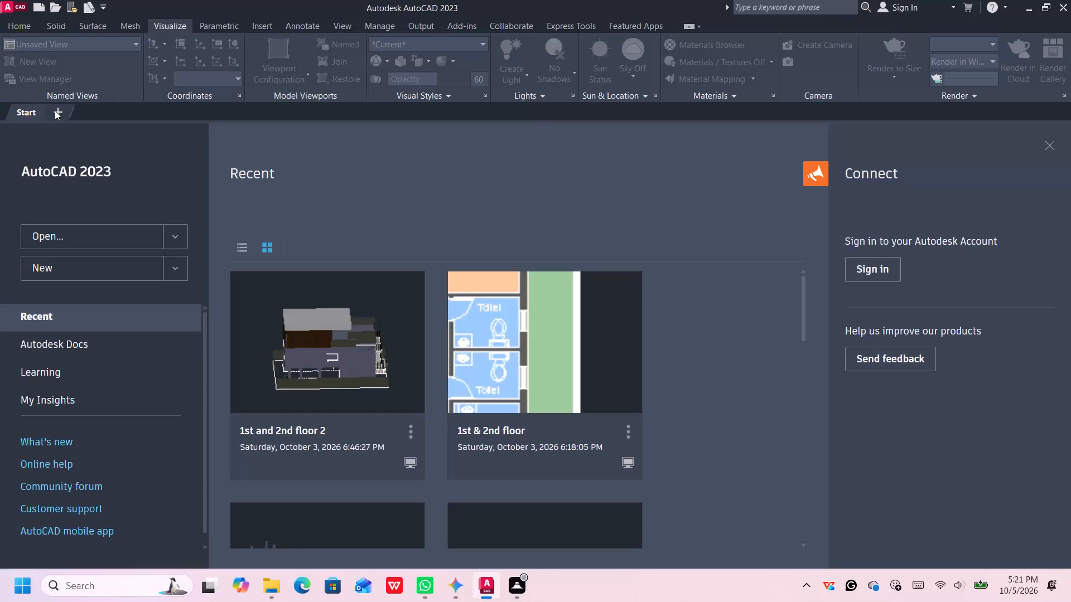
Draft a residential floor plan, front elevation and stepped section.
Create a new blank drawing.
left_click(55, 111)
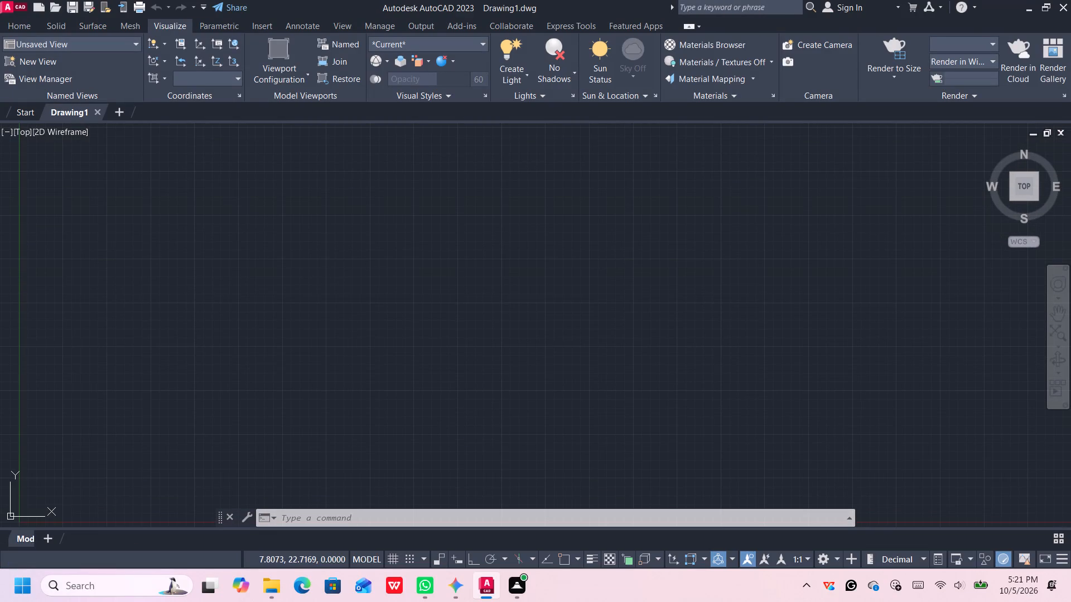
Turn on the command log file with LOGFILEON.
type("lo")
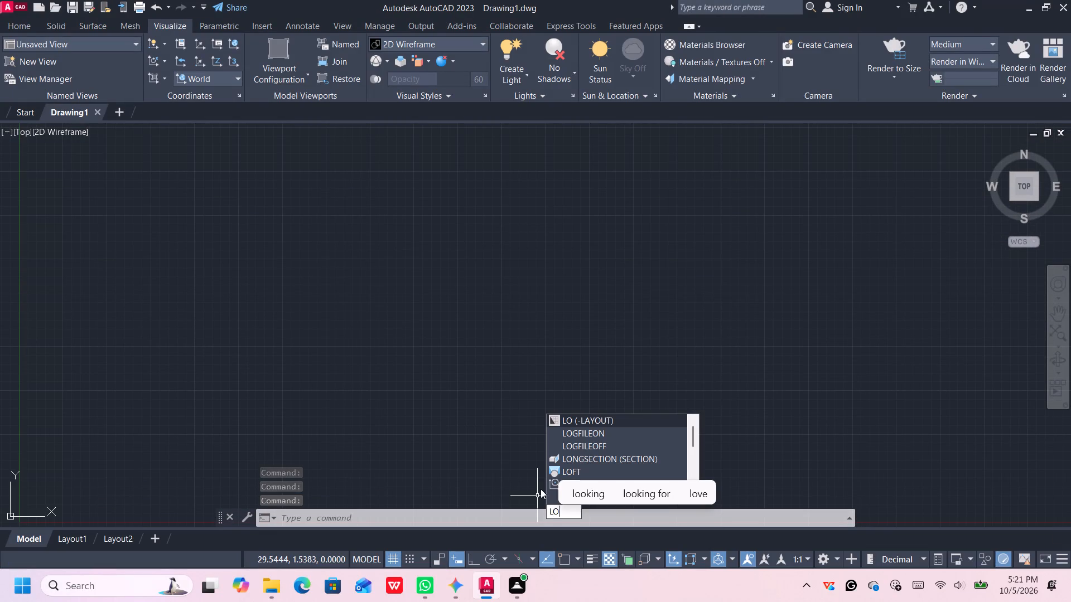
left_click(582, 431)
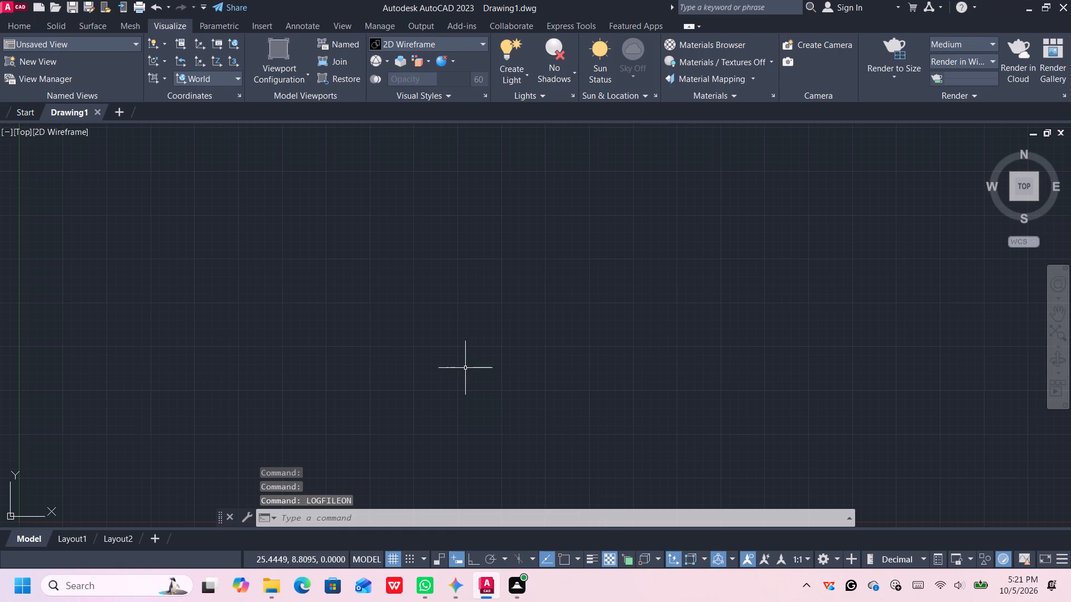
Start saving the drawing and set its file name to "plan,section ,elevation".
key("ctrl+s")
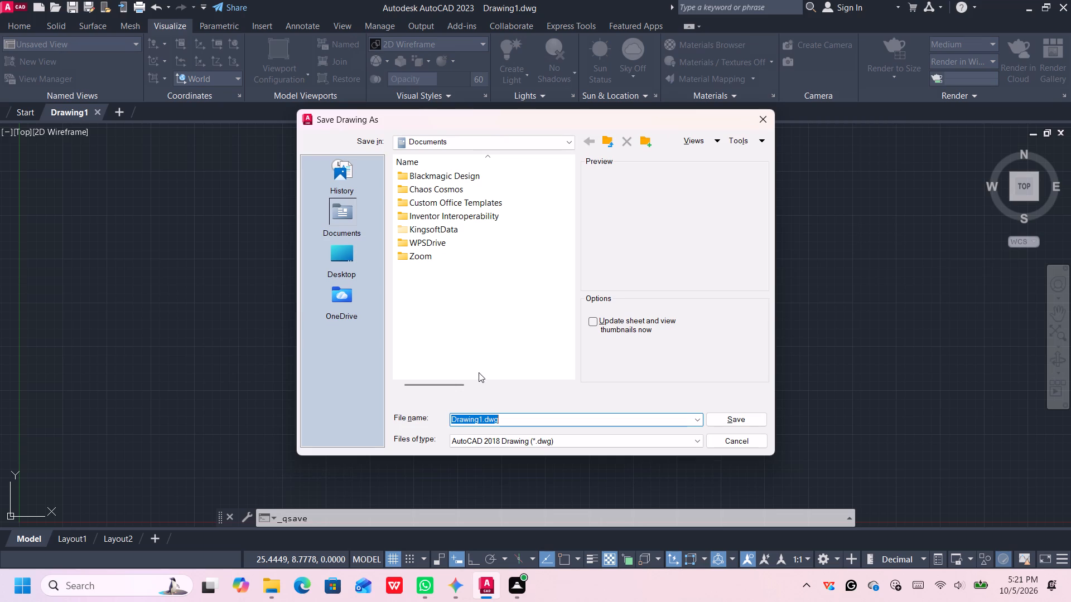
key("BackSpace")
type("plan")
key("comma")
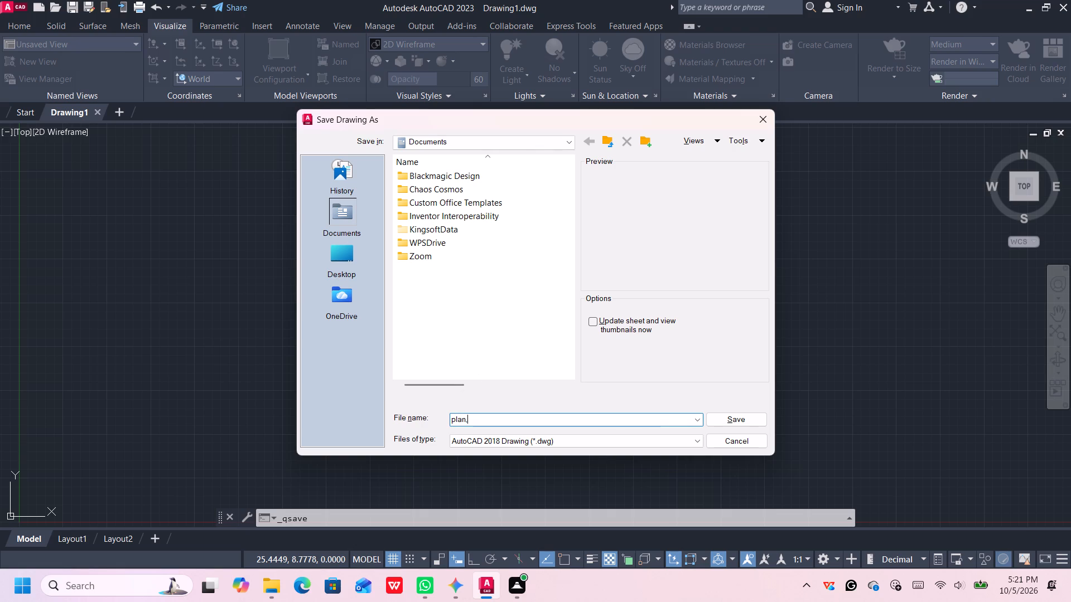
type("sectio")
type("n")
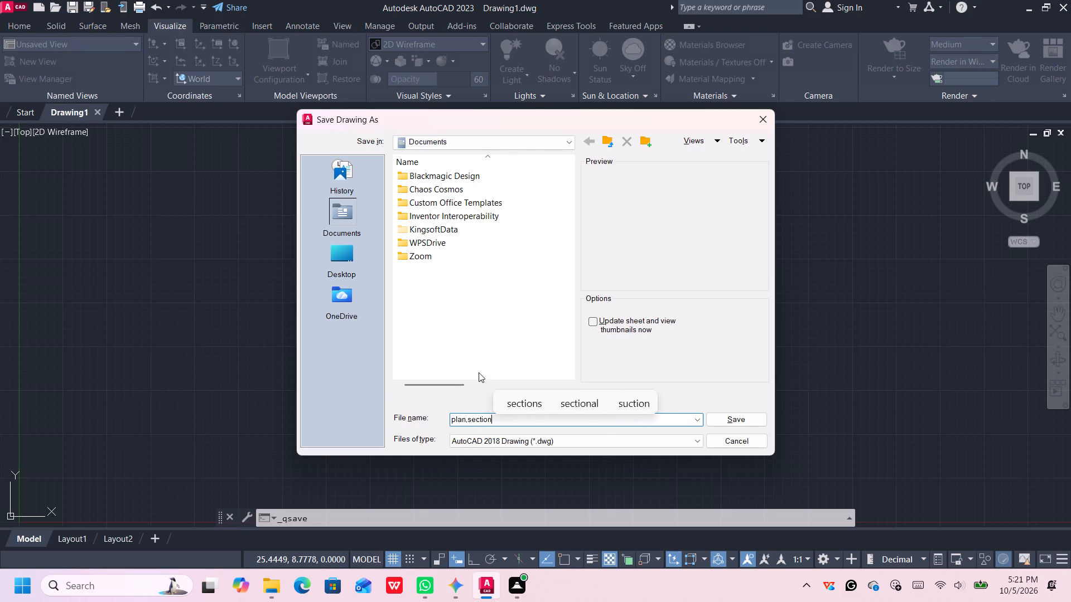
key("space")
type(",el")
type("evation")
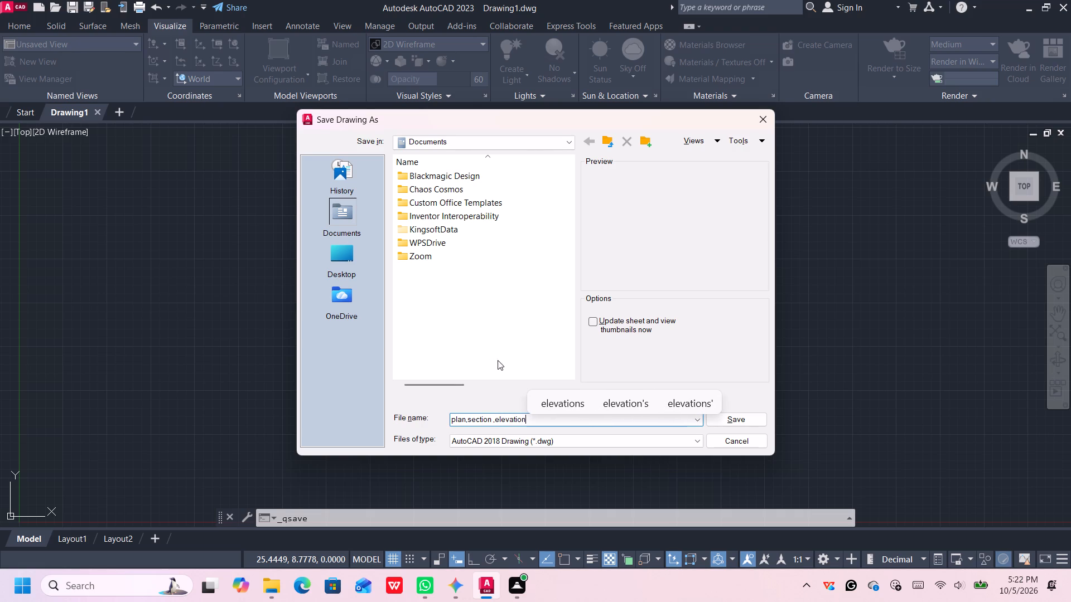
Save the drawing in the Desktop folder synbiosis solutions > civil cad 2d set 01 .2 > plan,section,elevation.
double_click(348, 249)
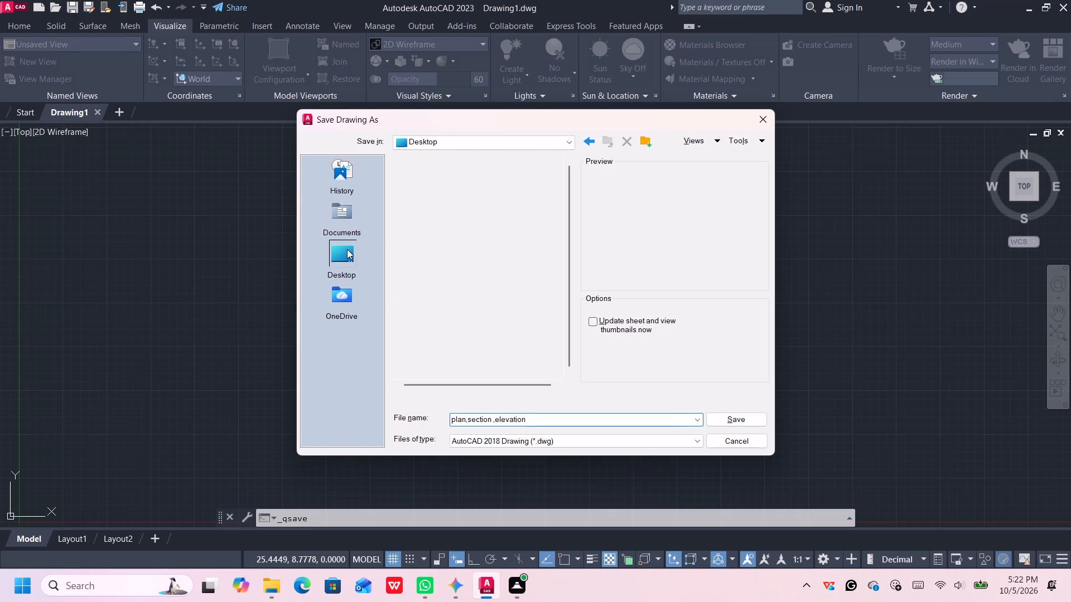
scroll(464, 234, "down", 2)
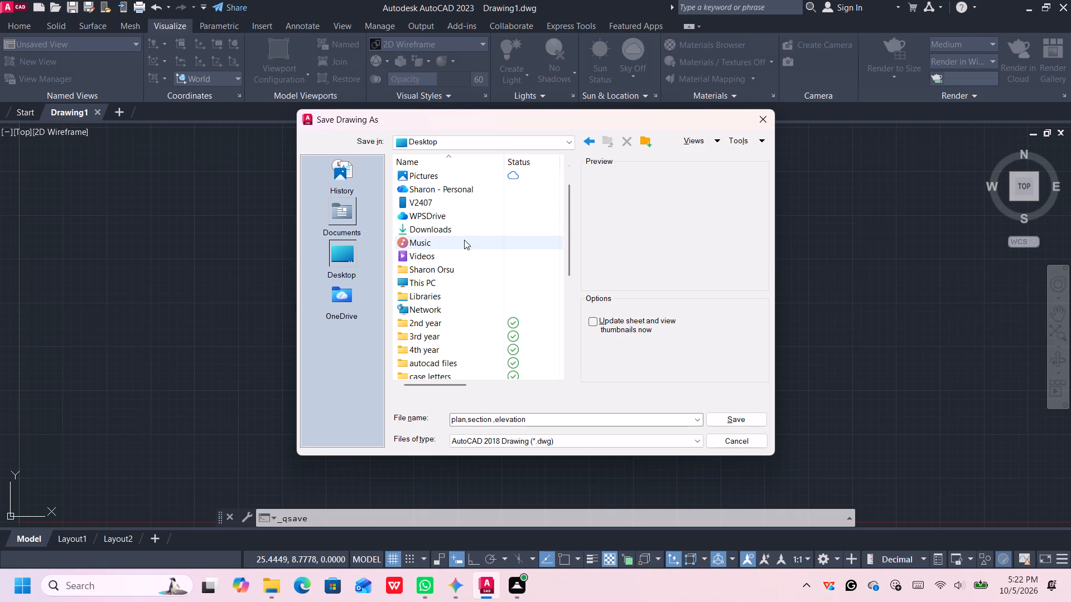
scroll(464, 240, "down", 2)
scroll(427, 368, "down", 1)
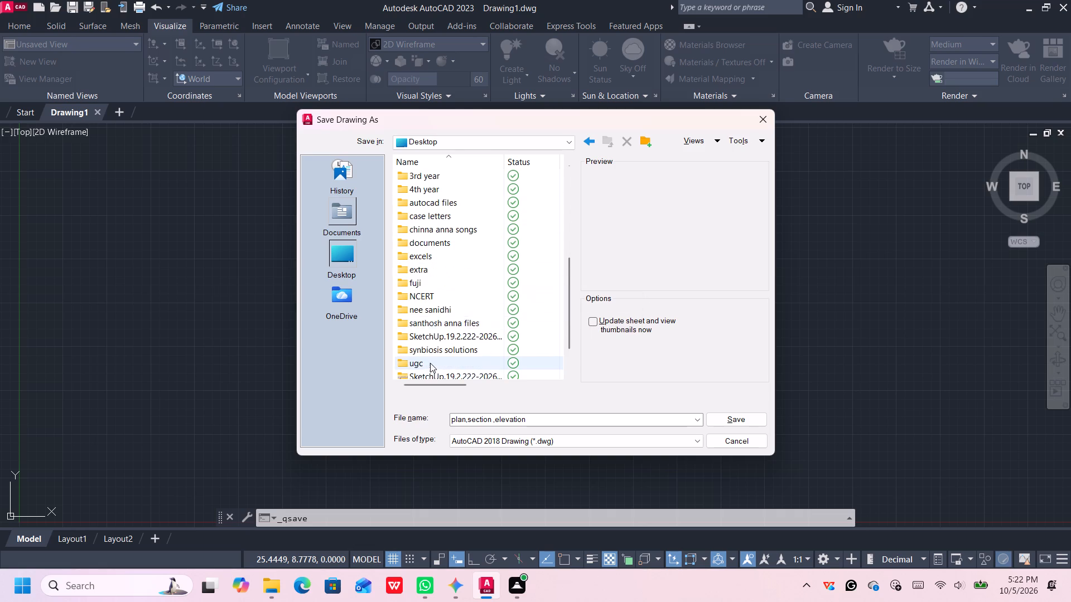
scroll(431, 362, "down", 1)
double_click(448, 311)
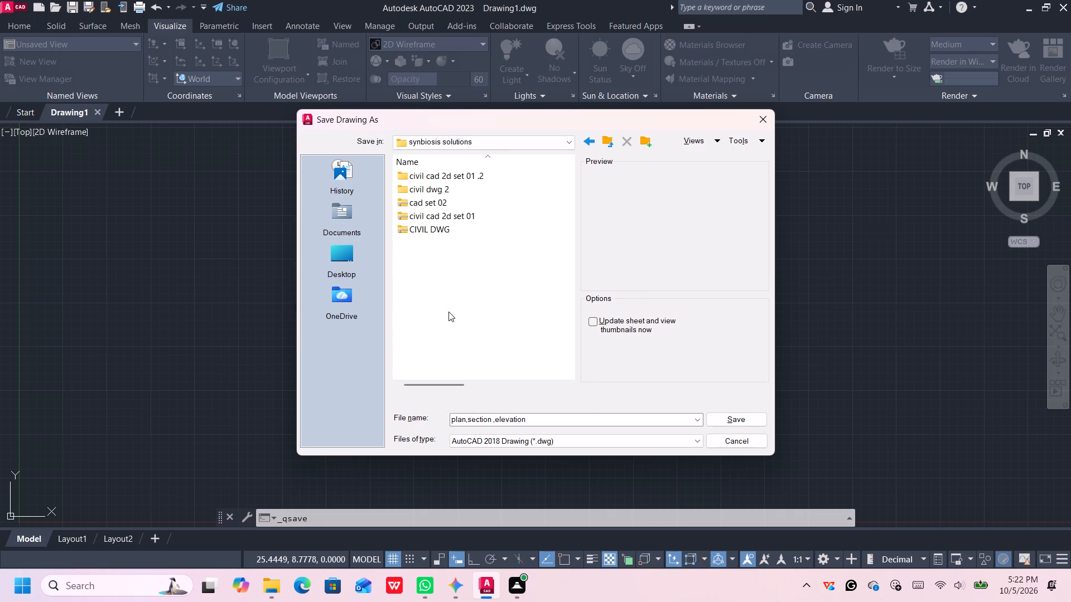
double_click(462, 178)
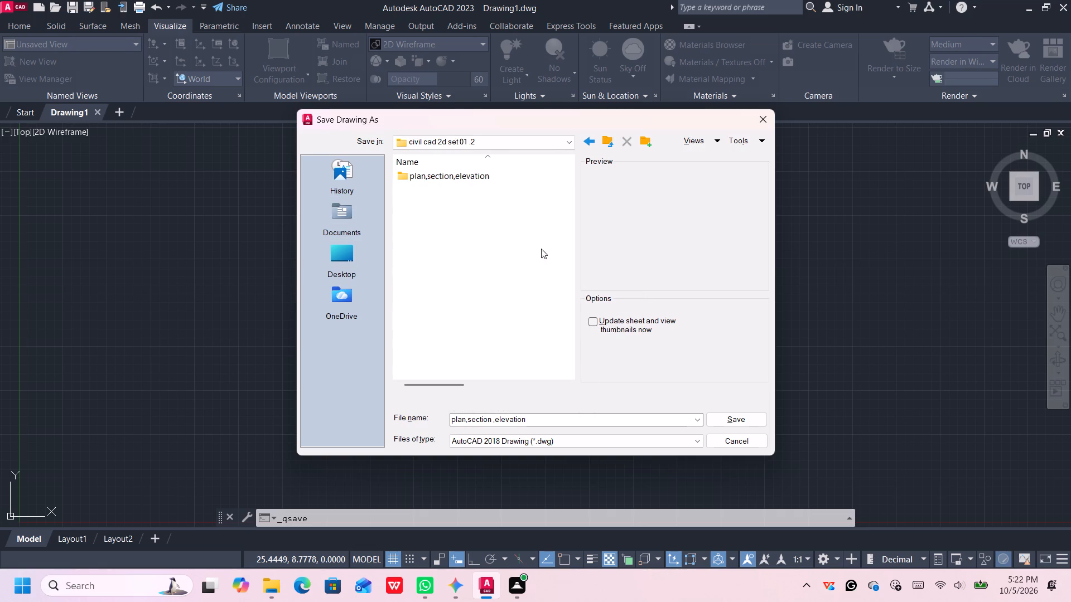
double_click(428, 178)
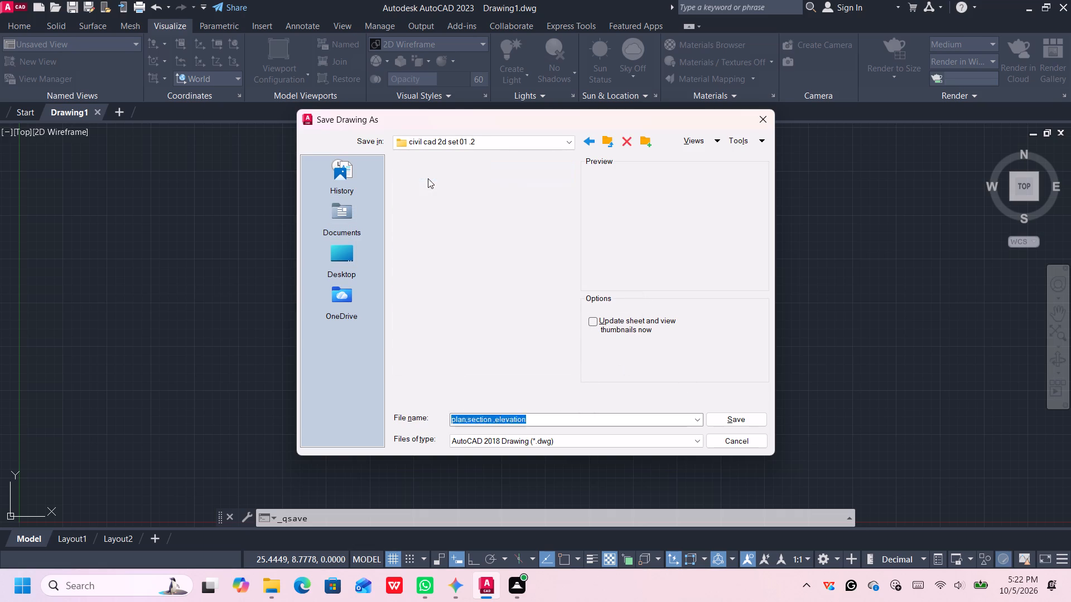
left_click(729, 420)
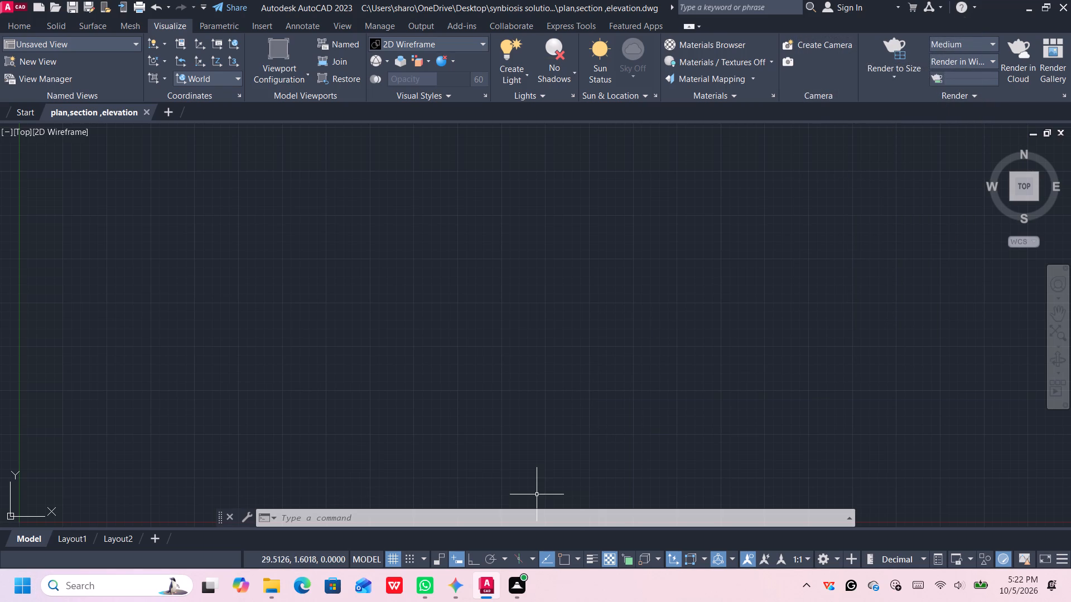
Open the Windows search.
left_click(81, 586)
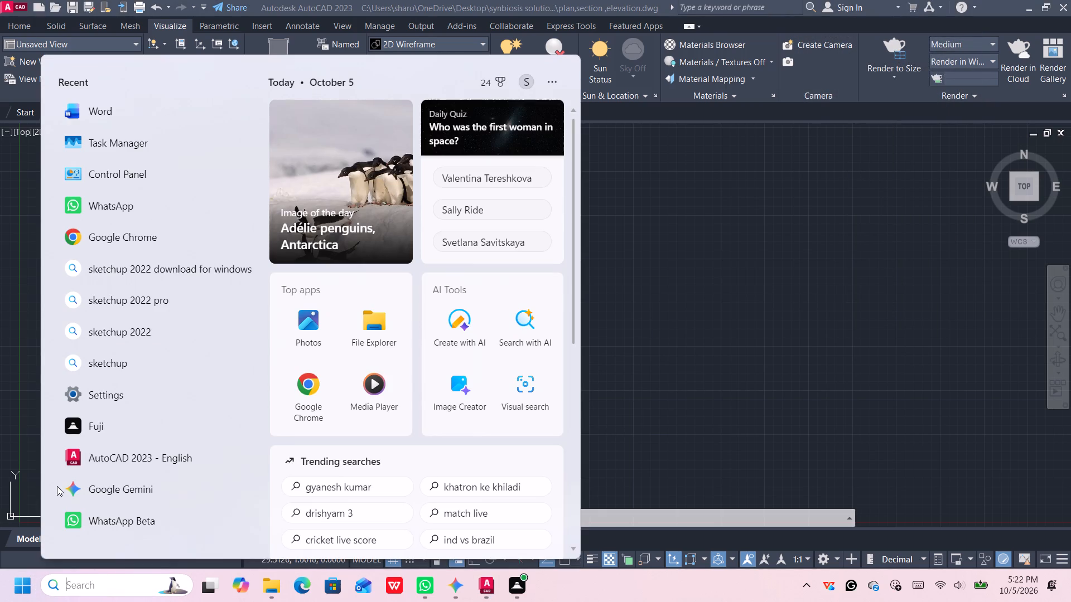
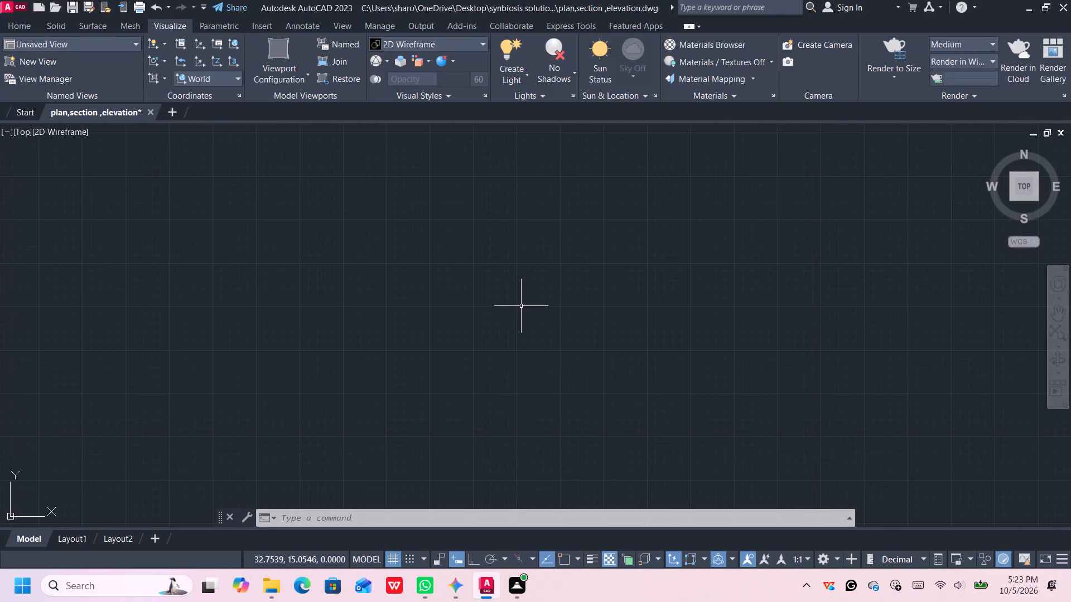
Set the drawing units to Engineering length type with a precision of 0'-0.00".
scroll(522, 306, "down", 1)
scroll(536, 329, "up", 2)
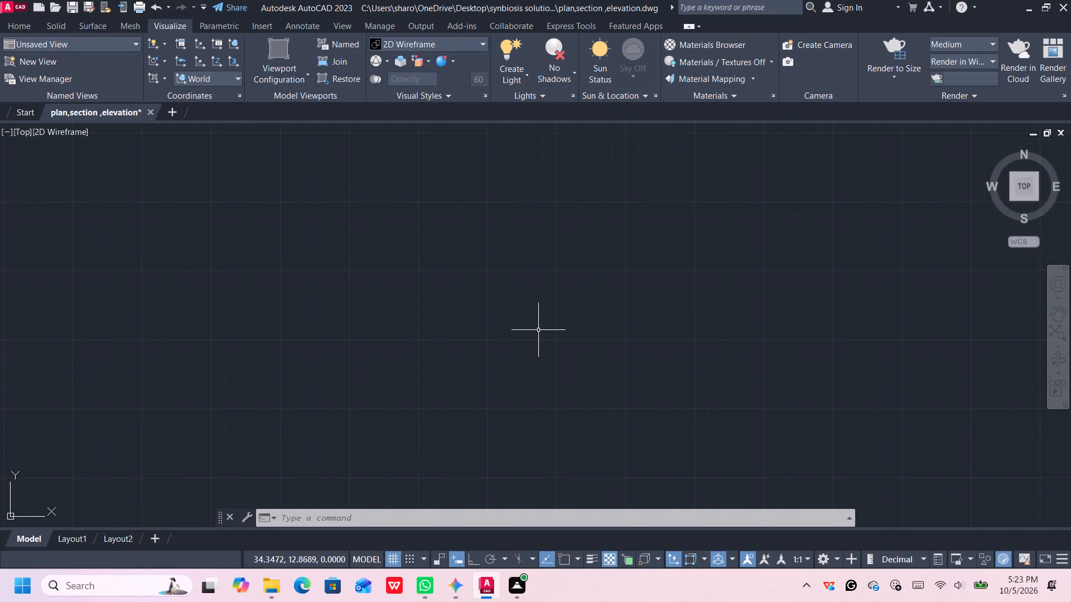
type("uhn")
key("Return")
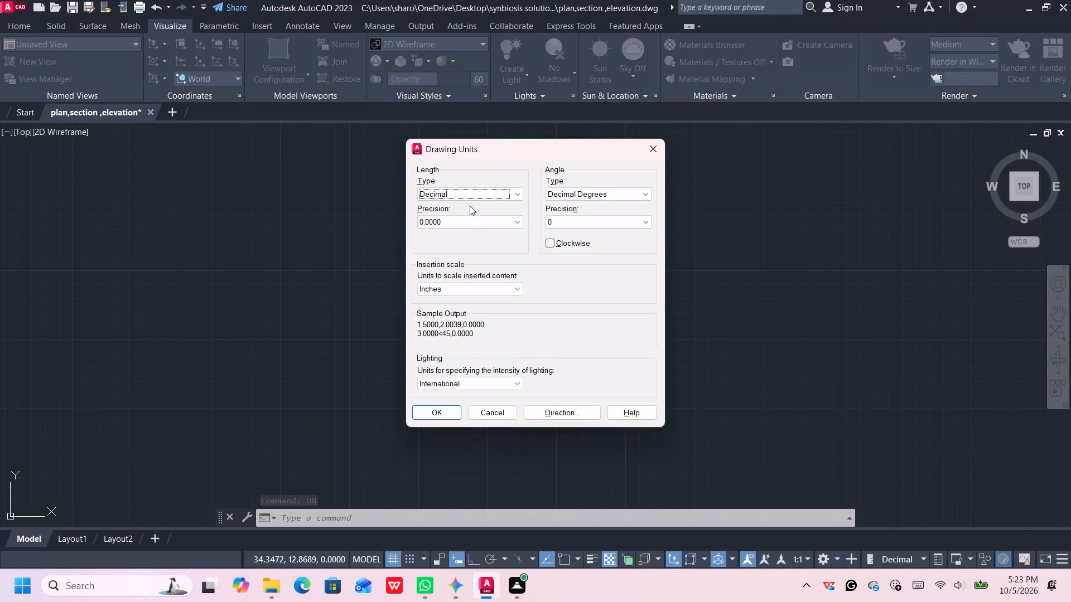
left_click(466, 190)
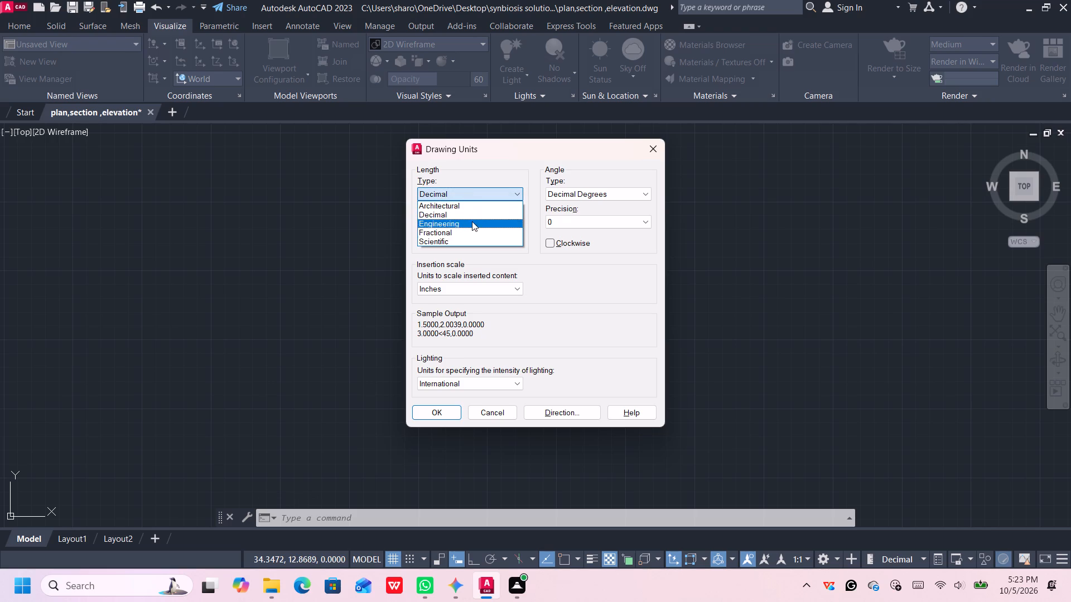
left_click(472, 221)
left_click(473, 223)
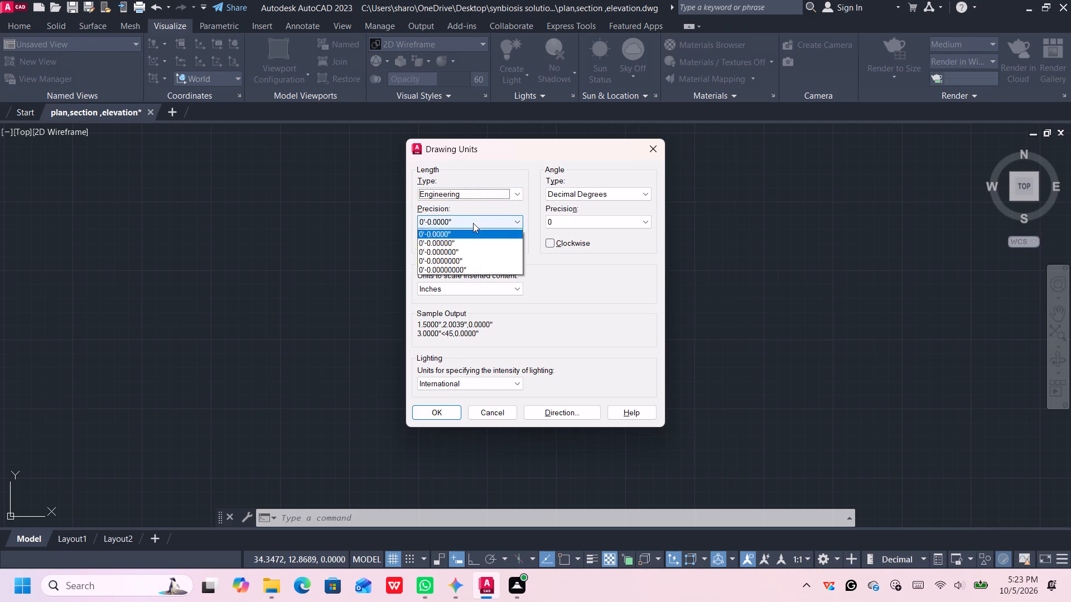
left_click(471, 248)
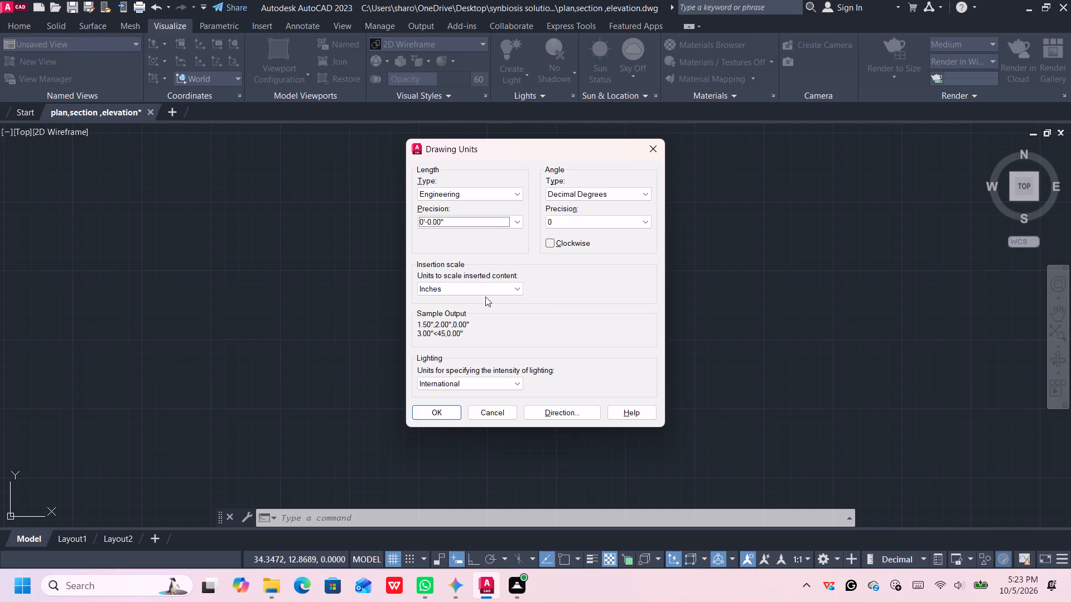
left_click(431, 418)
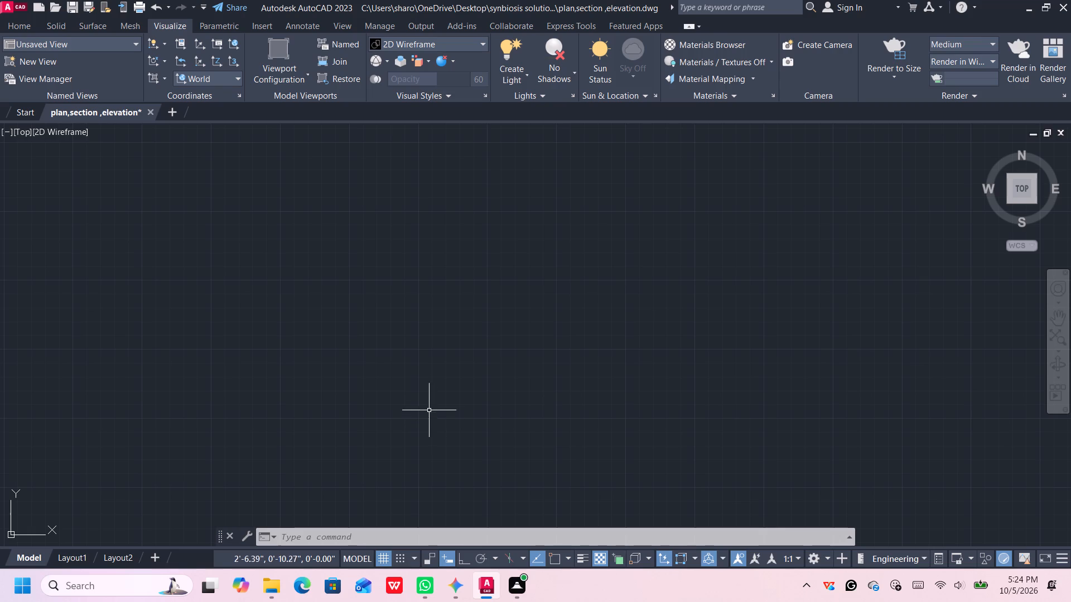
Modify the Standard dimension style's primary units to Engineering format with 0'-0.00" precision and set the style current.
key("d")
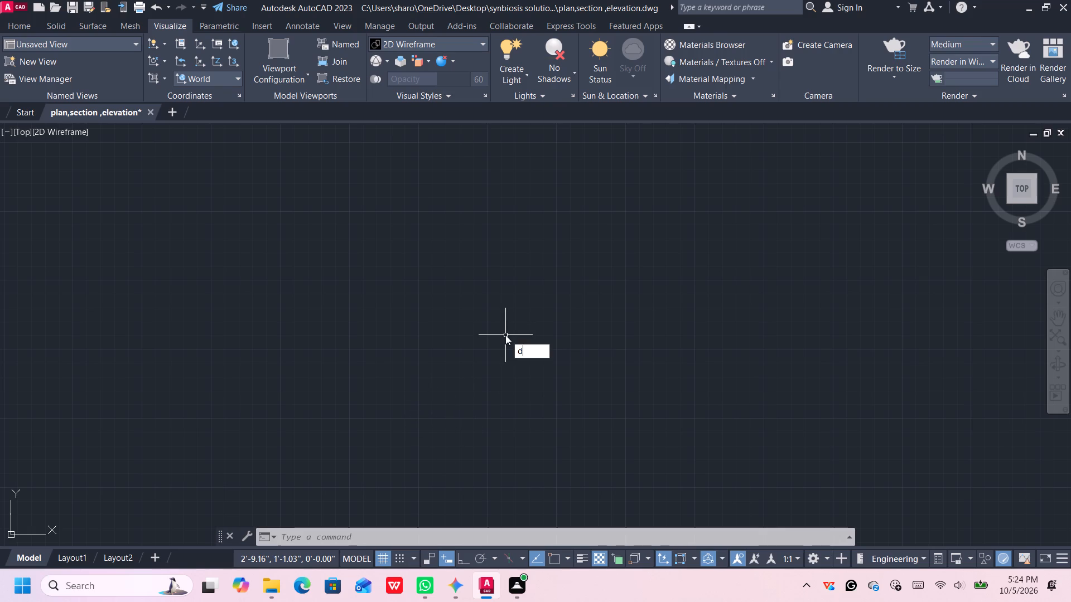
key("Return")
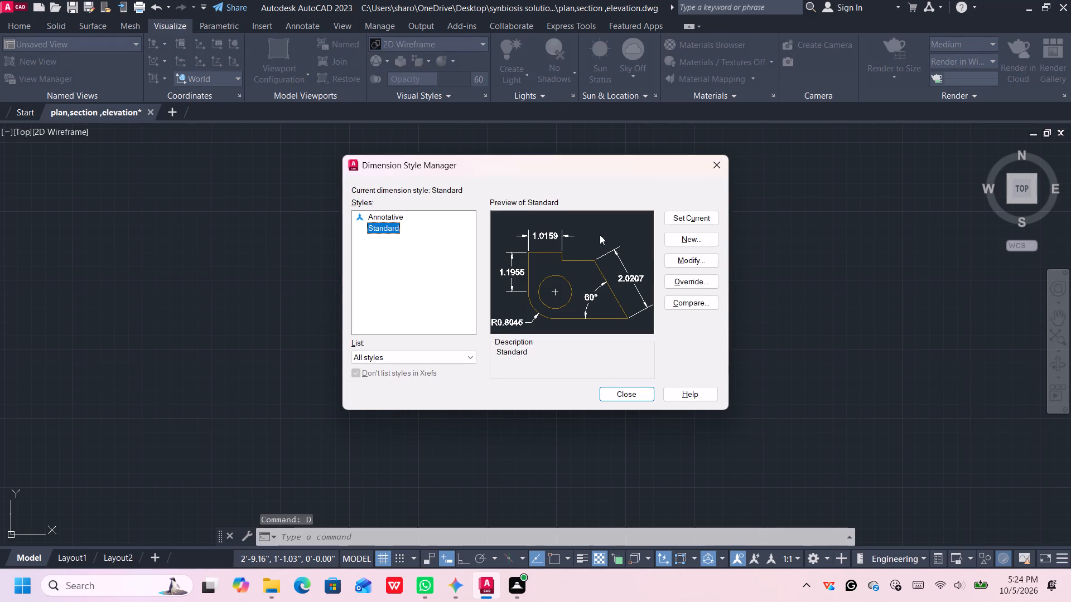
left_click(670, 261)
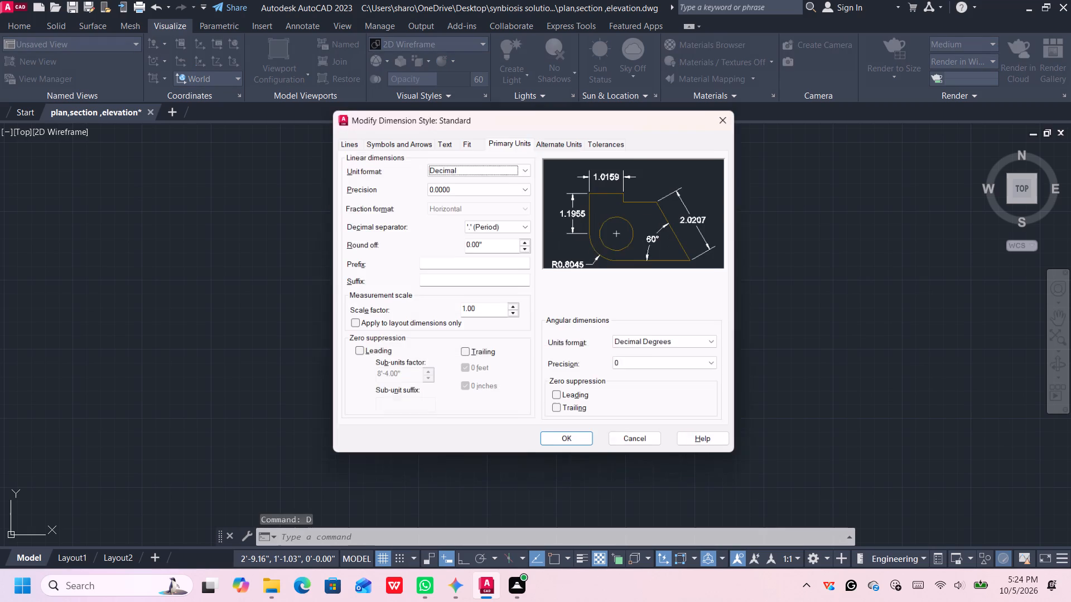
left_click(479, 166)
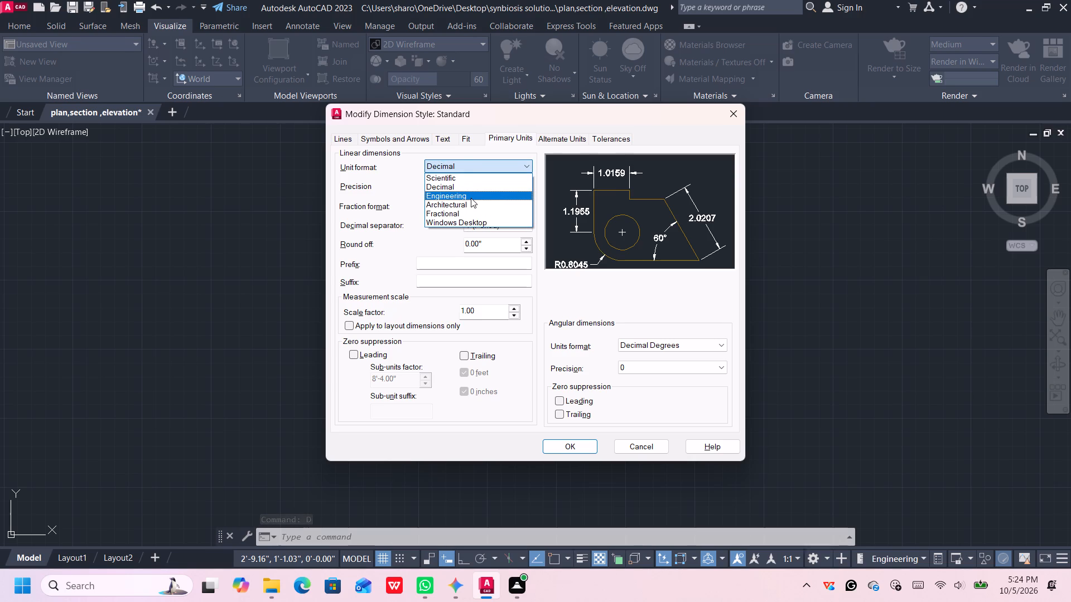
left_click(471, 198)
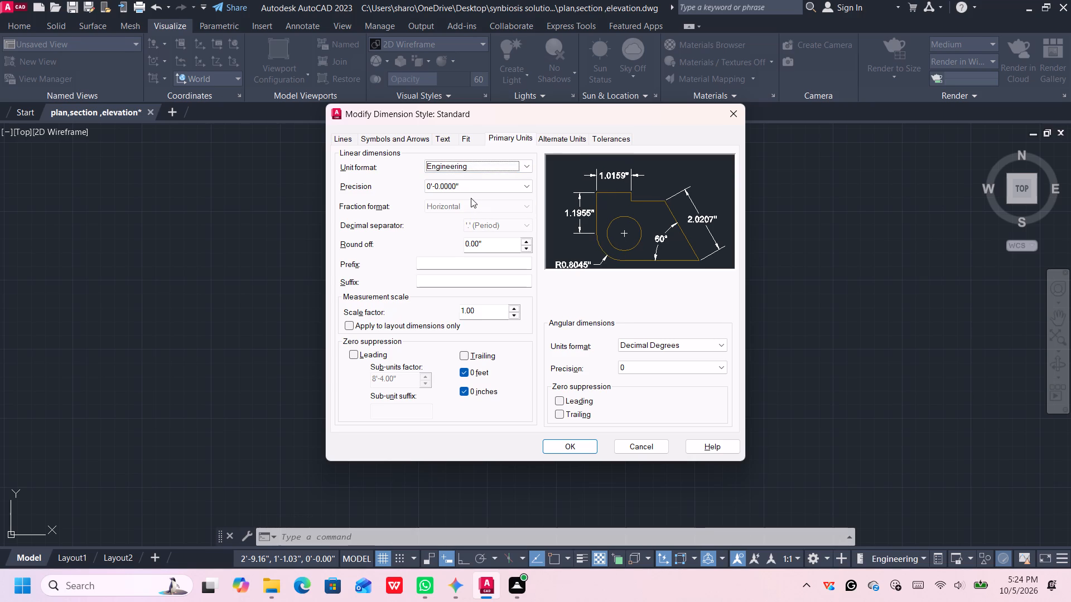
left_click(472, 190)
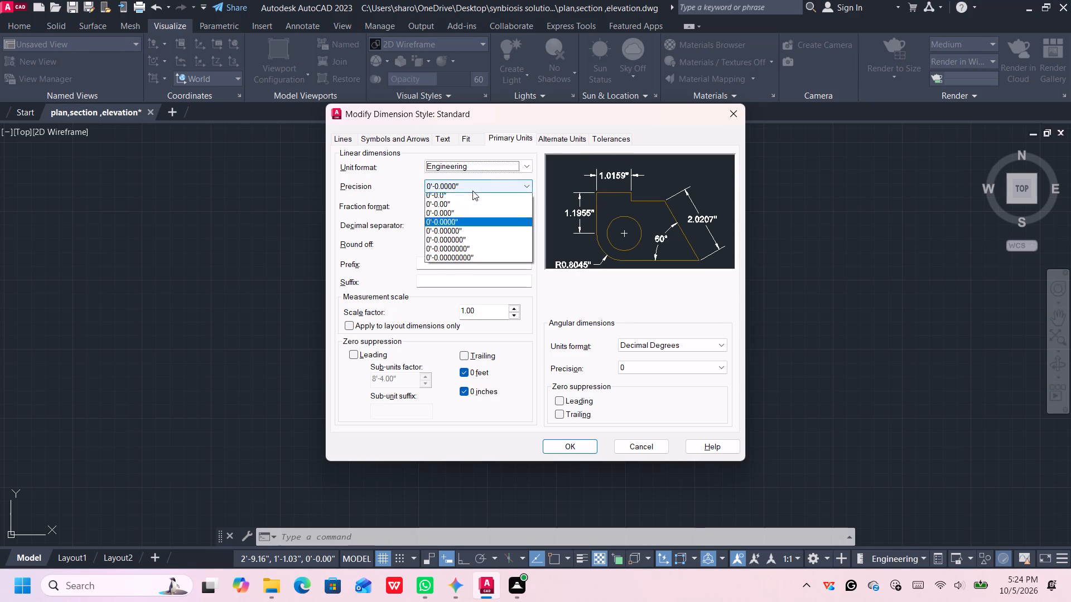
left_click(461, 205)
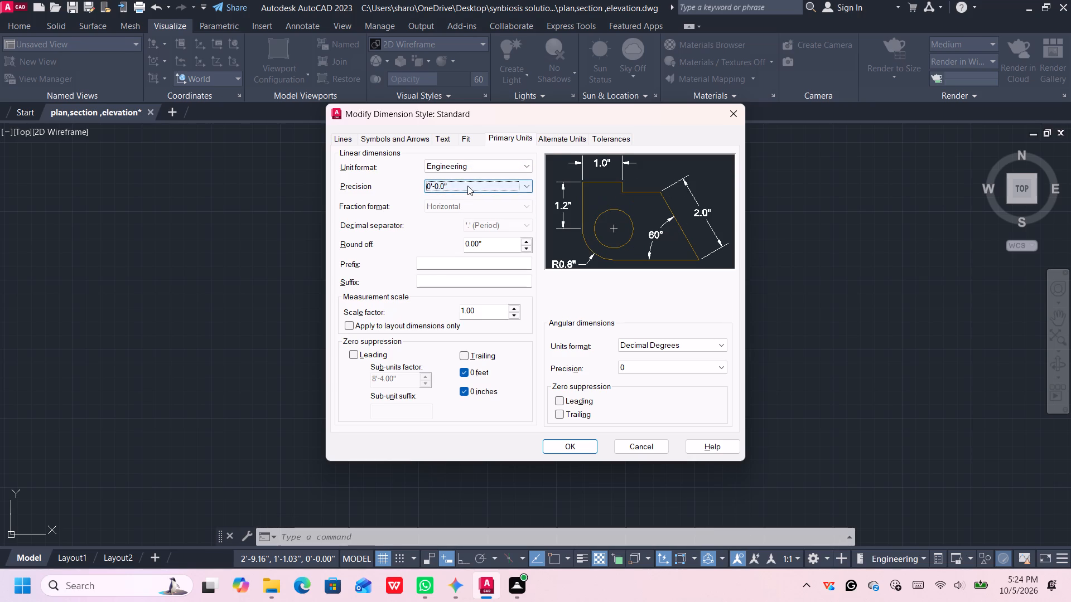
left_click(467, 186)
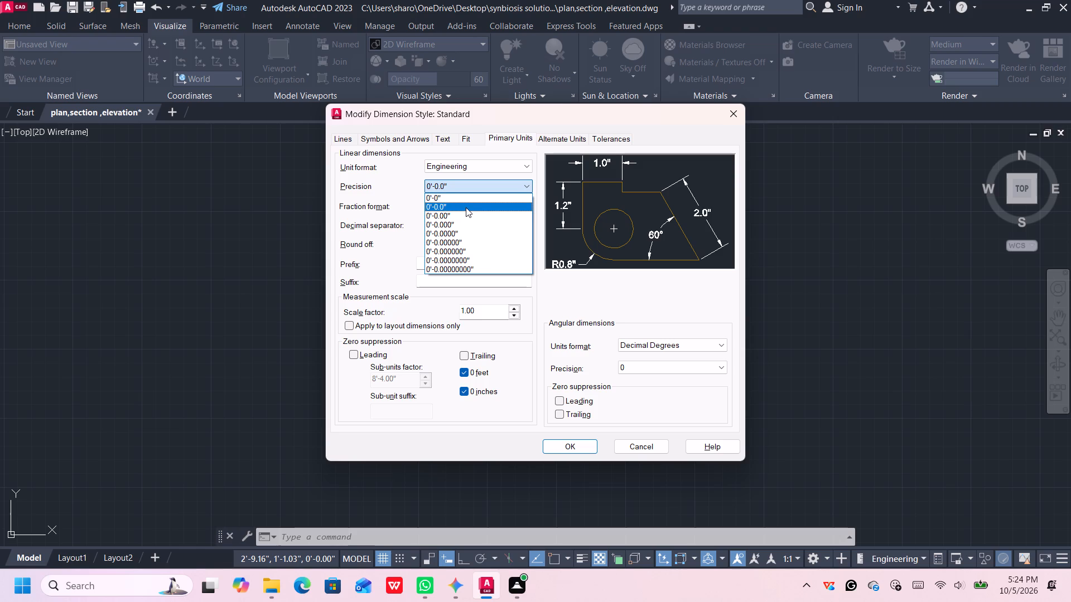
left_click(467, 211)
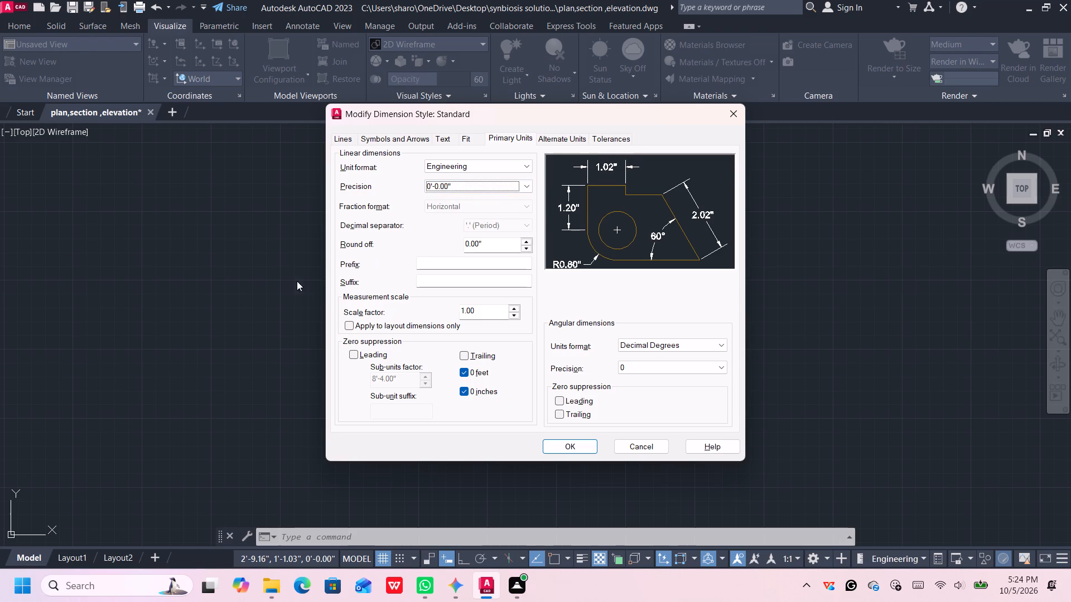
left_click(574, 442)
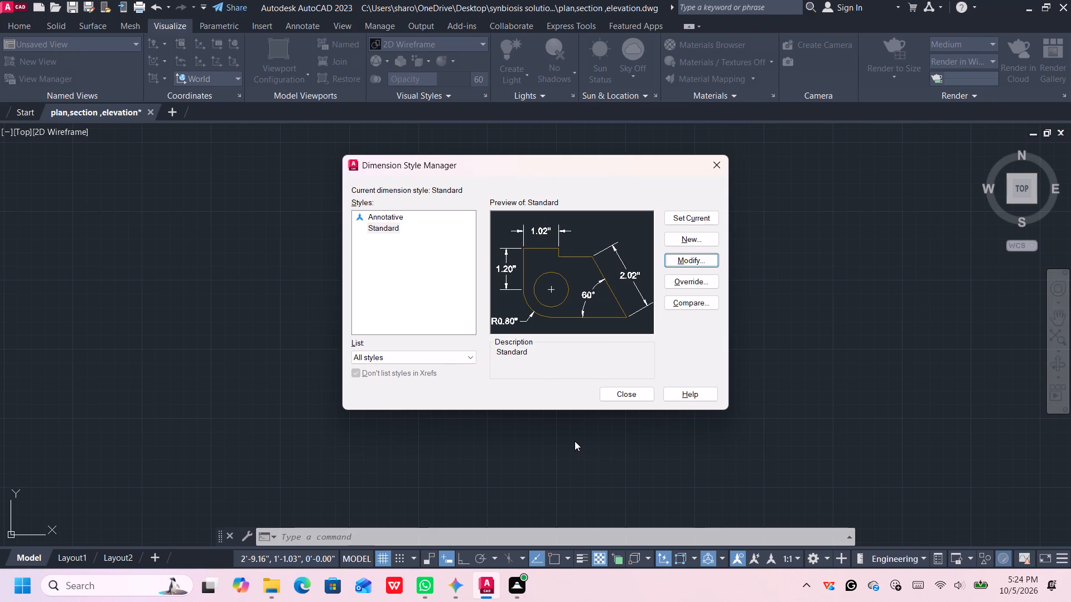
left_click(685, 215)
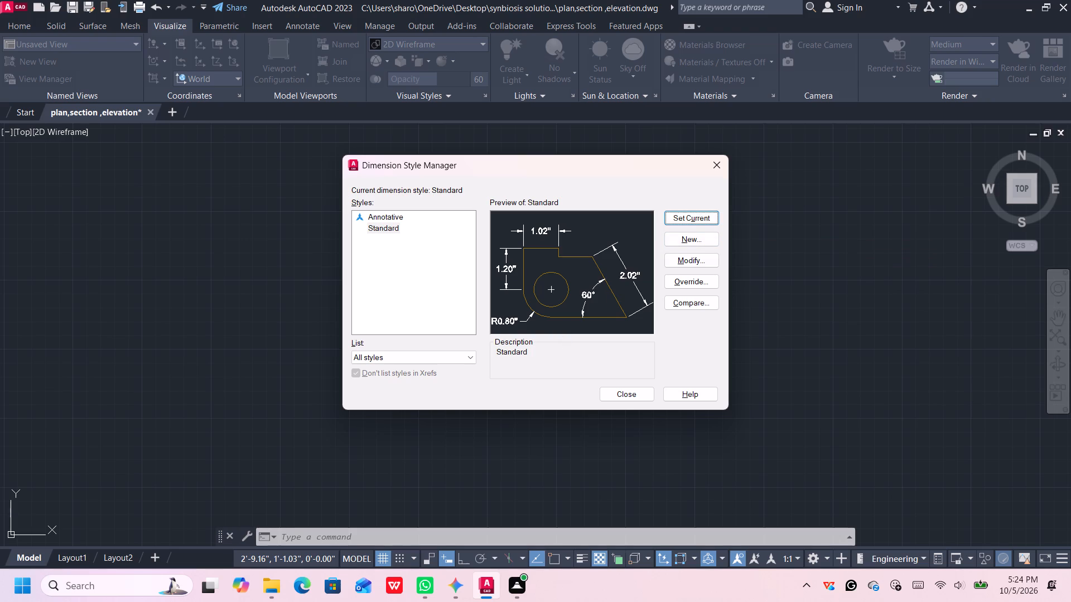
left_click(621, 395)
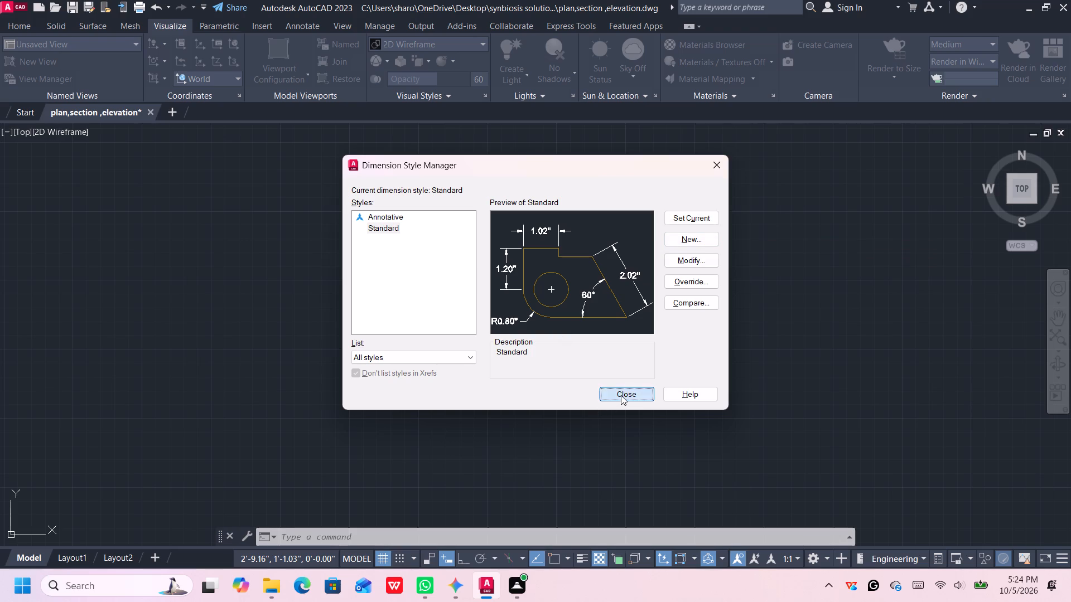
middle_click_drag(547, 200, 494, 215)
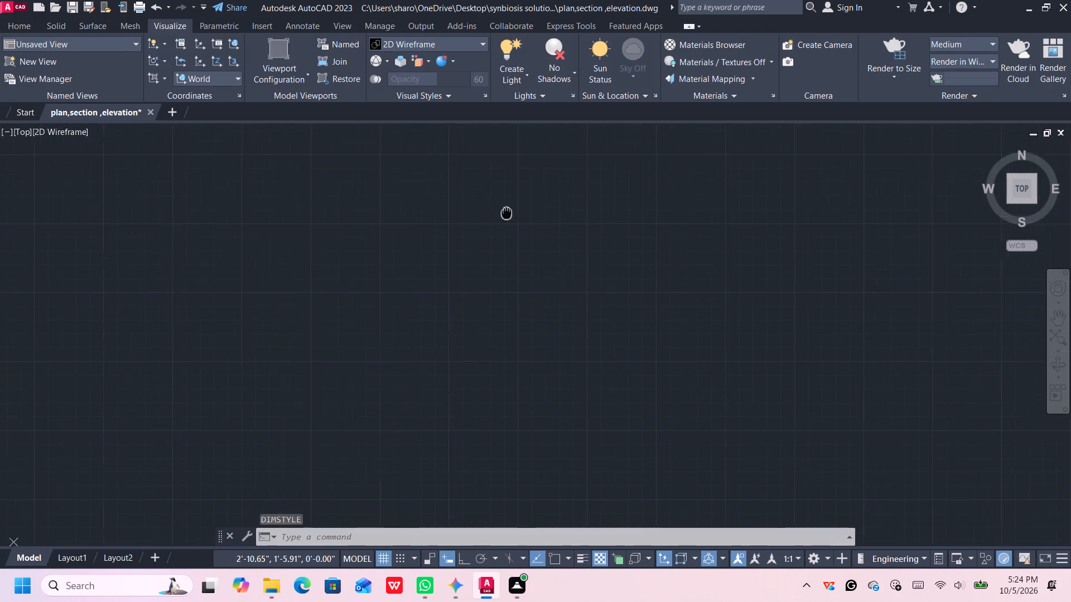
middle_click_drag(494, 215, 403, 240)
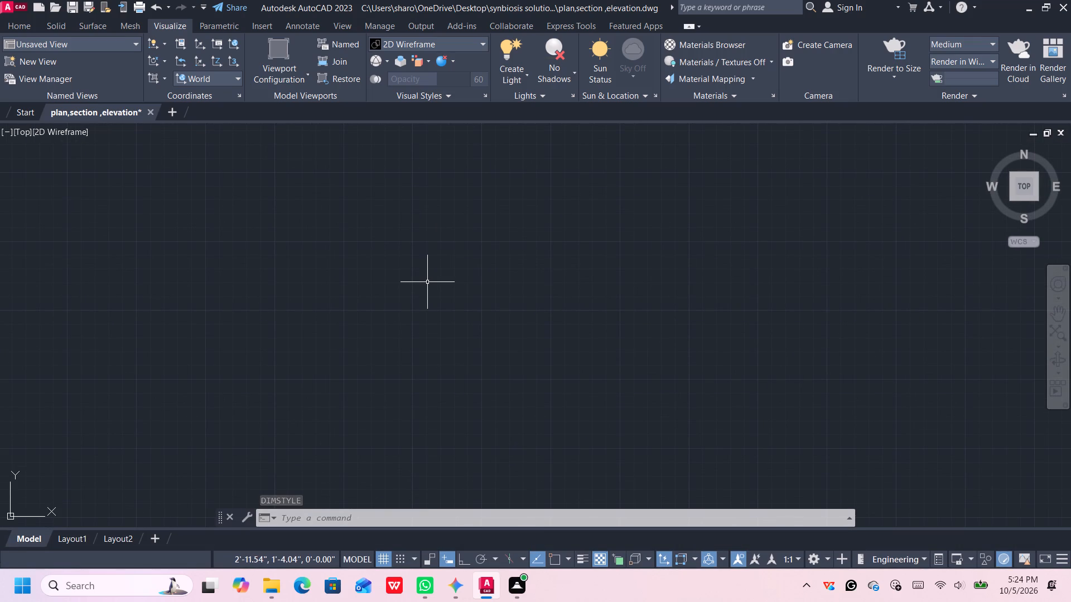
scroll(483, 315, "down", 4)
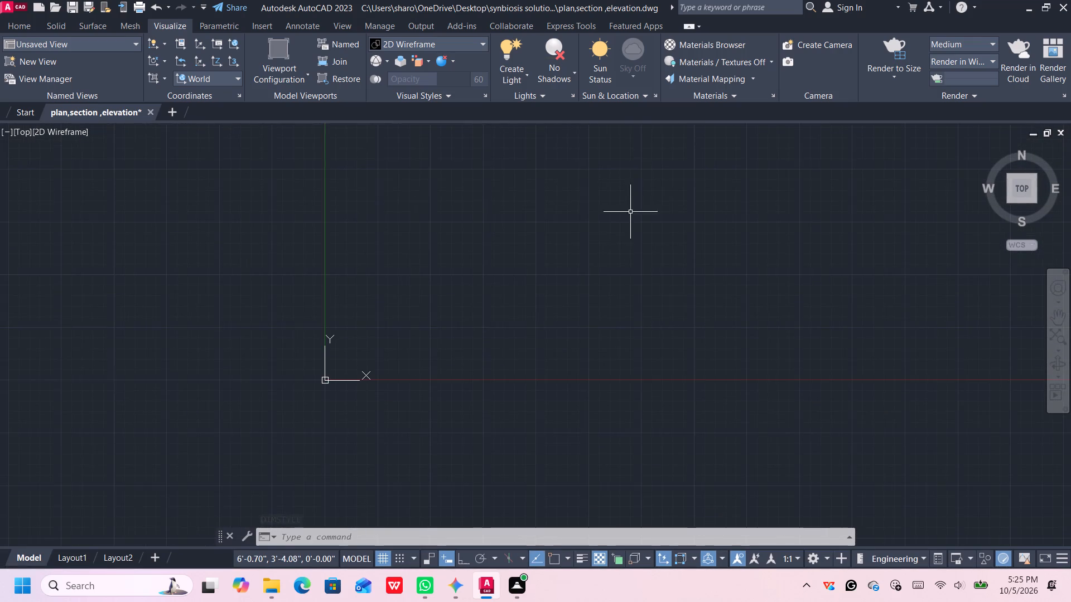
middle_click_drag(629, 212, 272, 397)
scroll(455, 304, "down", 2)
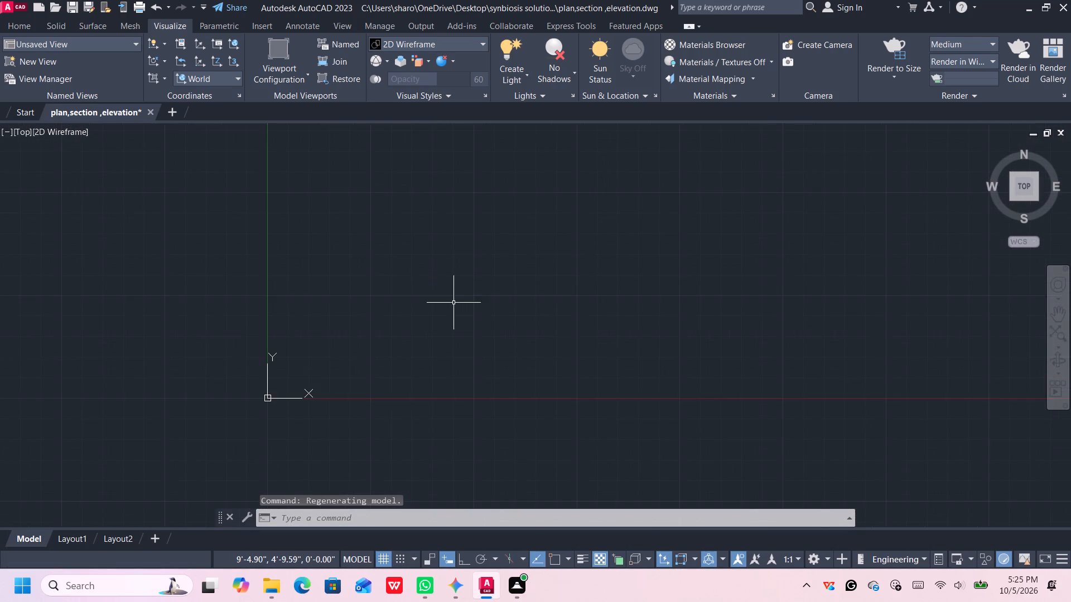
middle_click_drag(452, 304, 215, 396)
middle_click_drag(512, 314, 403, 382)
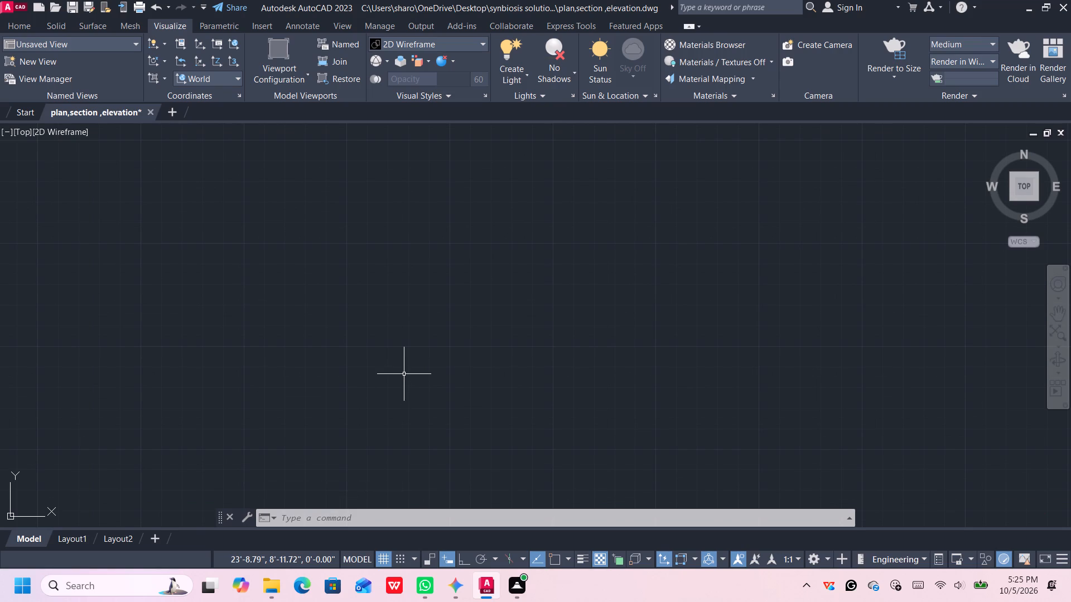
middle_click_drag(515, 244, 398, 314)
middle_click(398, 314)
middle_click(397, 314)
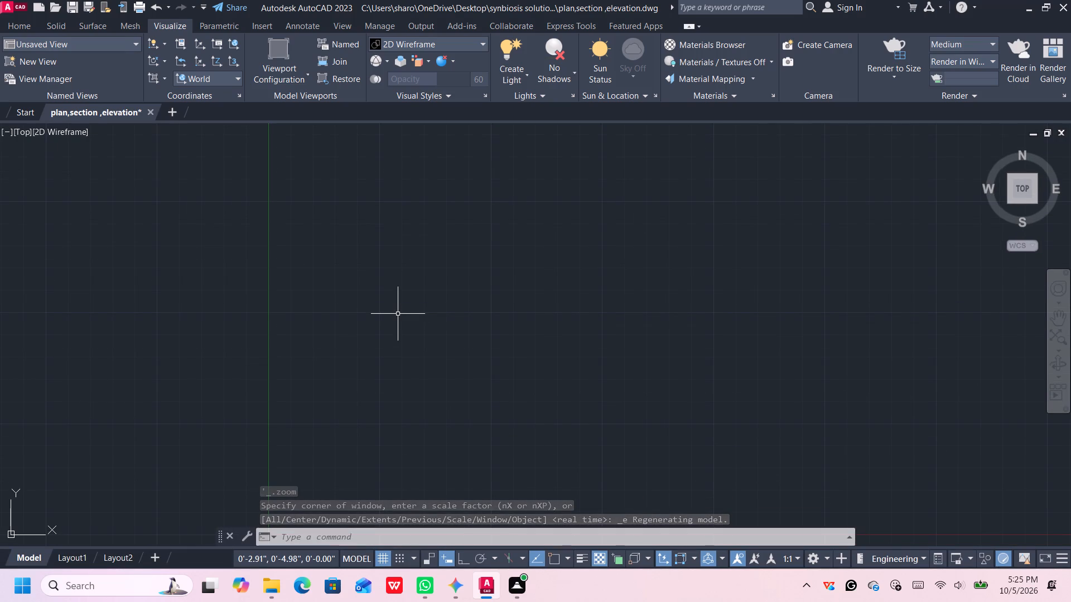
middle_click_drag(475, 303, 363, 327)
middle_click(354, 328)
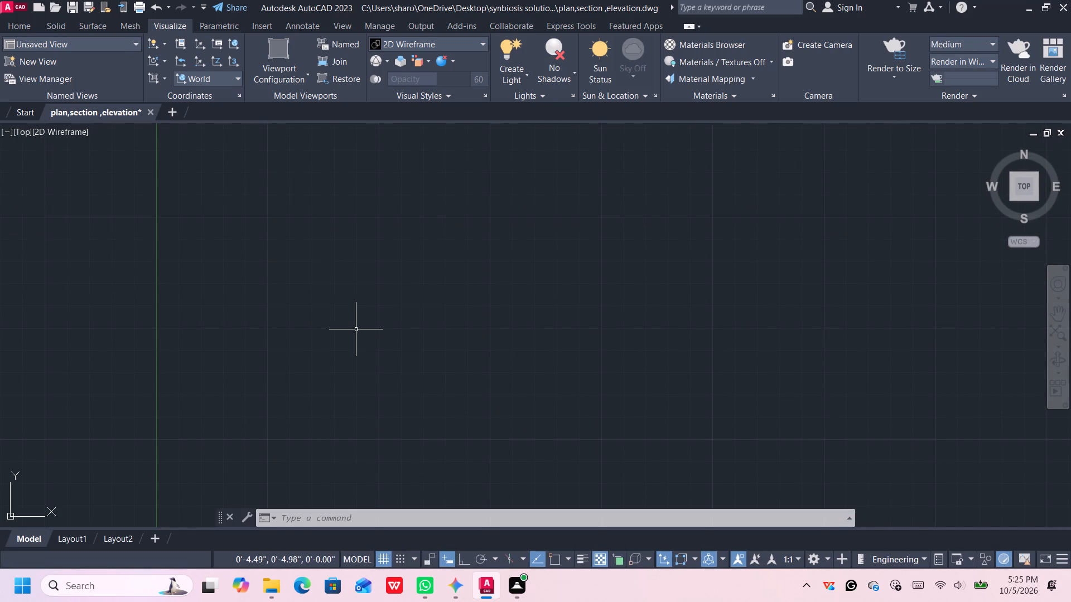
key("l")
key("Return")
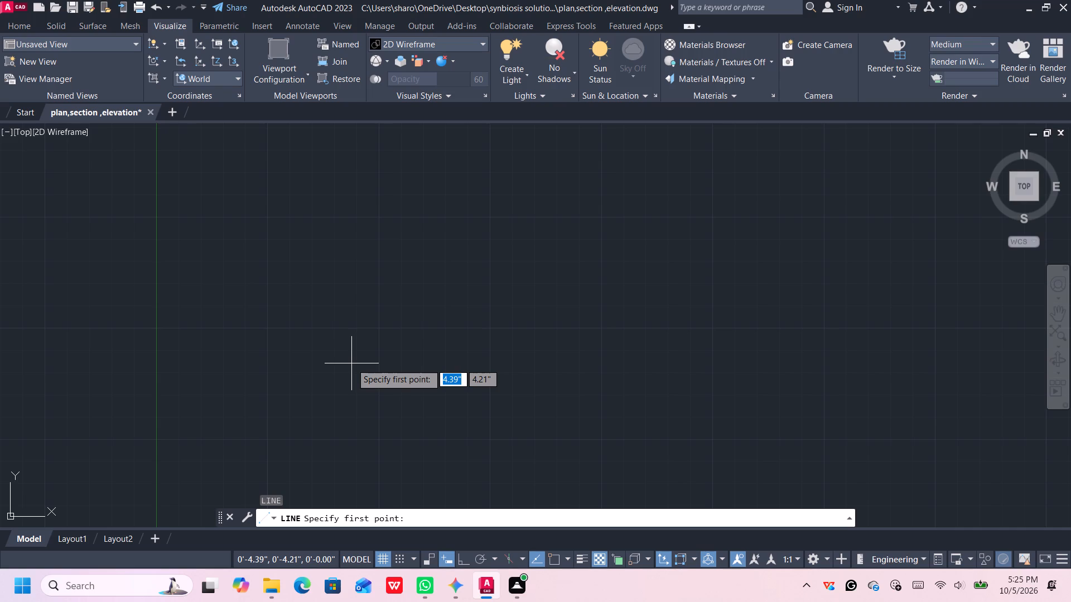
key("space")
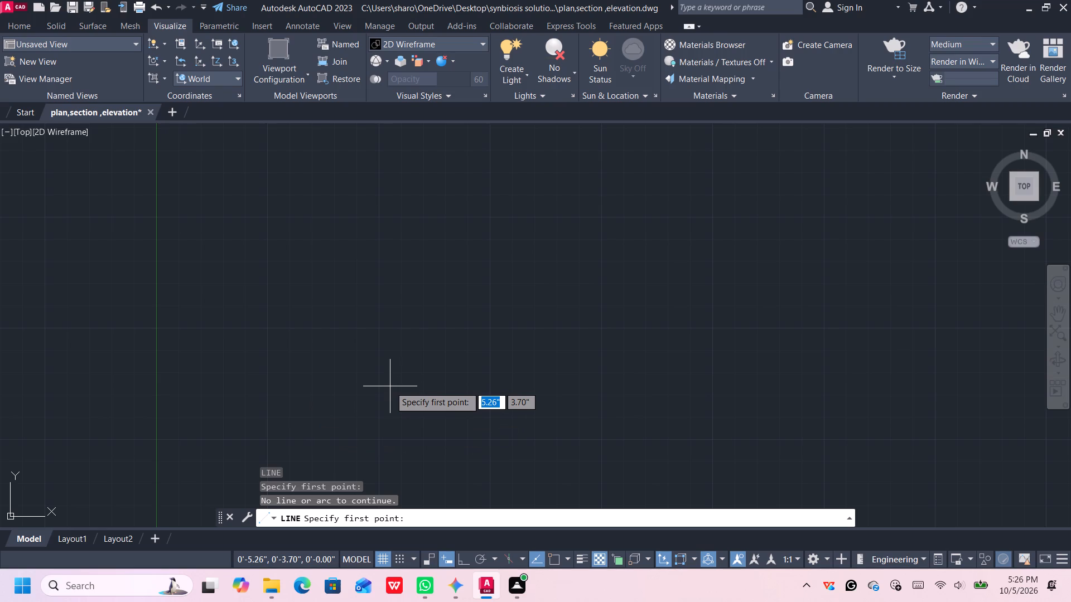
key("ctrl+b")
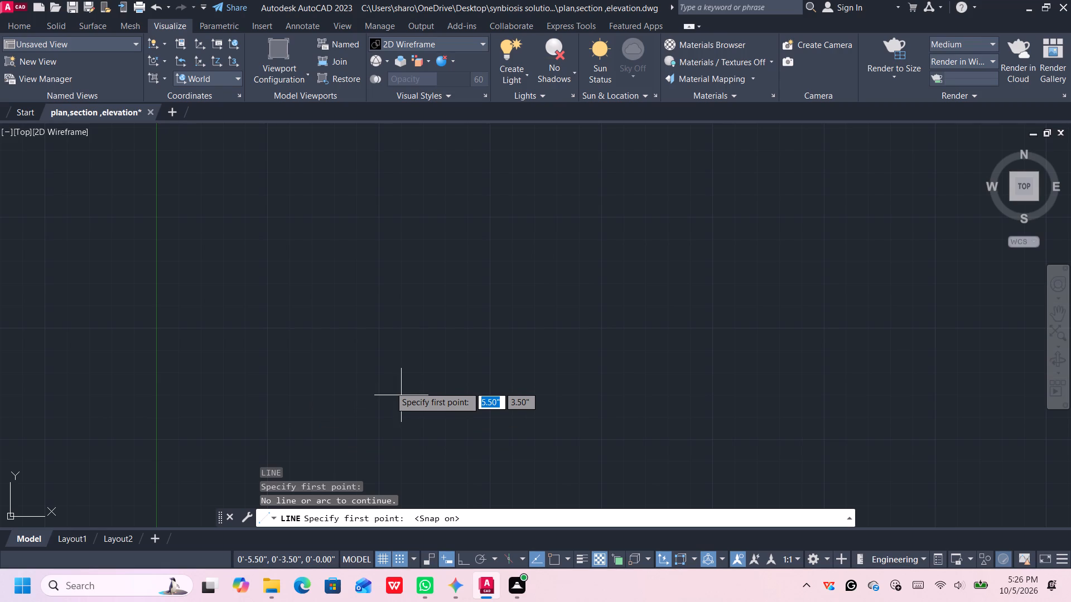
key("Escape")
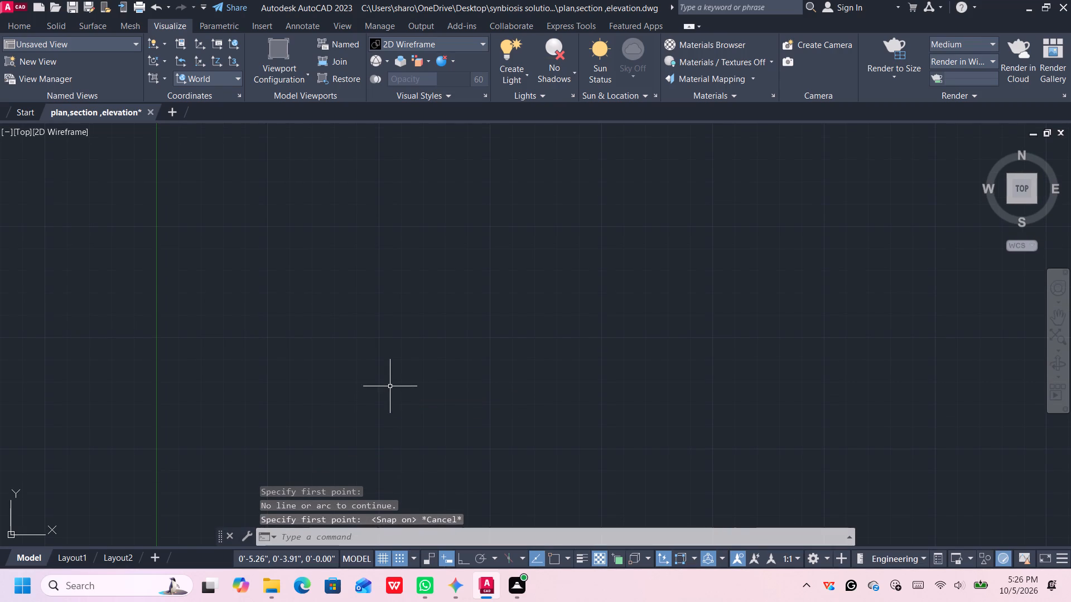
Open the QuickCalc calculator and widen its palette.
key("ctrl+8")
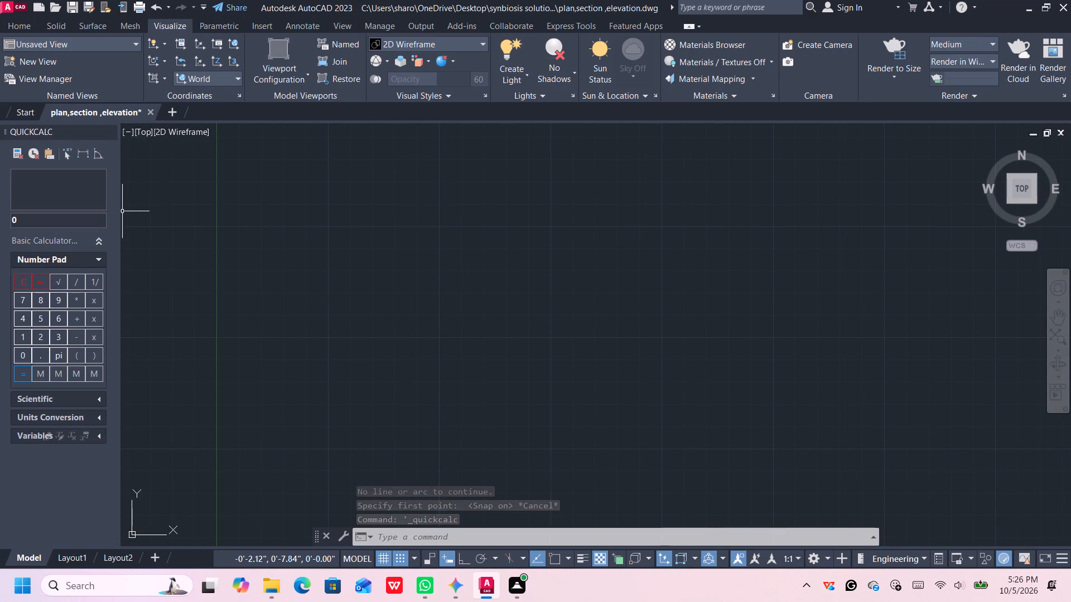
left_click_drag(118, 210, 166, 211)
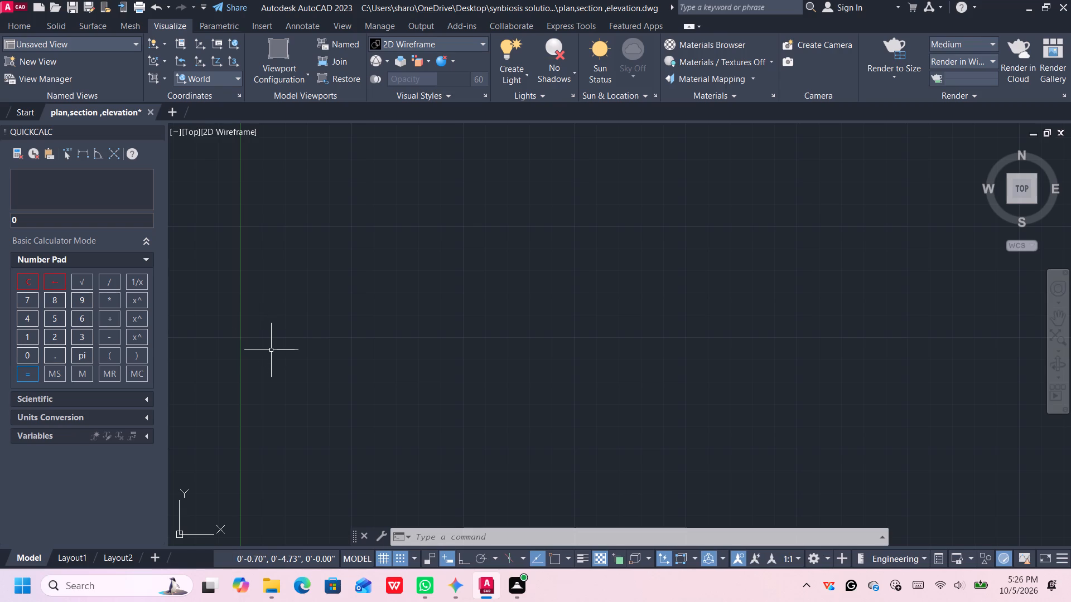
Set the drawing's insertion scale units to Meters.
type("un")
key("Return")
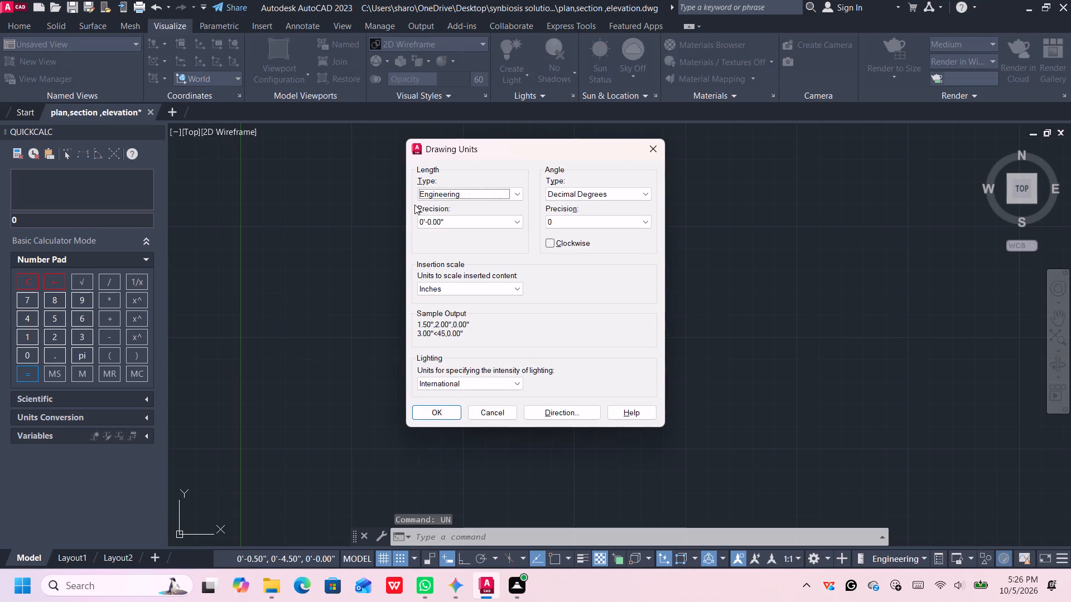
left_click(461, 287)
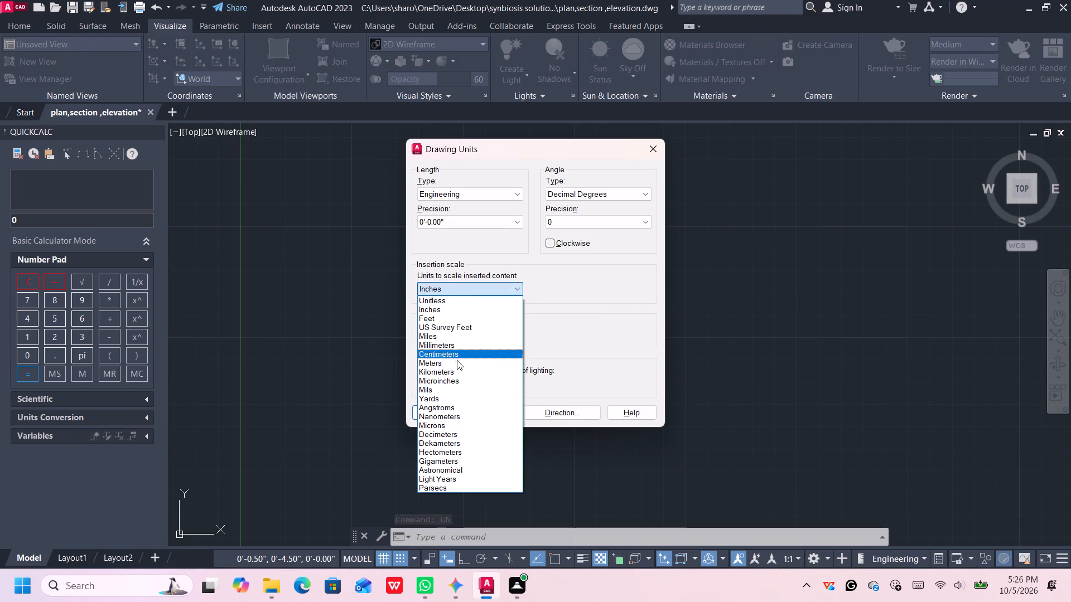
left_click(456, 361)
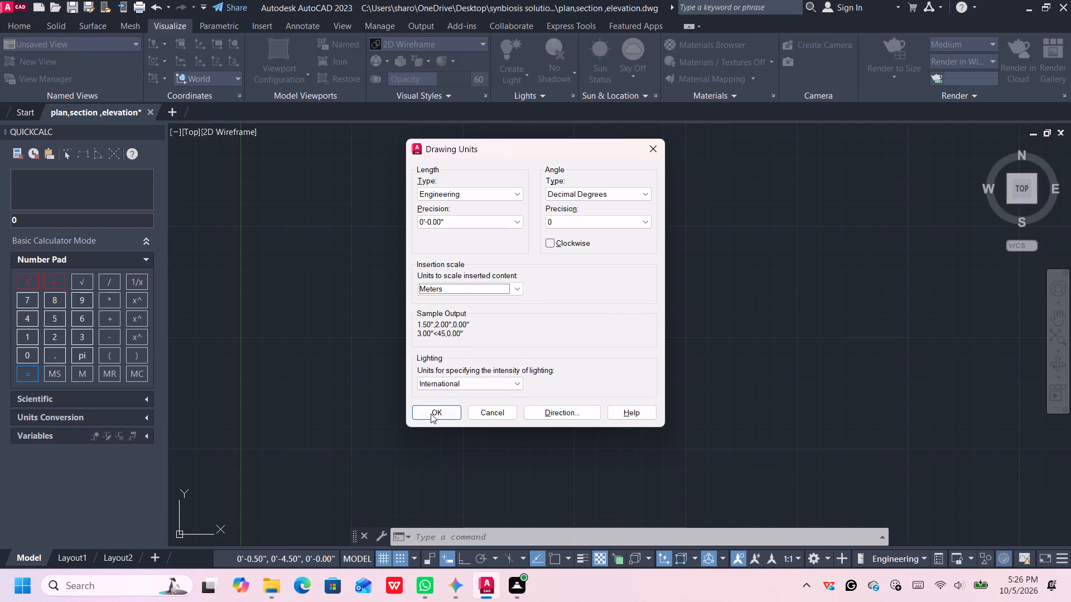
left_click(431, 414)
left_click(583, 328)
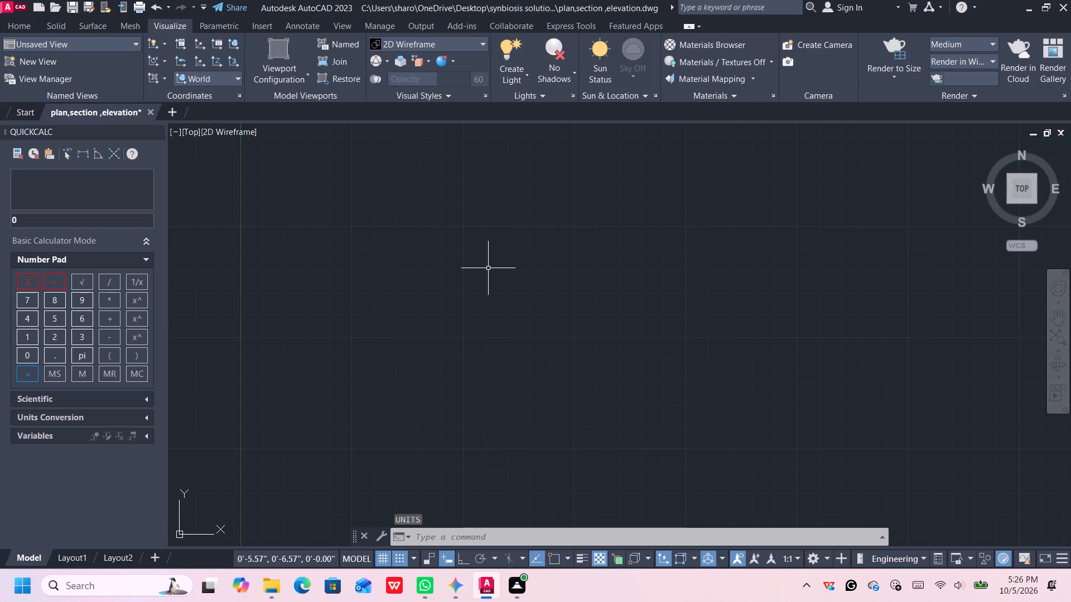
Change the drawing units' length type to Decimal.
type("un")
key("Return")
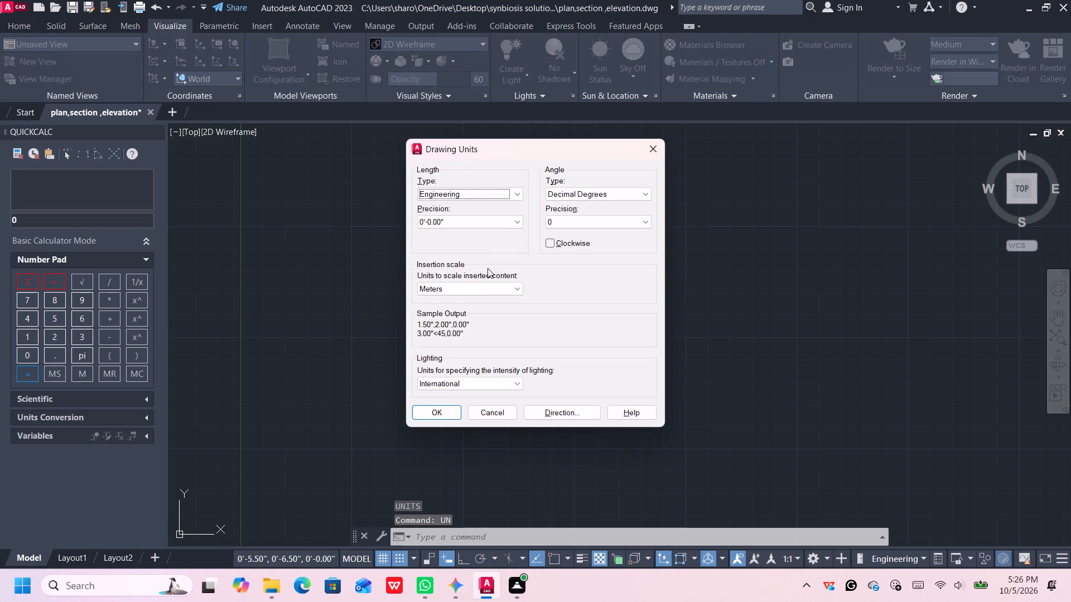
left_click(488, 191)
left_click(477, 217)
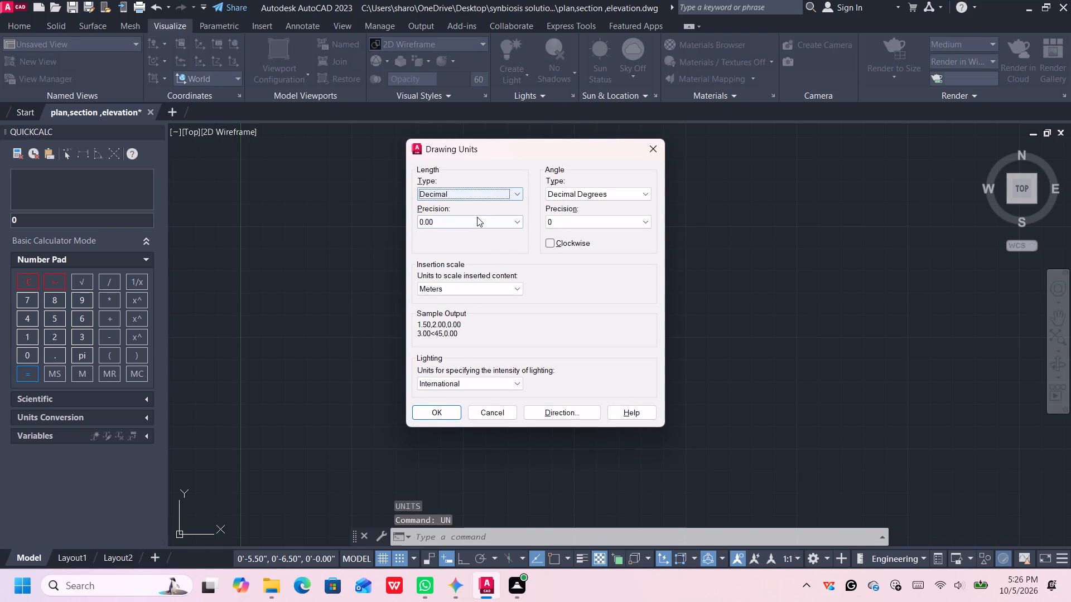
left_click(435, 411)
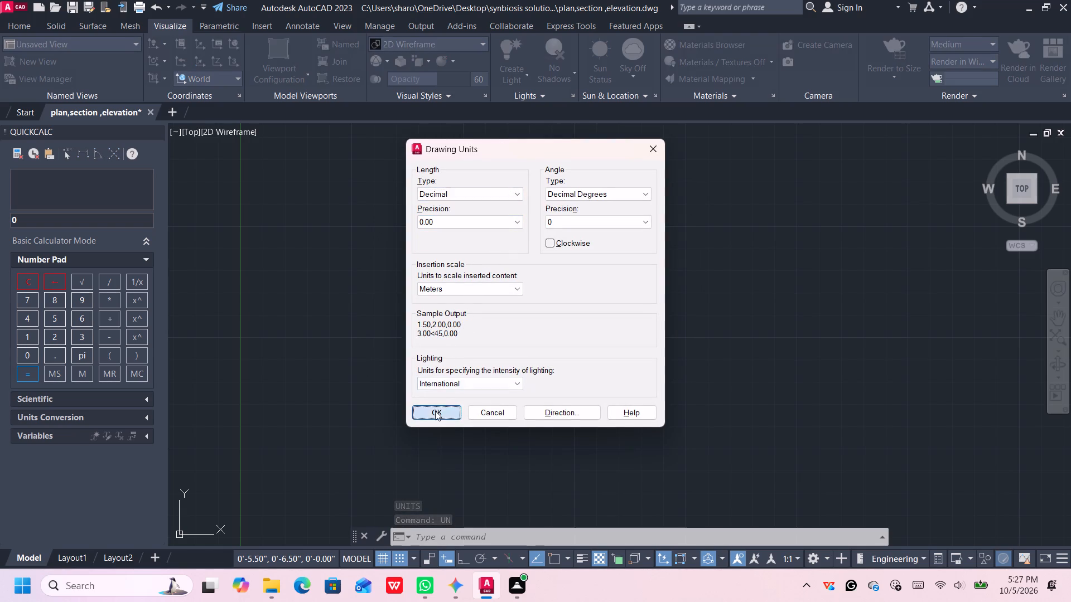
Modify the Standard dimension style's primary units to Decimal format with 0.00 precision and set the style current.
key("d")
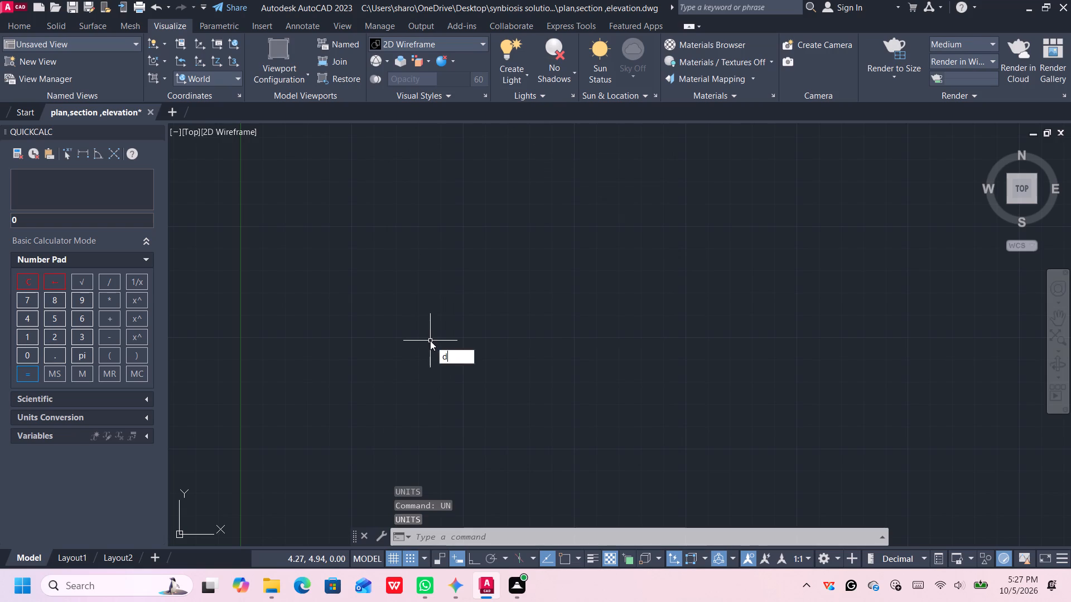
key("Return")
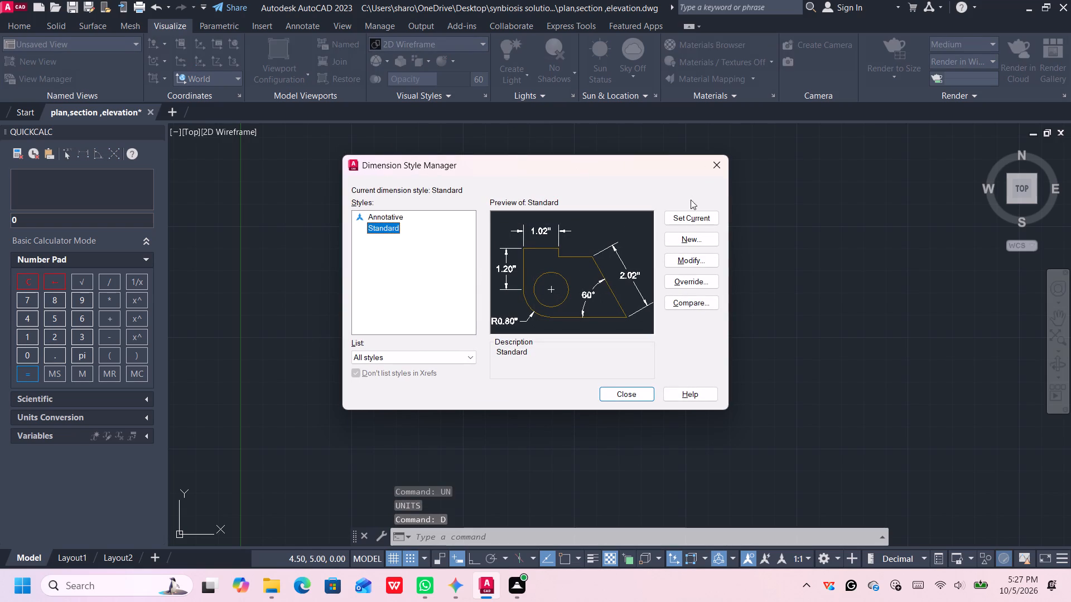
left_click(689, 264)
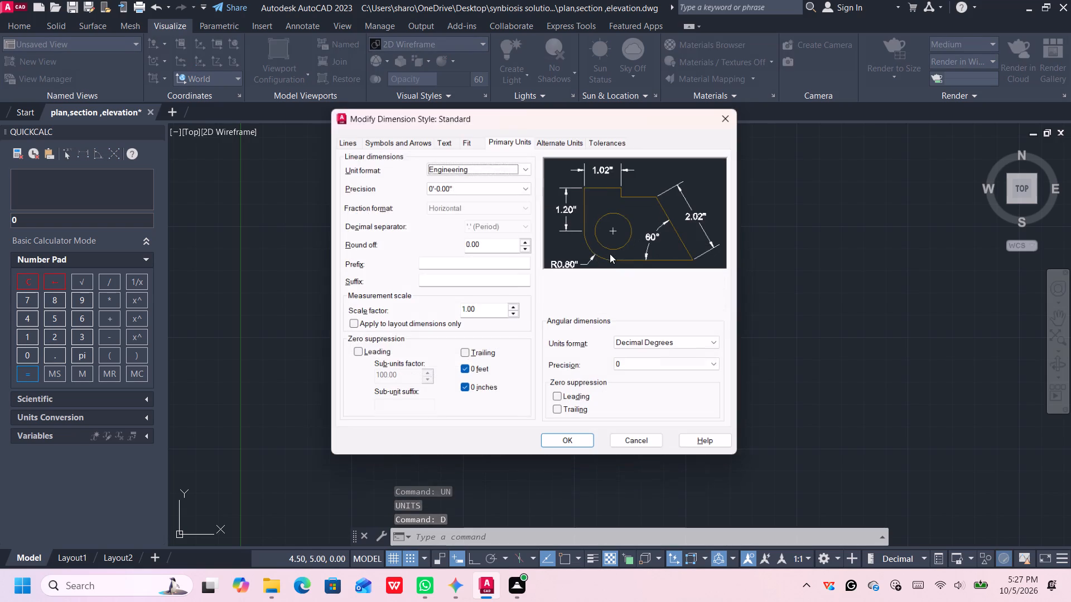
left_click(464, 161)
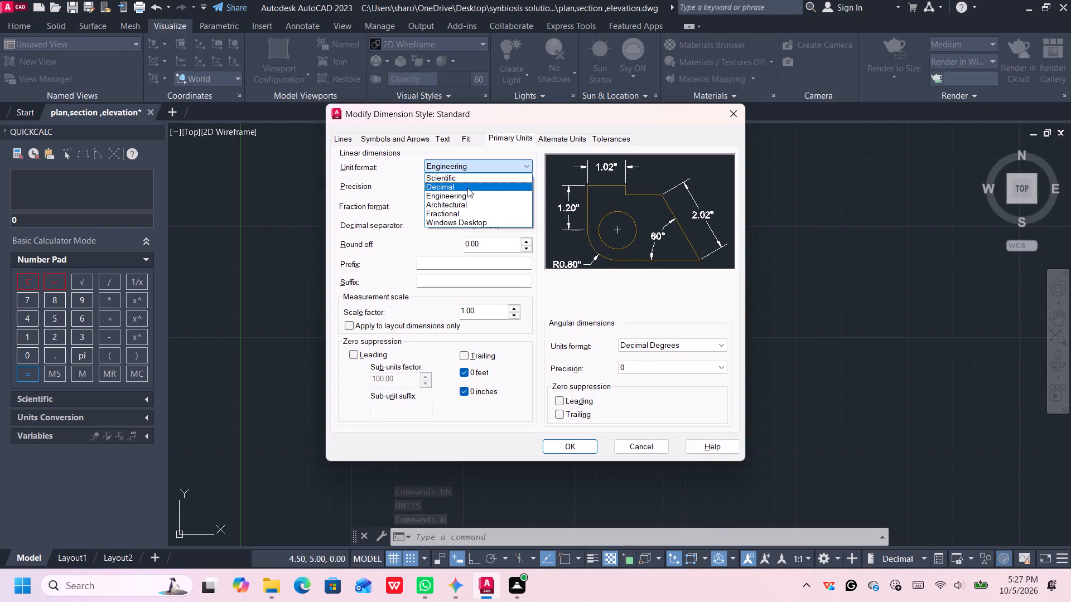
left_click(467, 186)
left_click(467, 186)
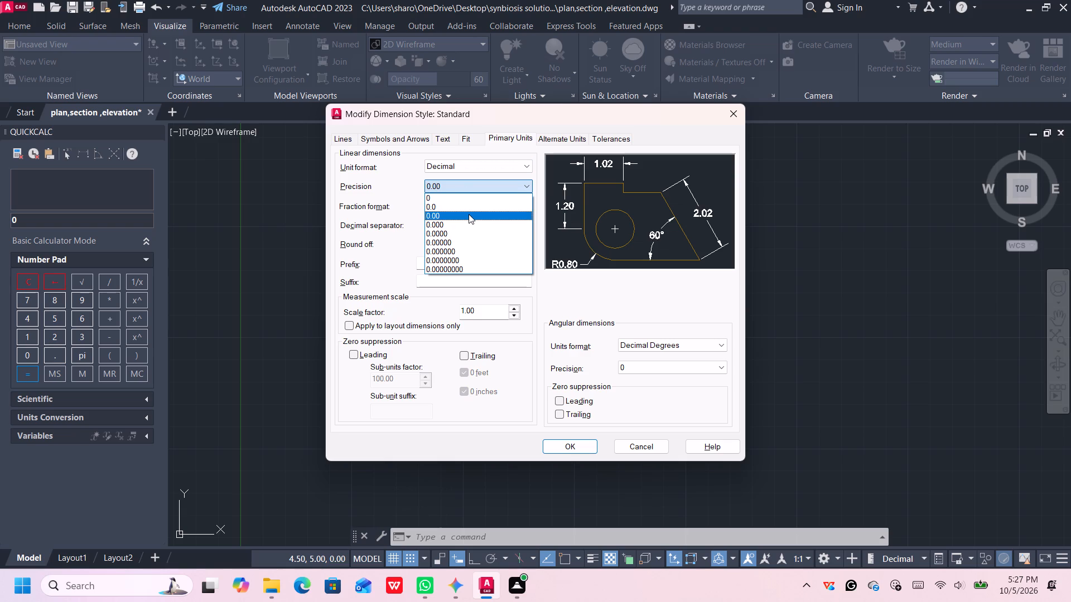
left_click(469, 214)
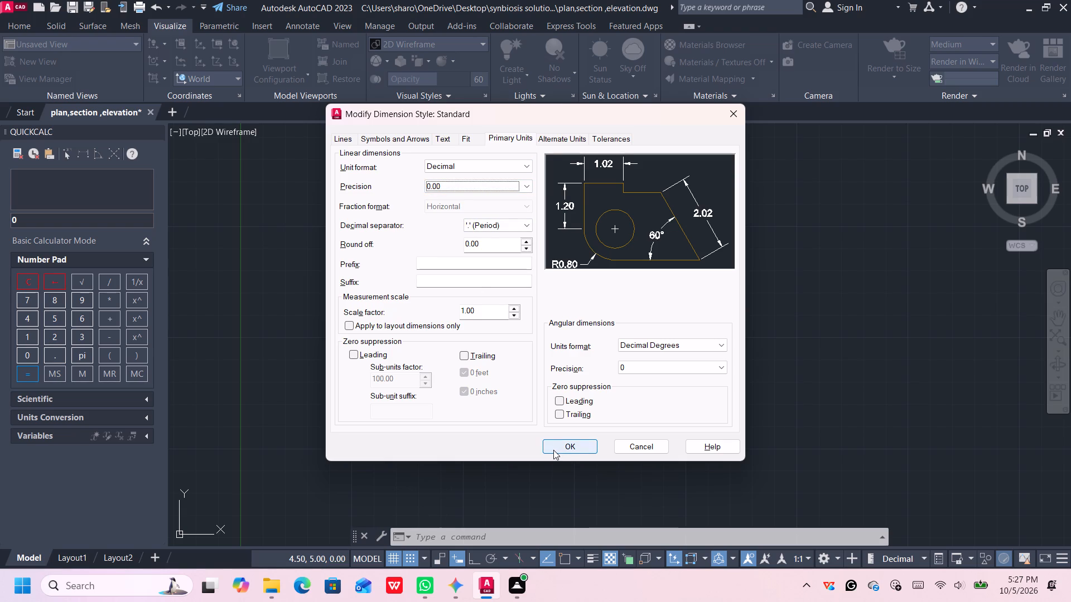
left_click(553, 450)
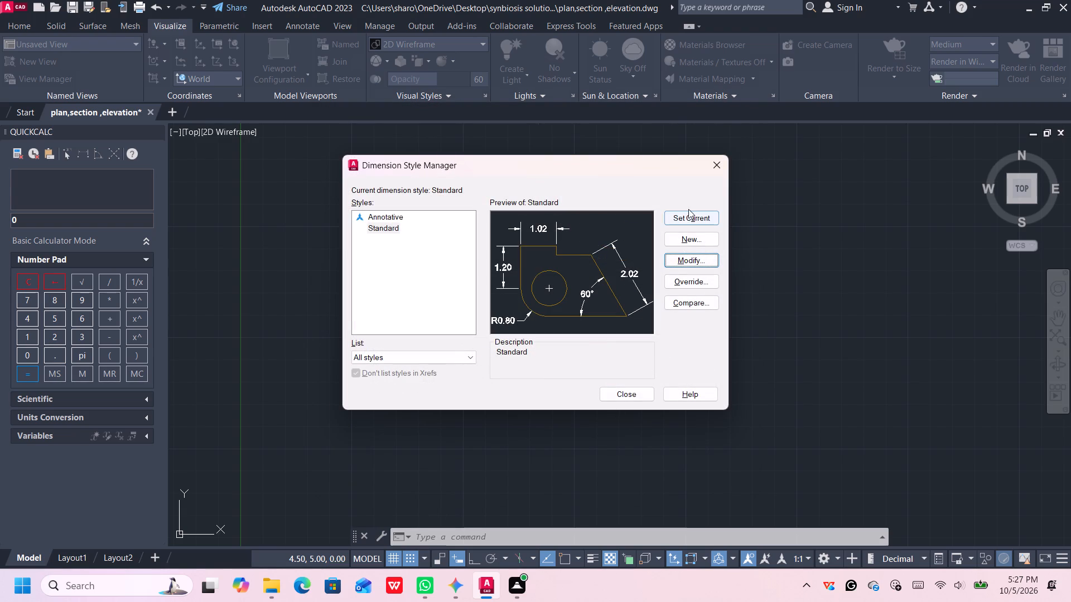
left_click(688, 209)
left_click(688, 215)
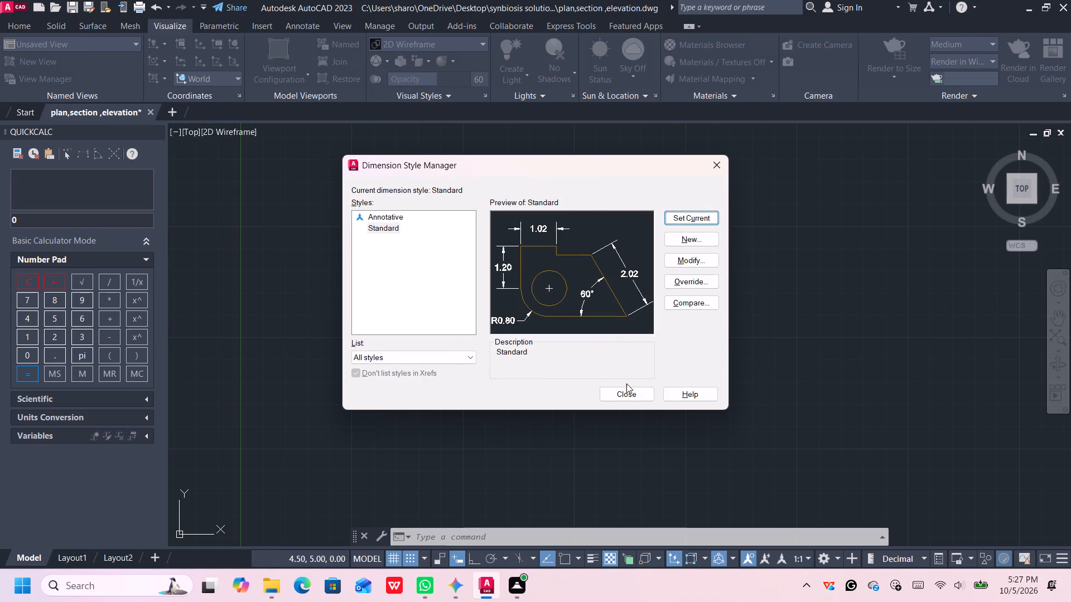
left_click(630, 393)
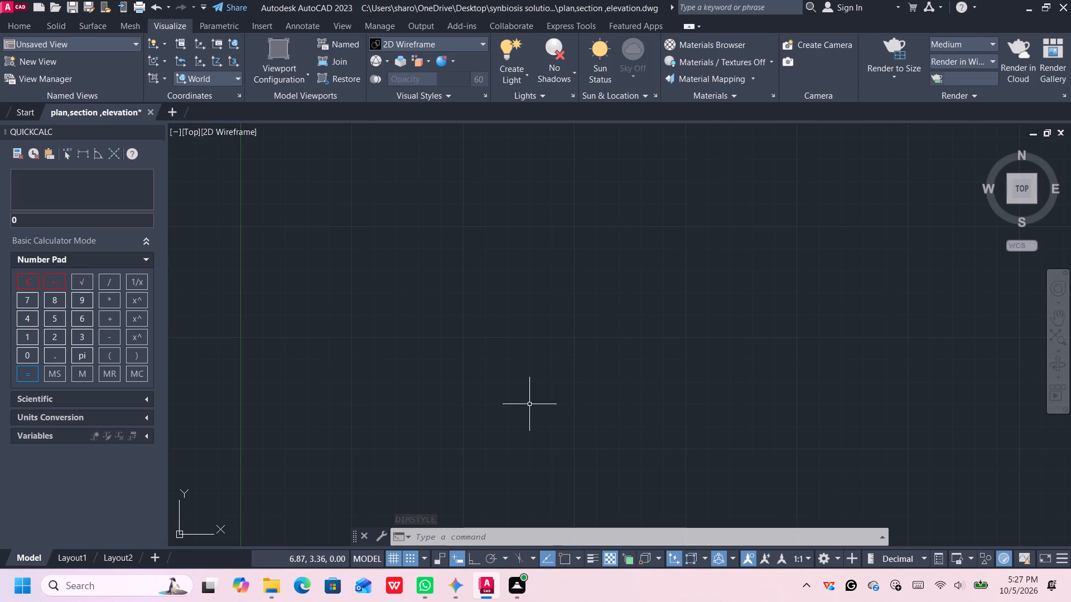
Enter the running sum 4+4+2.1+1.1+4+ in the QuickCalc calculator.
left_click(23, 320)
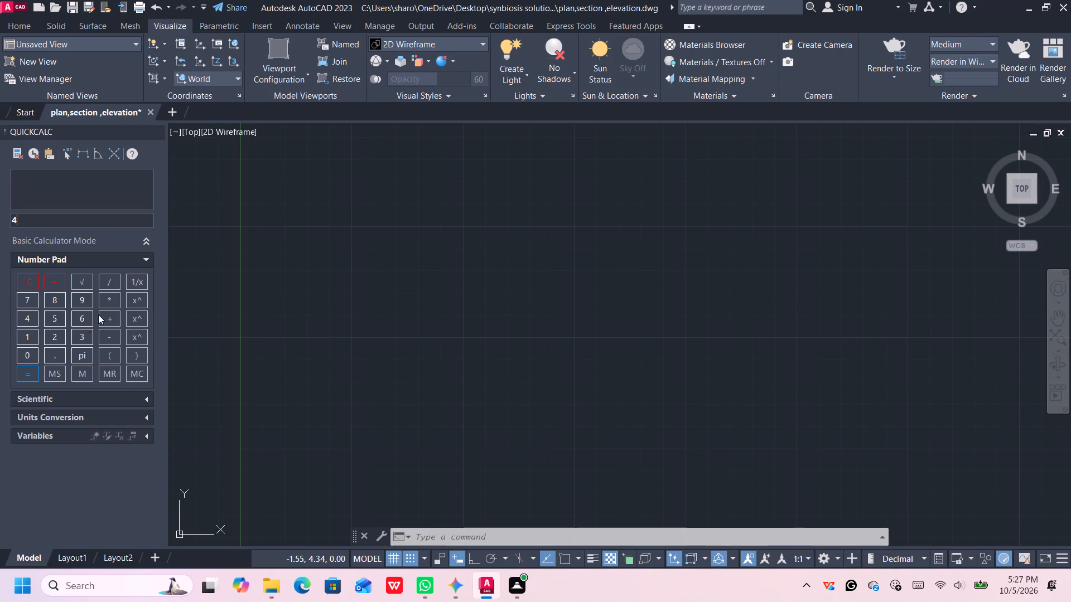
left_click(113, 319)
left_click(32, 317)
left_click(105, 319)
left_click(55, 336)
left_click(54, 359)
left_click(27, 338)
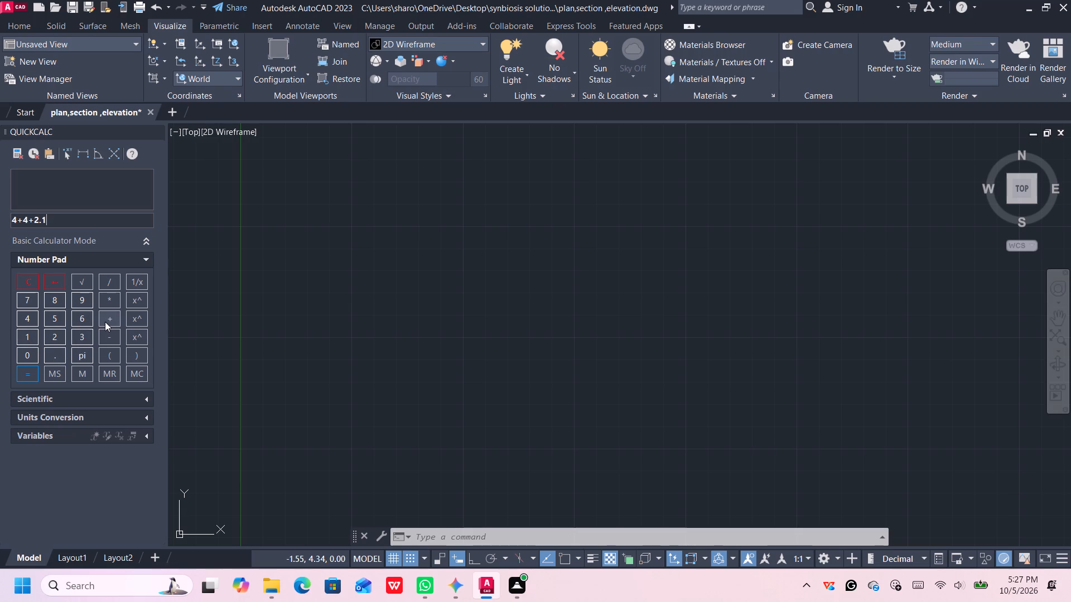
left_click(105, 322)
left_click(30, 335)
left_click(49, 353)
left_click(24, 333)
left_click(116, 317)
left_click(32, 321)
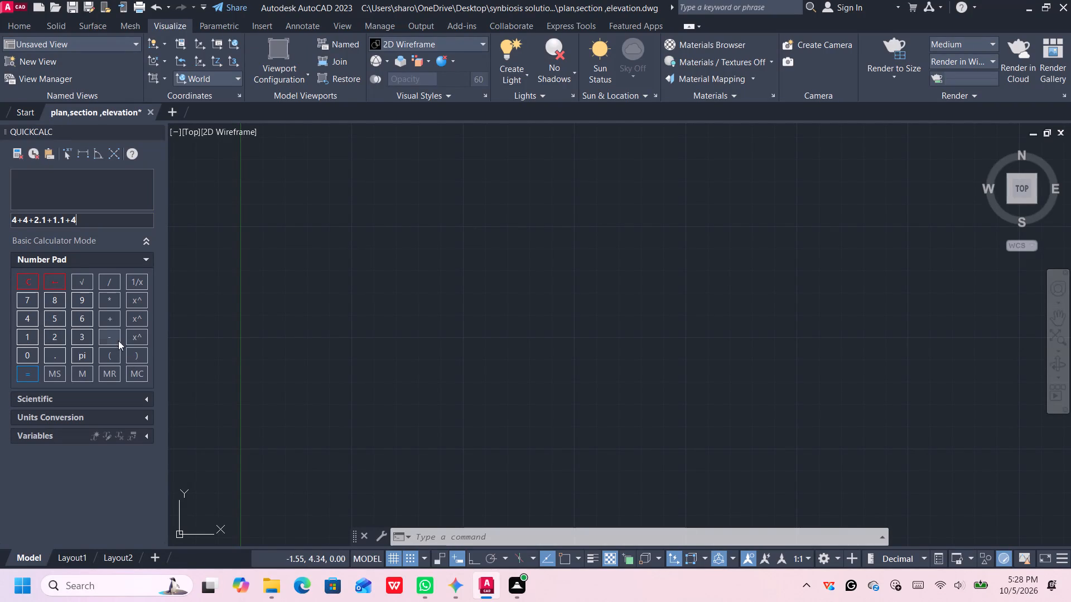
left_click(110, 322)
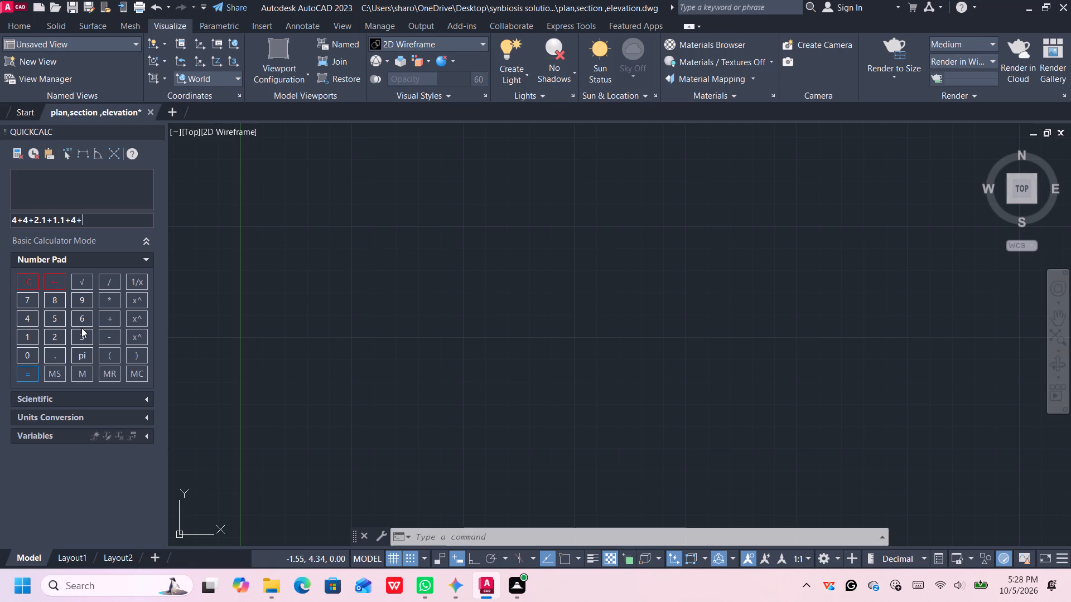
Switch to Google Chrome and search for the conversion of 9" in m.
left_click(104, 587)
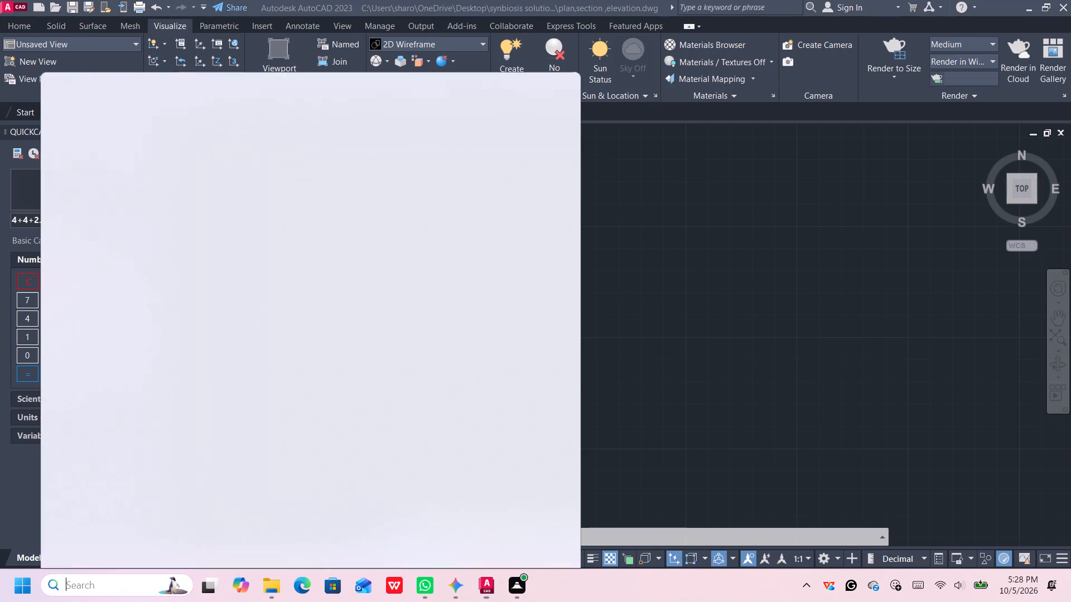
left_click(145, 234)
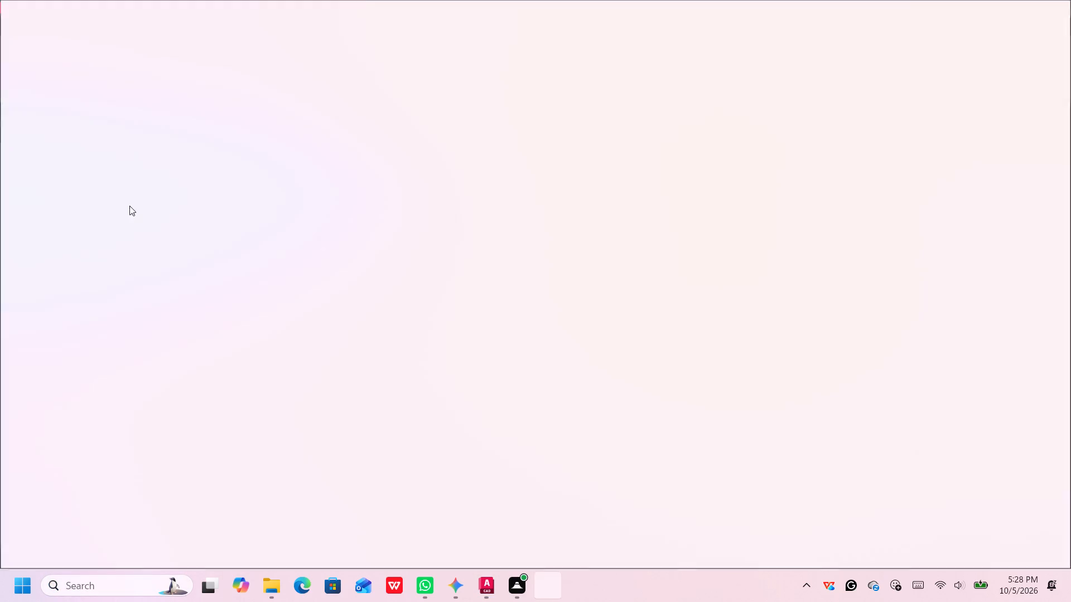
left_click(401, 275)
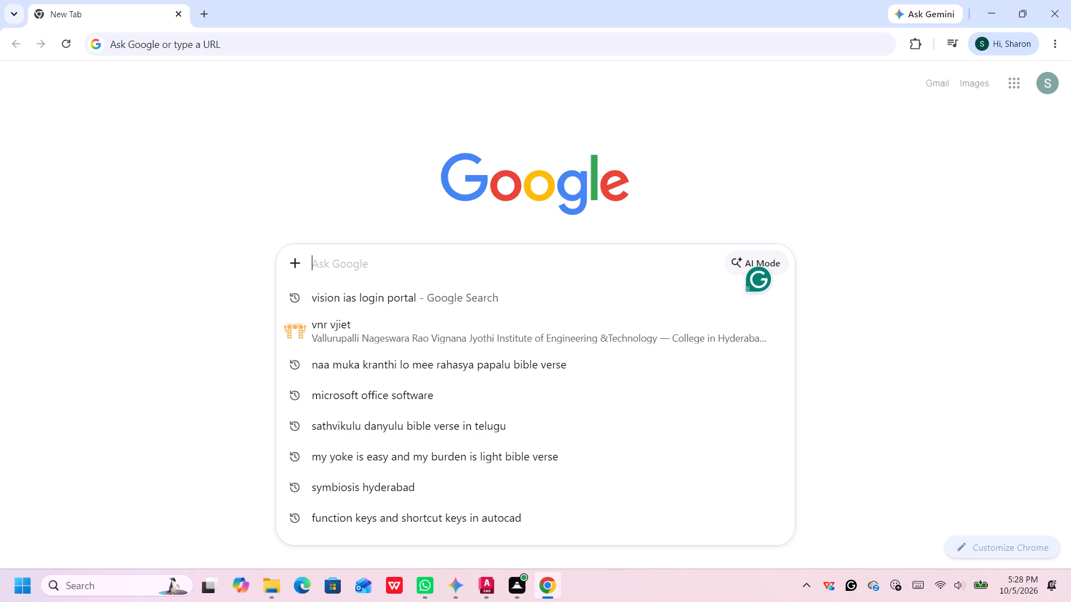
key("9")
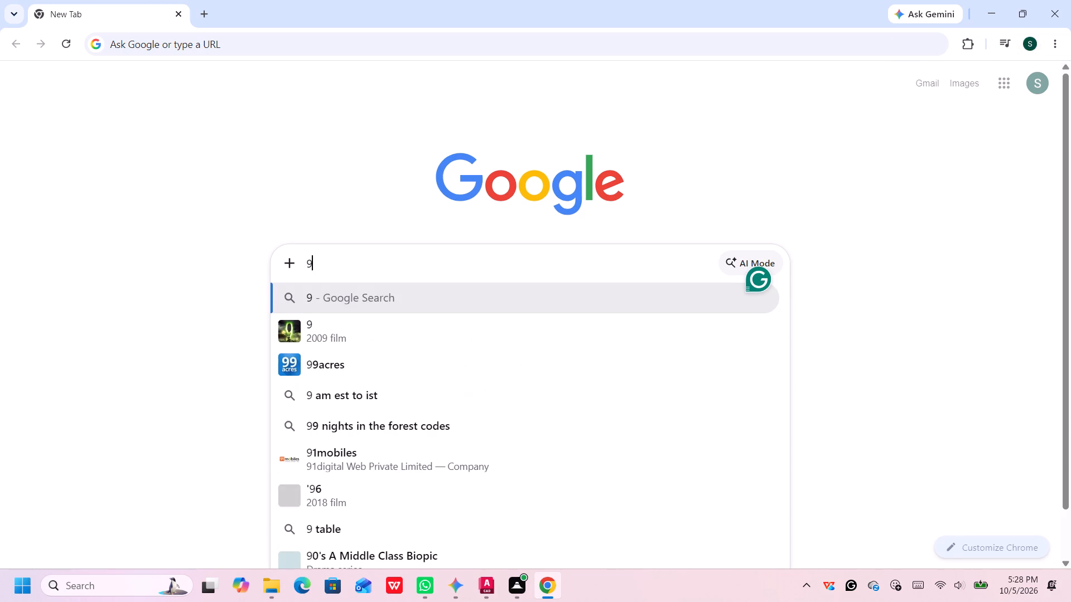
type("\" in")
key("space")
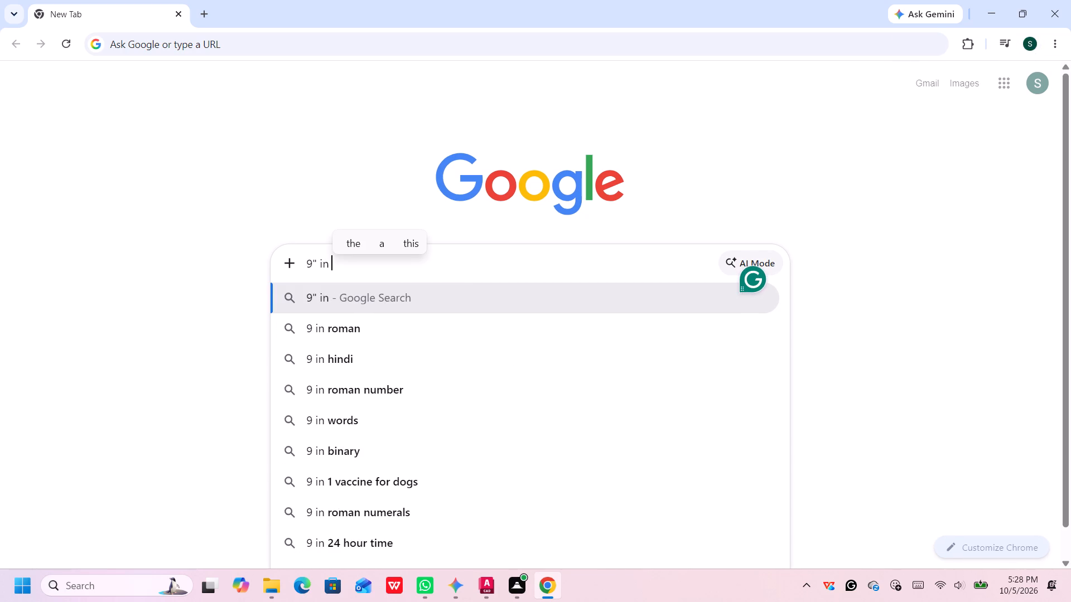
key("m")
key("Return")
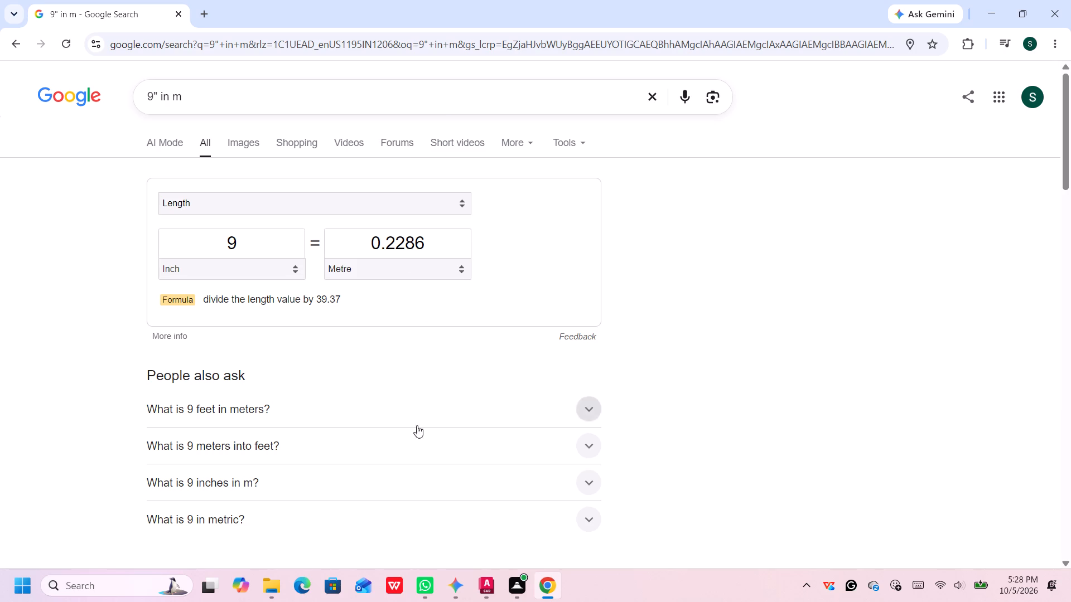
Return to AutoCAD and extend the QuickCalc sum with 0.23*5+.
left_click(488, 595)
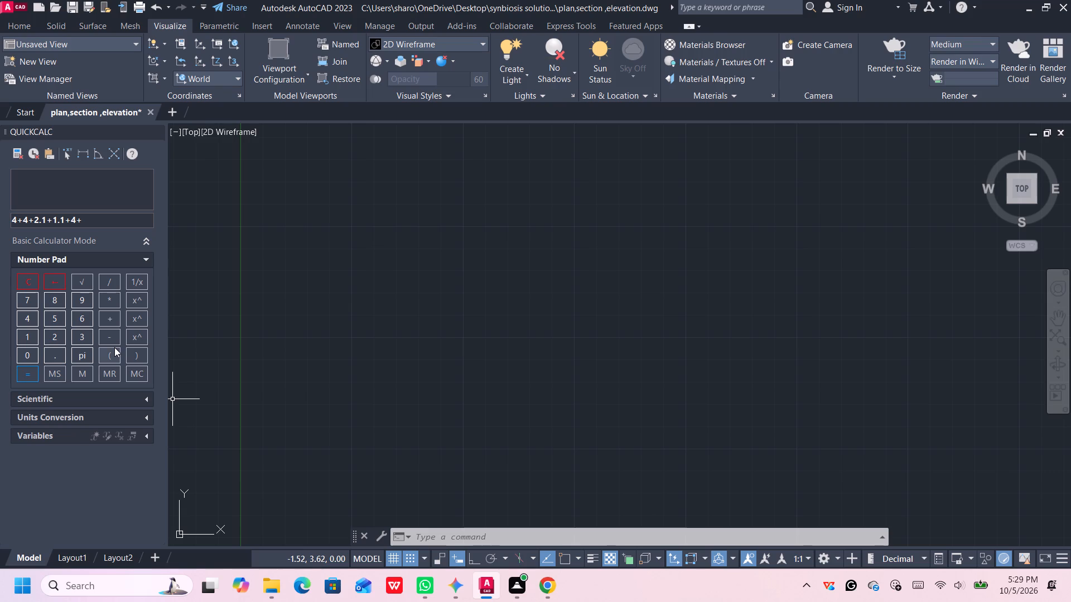
left_click(31, 352)
left_click(48, 358)
left_click(49, 337)
left_click(77, 338)
left_click(109, 296)
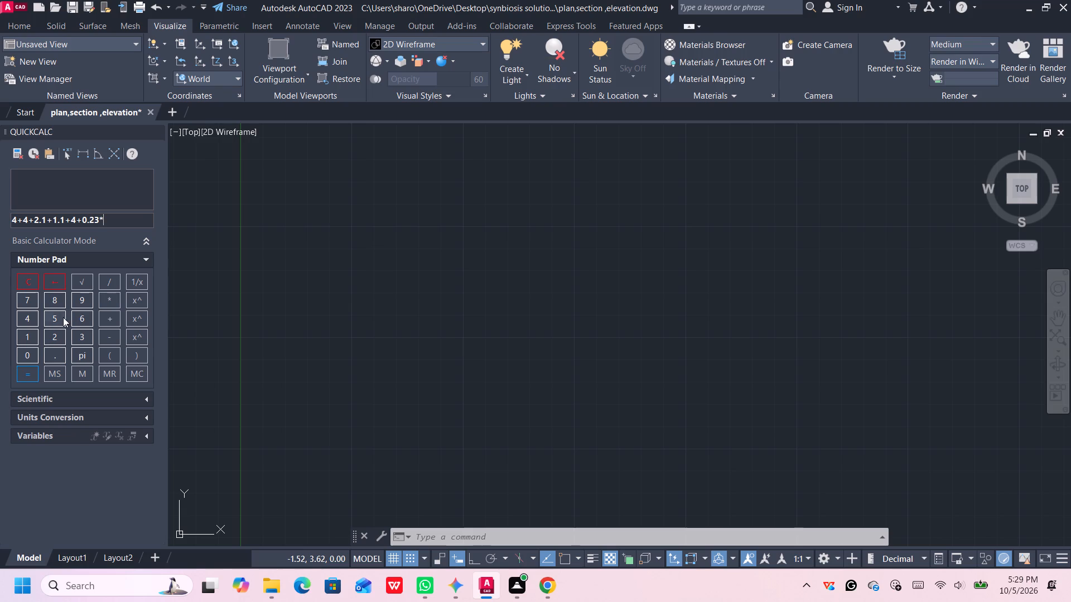
left_click(57, 318)
left_click(111, 319)
Switch to Google Chrome, convert 6 inches to metres in the length converter, and return to AutoCAD.
left_click(552, 587)
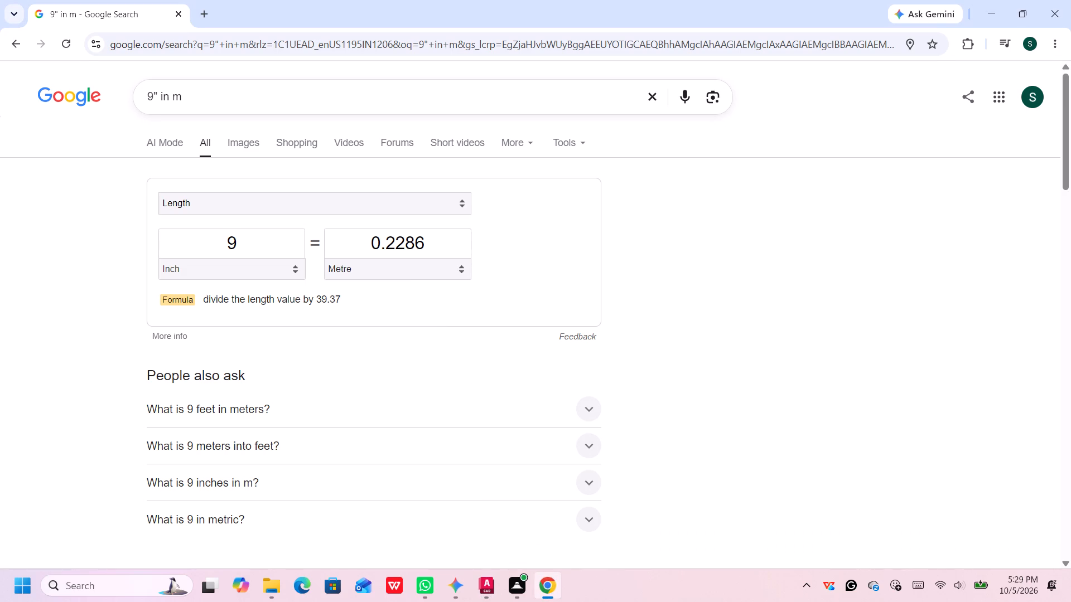
left_click(238, 243)
key("BackSpace")
key("6")
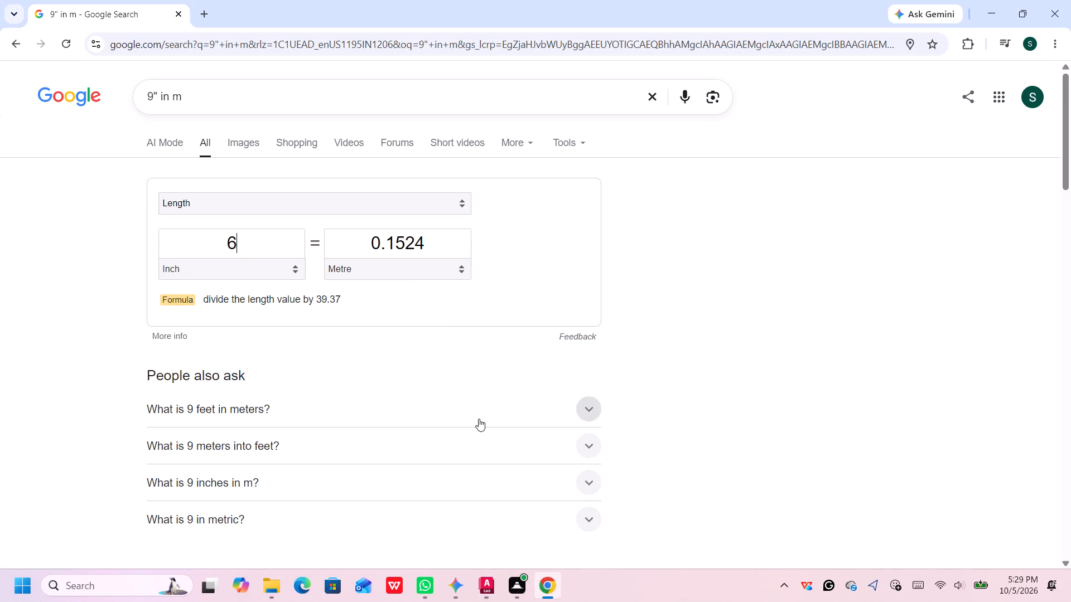
left_click(489, 590)
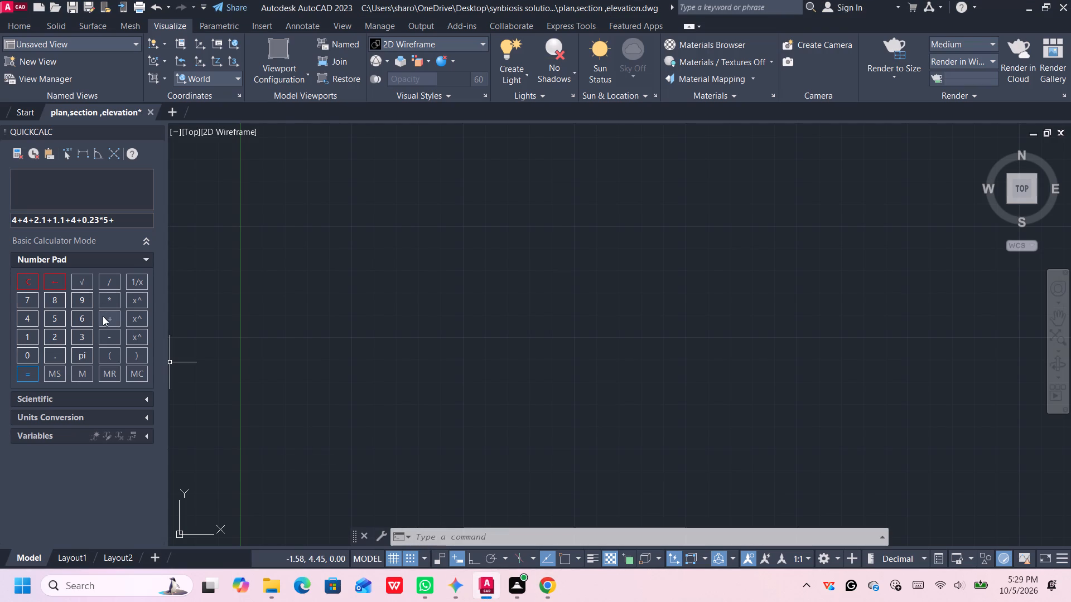
Add 0.15 as the final term of the QuickCalc sum and evaluate it.
left_click(30, 354)
left_click(52, 354)
left_click(25, 337)
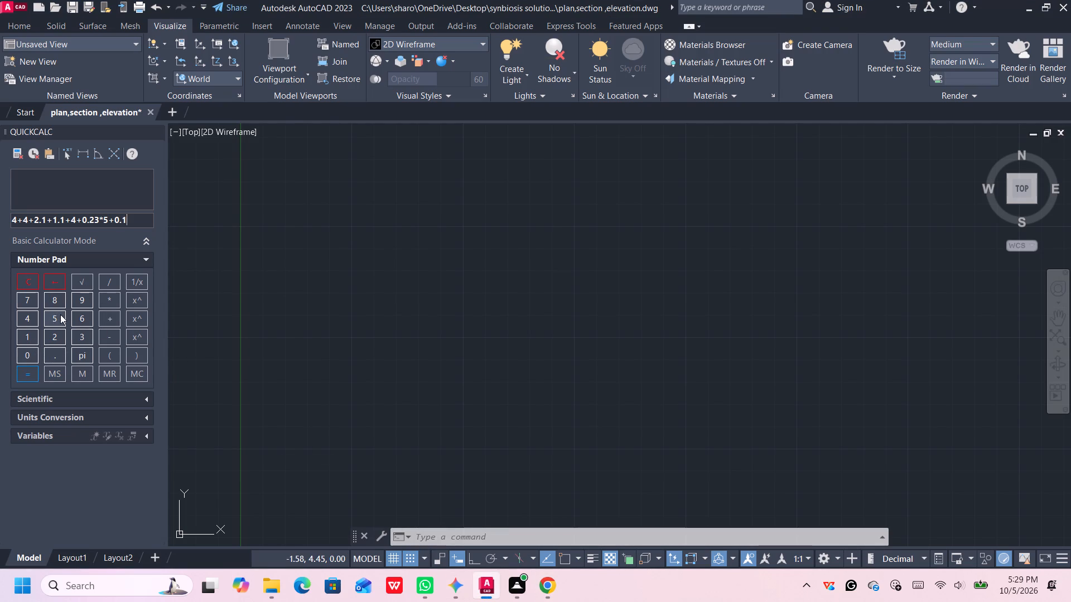
left_click(59, 314)
left_click(35, 370)
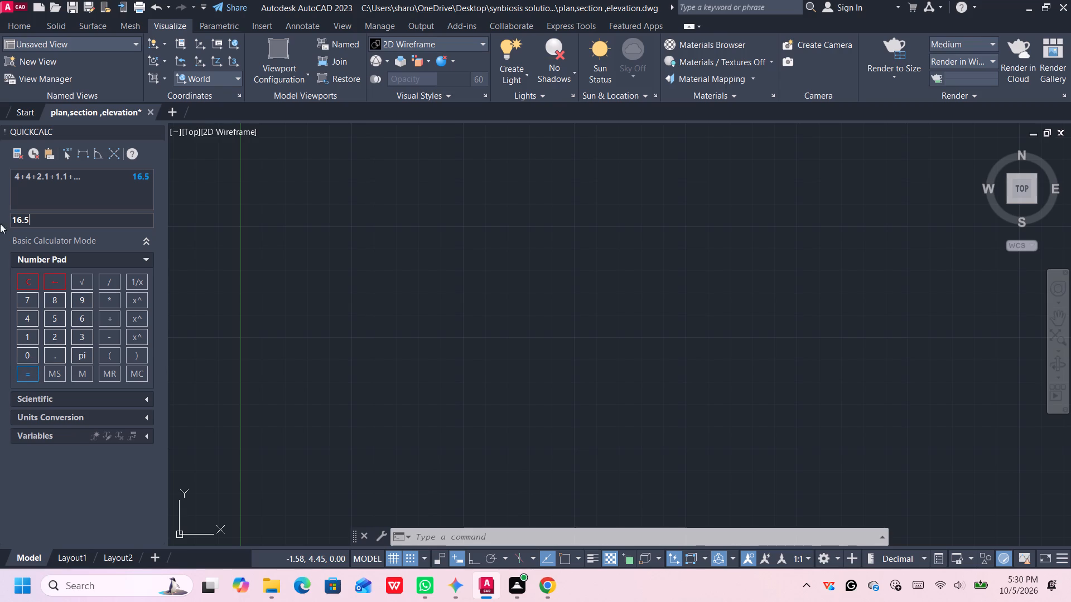
Recall the evaluated expression from the QuickCalc history, change the 0.23 wall thickness to 0.3, and evaluate it.
double_click(57, 177)
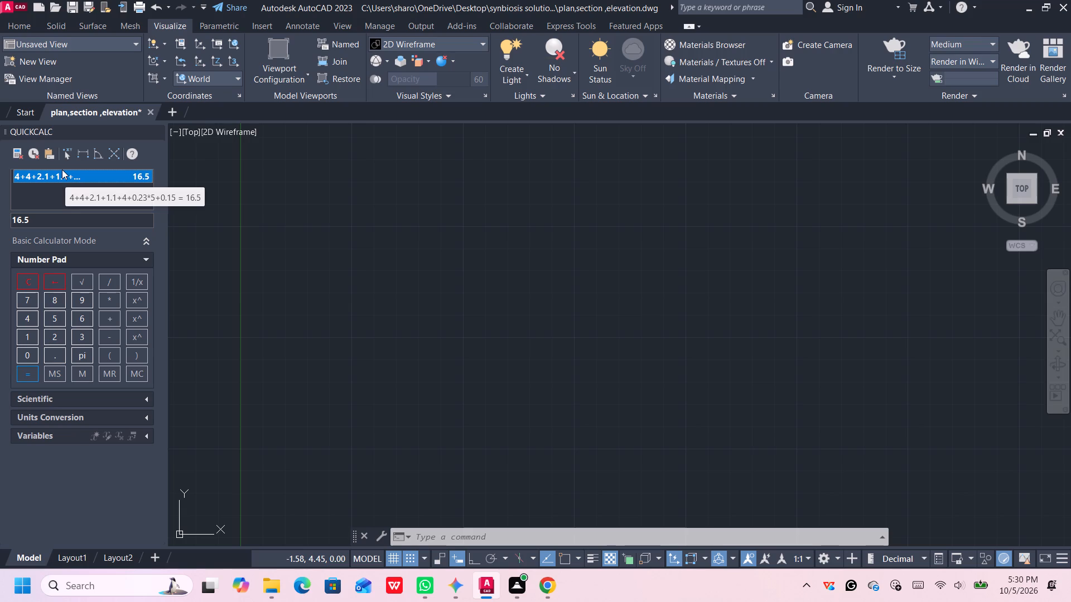
double_click(60, 171)
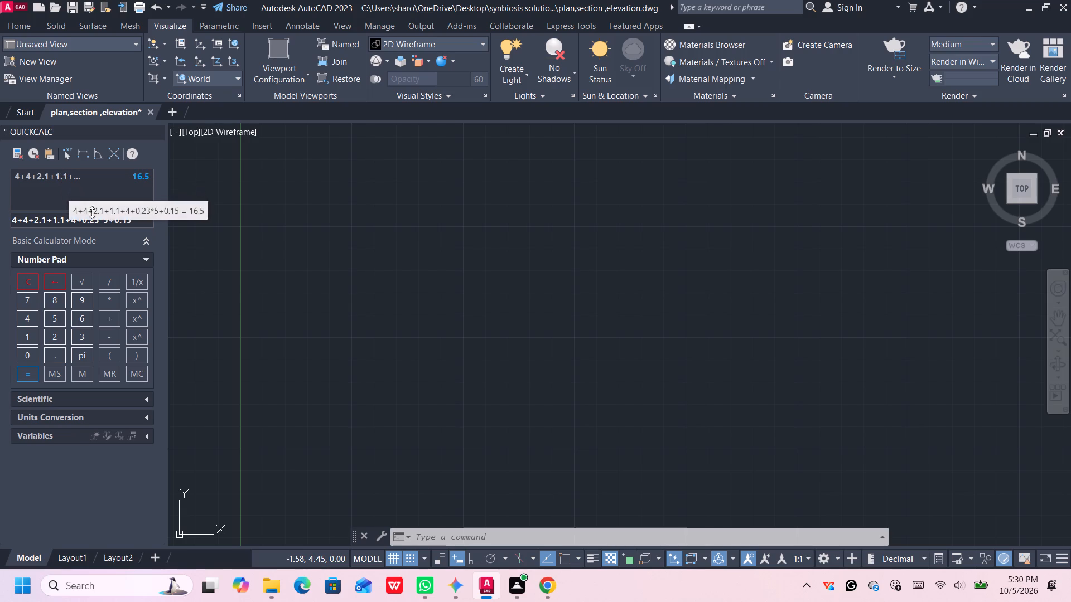
left_click(97, 220)
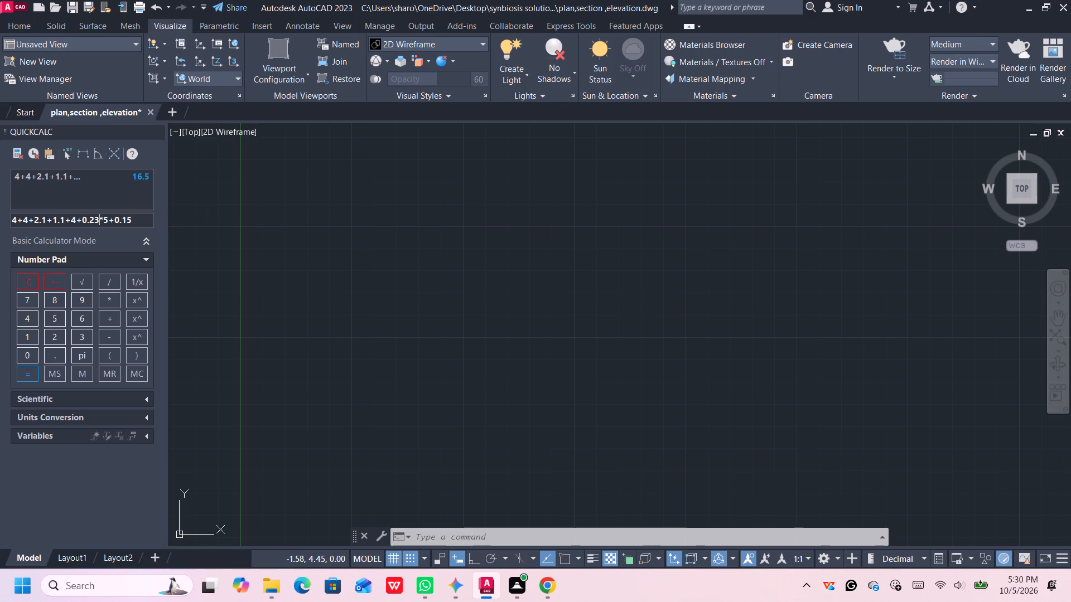
key("BackSpace")
key("BackSpace")
key("3")
left_click(32, 370)
Recall the latest sum from the history, change its last term to 0.2, evaluate it, and reload that expression.
left_click(76, 192)
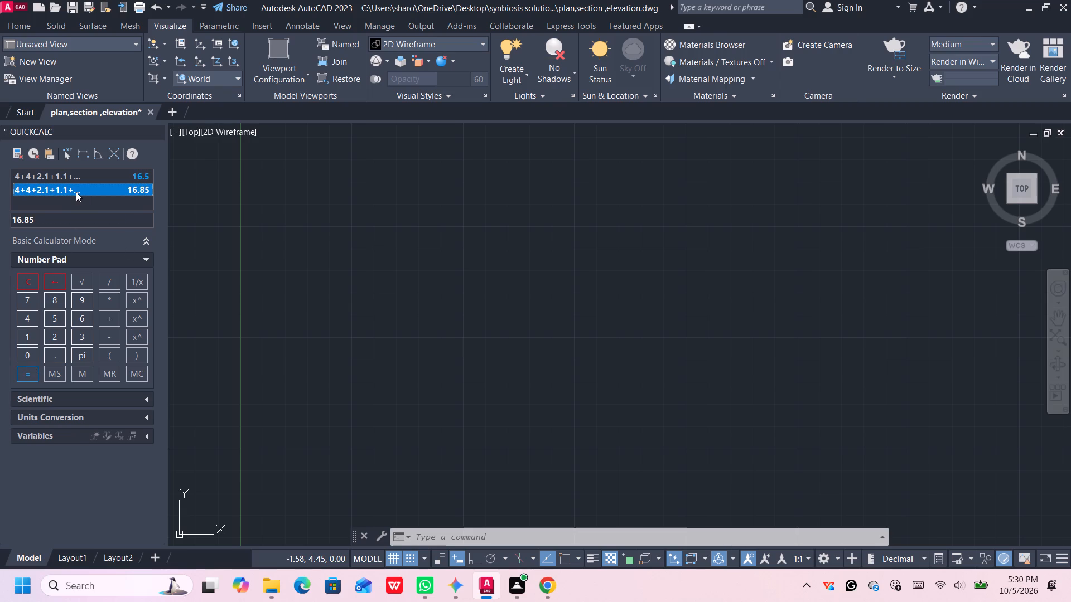
double_click(73, 191)
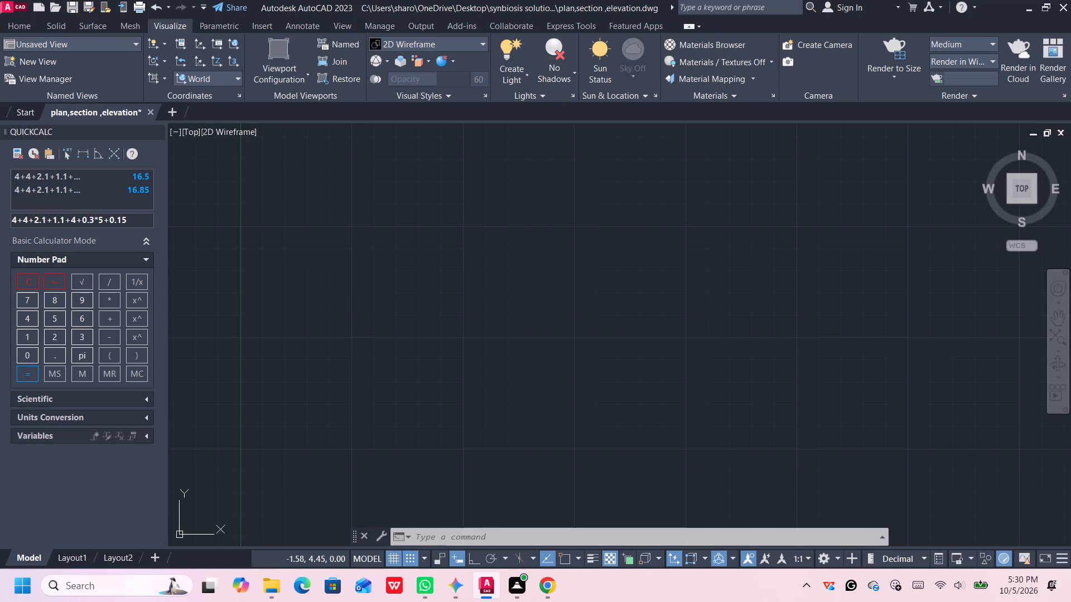
key("BackSpace")
key("BackSpace")
key("2")
left_click(35, 373)
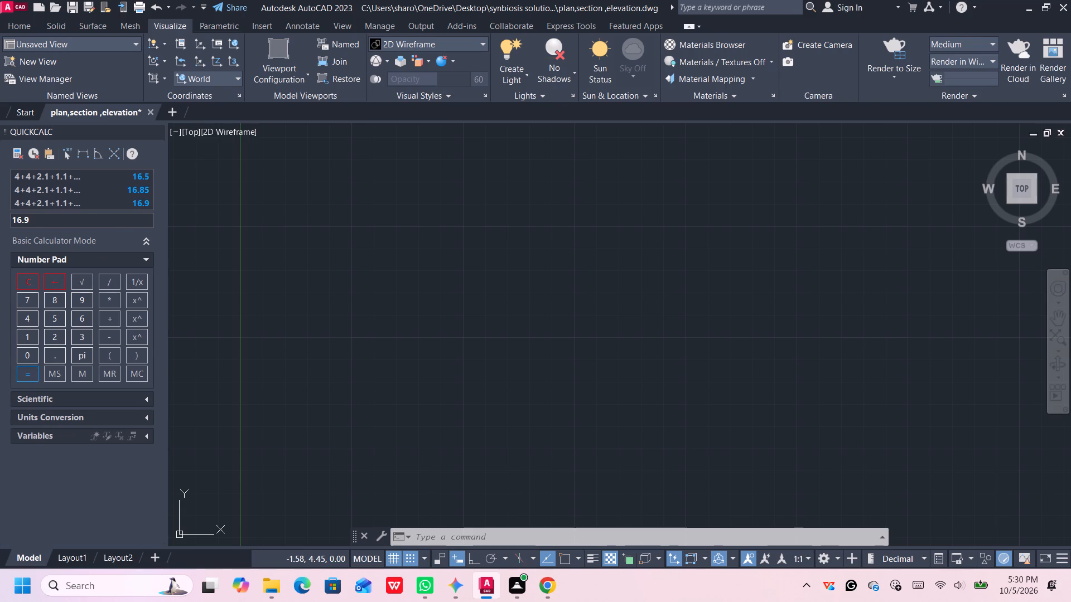
scroll(75, 204, "down", 1)
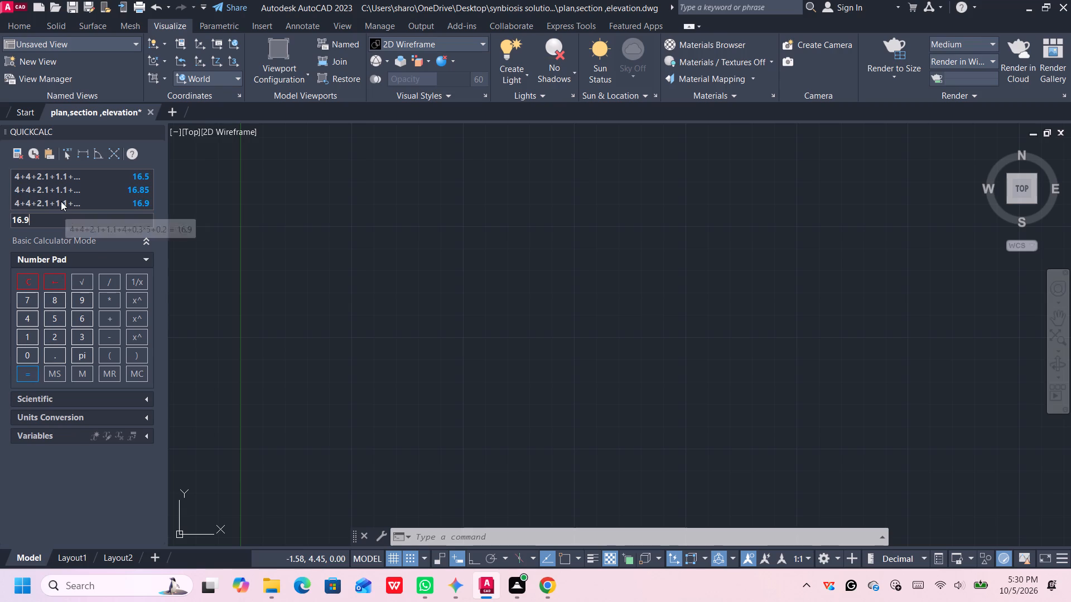
double_click(61, 201)
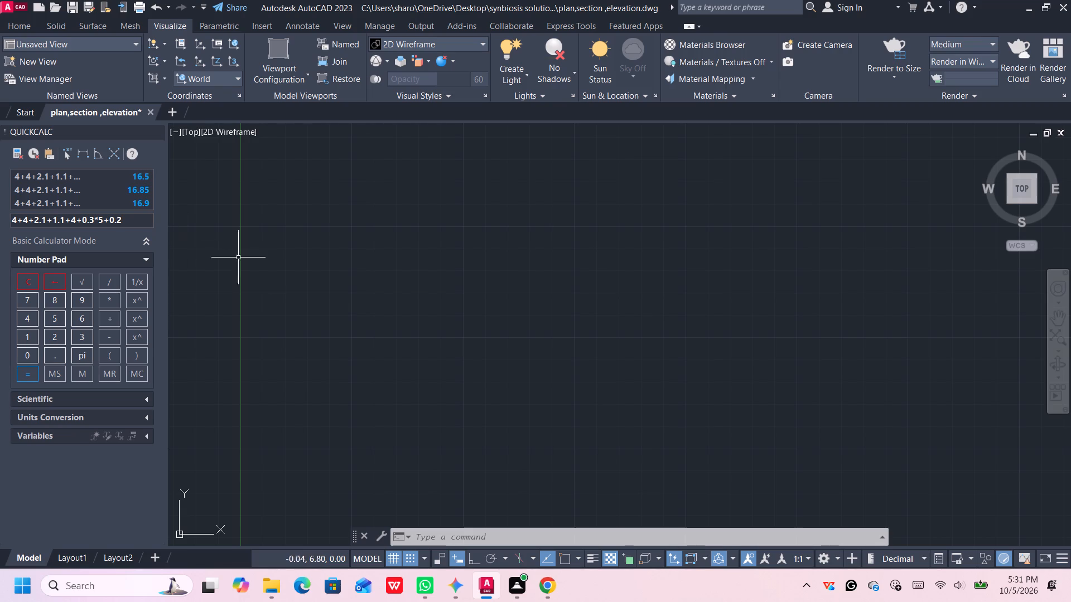
Draw a horizontal line 2.3 m long in an empty area of model space as the rectangle's top side.
middle_click_drag(506, 286, 394, 293)
scroll(394, 293, "down", 1)
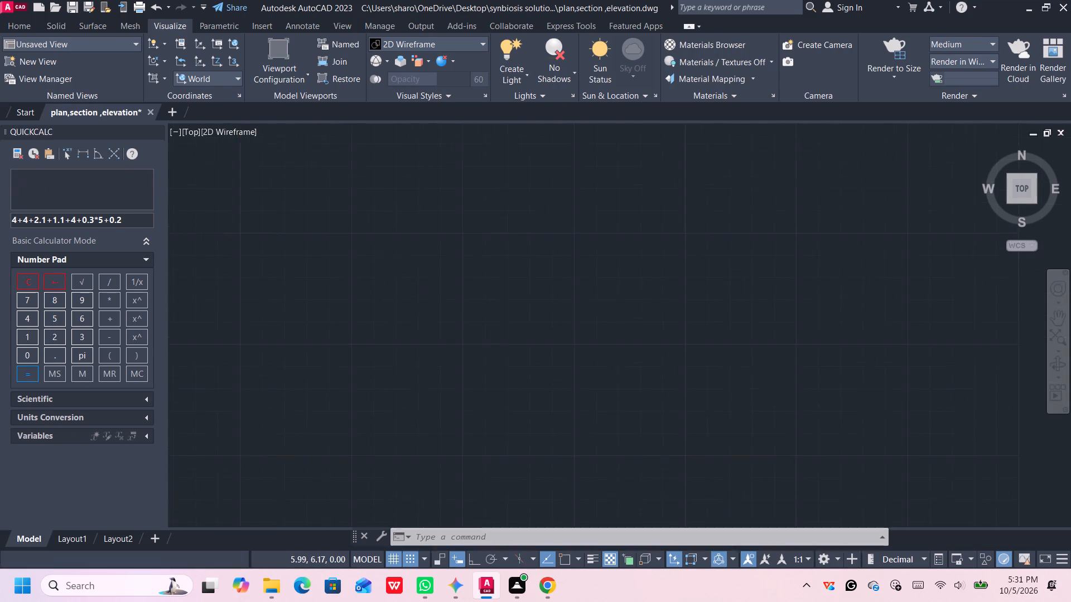
scroll(409, 288, "down", 3)
middle_click_drag(475, 256, 202, 402)
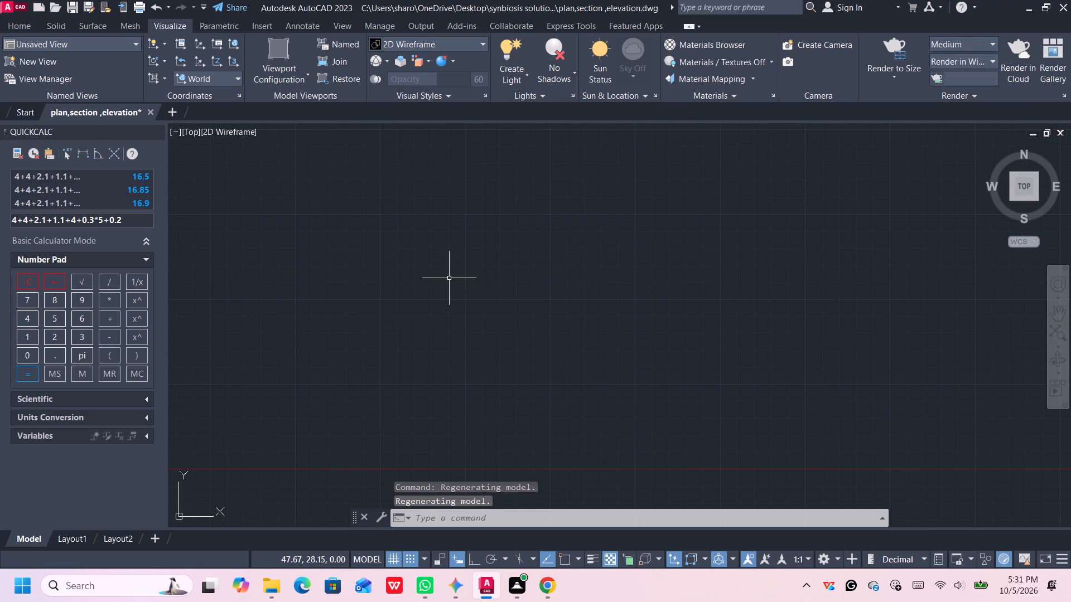
key("l")
key("Return")
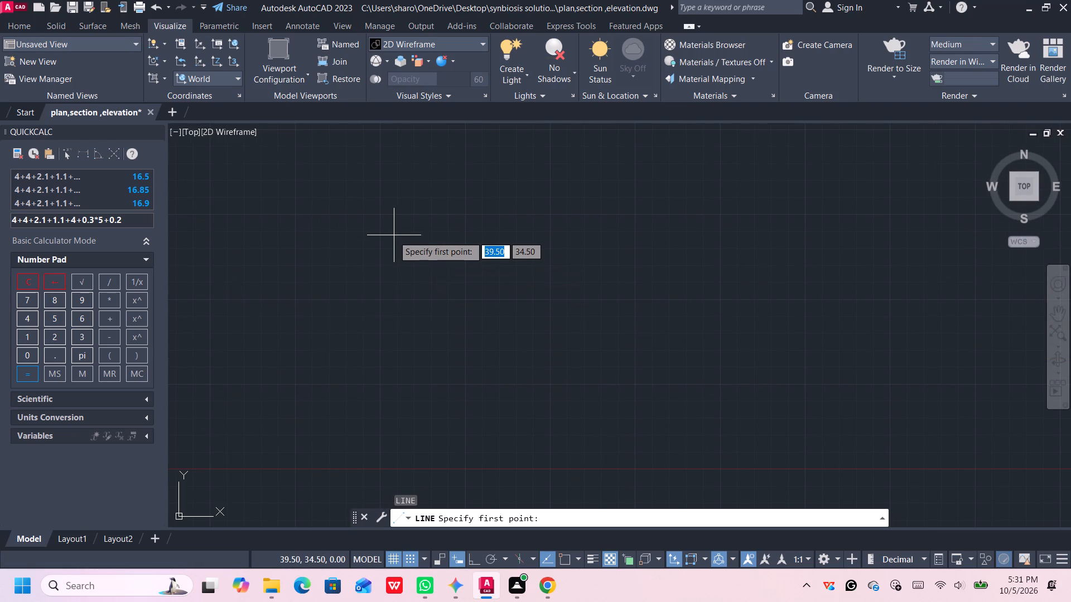
left_click(393, 236)
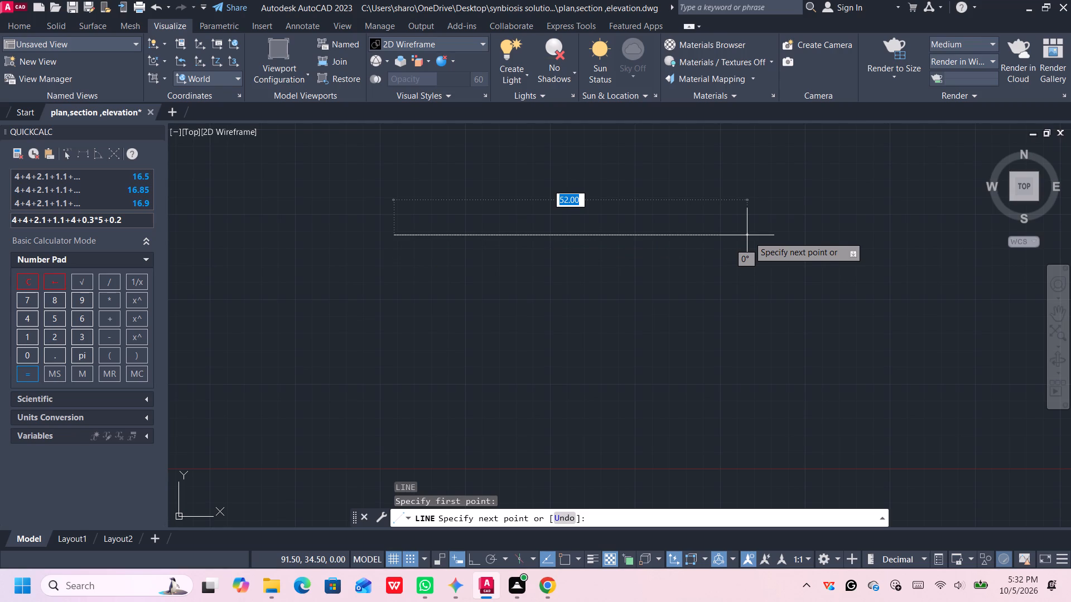
key("4")
key("BackSpace")
type("2.3")
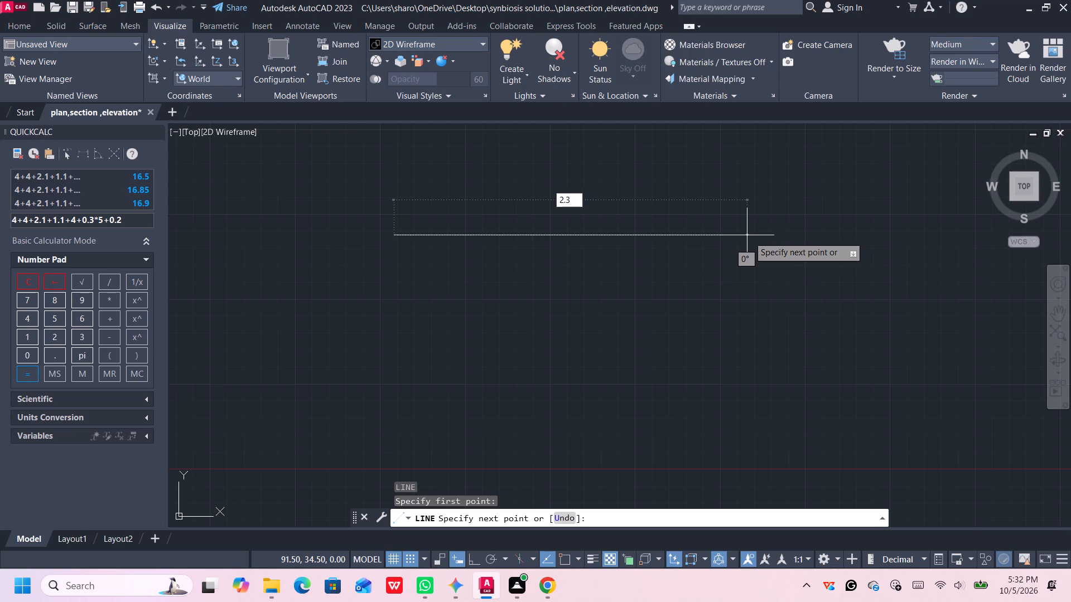
key("Return")
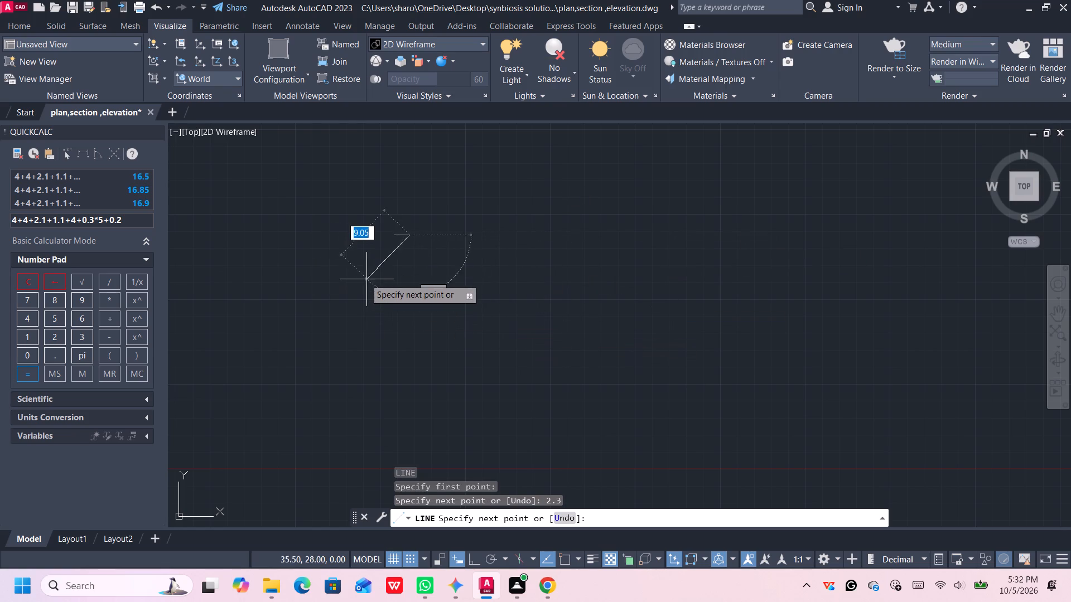
Turn on Ortho and continue the line 4.00 m down, 2.30 m back and 4.00 m up to complete the rectangle.
scroll(409, 271, "up", 3)
scroll(409, 244, "down", 3)
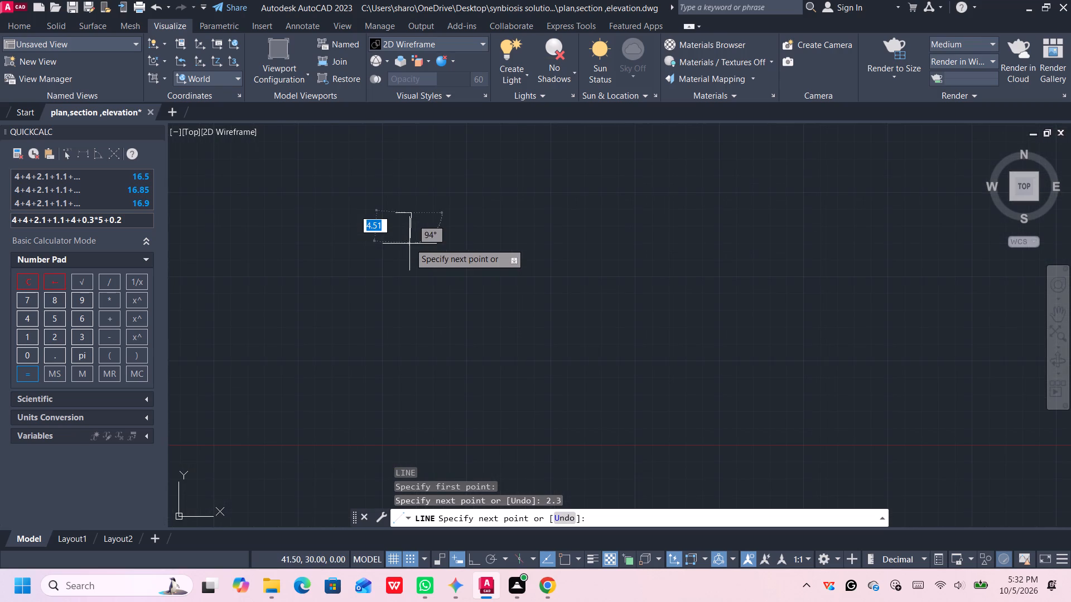
middle_click_drag(409, 246, 433, 332)
scroll(438, 310, "up", 5)
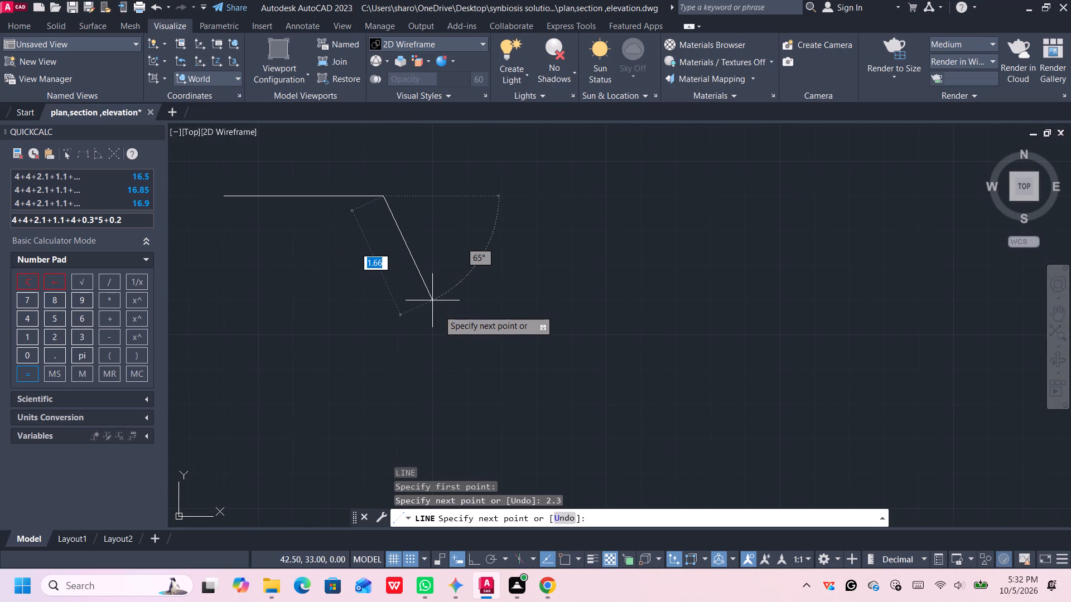
left_click(472, 565)
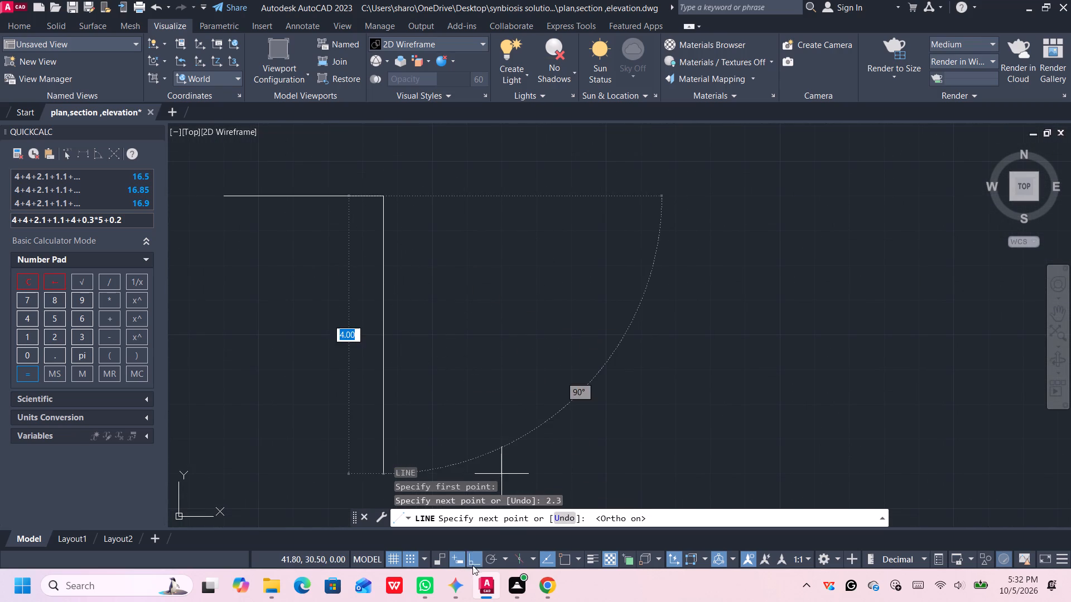
scroll(379, 293, "down", 3)
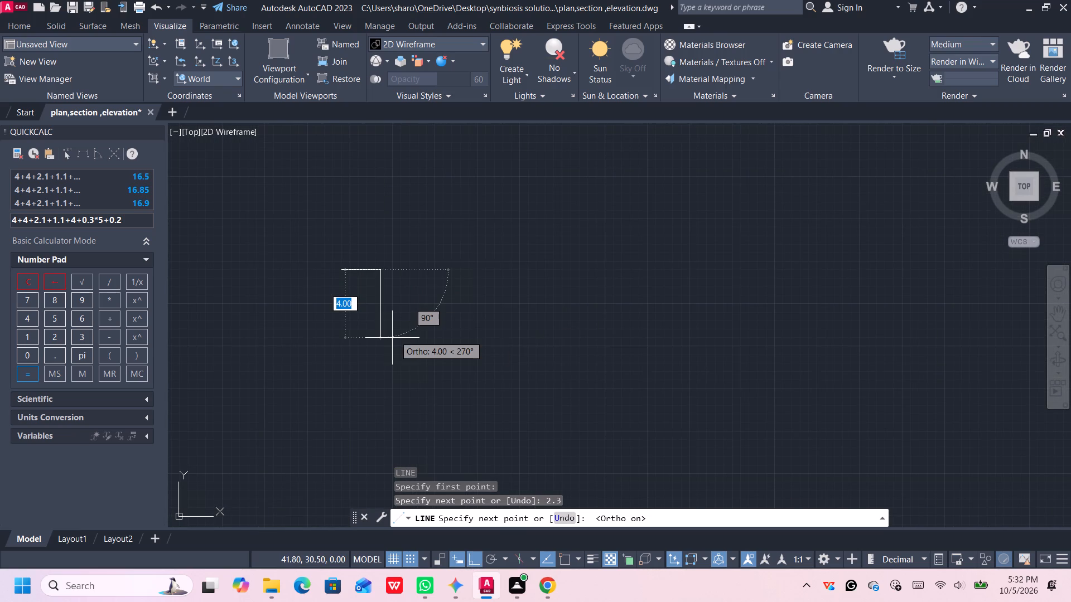
scroll(379, 341, "up", 3)
scroll(379, 340, "down", 1)
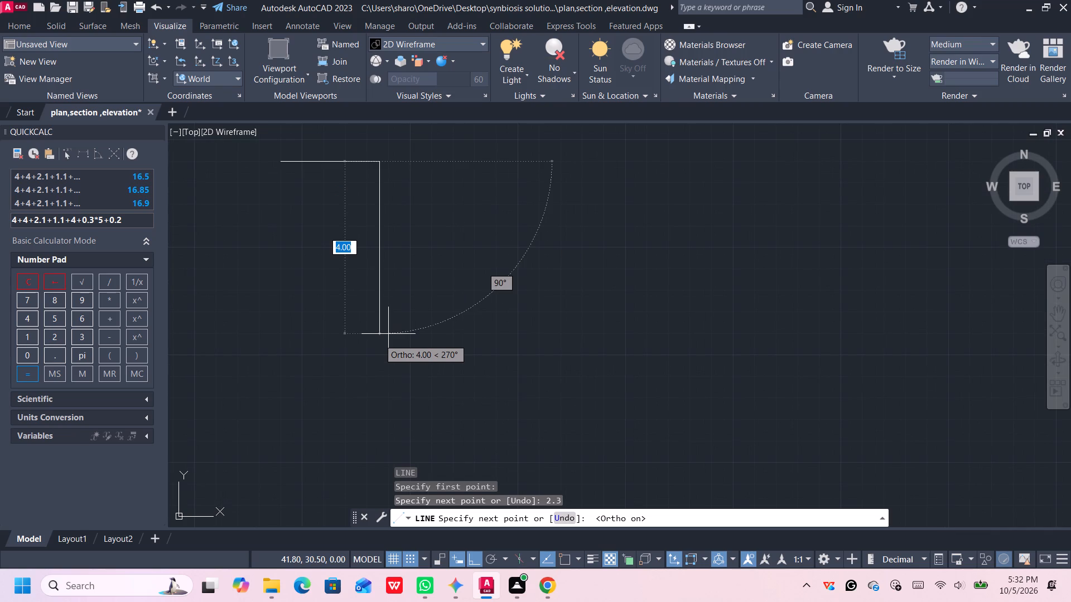
left_click(378, 339)
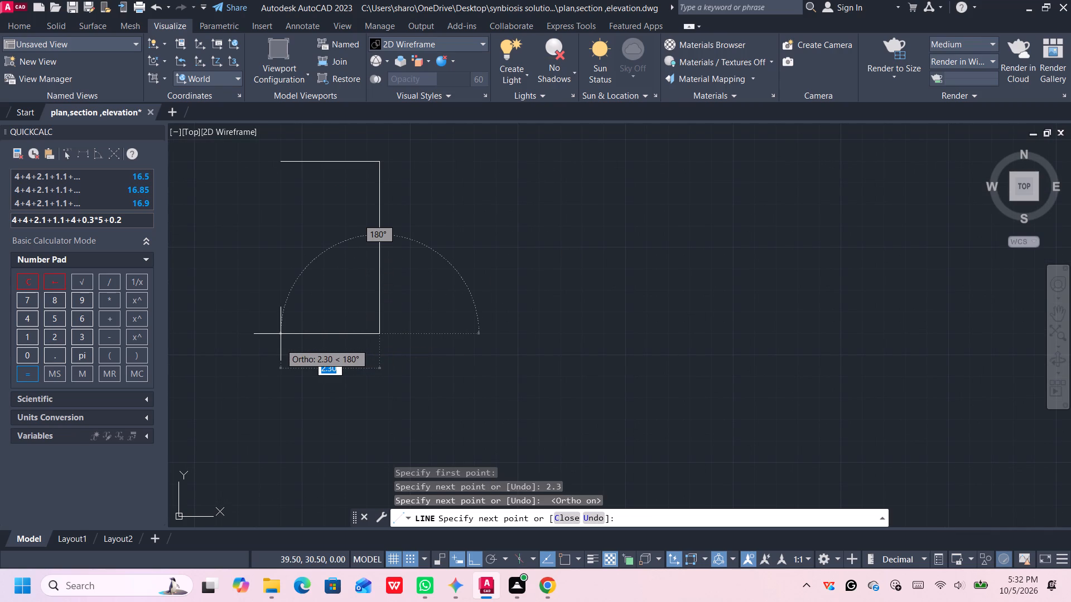
left_click(280, 344)
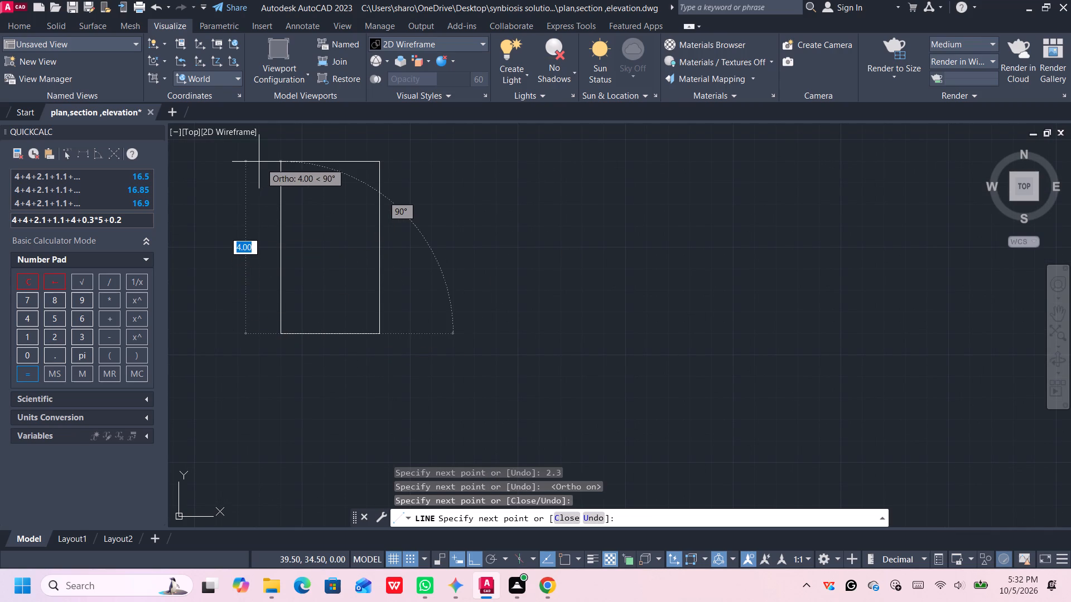
left_click(280, 156)
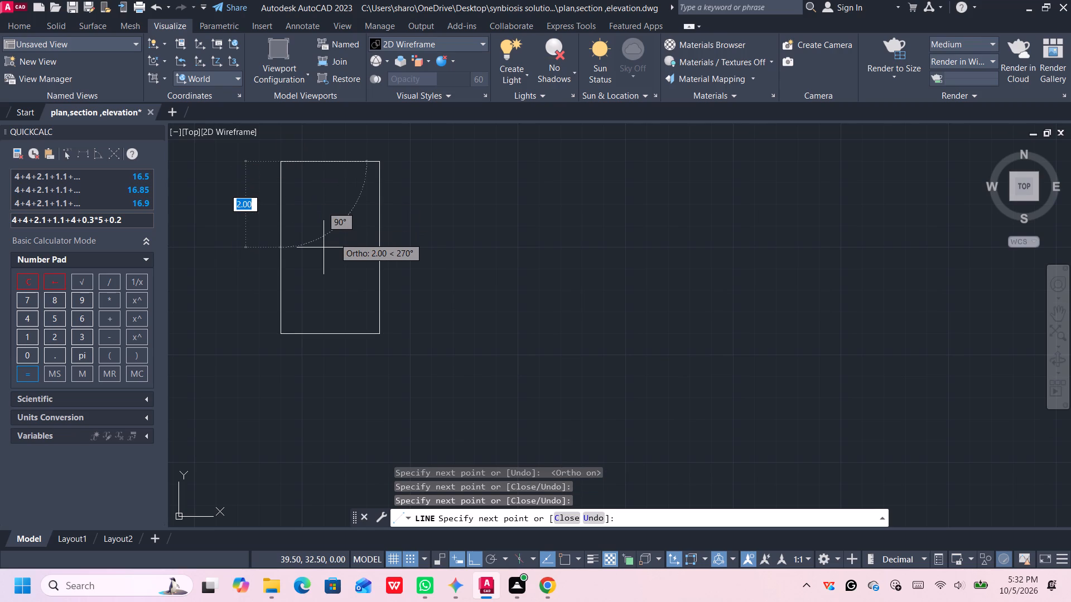
key("Escape")
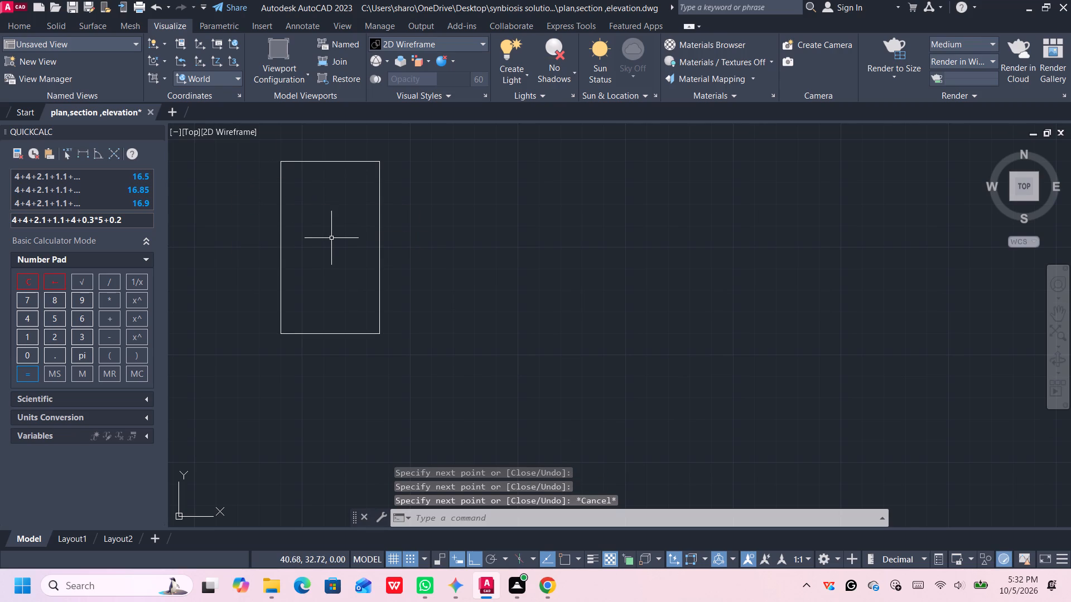
Switch the workspace from 3D Modeling to Drafting & Annotation.
scroll(331, 240, "down", 2)
middle_click_drag(327, 242, 363, 276)
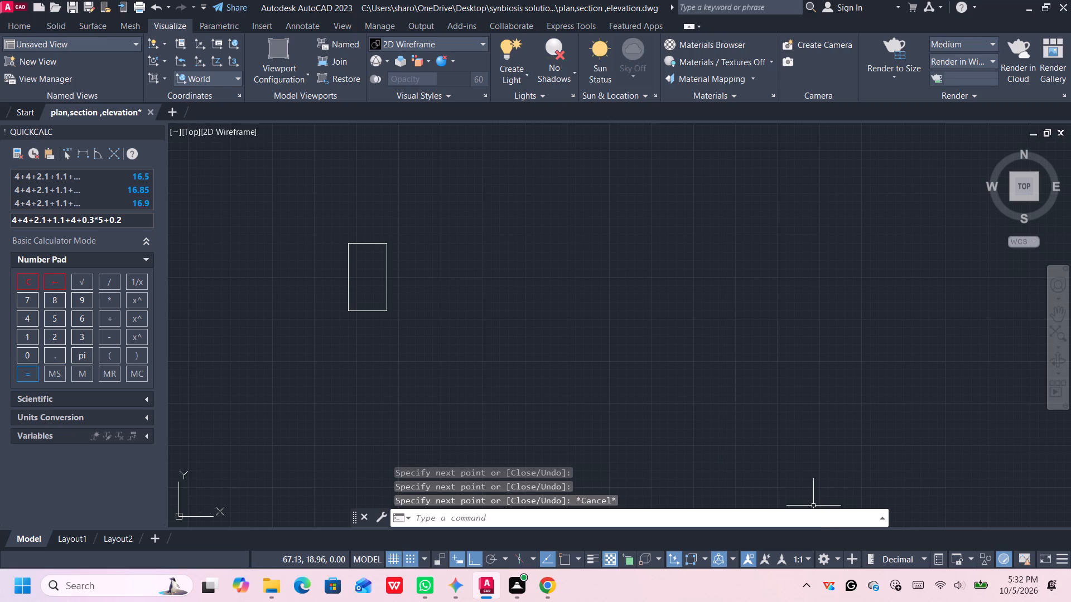
left_click(831, 557)
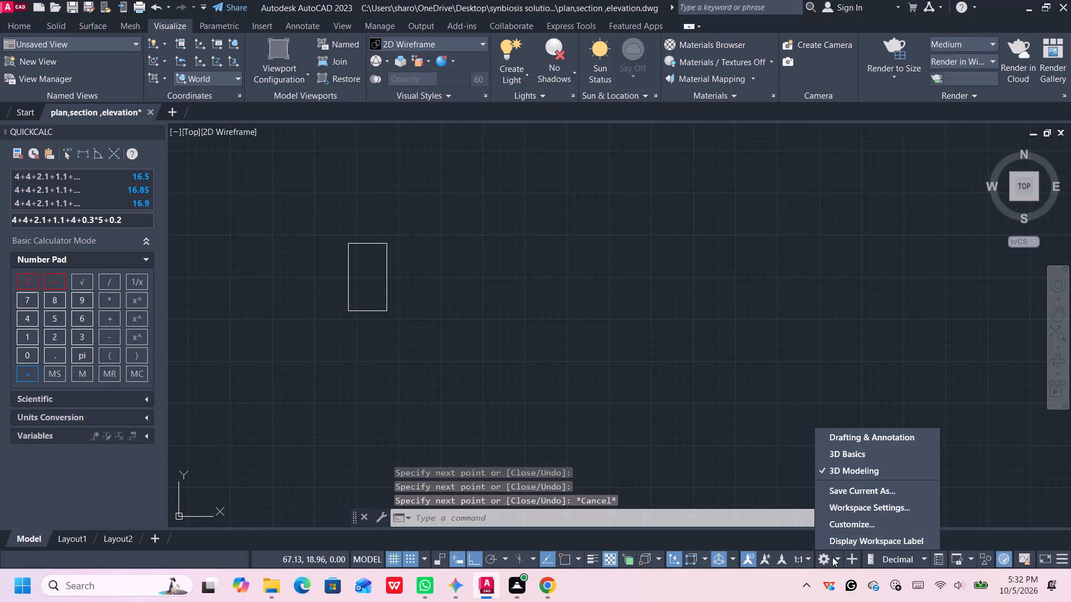
left_click(852, 438)
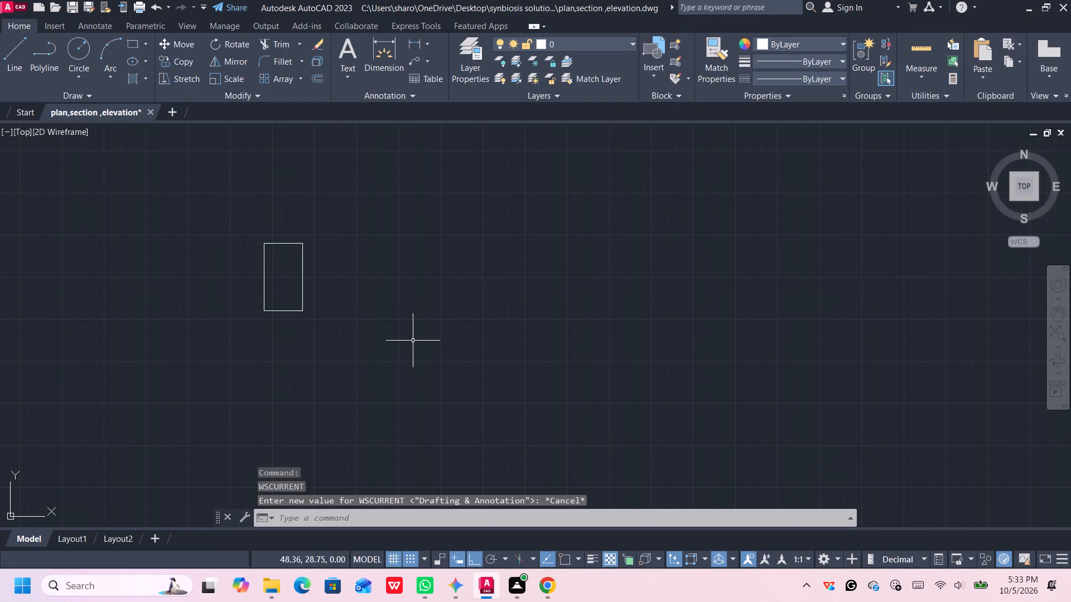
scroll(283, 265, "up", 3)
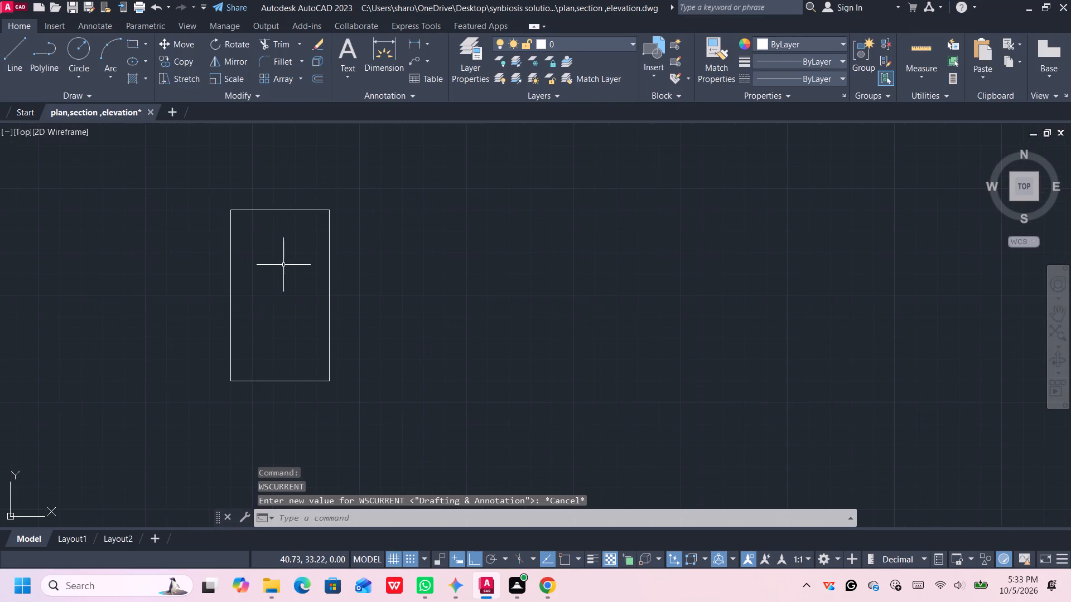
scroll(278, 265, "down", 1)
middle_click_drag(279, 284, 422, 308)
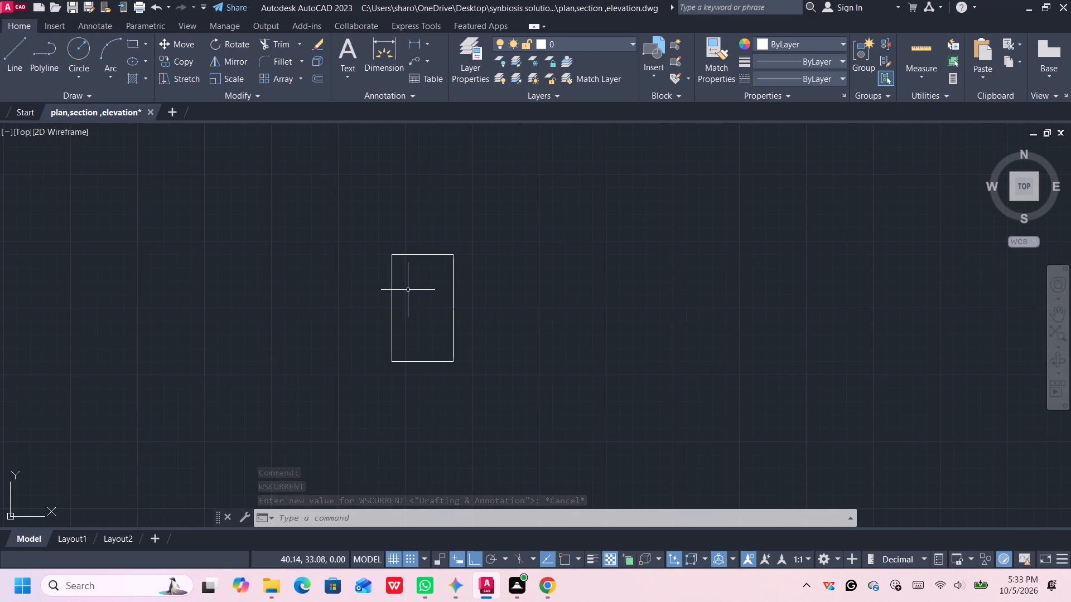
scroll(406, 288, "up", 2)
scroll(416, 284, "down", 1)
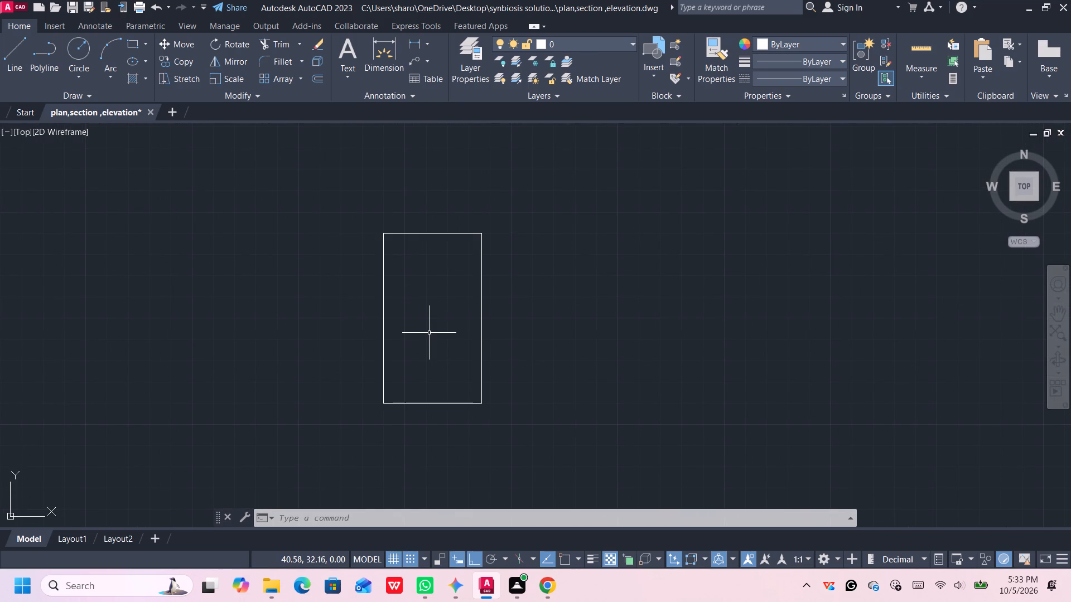
Turn object snap on and grid snap off, and offset the rectangle's right side 0.3 m outward.
middle_click_drag(427, 333, 398, 302)
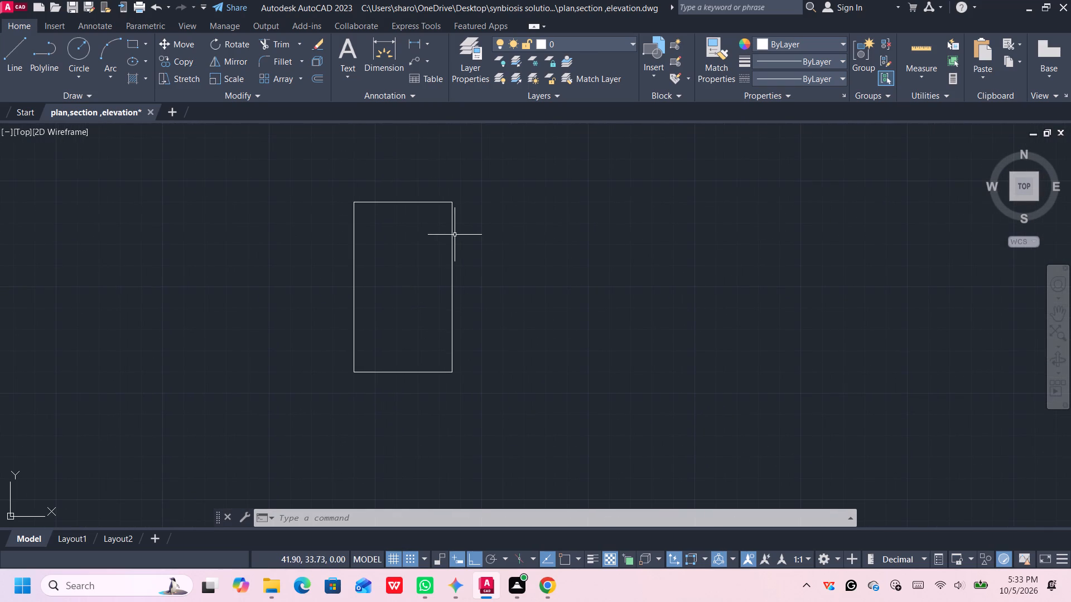
left_click(452, 236)
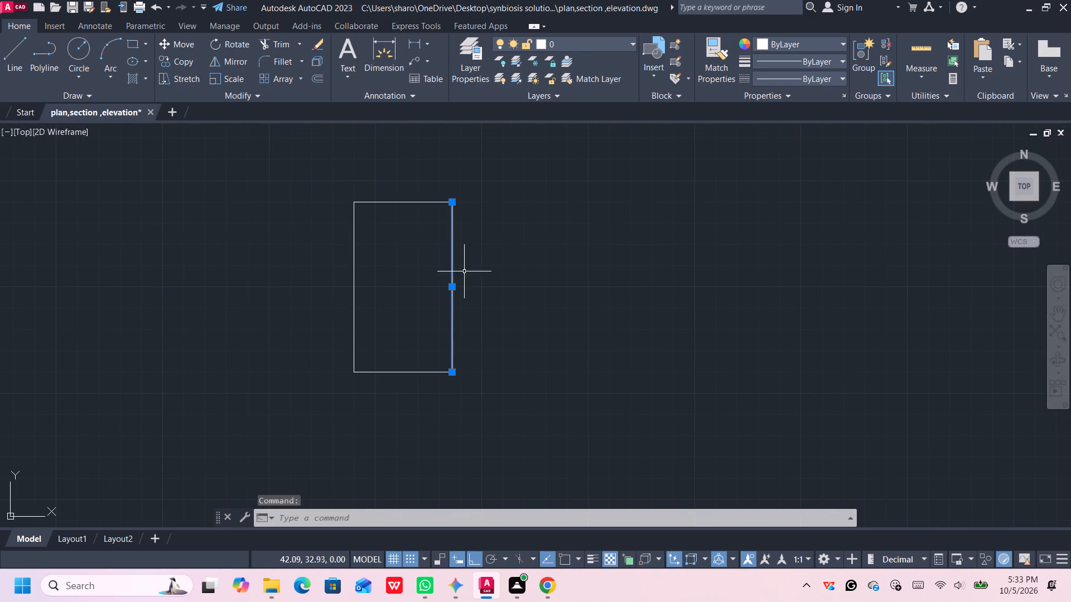
key("o")
key("Return")
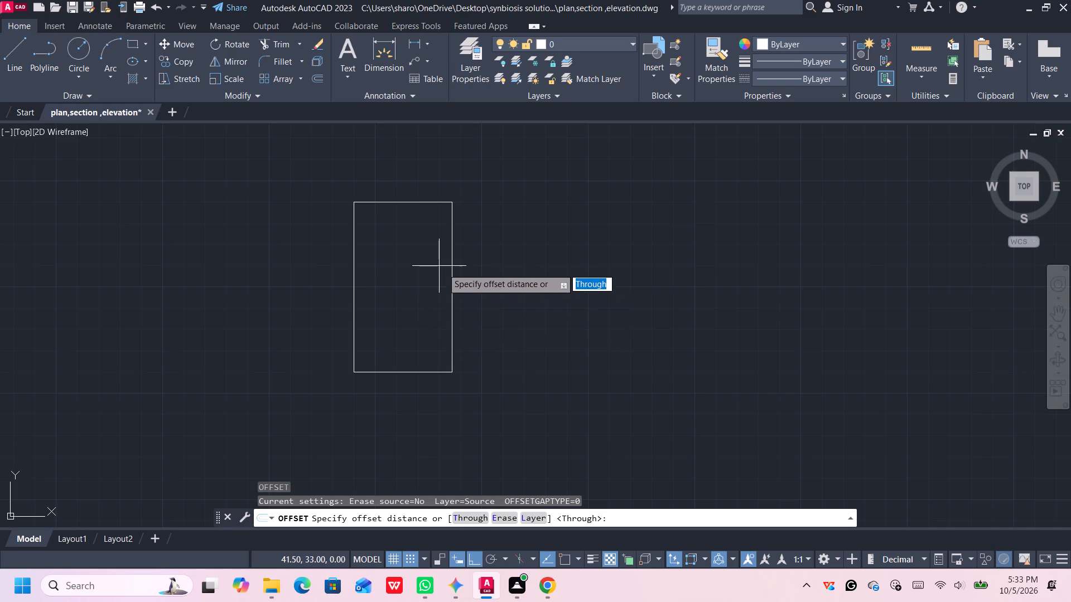
left_click(565, 557)
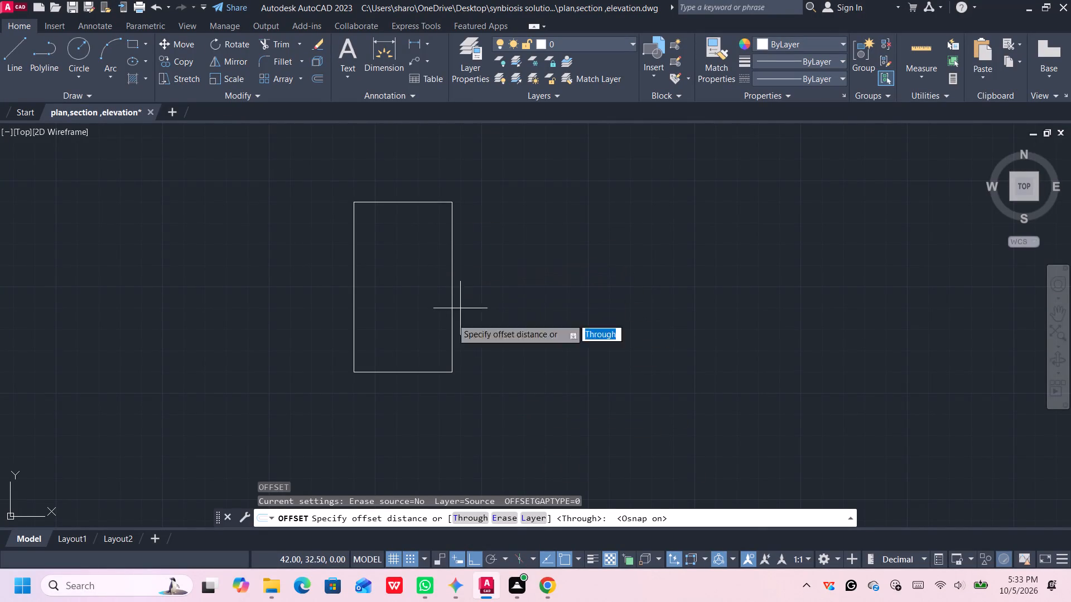
left_click(407, 556)
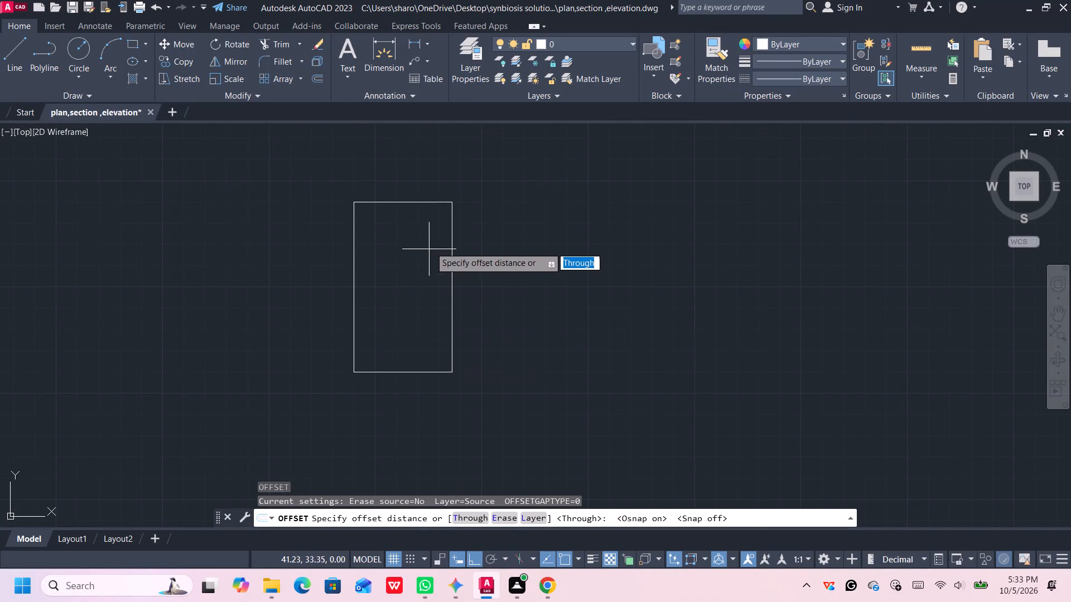
left_click(450, 204)
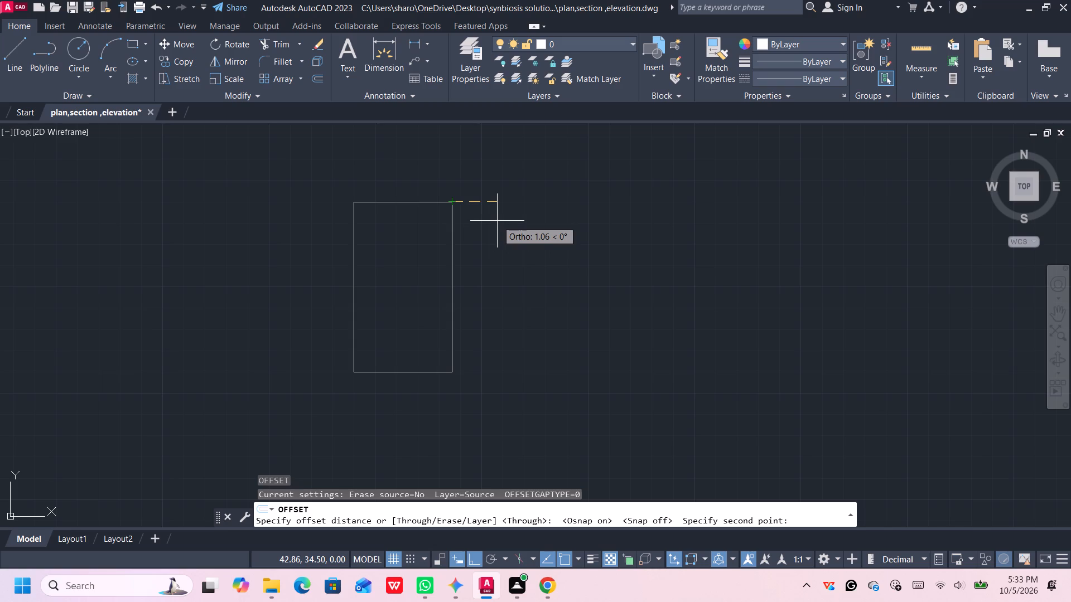
type("0.3")
key("Return")
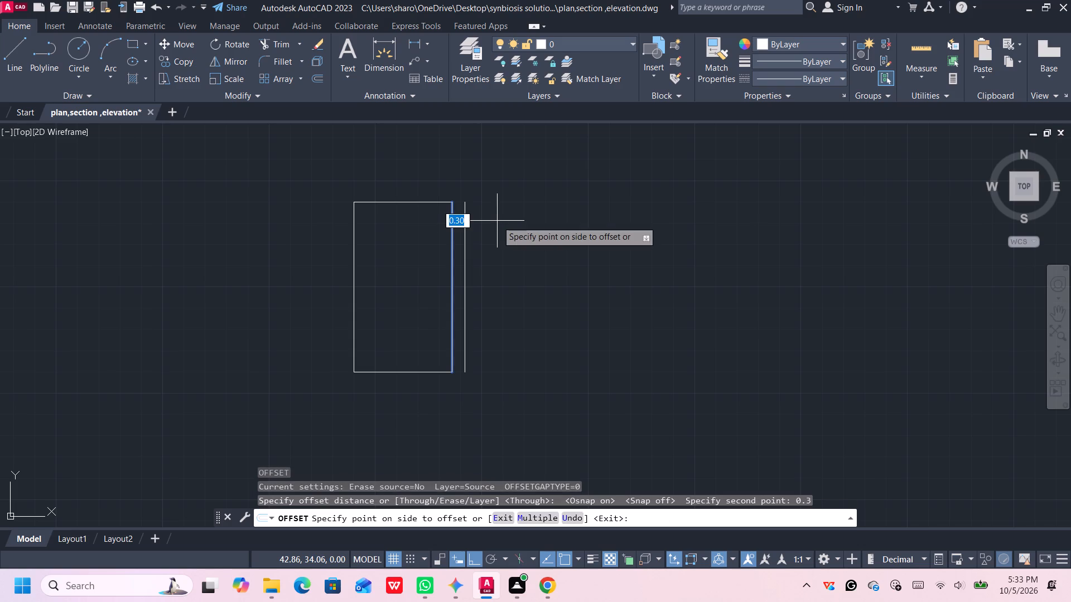
left_click(494, 218)
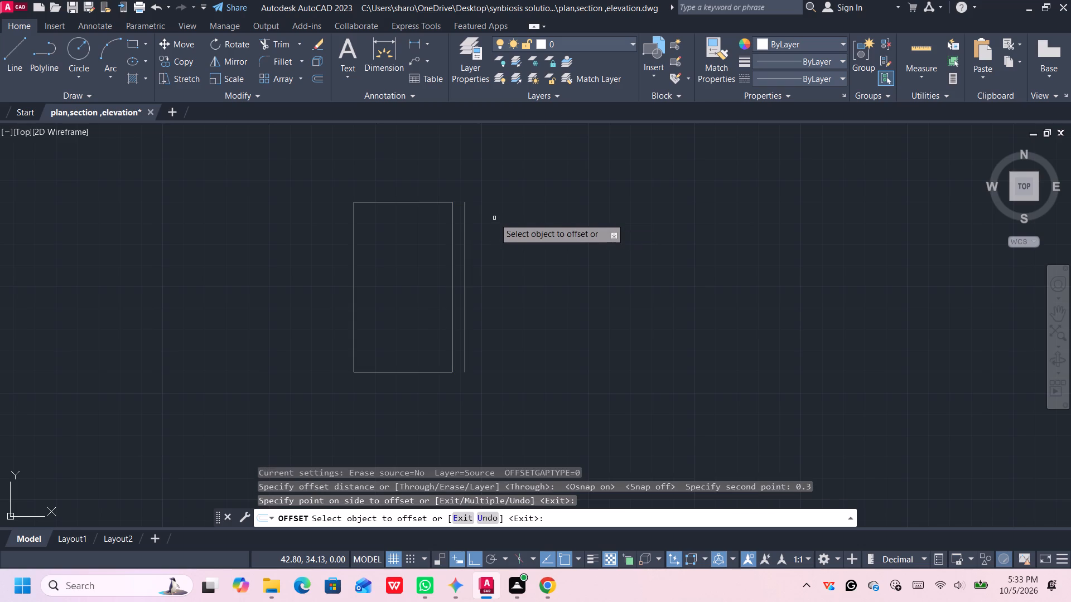
Offset the new wall line 3 m to the right, and offset that copy a further 0.3 m right.
left_click(465, 262)
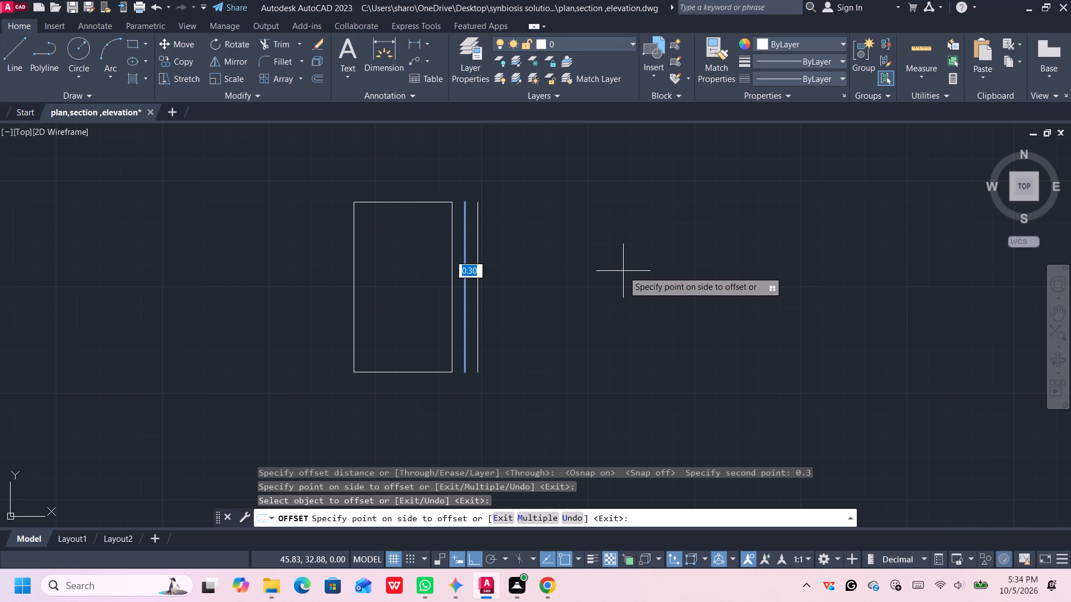
key("3")
key("Return")
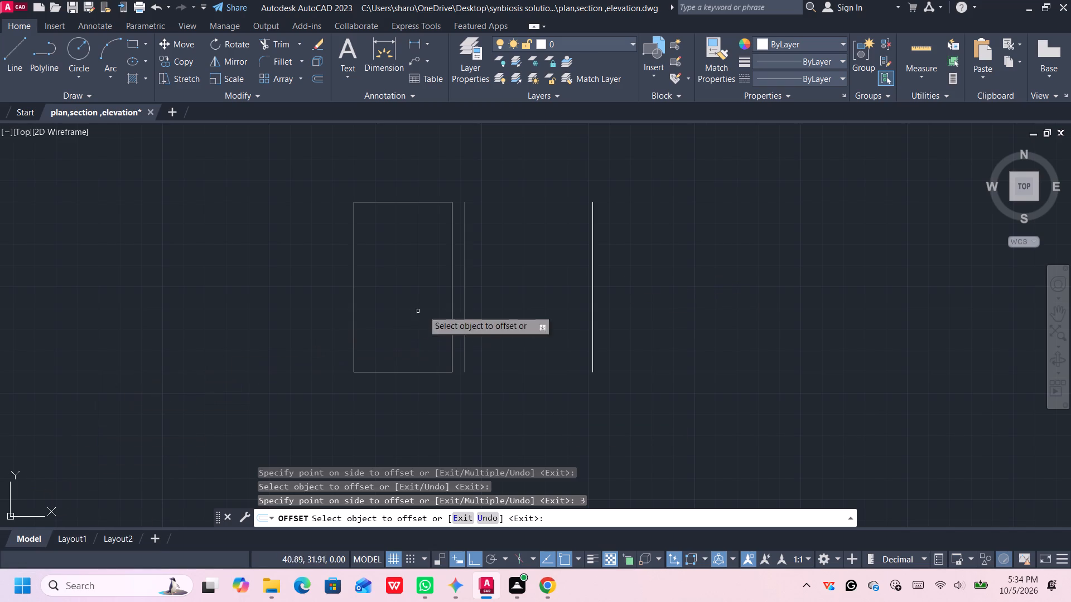
left_click(592, 279)
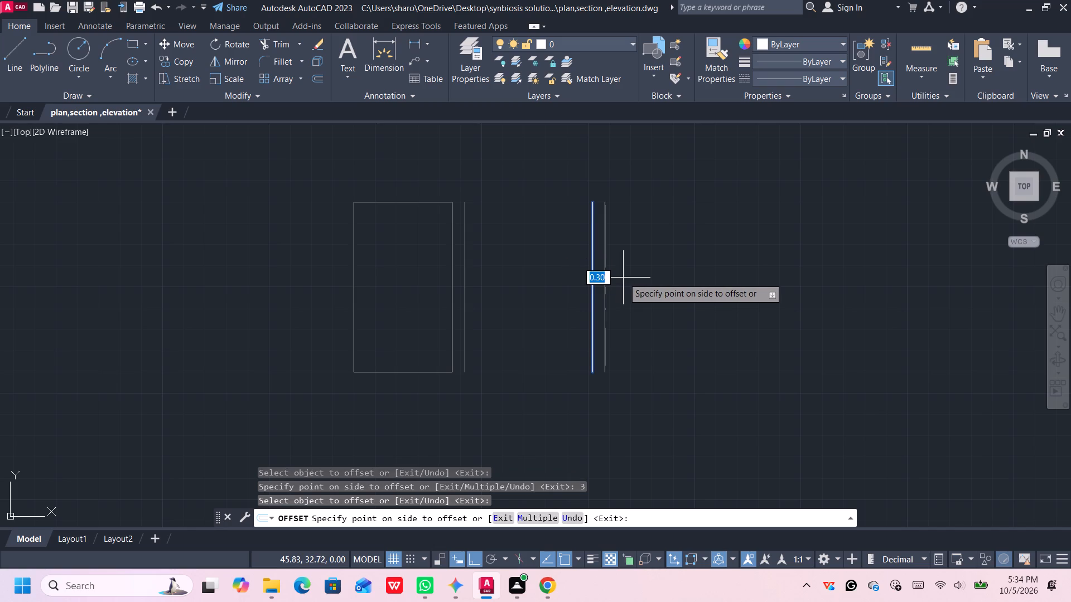
left_click(623, 278)
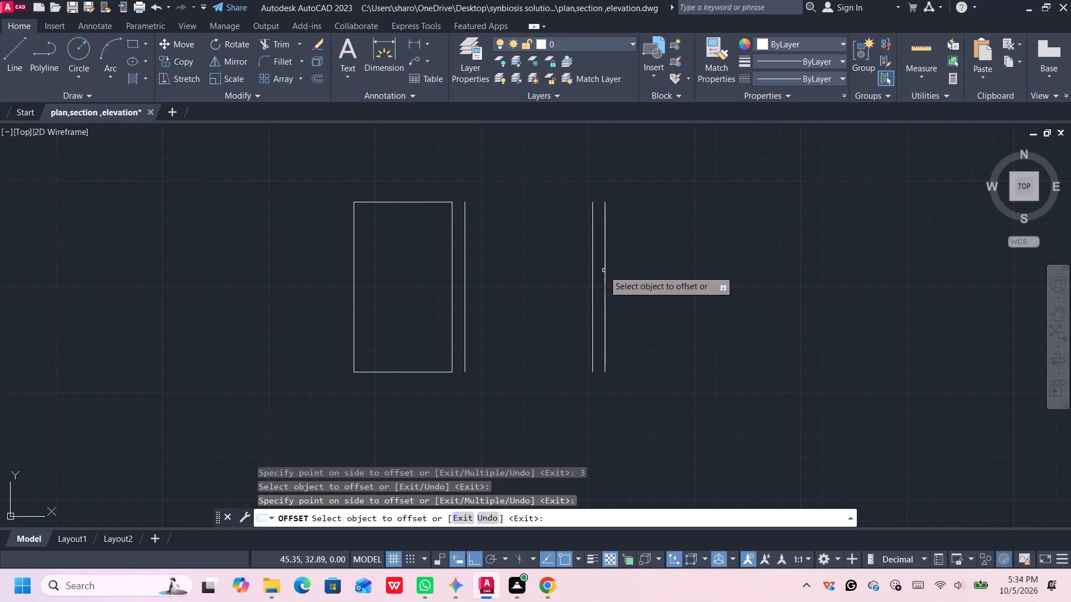
Offset the rightmost vertical line 1.2 m to the right.
left_click(605, 271)
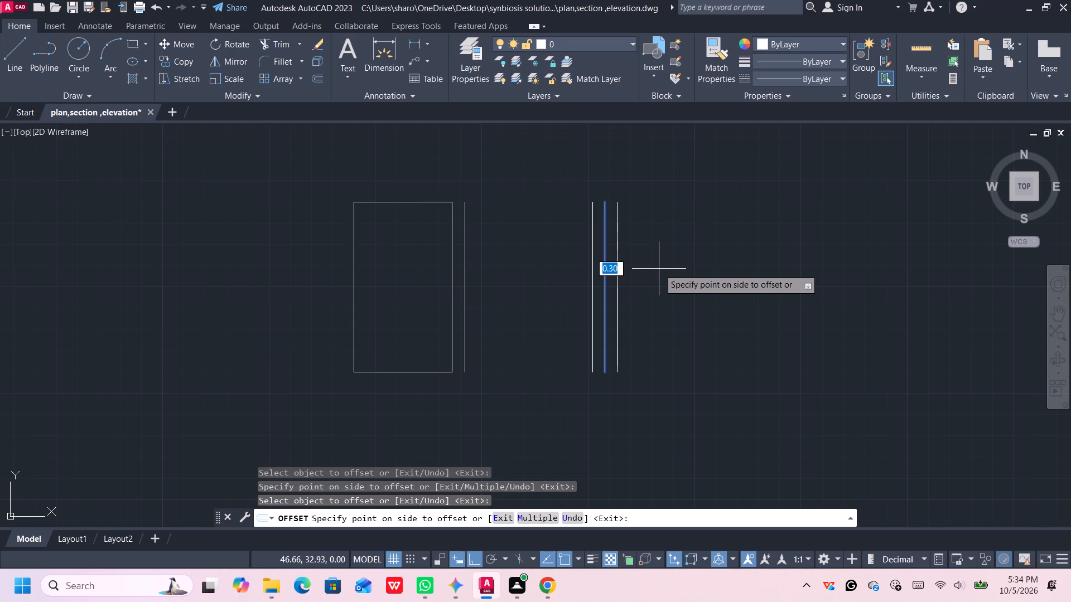
key("1")
type(".2")
key("space")
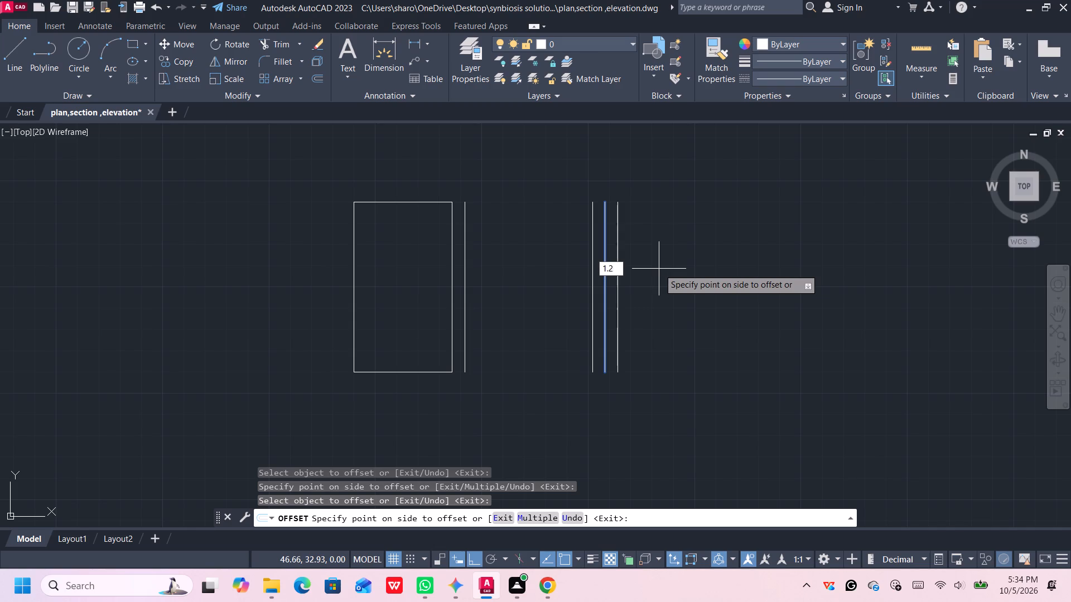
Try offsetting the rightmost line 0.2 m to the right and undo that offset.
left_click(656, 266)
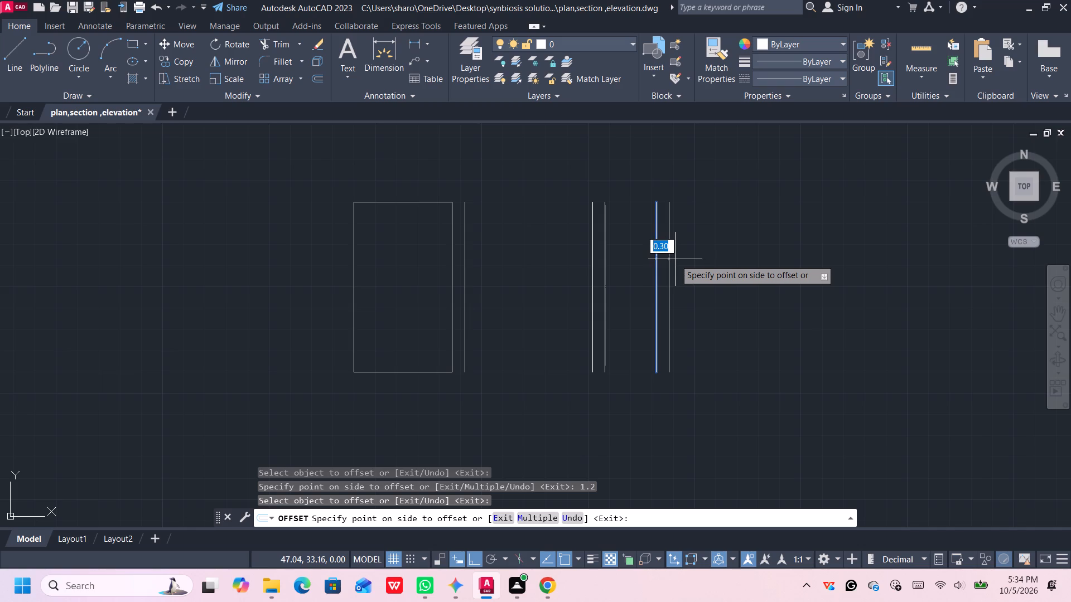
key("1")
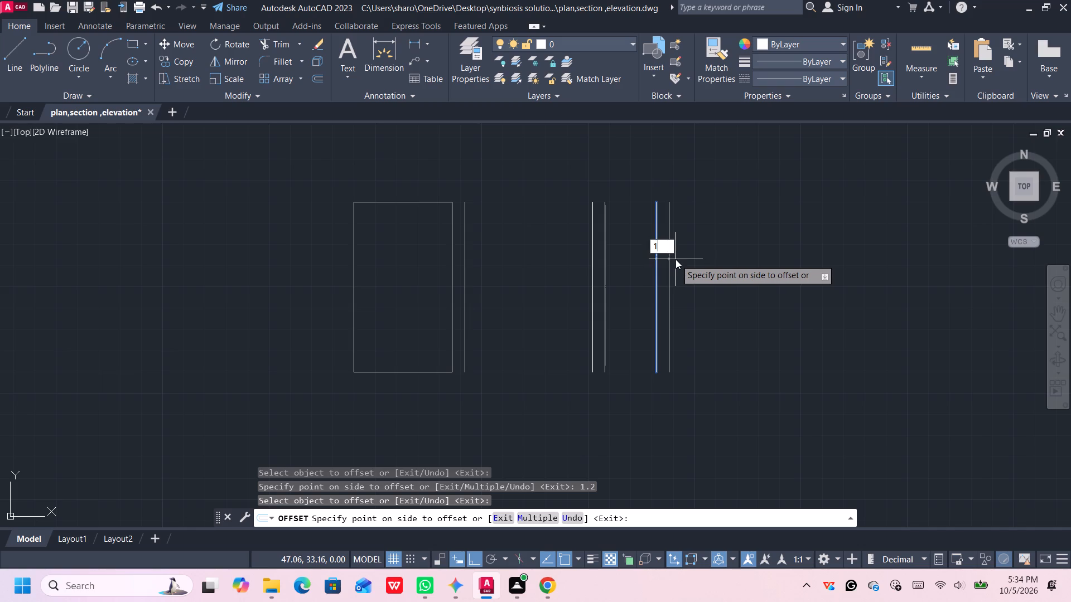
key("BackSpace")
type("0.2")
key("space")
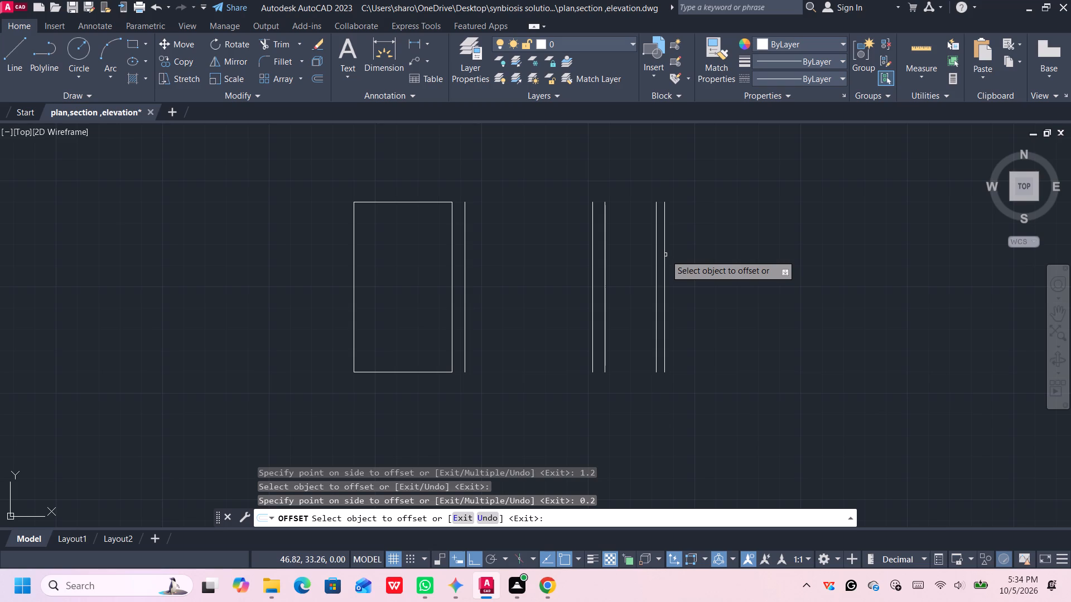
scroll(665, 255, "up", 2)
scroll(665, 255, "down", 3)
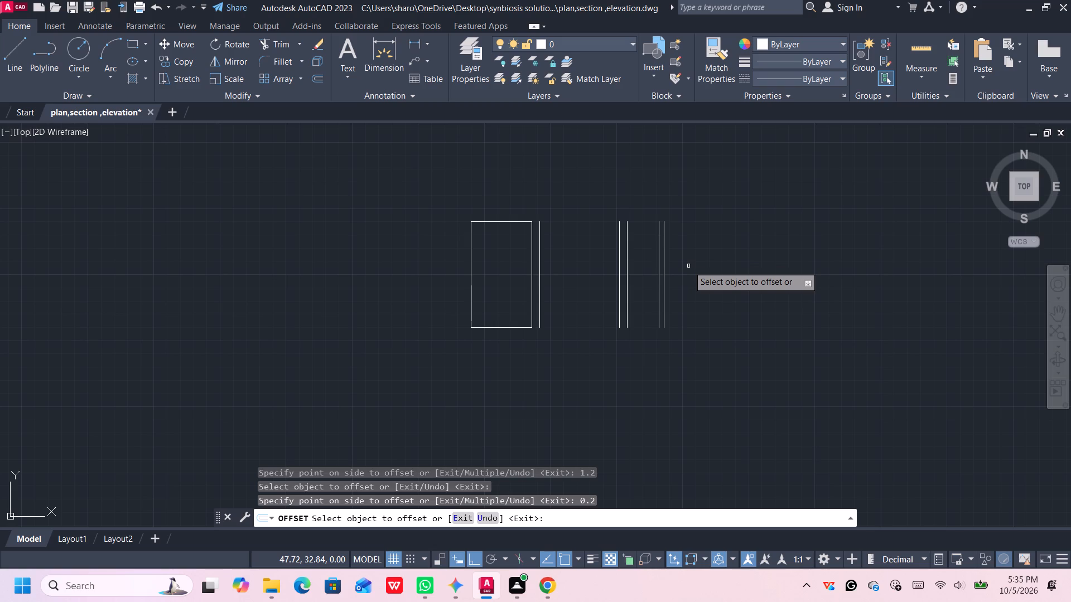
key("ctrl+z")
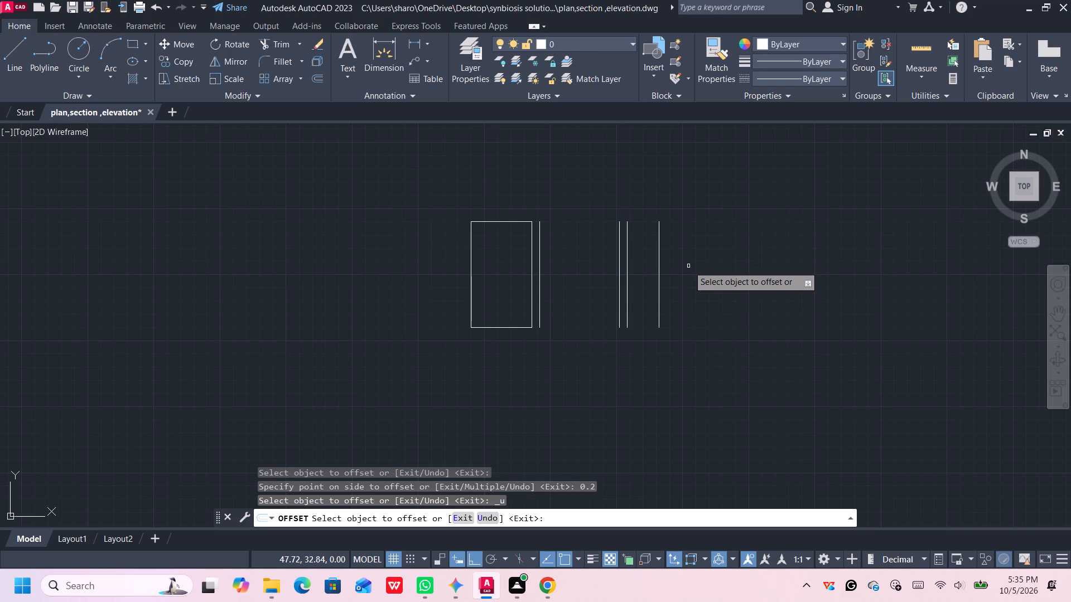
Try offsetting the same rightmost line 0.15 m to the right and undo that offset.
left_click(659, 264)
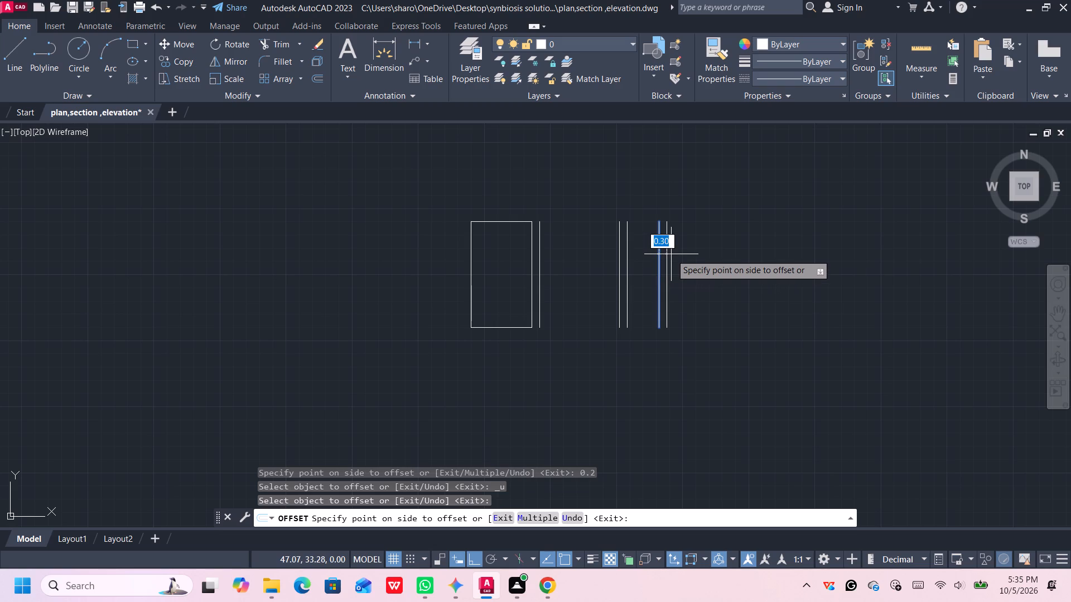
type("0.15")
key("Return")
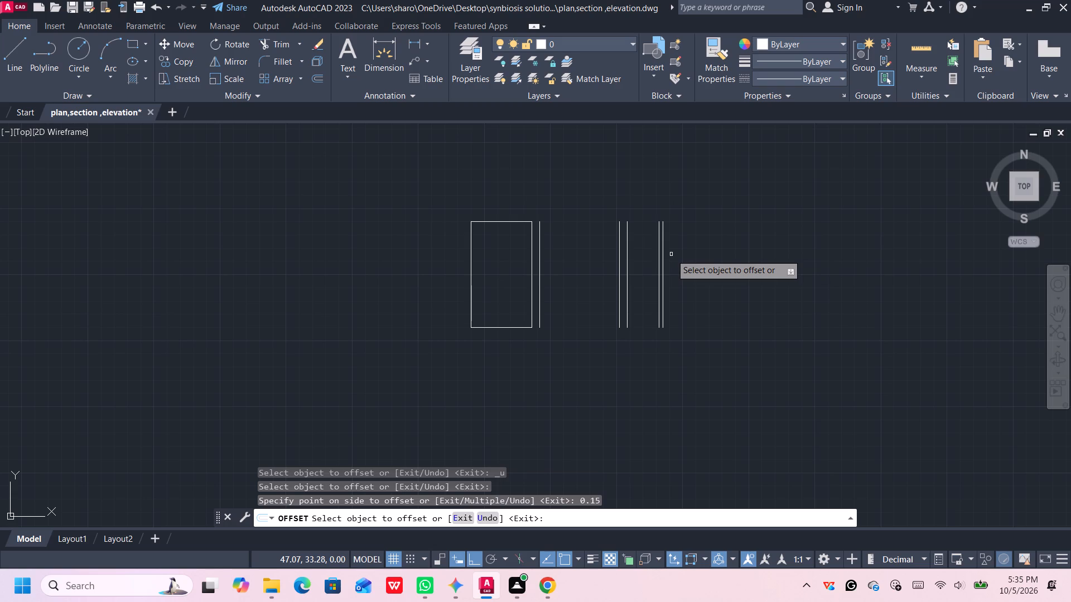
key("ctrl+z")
Offset the rightmost vertical line 0.2 m to the right.
left_click(659, 248)
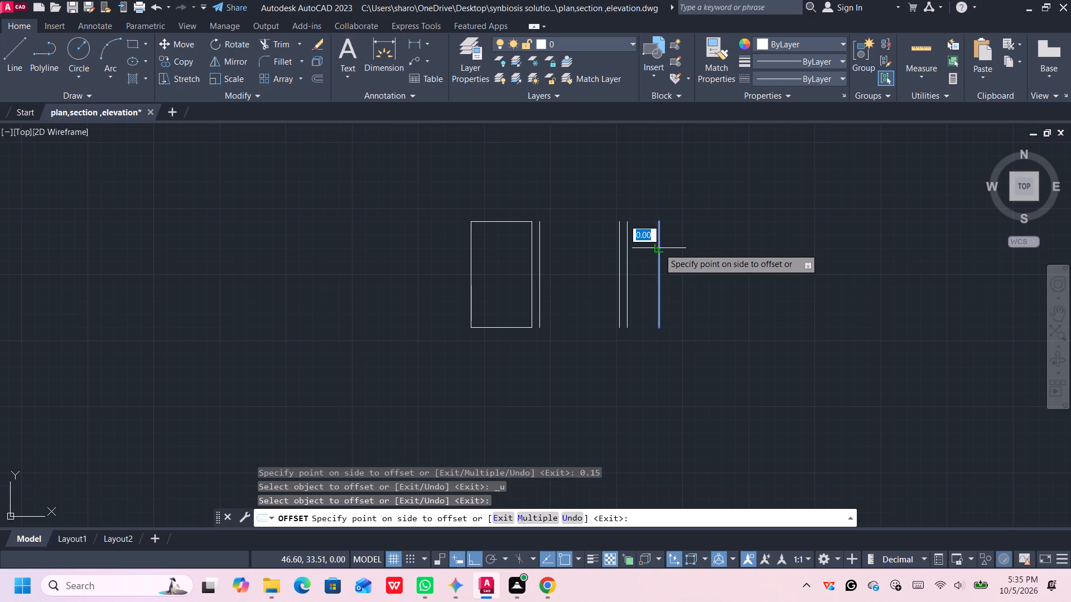
type("0.2")
key("Return")
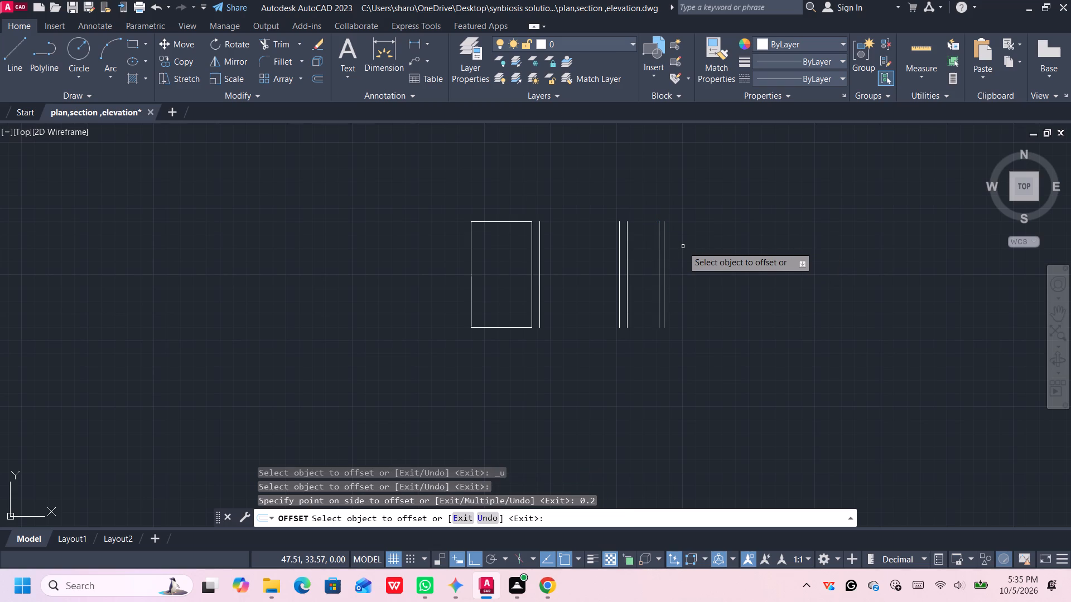
Offset the rightmost line 1.1 m to the right, and offset that copy a further 0.3 m right.
middle_click_drag(696, 258, 474, 266)
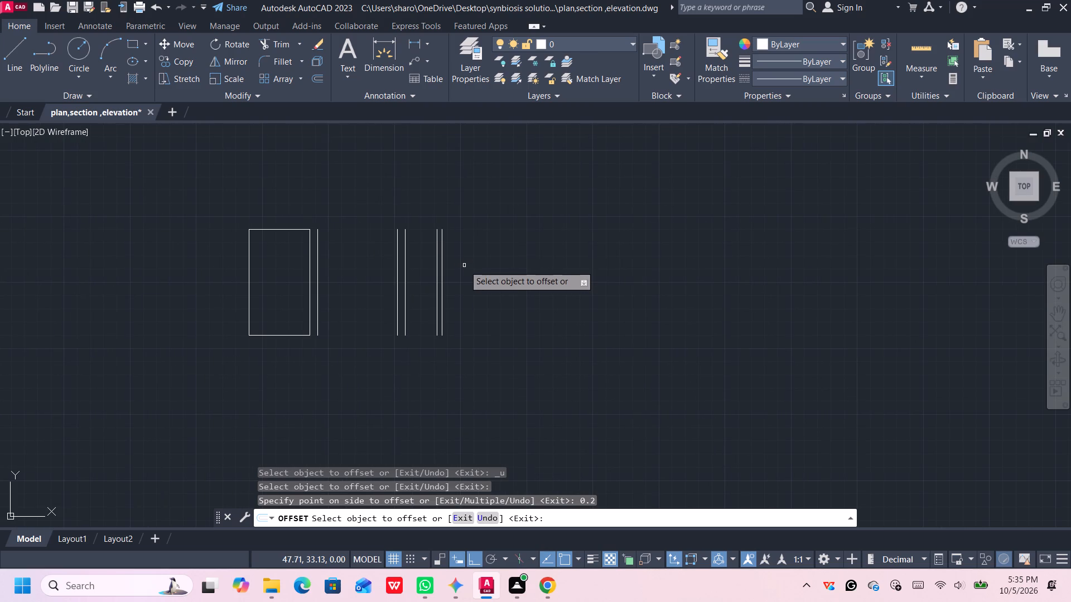
scroll(446, 272, "up", 2)
scroll(442, 273, "down", 1)
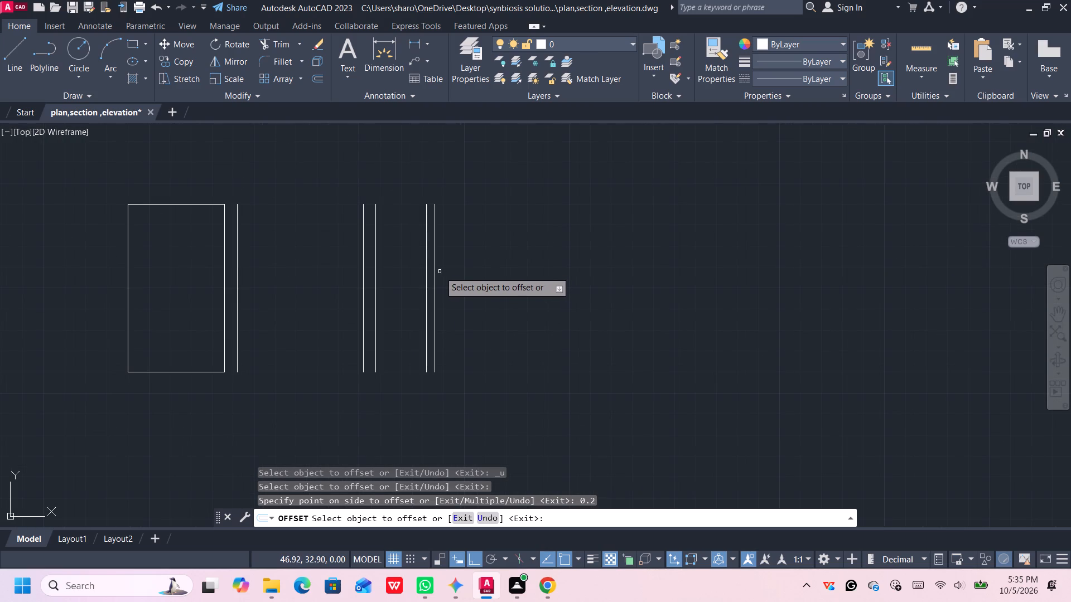
left_click(435, 270)
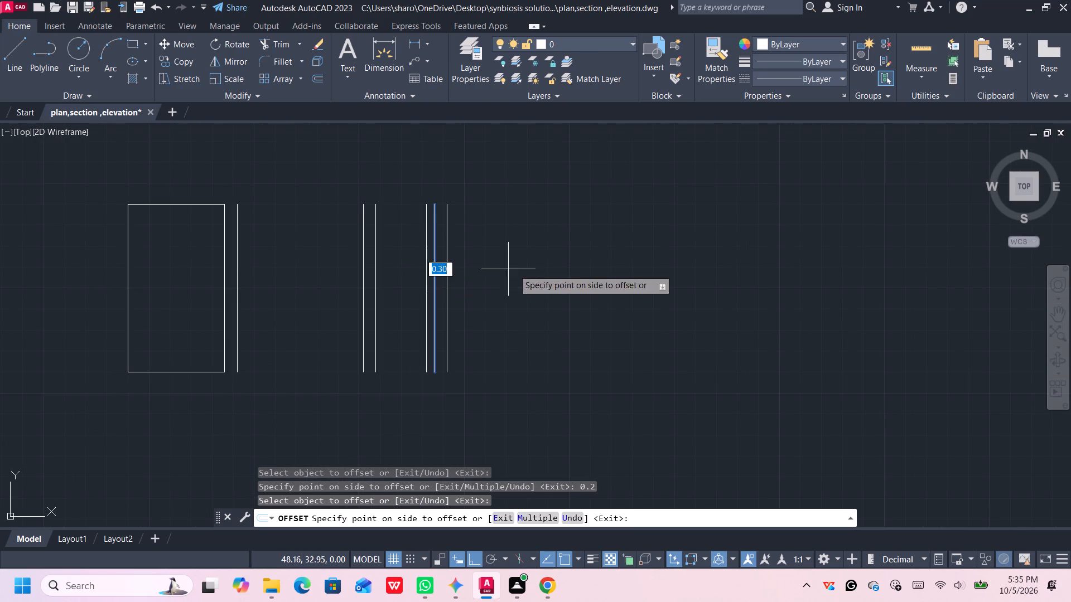
key("1")
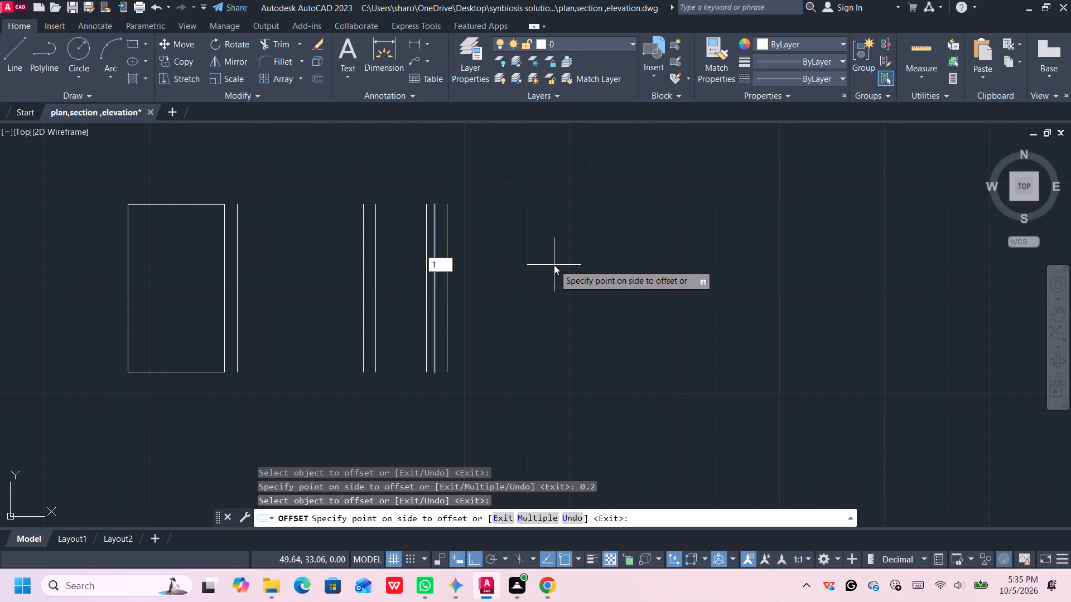
key("period")
key("1")
key("Return")
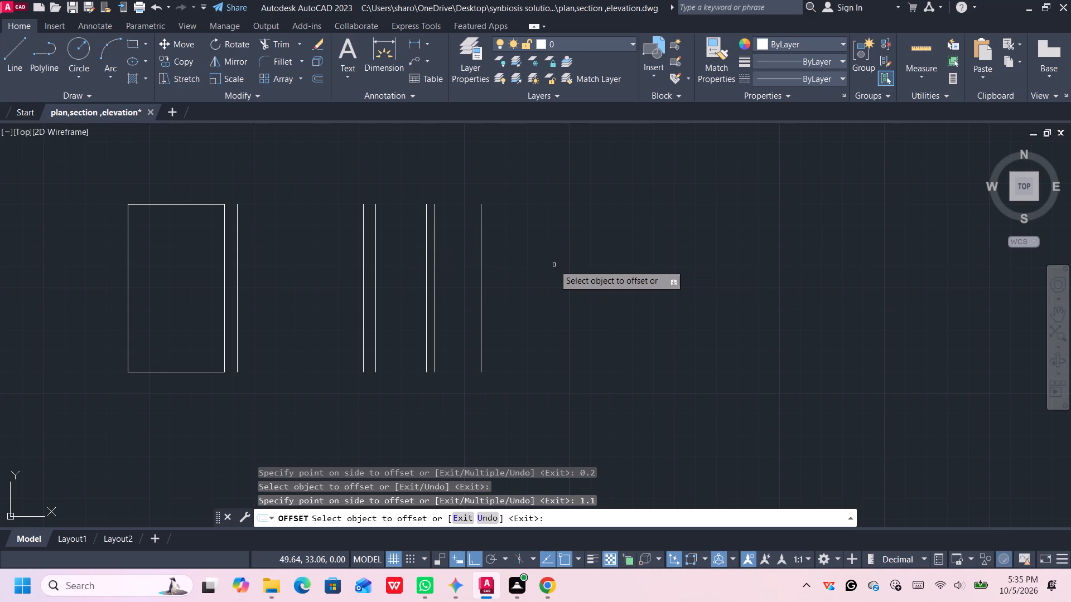
left_click(481, 262)
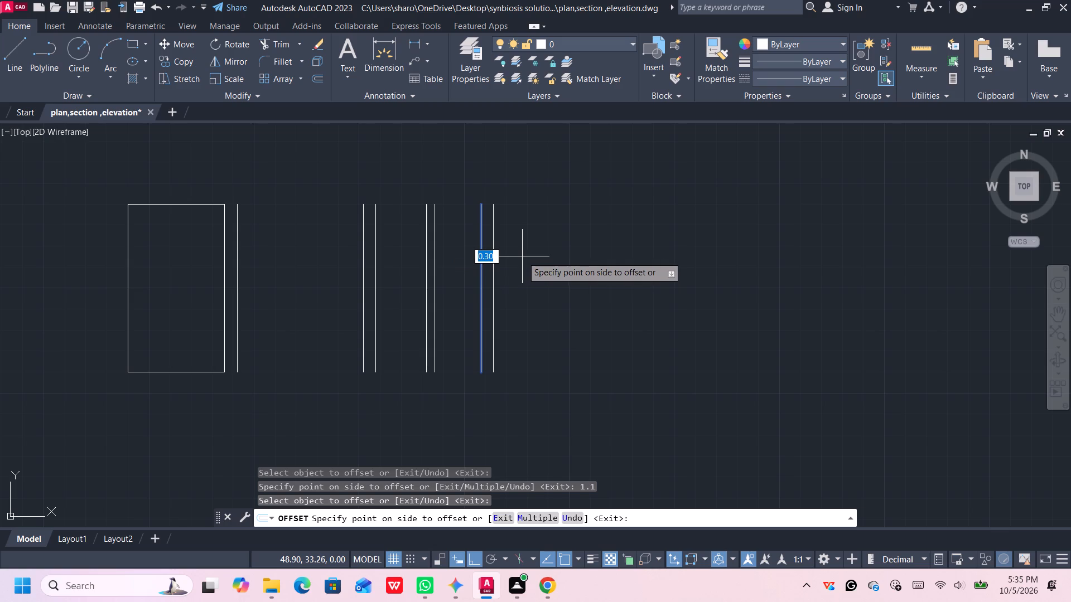
left_click(522, 257)
Offset the rightmost line 3 m to the right, and offset that copy a further 0.3 m right.
left_click(494, 256)
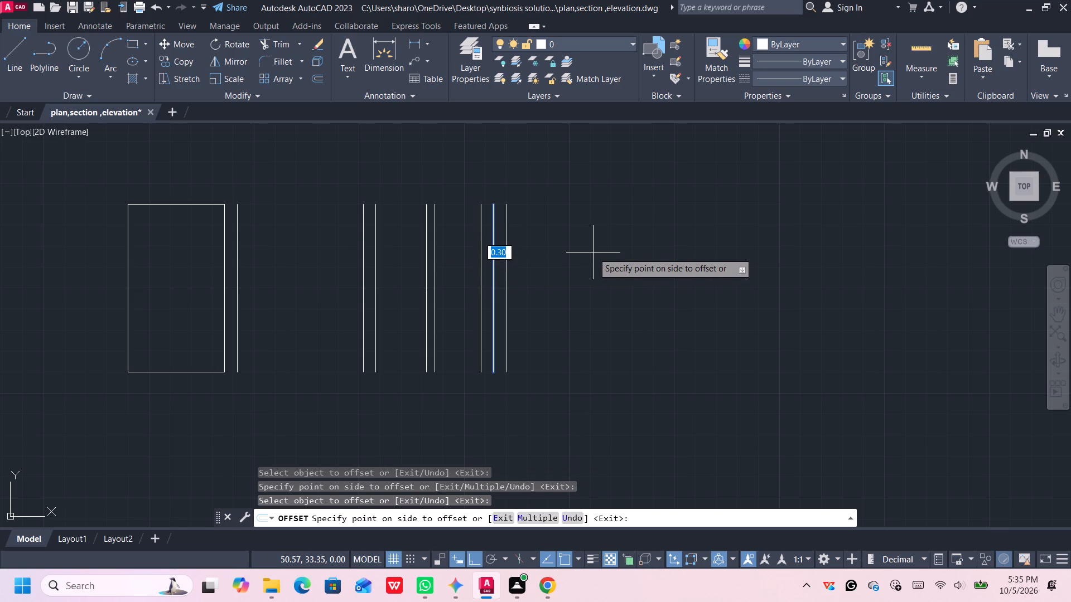
key("3")
key("Return")
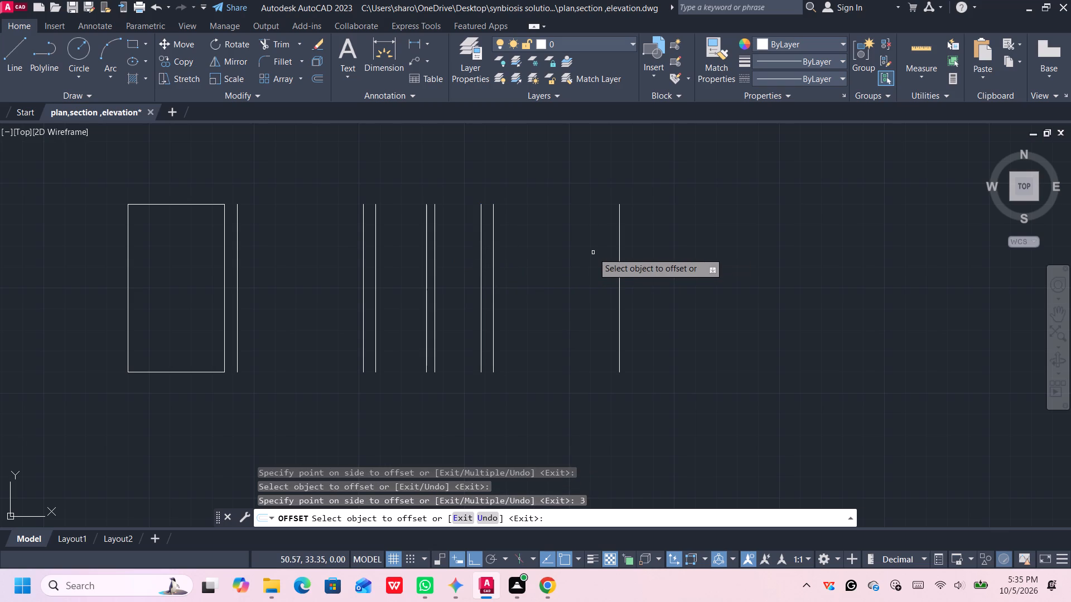
left_click(620, 275)
left_click(653, 275)
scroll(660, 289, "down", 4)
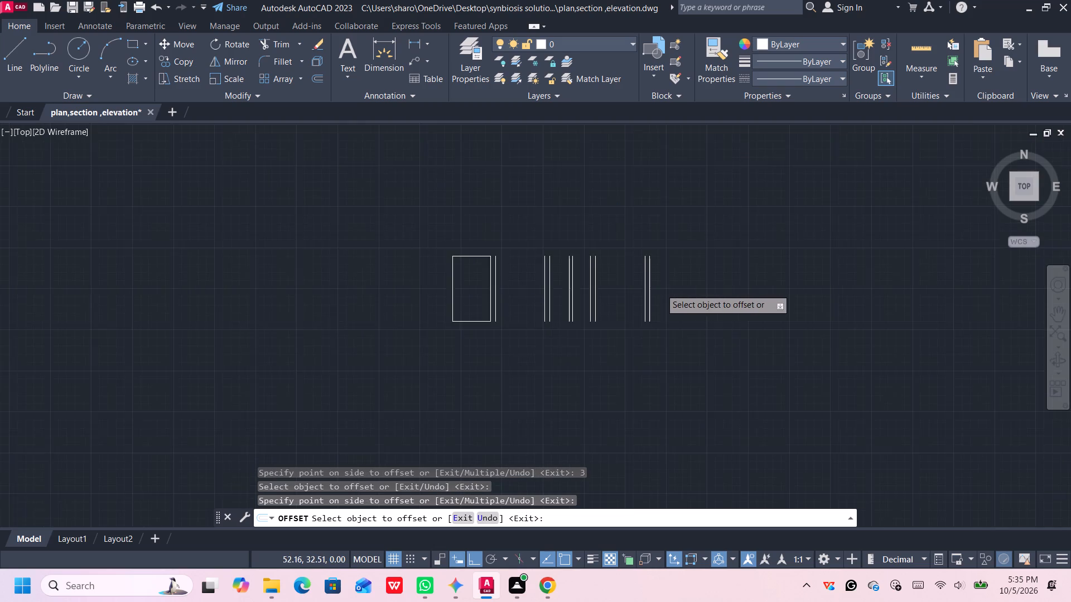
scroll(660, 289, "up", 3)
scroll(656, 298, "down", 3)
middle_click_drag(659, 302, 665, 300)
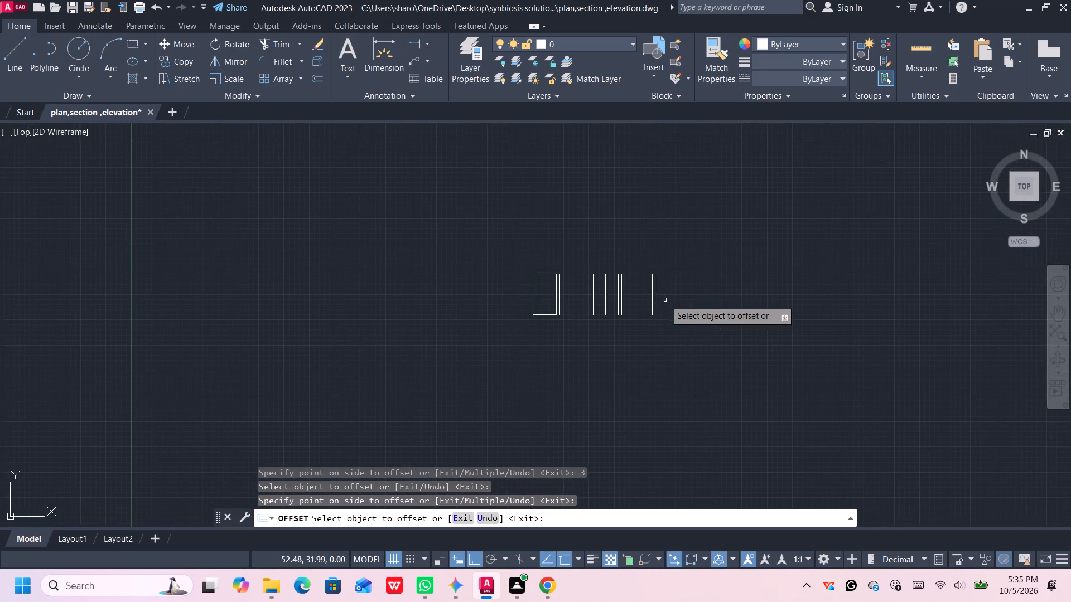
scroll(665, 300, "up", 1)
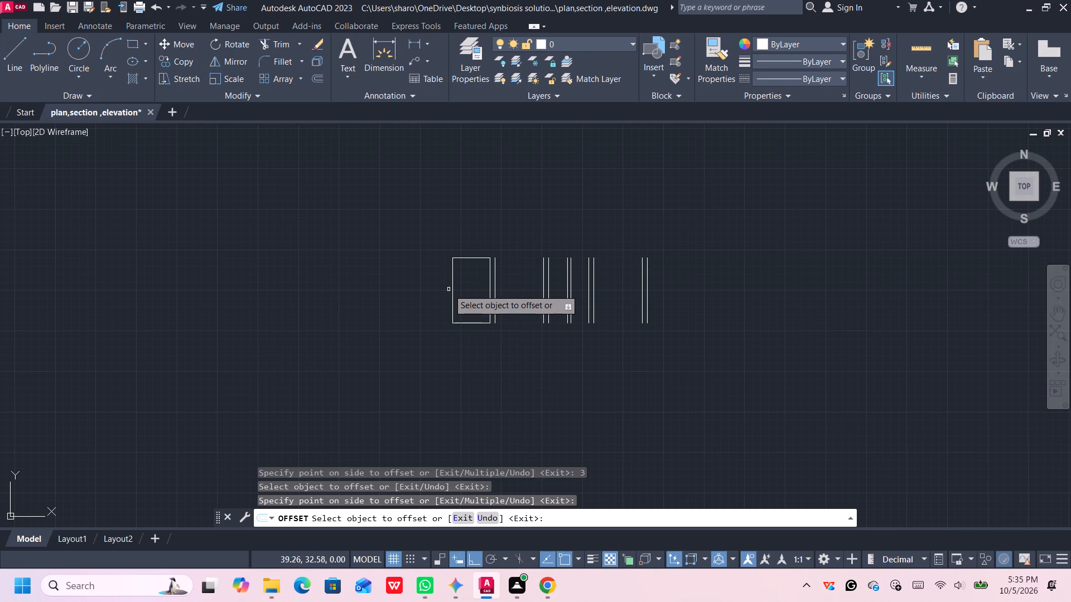
Offset the rectangle's left edge 0.3 m to the left, and offset that copy a further 0.1 m left.
left_click(451, 288)
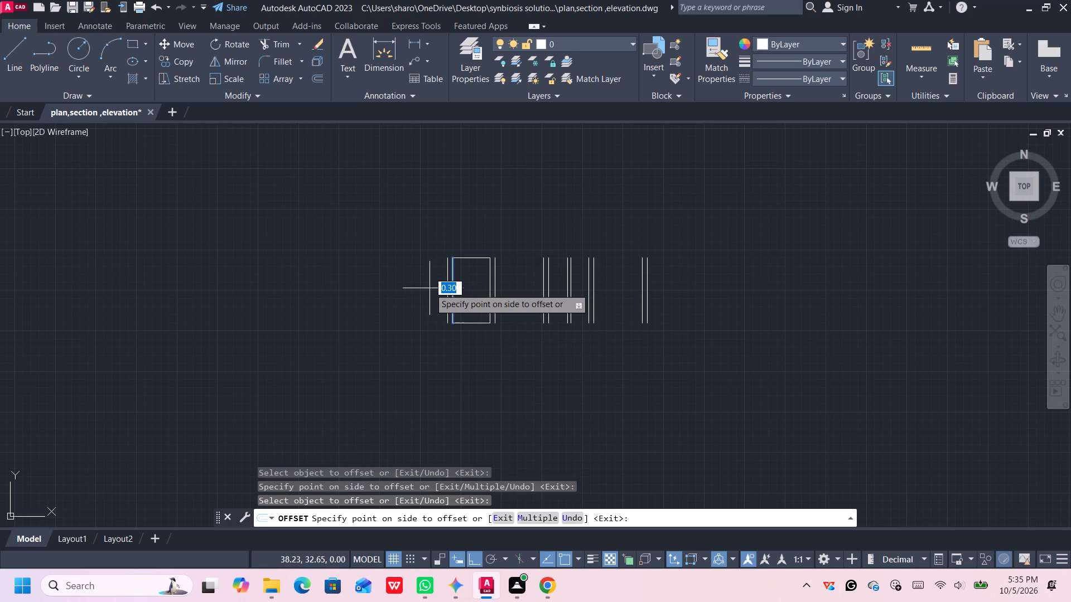
left_click(428, 290)
scroll(440, 281, "up", 4)
scroll(459, 292, "down", 1)
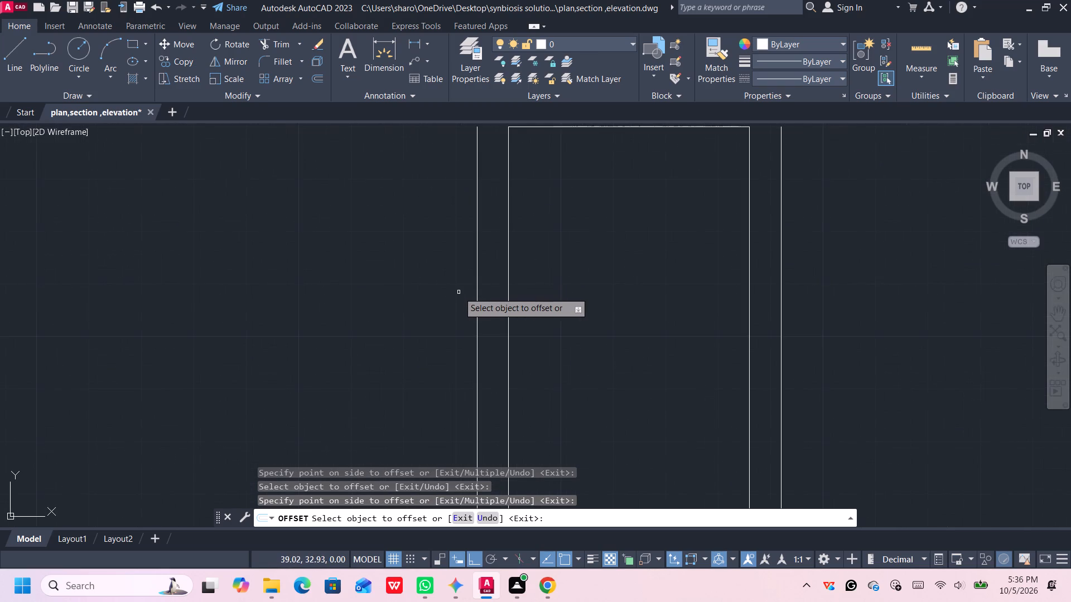
scroll(459, 292, "down", 1)
left_click(465, 296)
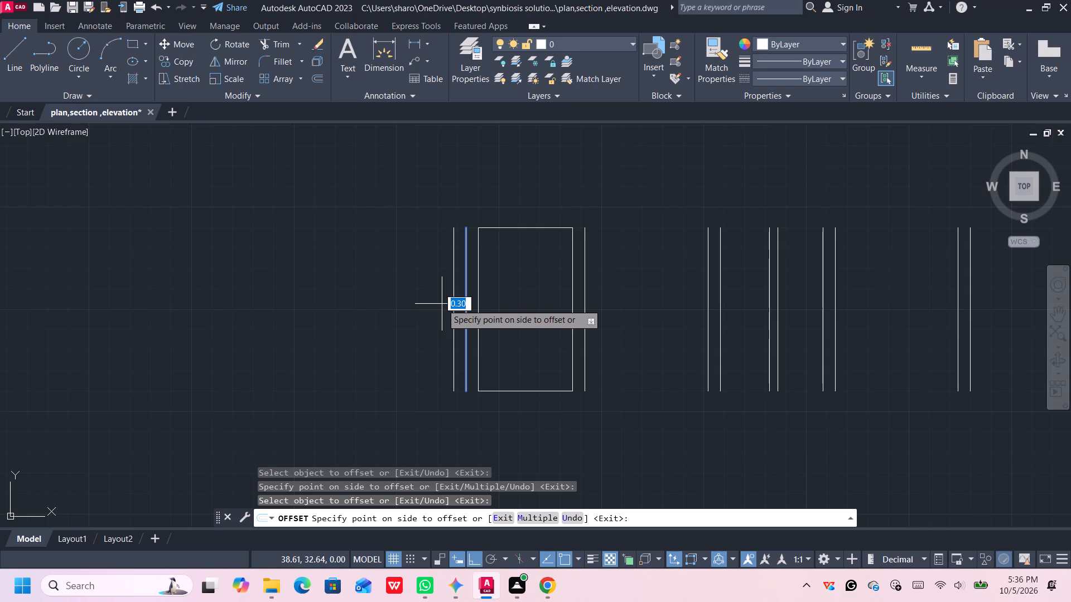
key("0")
key("period")
key("1")
key("Return")
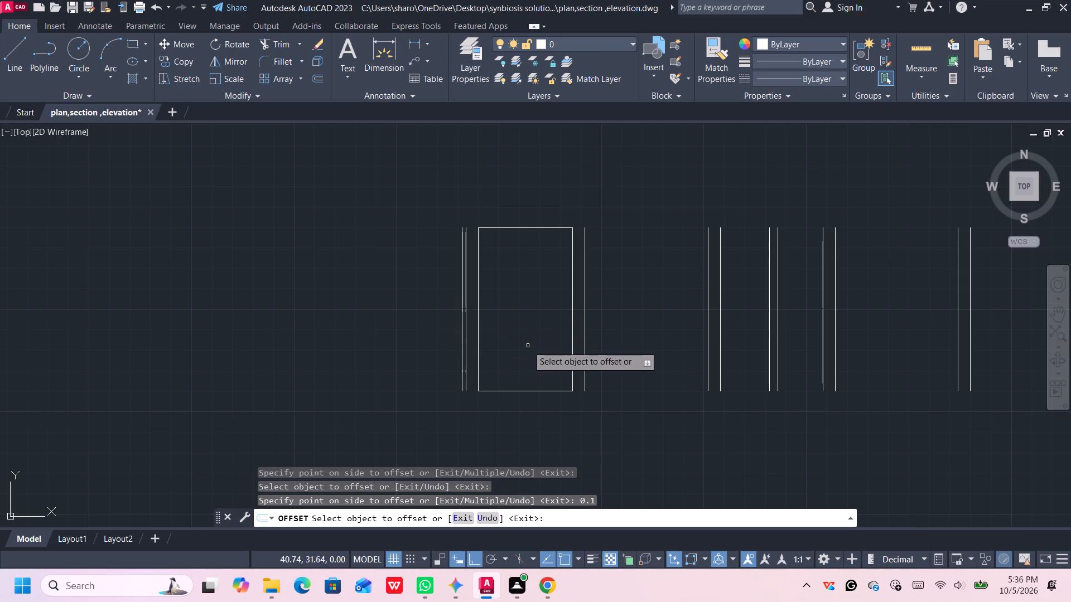
Offset the rectangle's top edge 0.3 m upward.
middle_click_drag(527, 346, 282, 304)
middle_click_drag(260, 197, 278, 261)
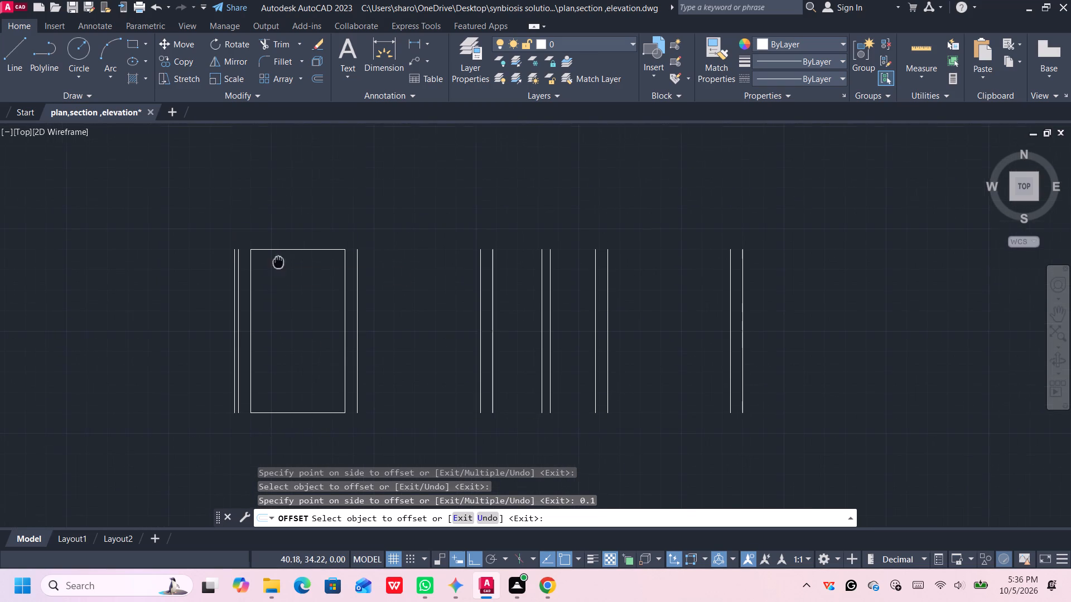
left_click(282, 250)
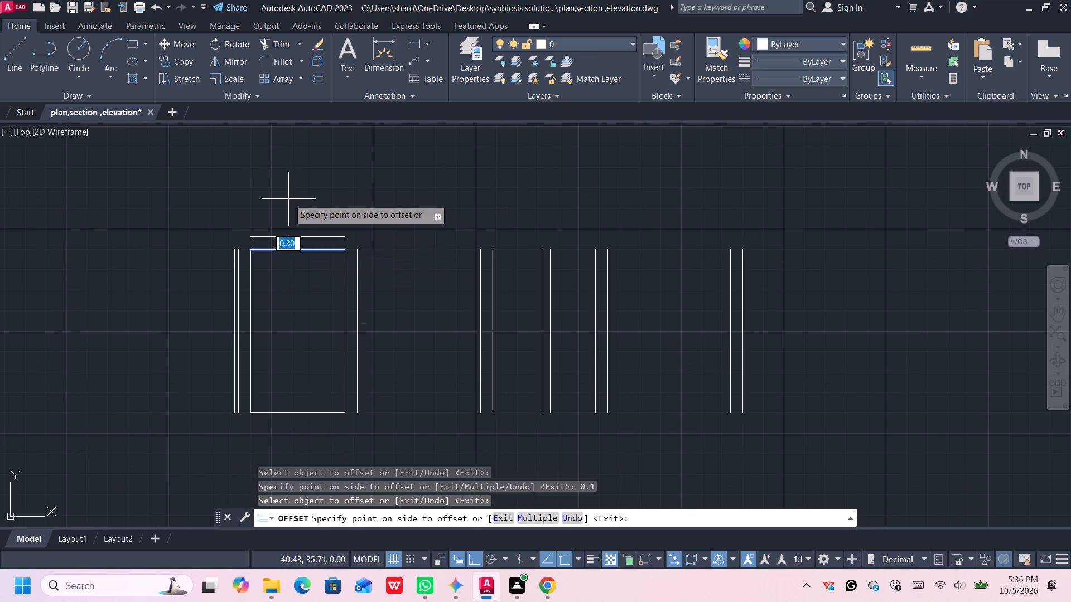
left_click(290, 198)
middle_click_drag(317, 328, 307, 313)
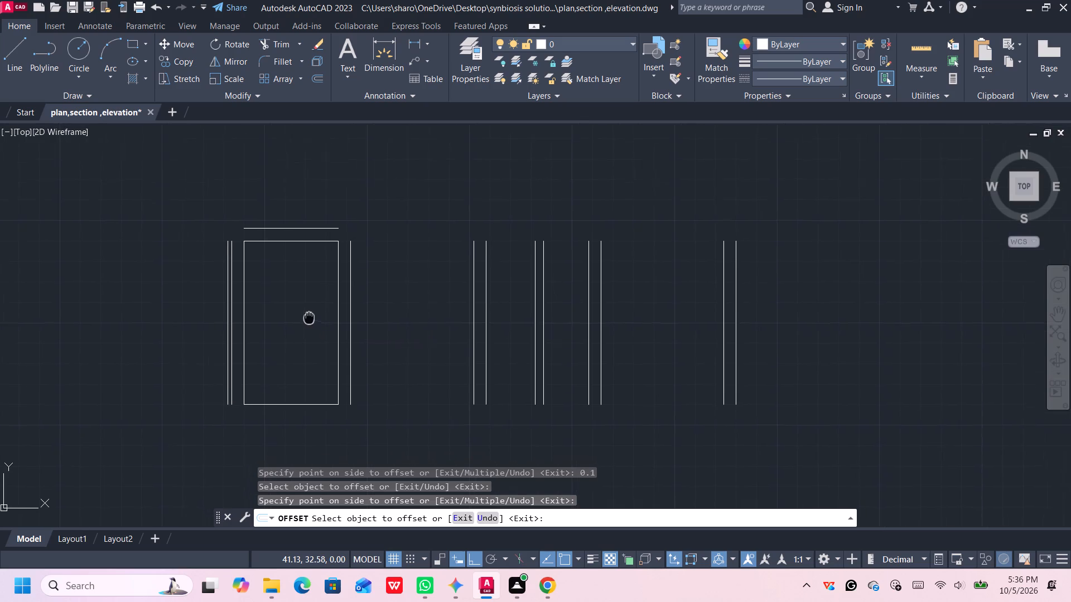
middle_click_drag(307, 313, 298, 295)
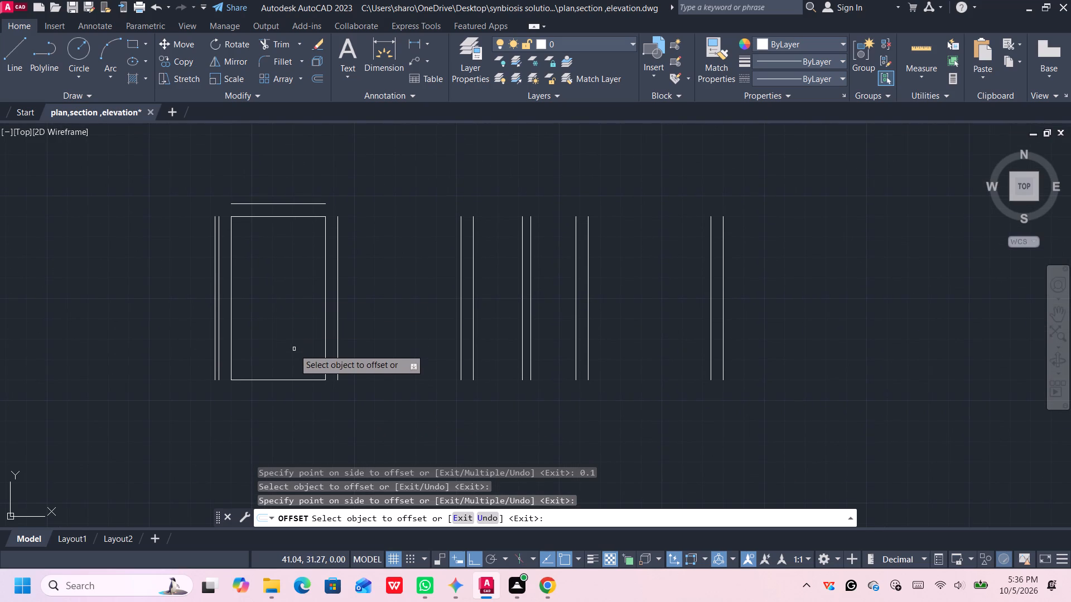
scroll(294, 349, "down", 1)
middle_click_drag(294, 351, 308, 324)
middle_click_drag(310, 323, 318, 316)
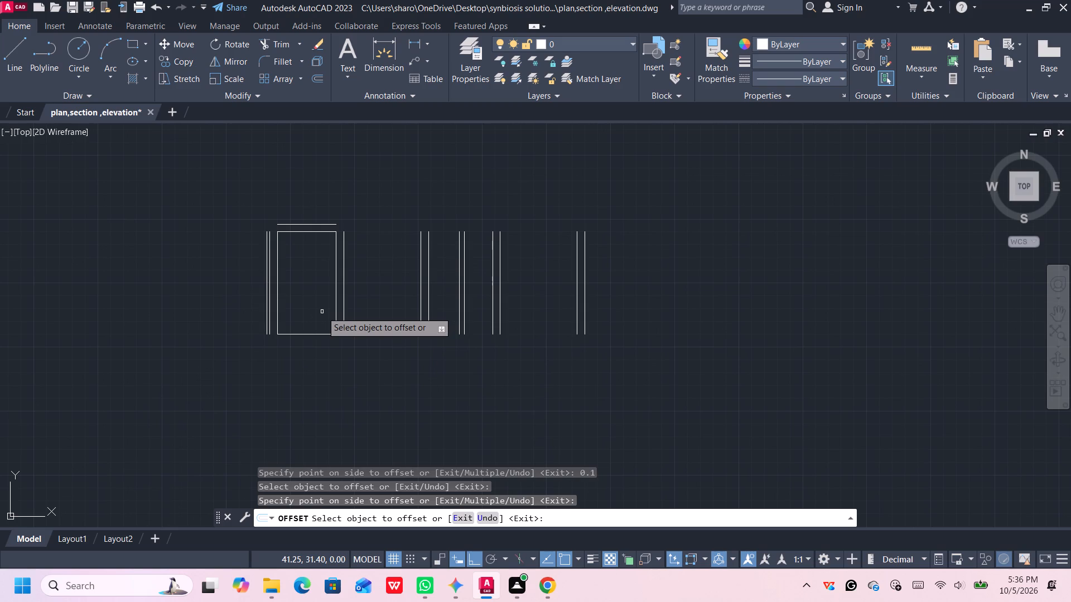
key("Escape")
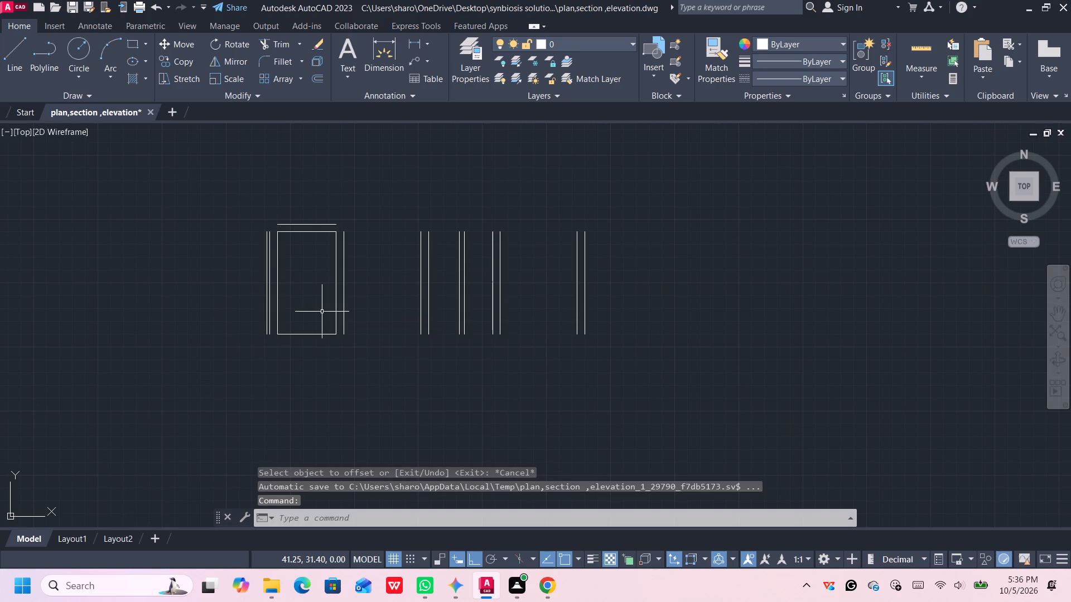
Stretch the upper end of the vertical line 0.3 m left of the rectangle straight up, past the level of the offset top line.
middle_click_drag(257, 232, 298, 268)
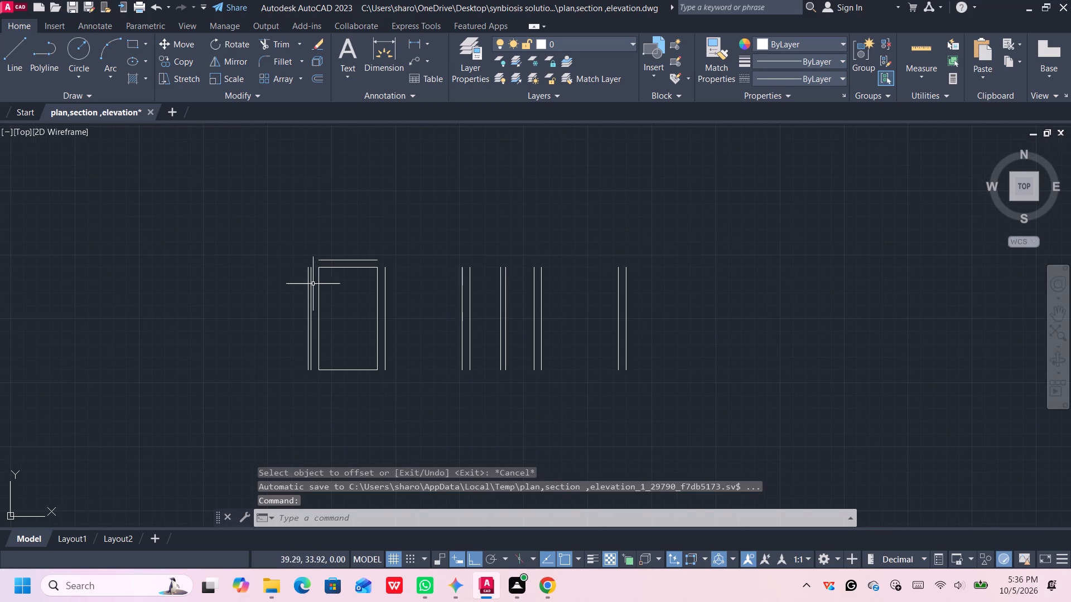
scroll(312, 277, "up", 2)
scroll(311, 276, "down", 1)
scroll(311, 275, "up", 2)
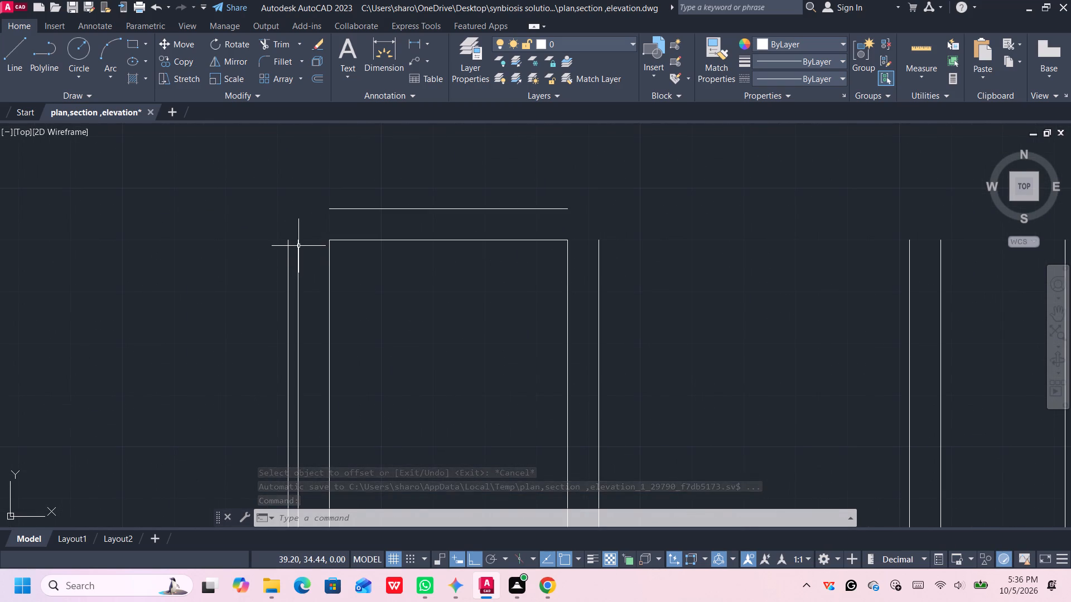
left_click(298, 246)
left_click(297, 241)
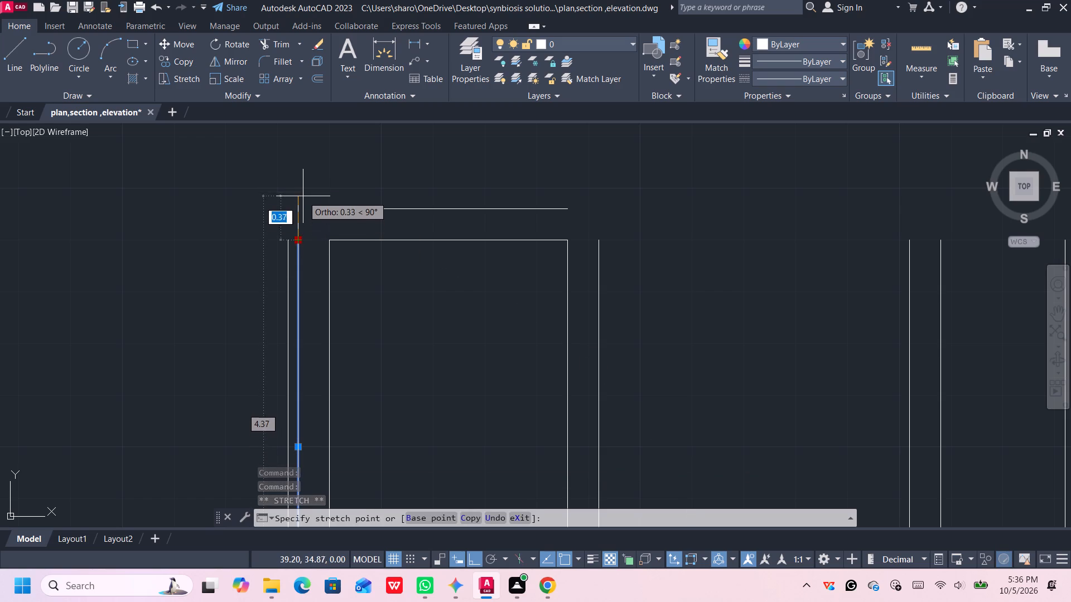
left_click(303, 173)
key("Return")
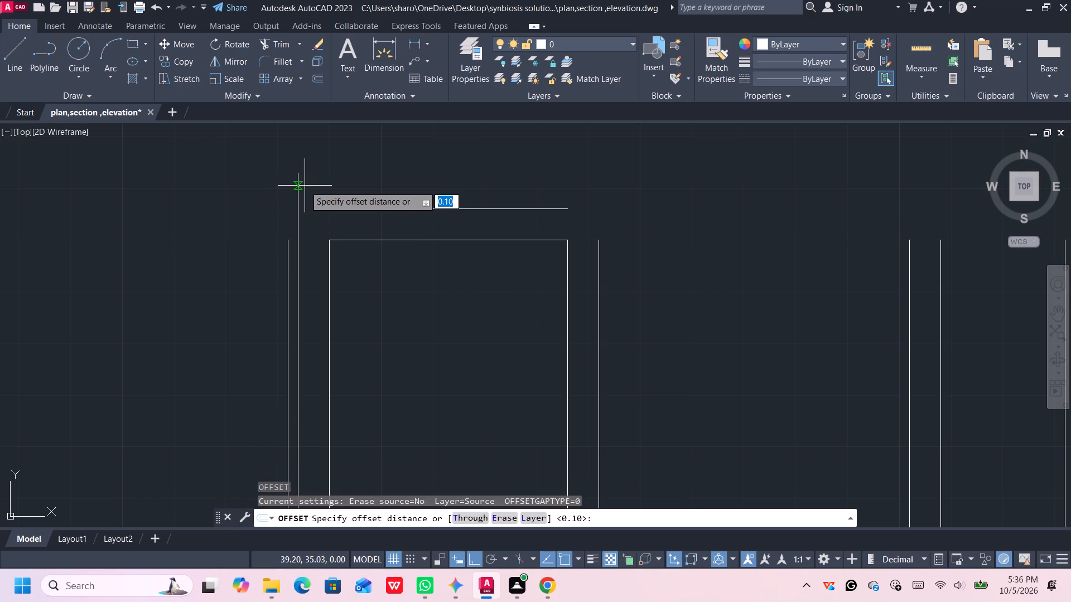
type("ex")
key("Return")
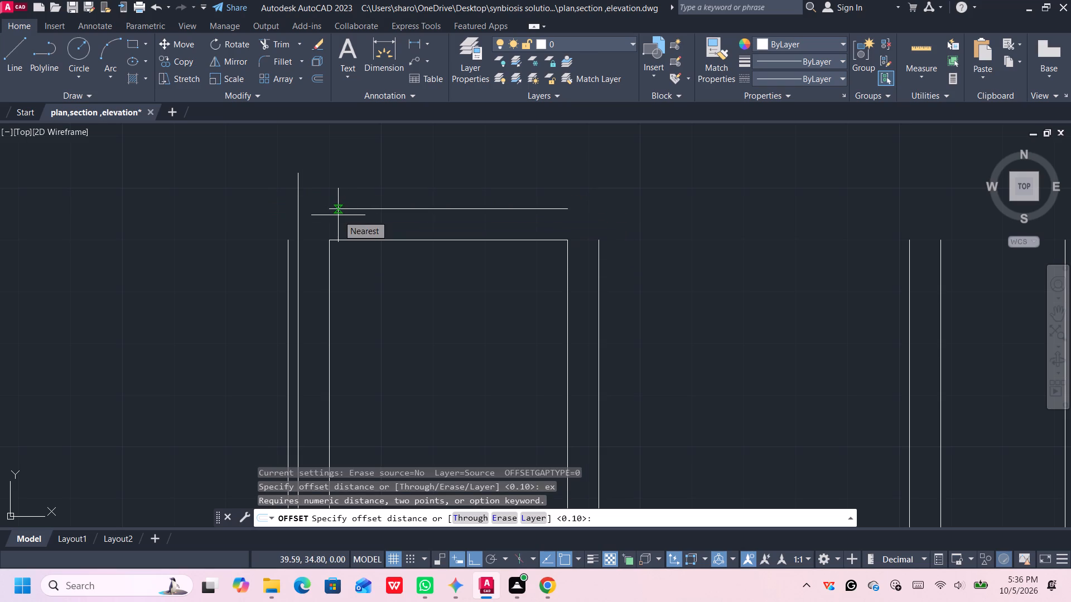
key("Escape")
Extend the left end of the offset top line to the stretched vertical line.
type("ex")
key("Return")
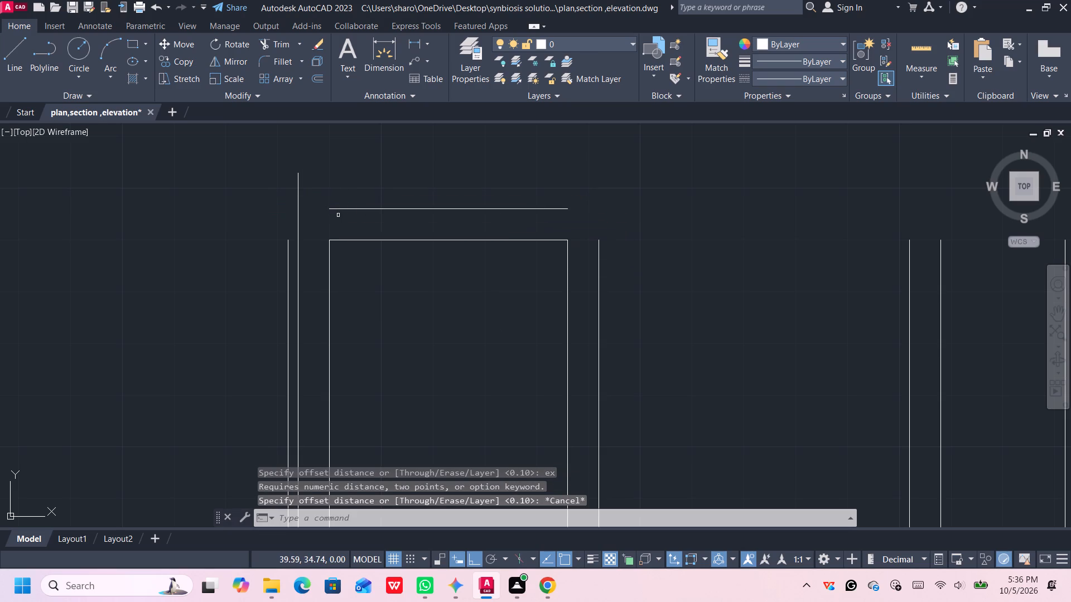
left_click(335, 208)
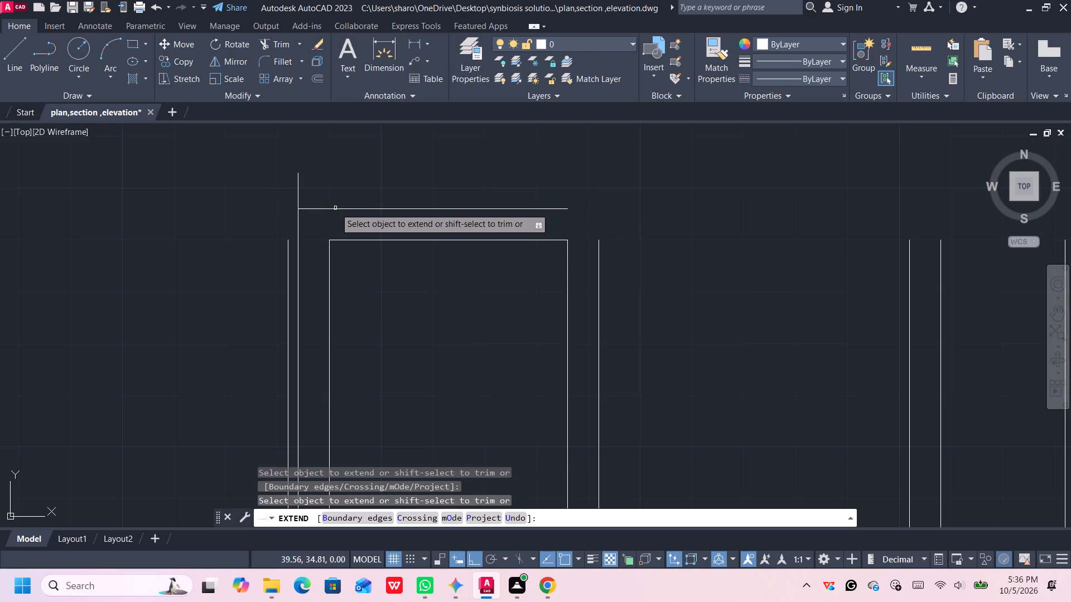
scroll(330, 187, "down", 3)
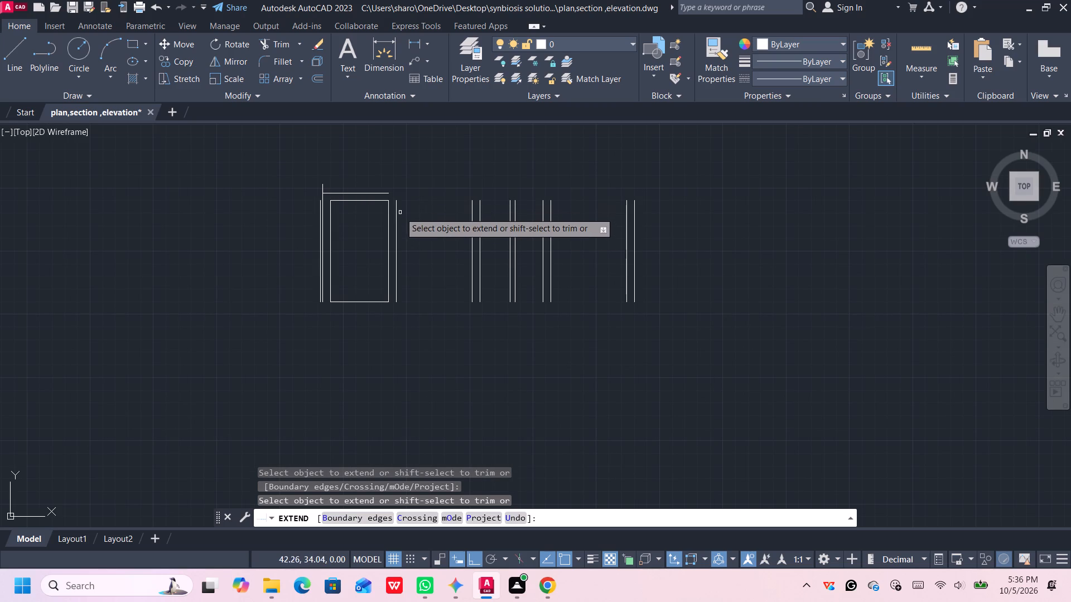
scroll(402, 211, "up", 1)
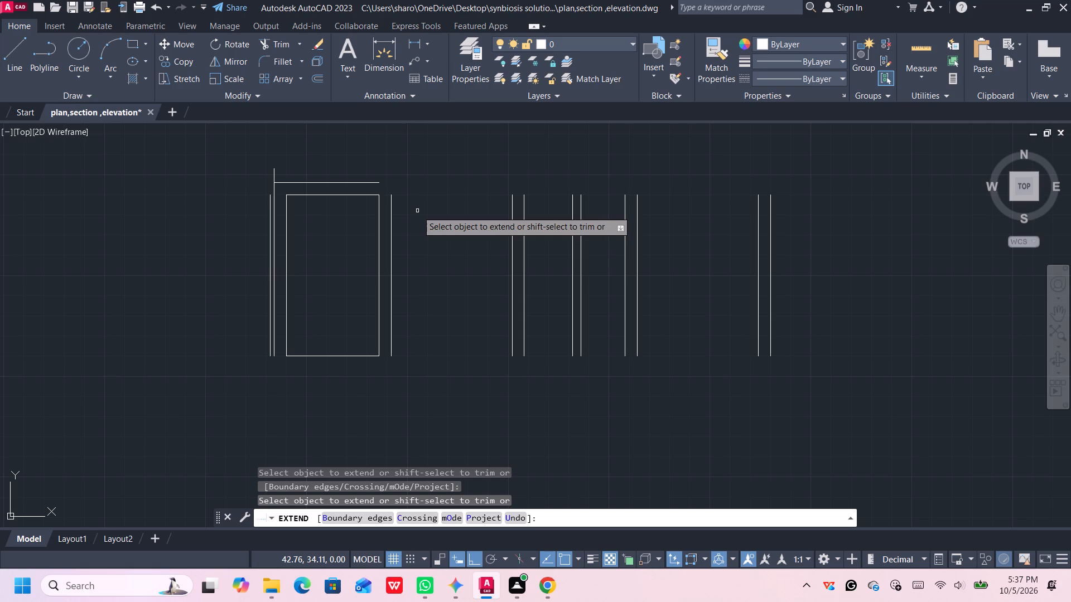
left_click(417, 211)
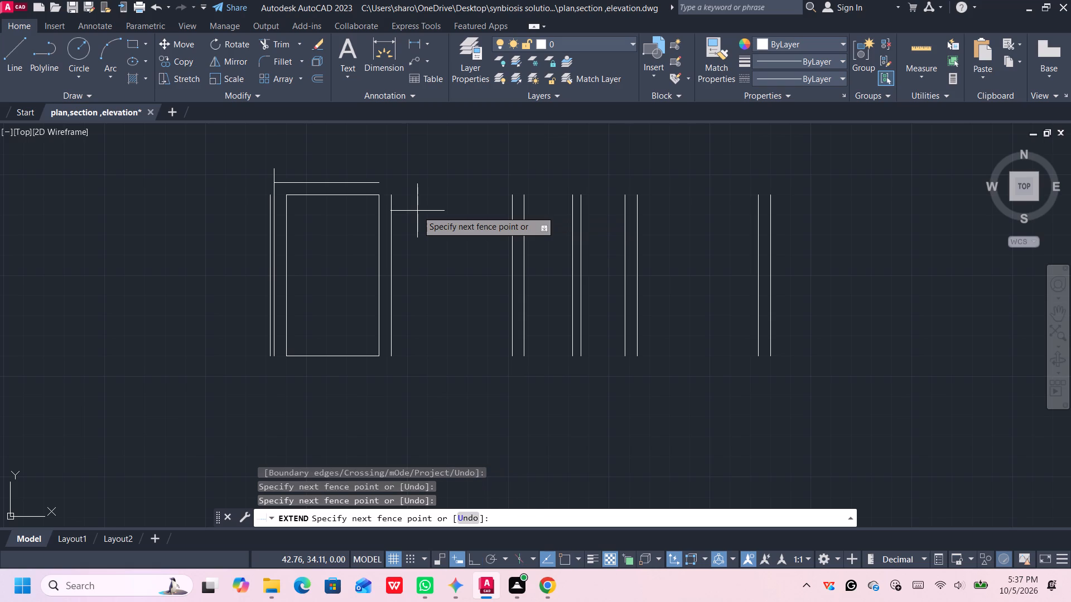
left_click(416, 203)
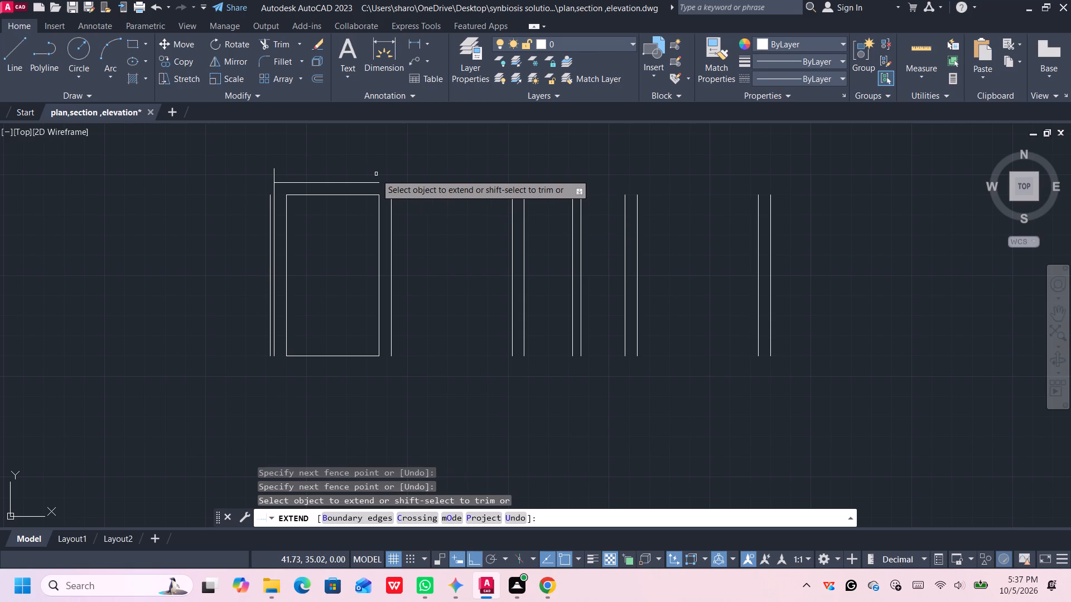
key("space")
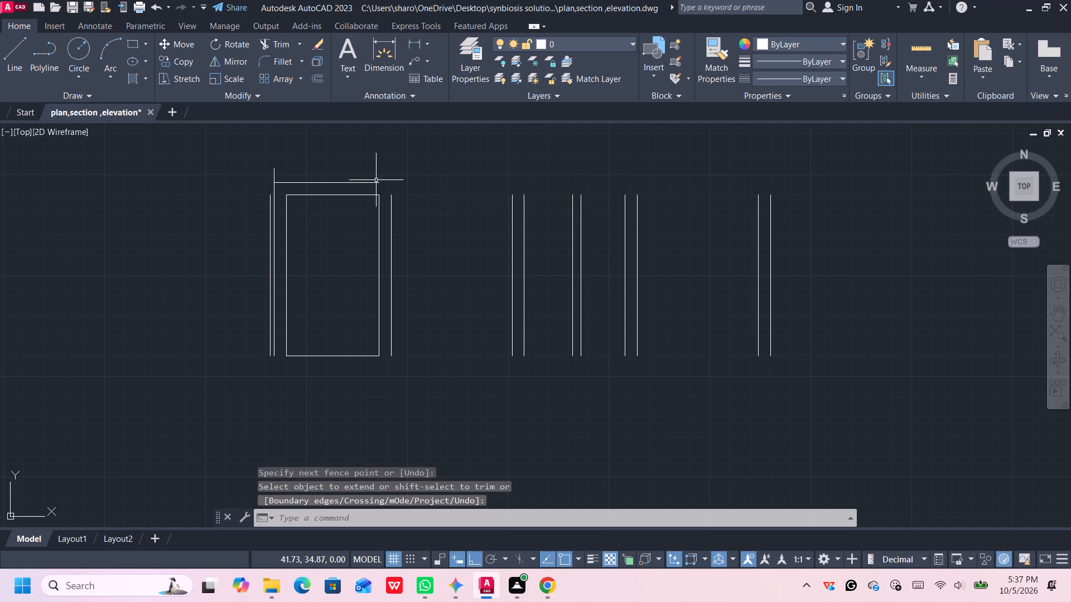
Stretch the right end of the offset top line horizontally past the rightmost vertical line, to a total length of about 12.64 m.
left_click(373, 181)
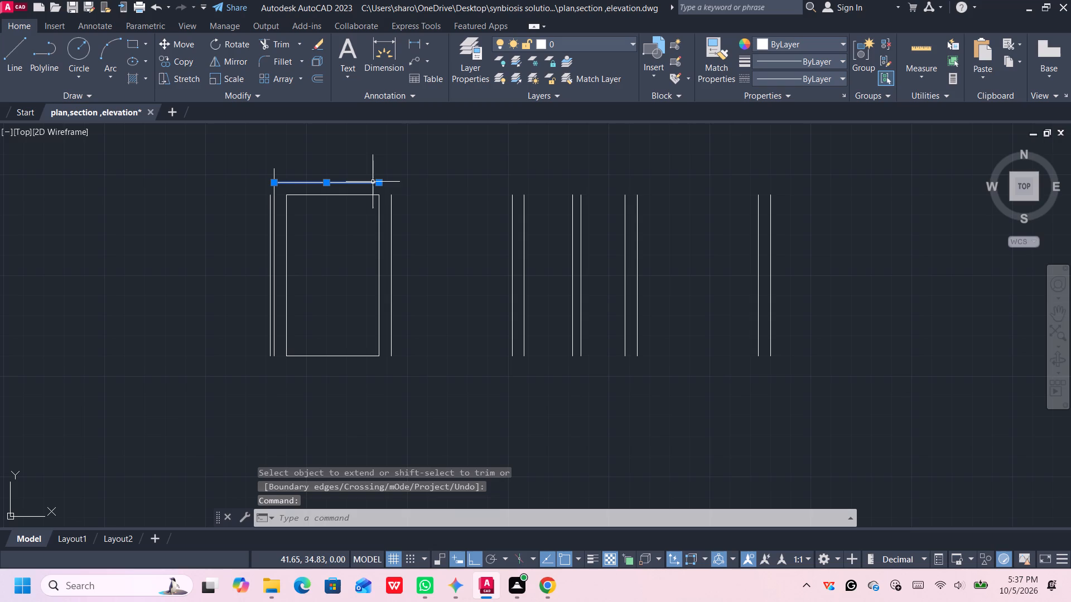
left_click(378, 181)
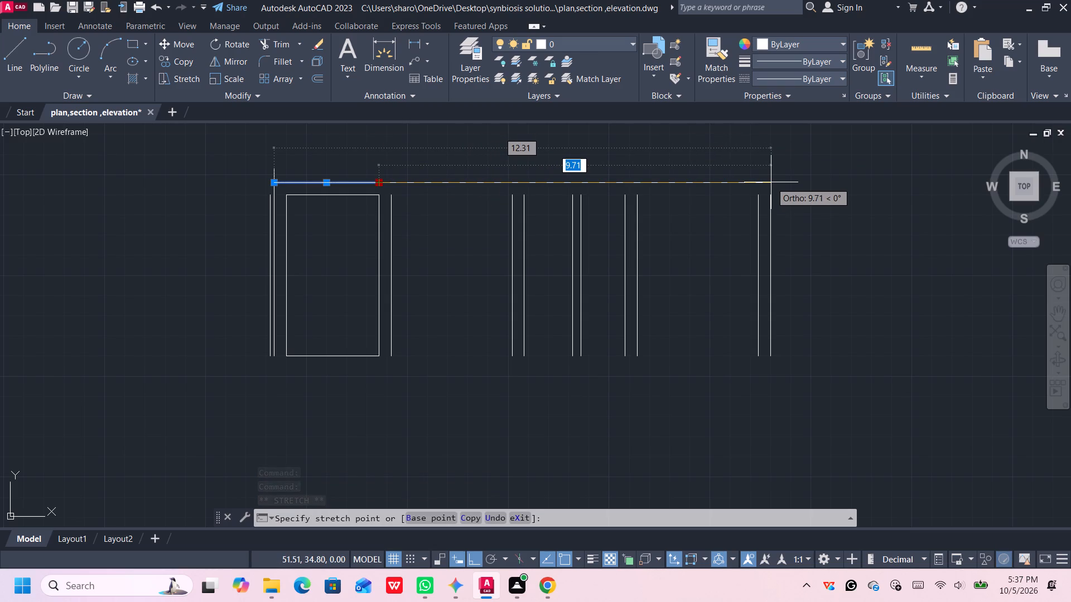
left_click(784, 183)
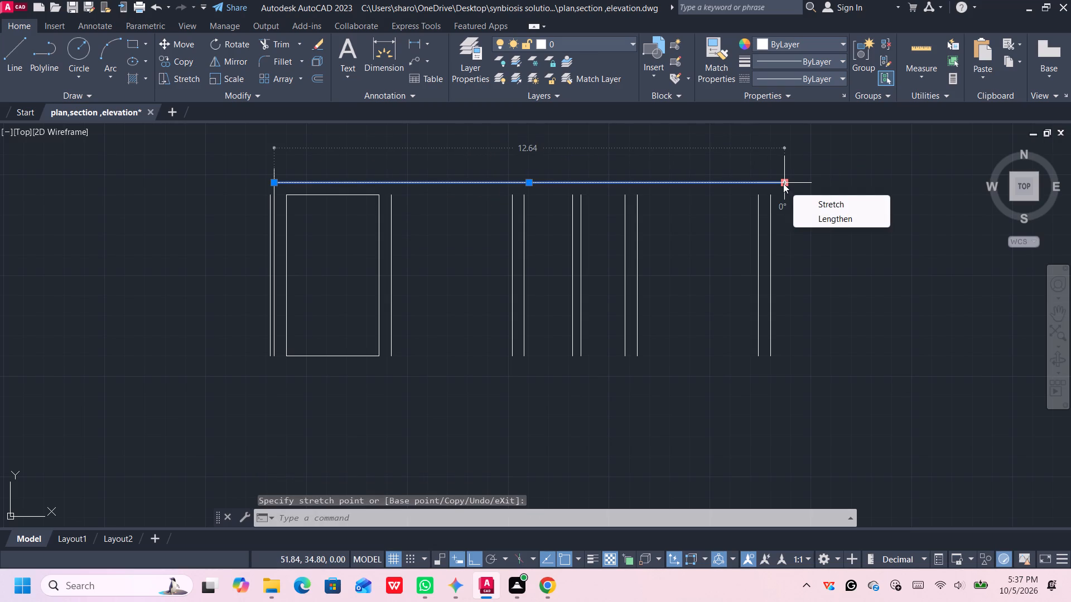
key("space")
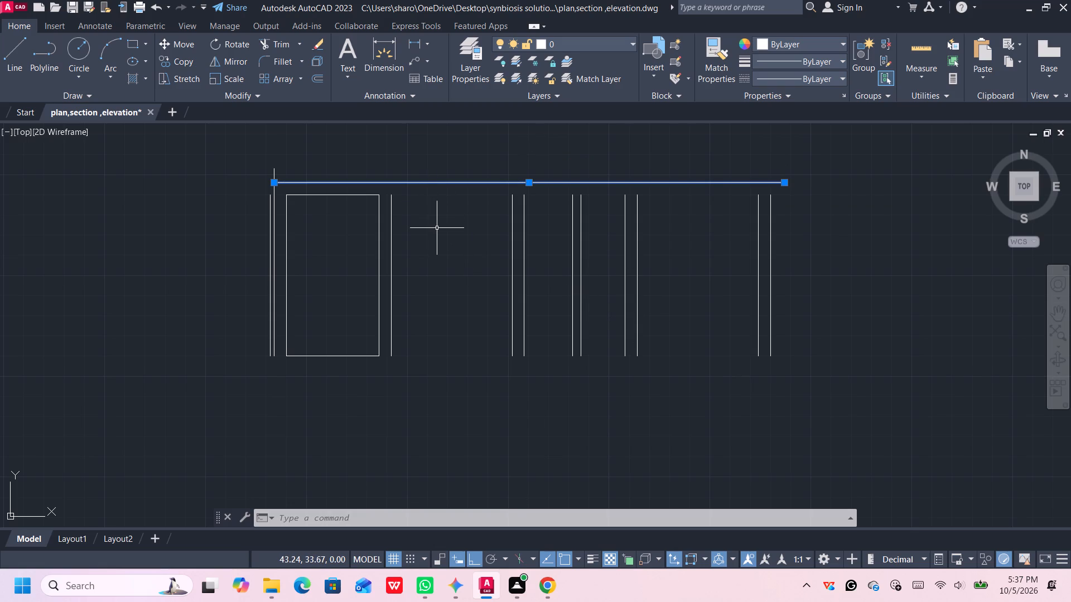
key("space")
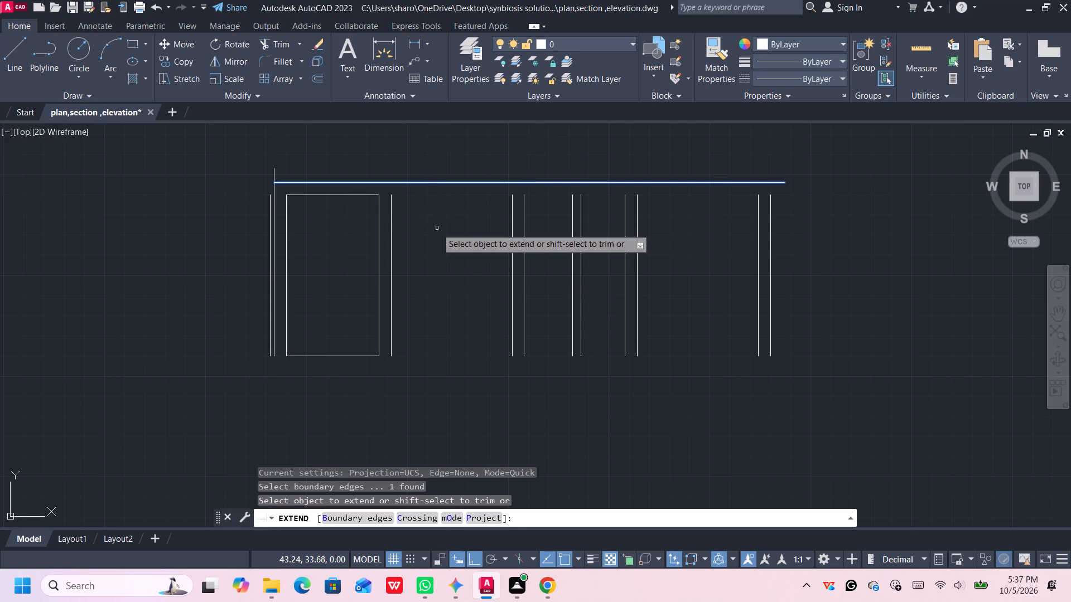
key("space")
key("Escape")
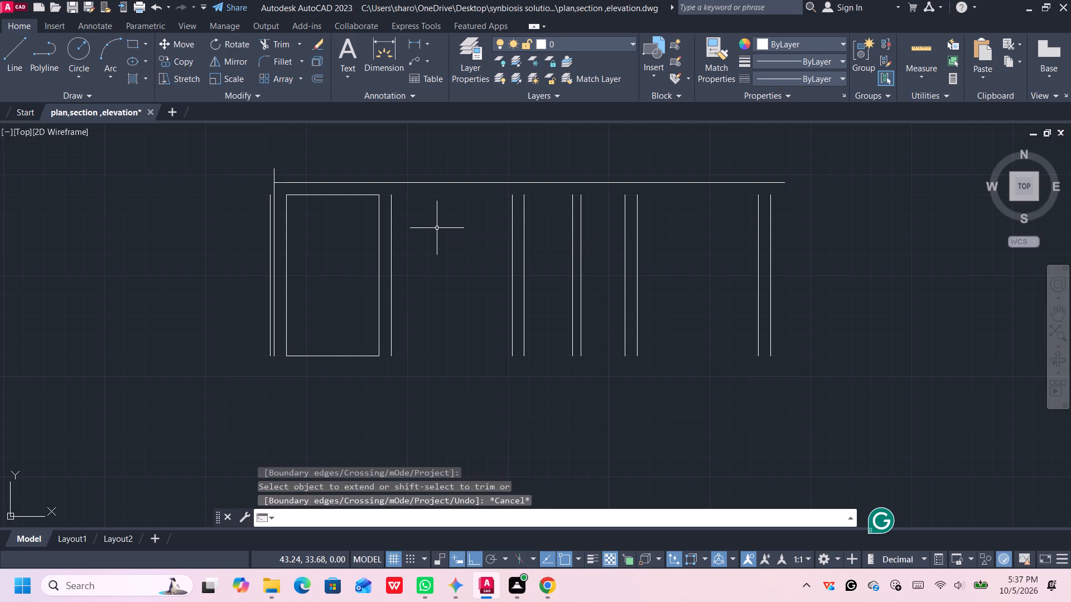
Draw a horizontal line about 9.1 m long from the top of the vertical line just right of the rectangle to the second-to-last vertical's top.
key("l")
key("Return")
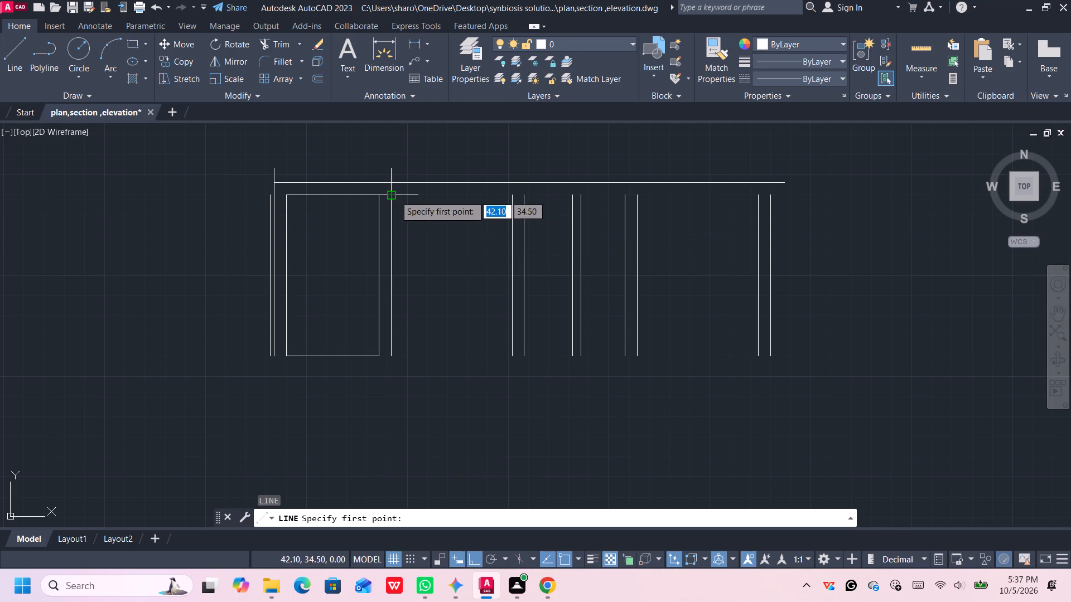
left_click(395, 196)
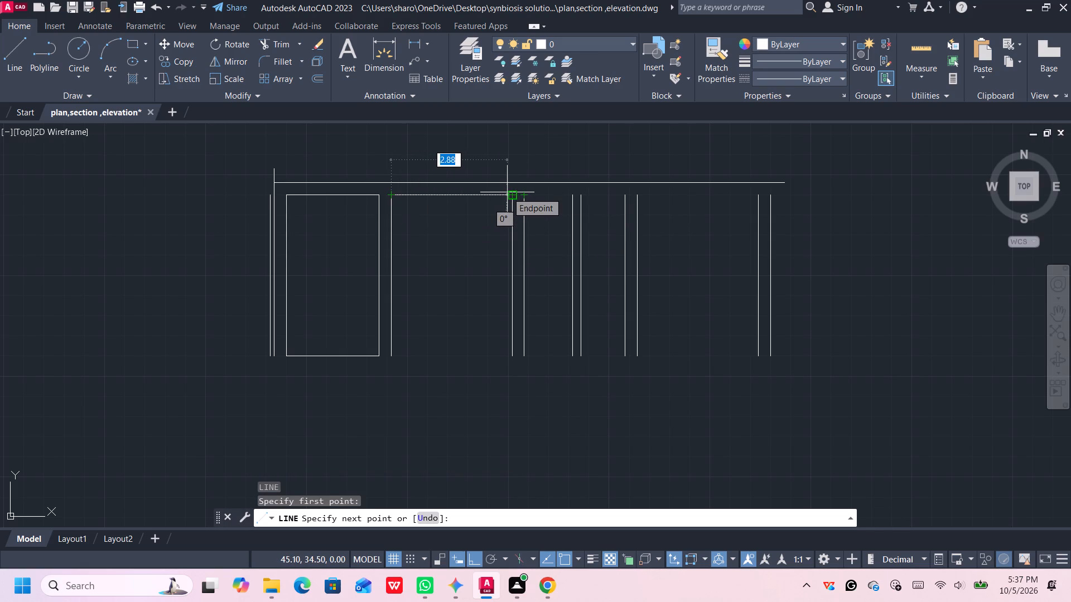
left_click(757, 195)
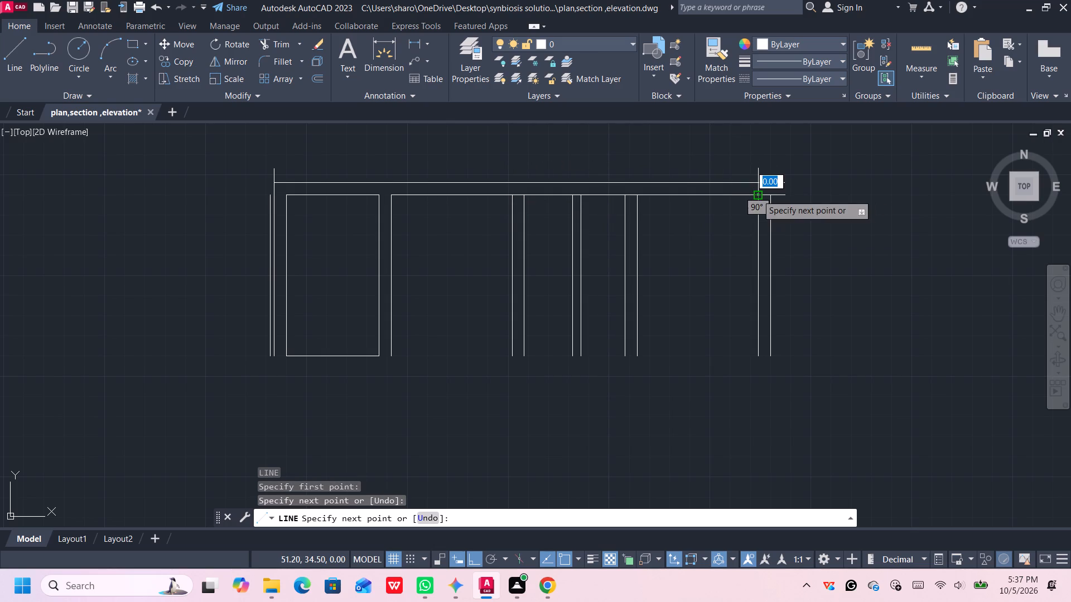
key("space")
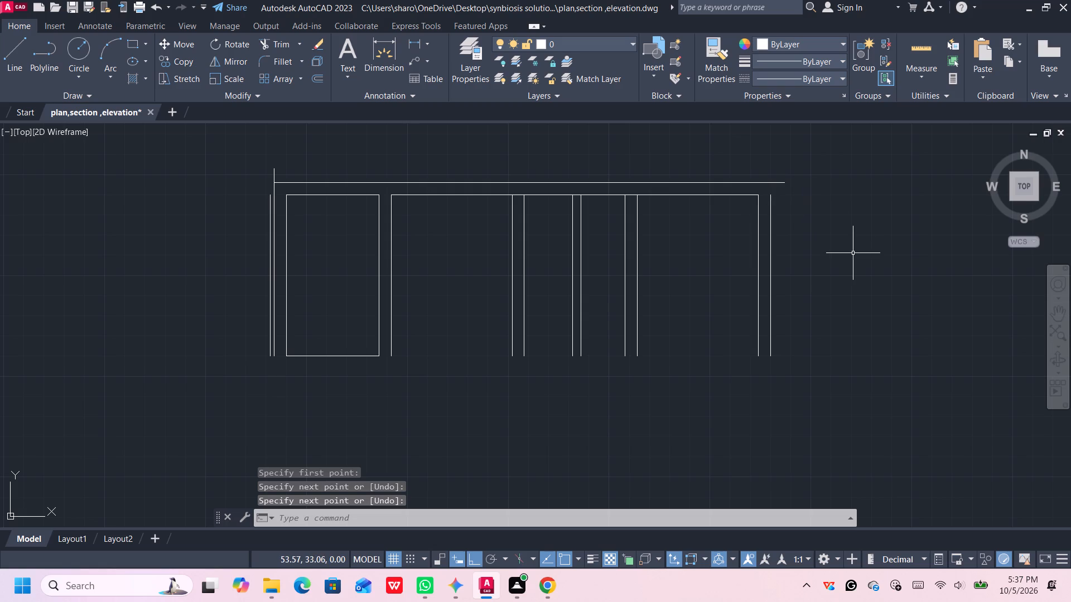
Extend the rightmost vertical line up to the offset top line.
type("ex")
key("Return")
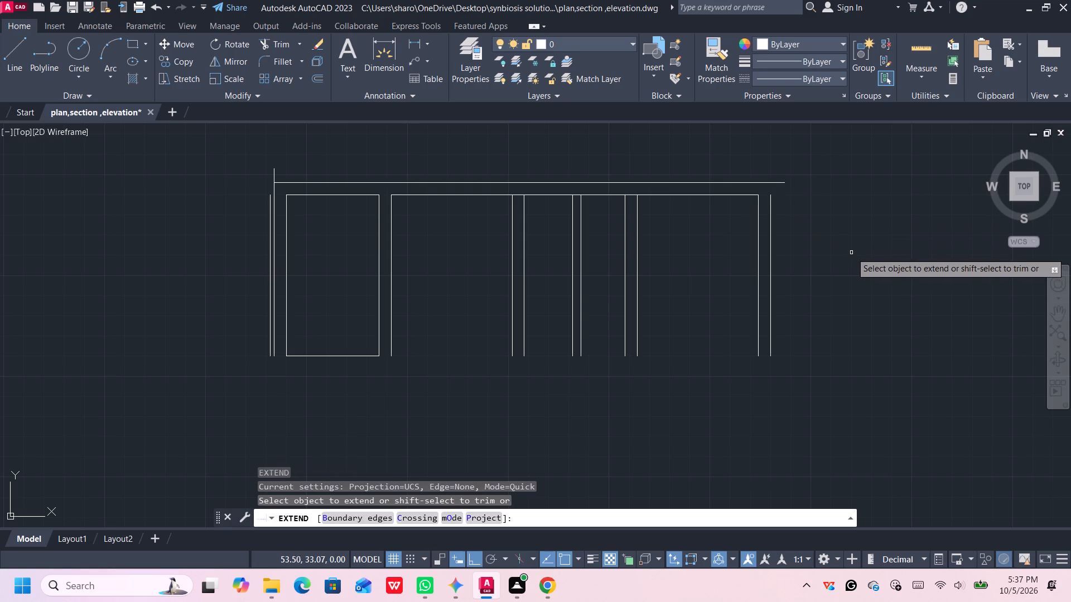
left_click(772, 203)
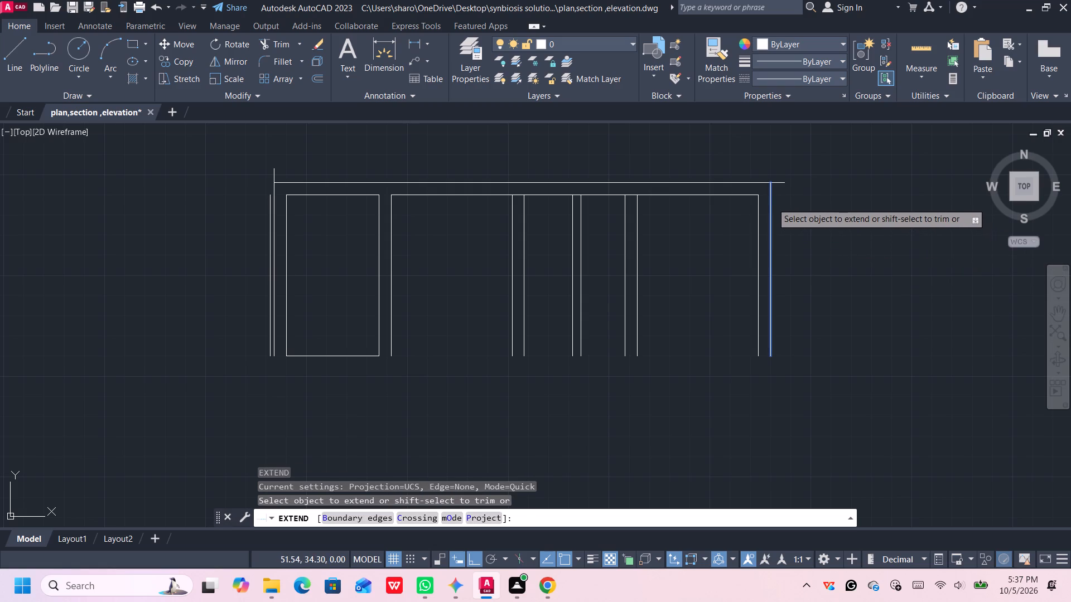
scroll(795, 249, "down", 4)
scroll(732, 302, "up", 3)
scroll(721, 240, "down", 1)
middle_click_drag(718, 239, 639, 371)
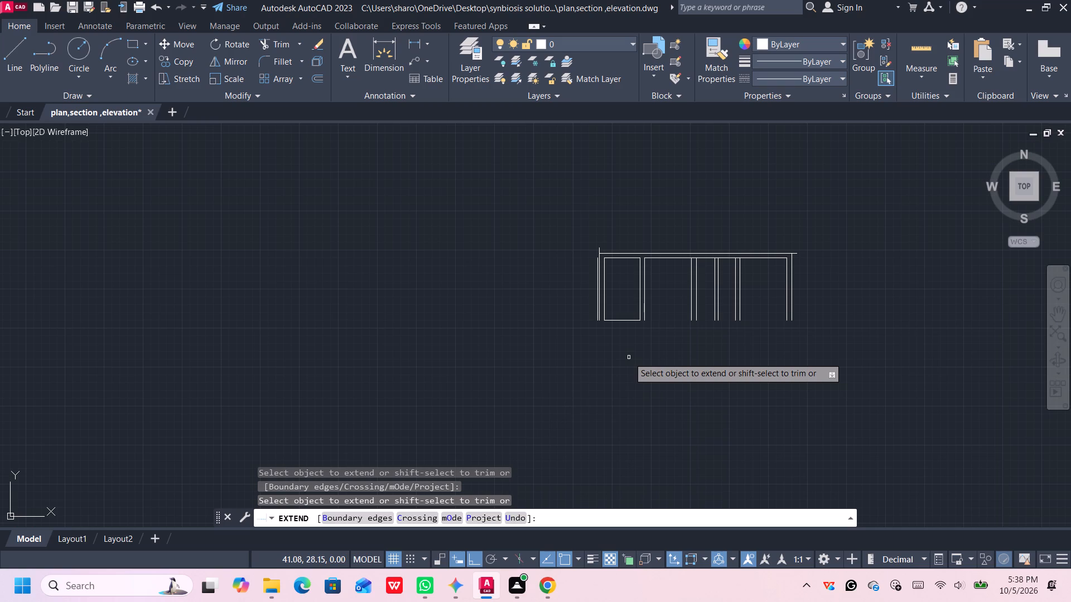
key("space")
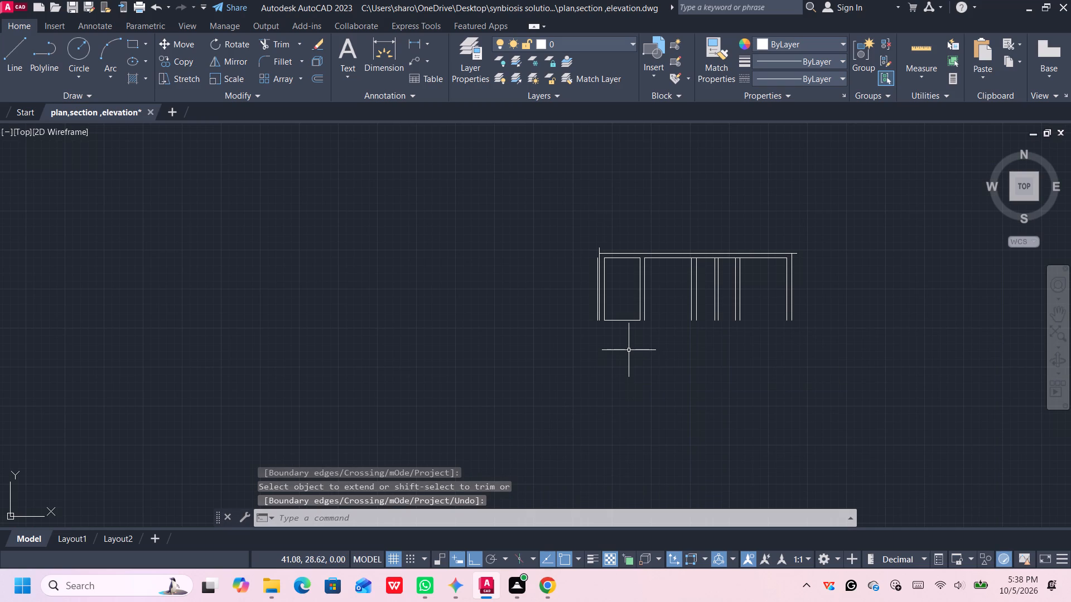
Trim the overhanging ends at both upper corners, where the offset top line meets the outer vertical lines.
type("tr")
key("Return")
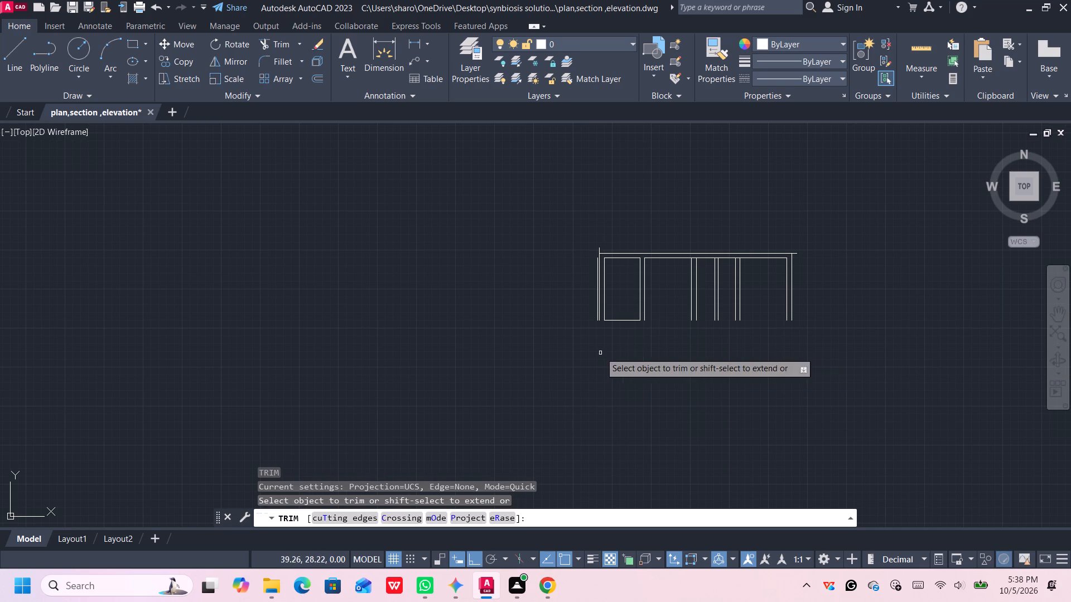
left_click(600, 248)
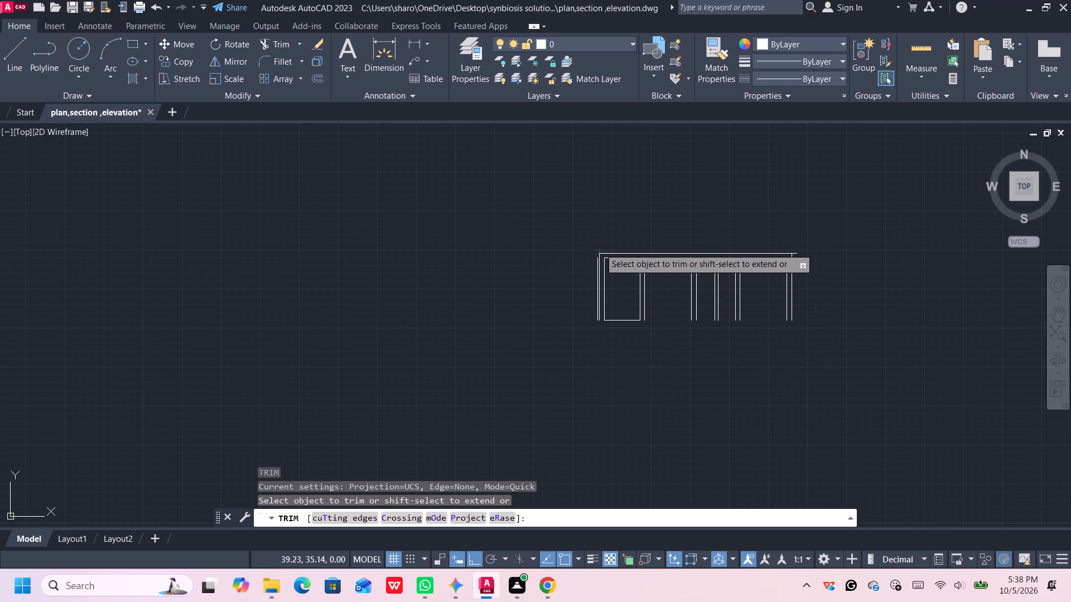
left_click(798, 254)
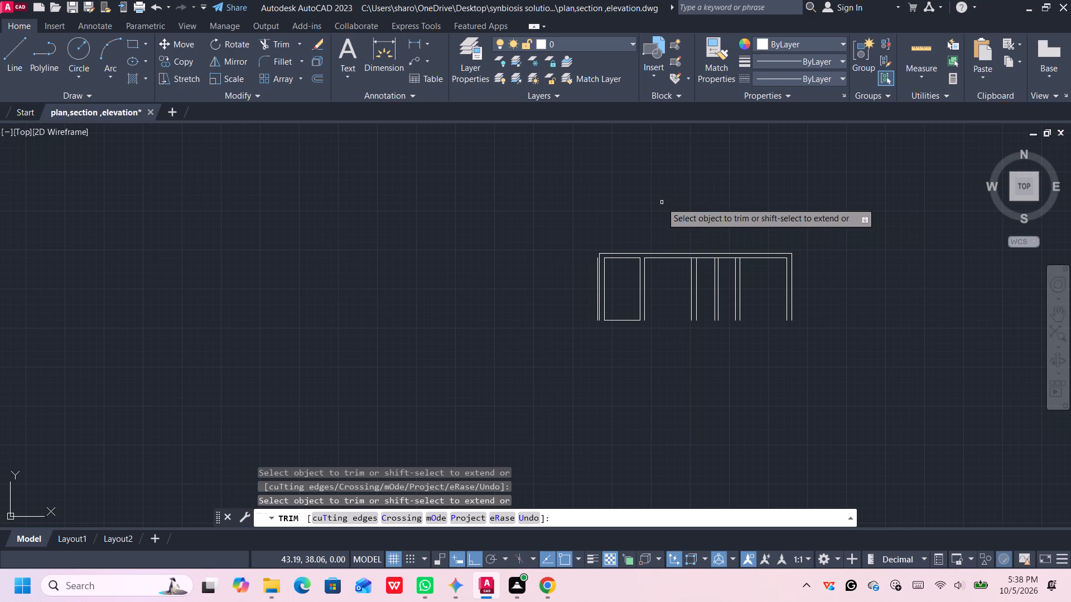
key("space")
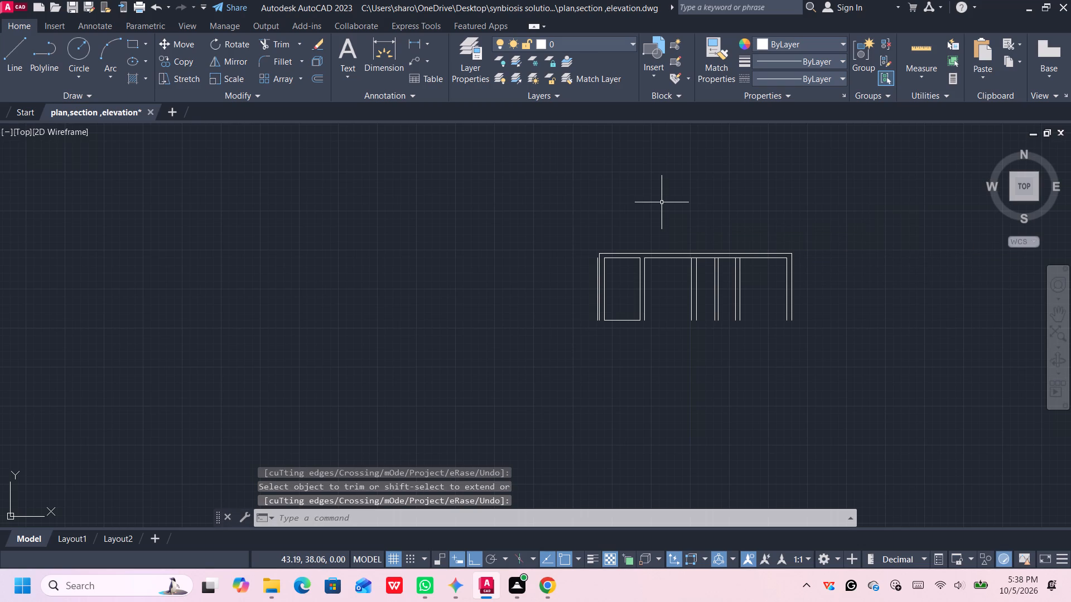
Offset the outer top line 0.1 m upward and the rightmost vertical line 0.1 m outward.
scroll(648, 248, "up", 2)
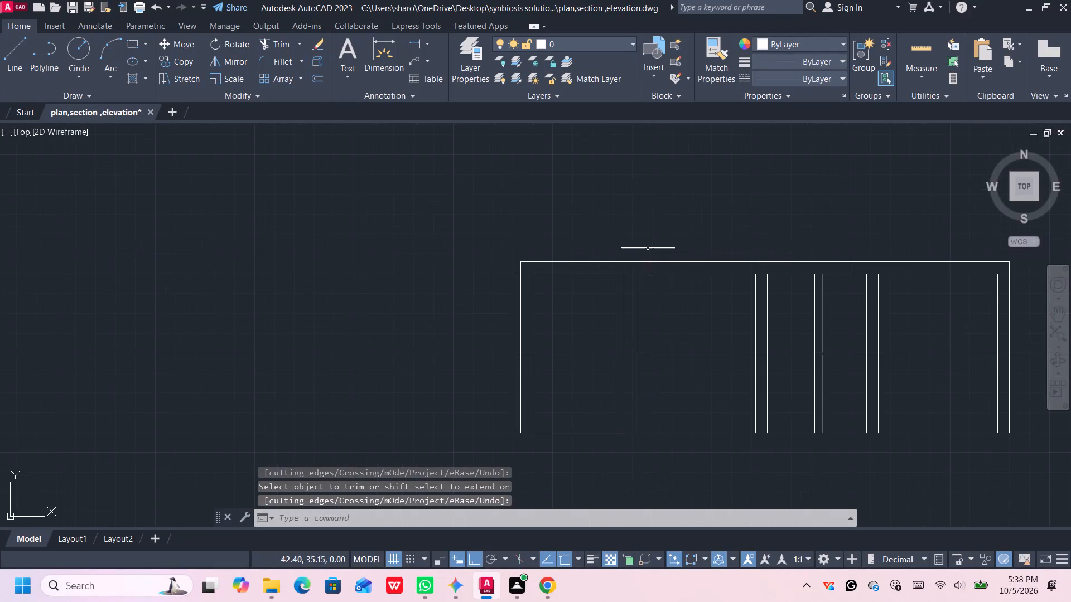
middle_click_drag(649, 260, 636, 247)
left_click(635, 251)
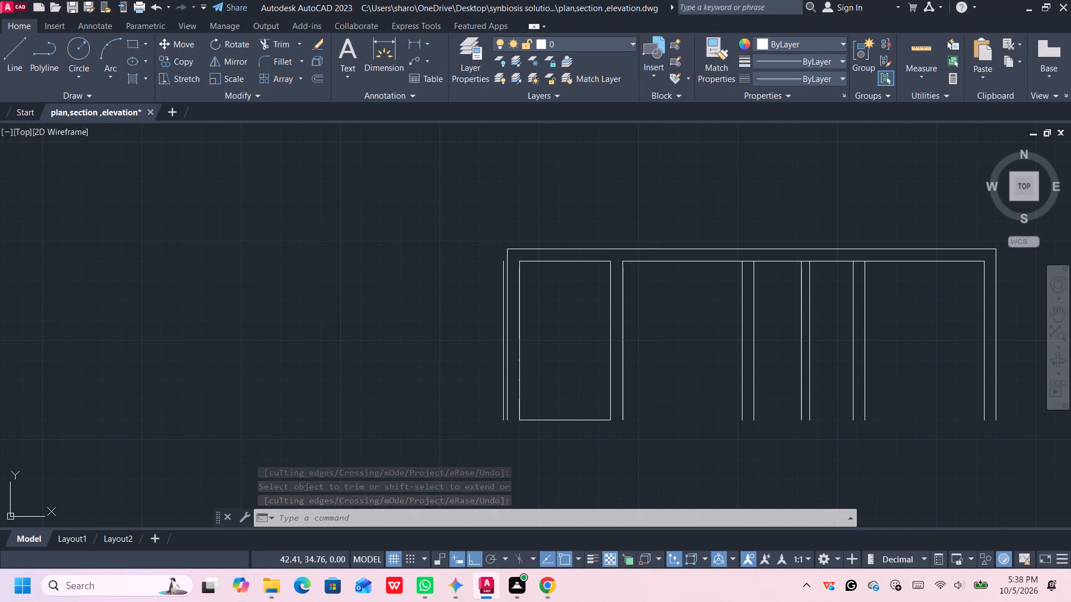
key("o")
key("Return")
left_click(738, 249)
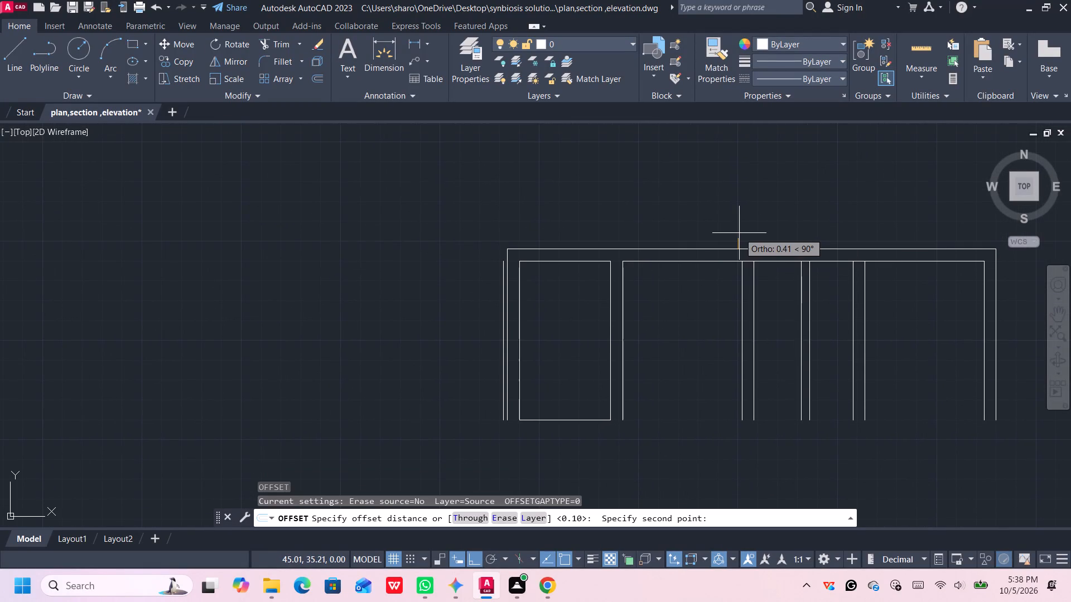
type("0.1")
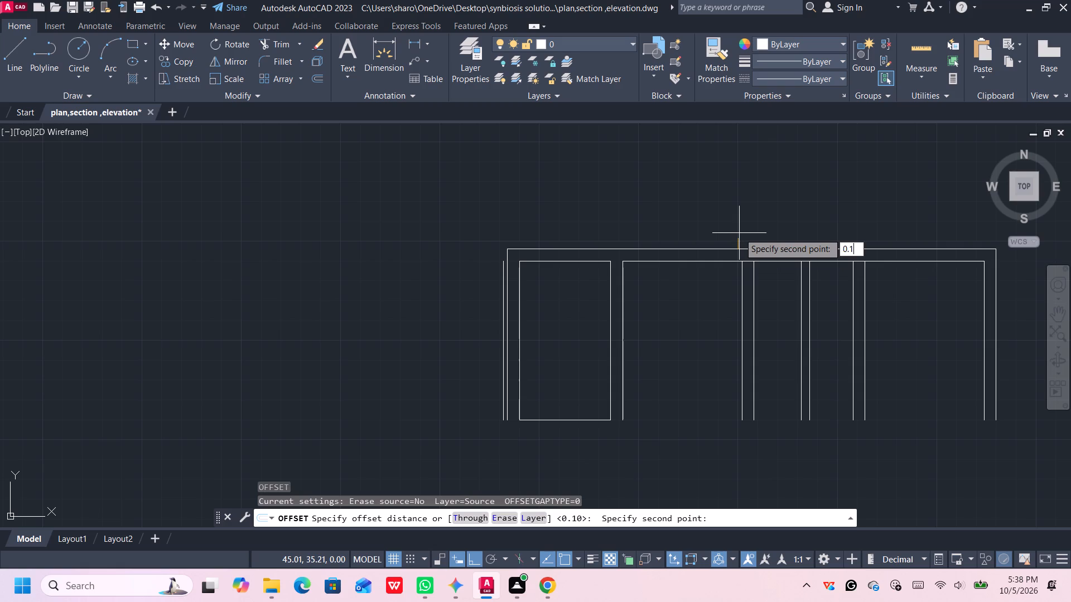
key("Return")
left_click(741, 239)
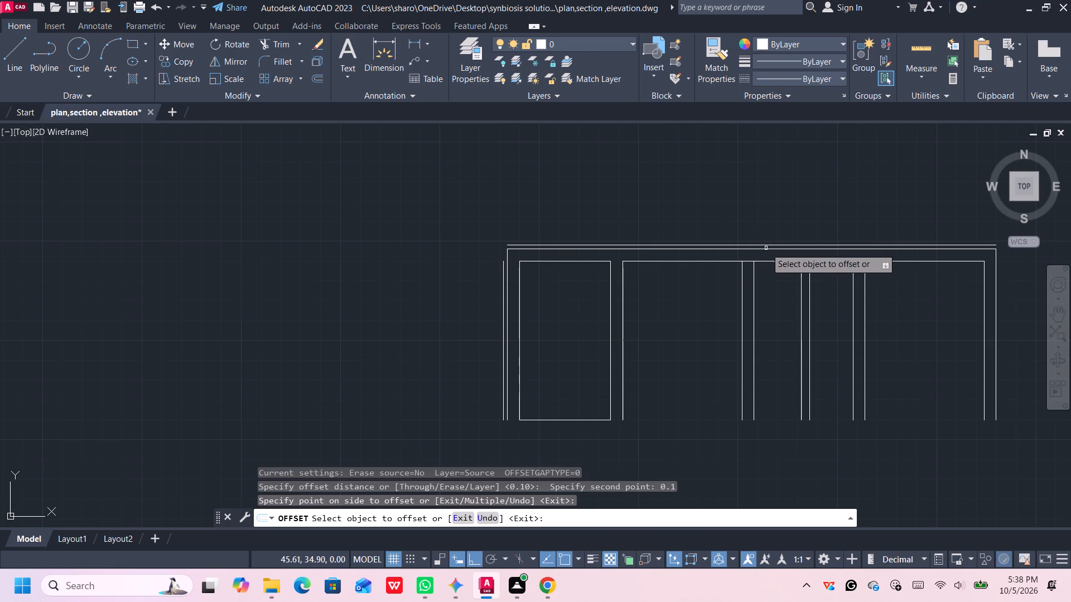
middle_click_drag(772, 253, 648, 248)
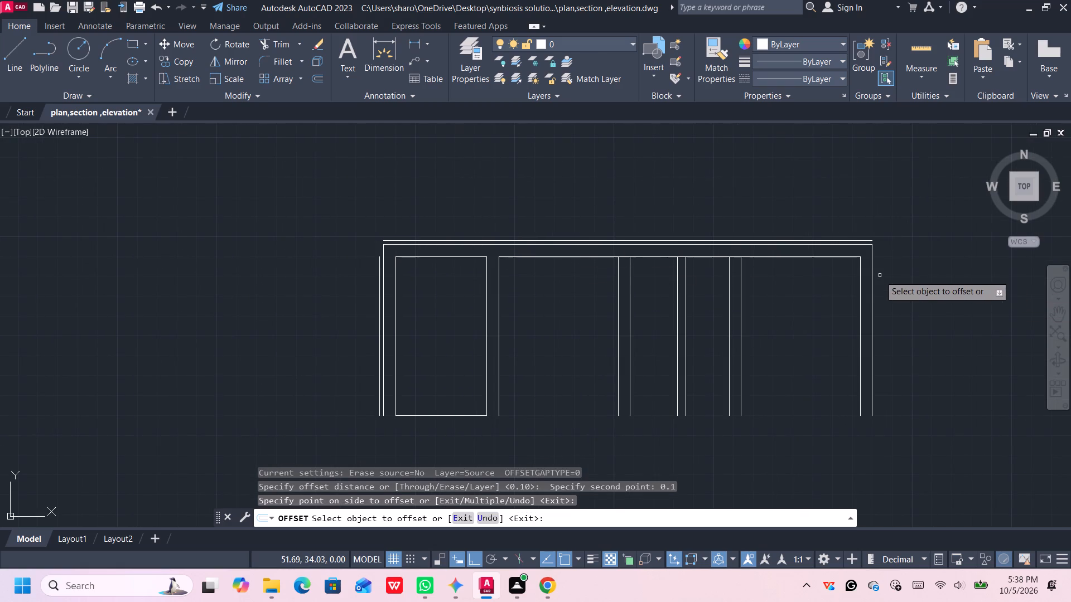
left_click(871, 275)
left_click(887, 277)
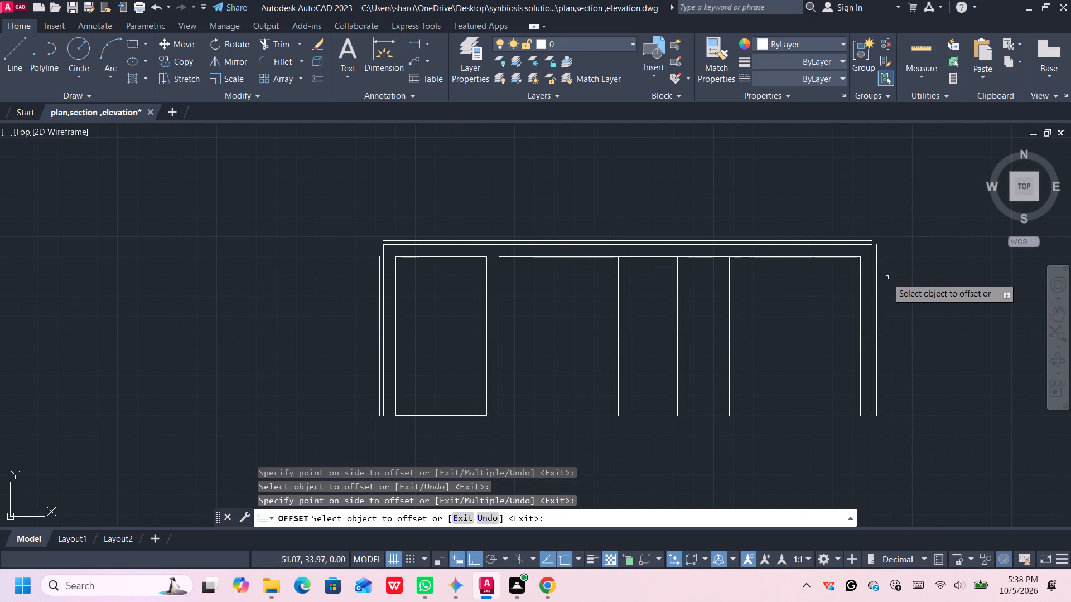
key("space")
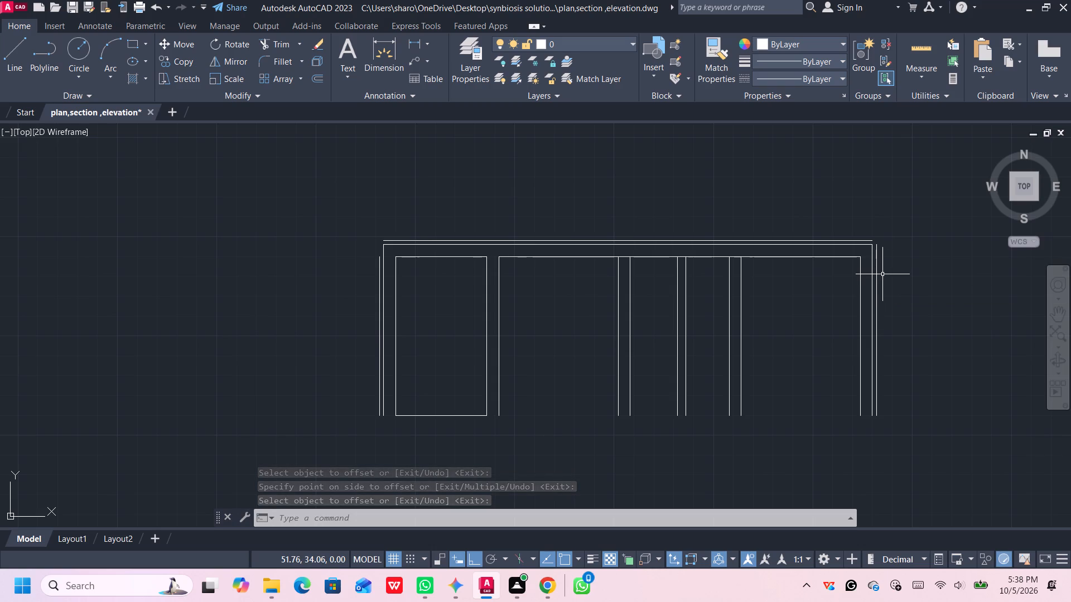
Stretch the upper end of the leftmost vertical line straight up past the outermost top line, to a total length of about 4.64 m.
left_click(379, 260)
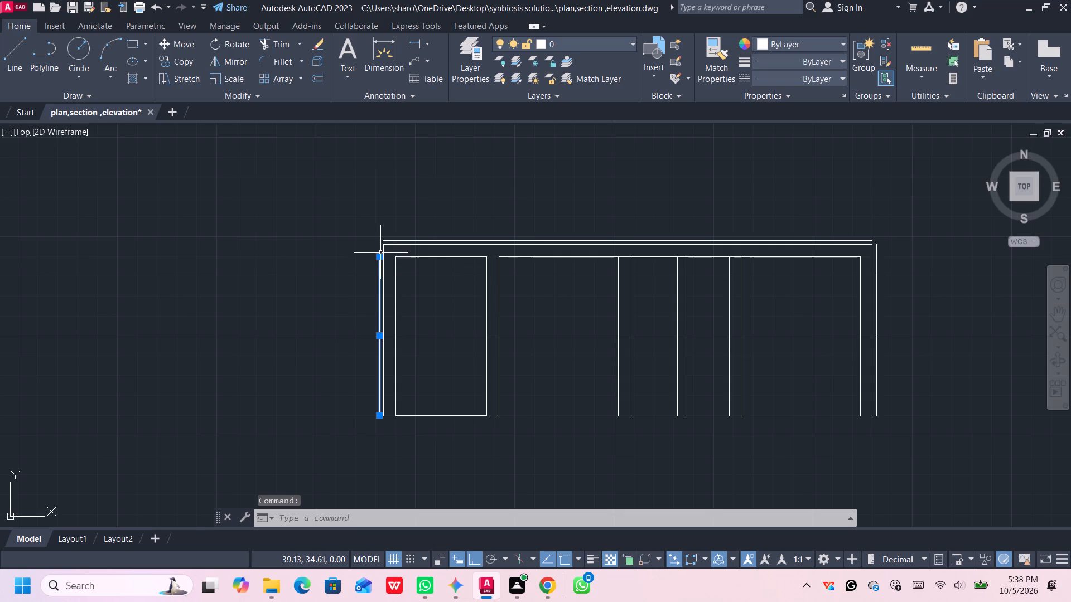
left_click(380, 254)
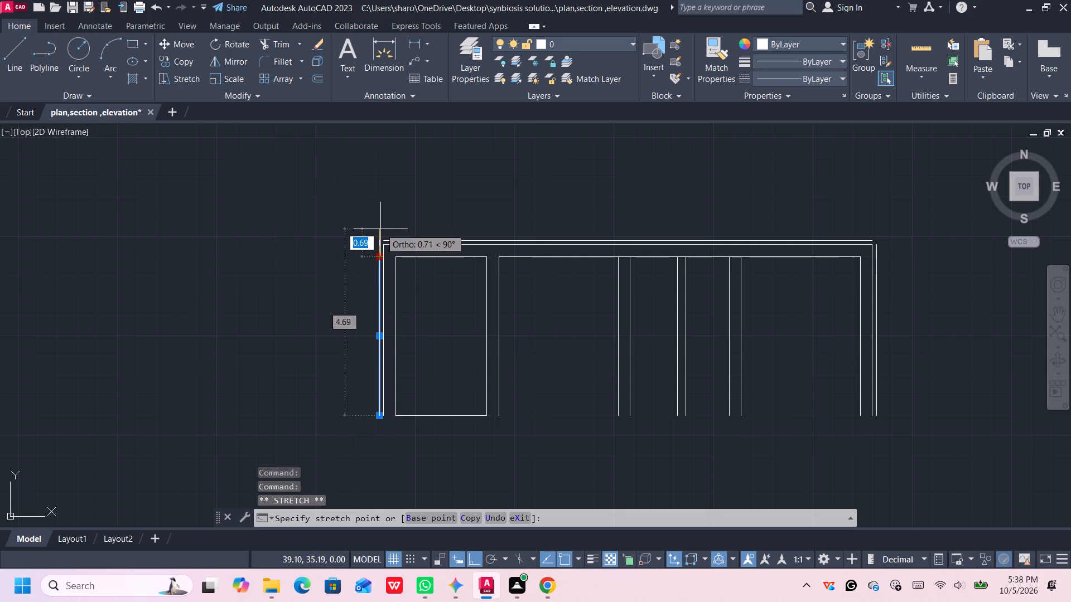
left_click(382, 231)
scroll(383, 232, "up", 4)
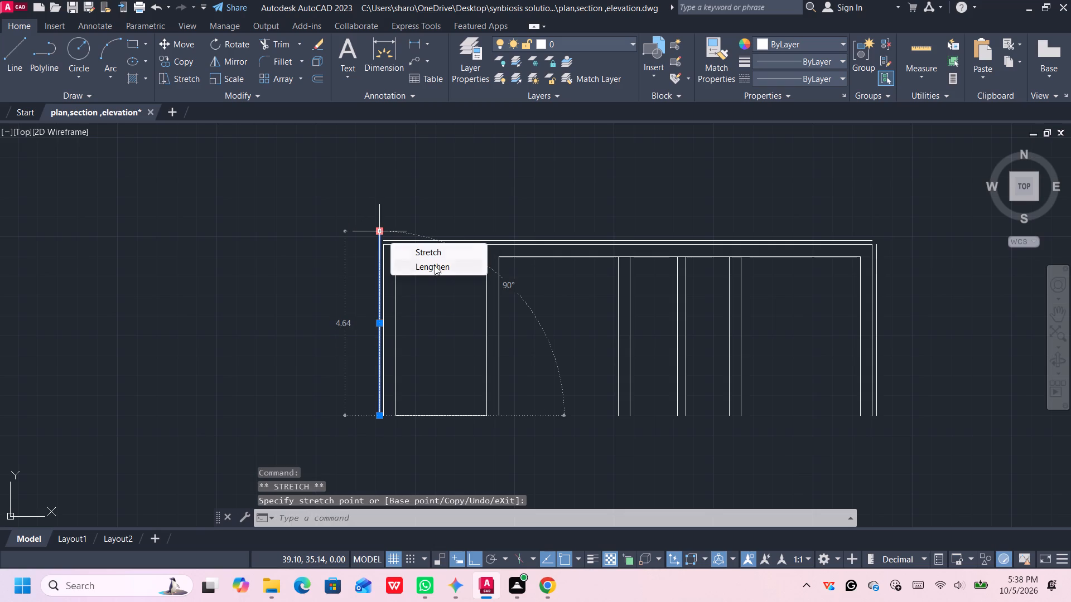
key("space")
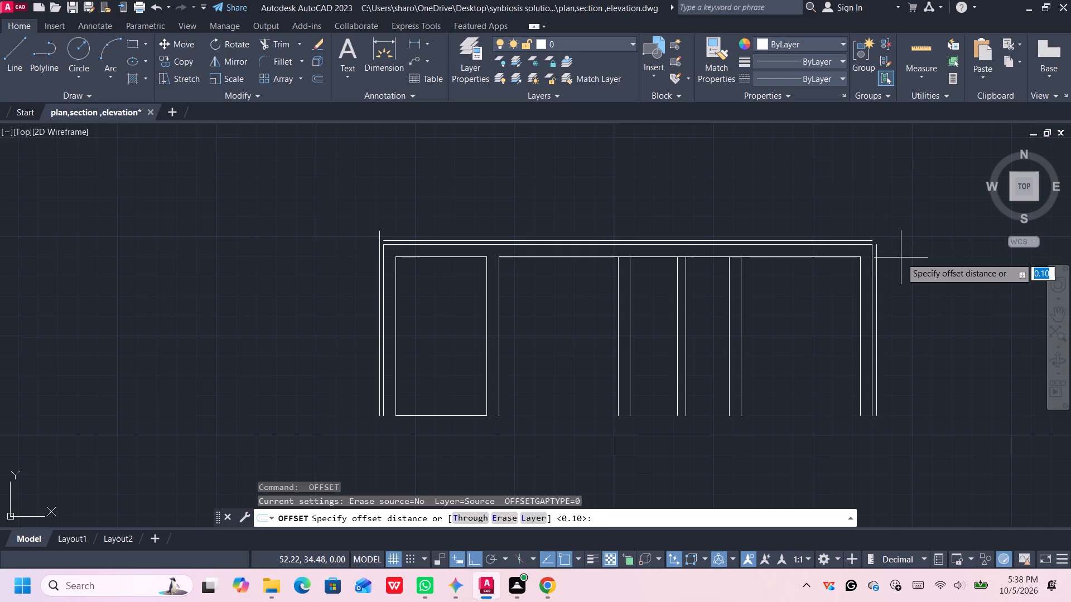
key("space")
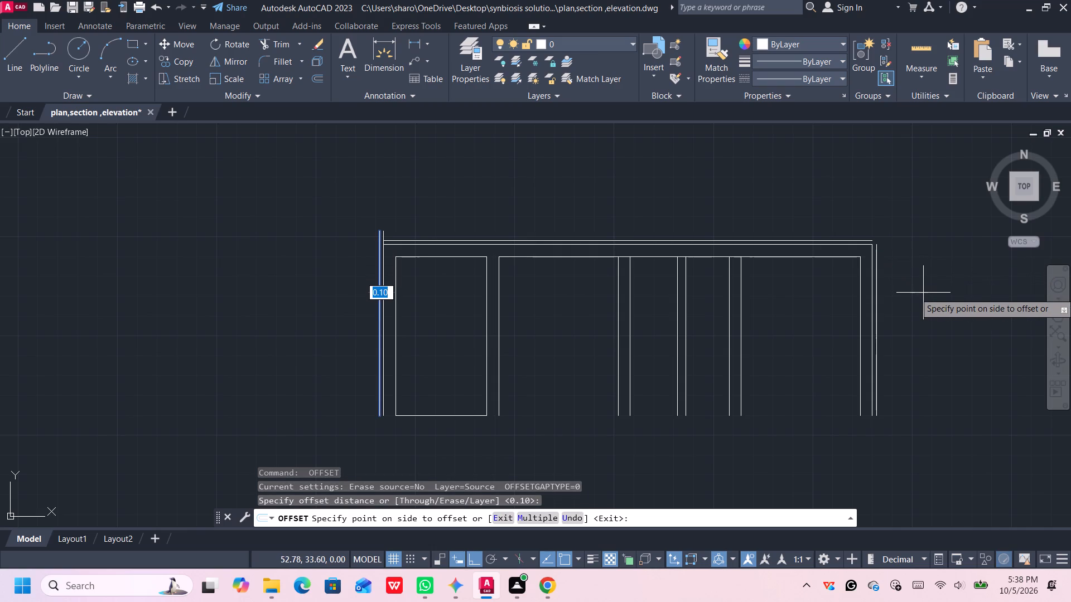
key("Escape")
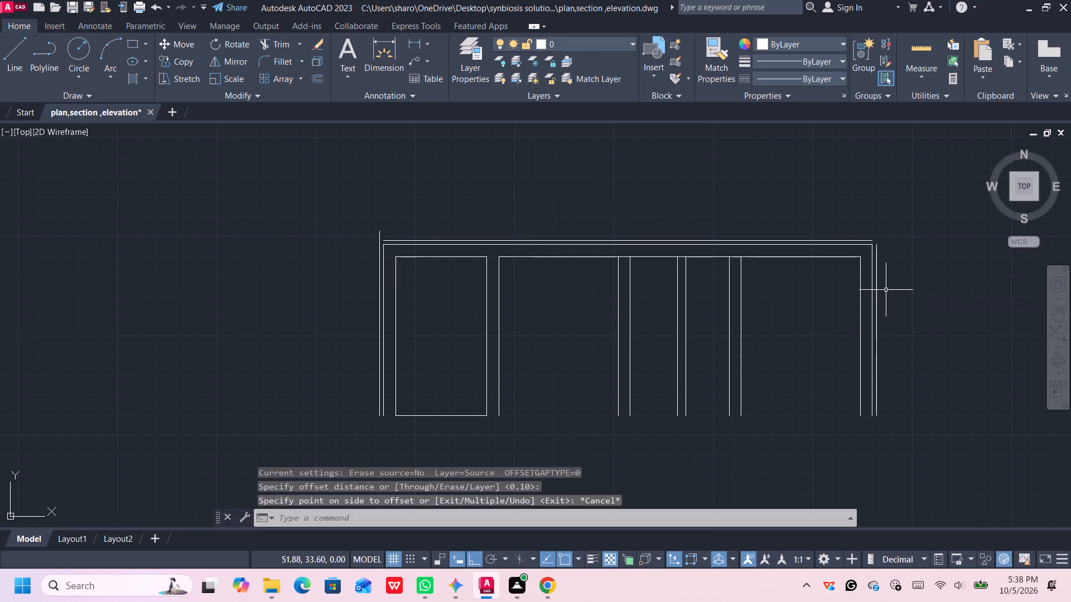
Stretch the upper end of the new rightmost vertical line straight up, past the level of the outermost top line.
left_click(876, 250)
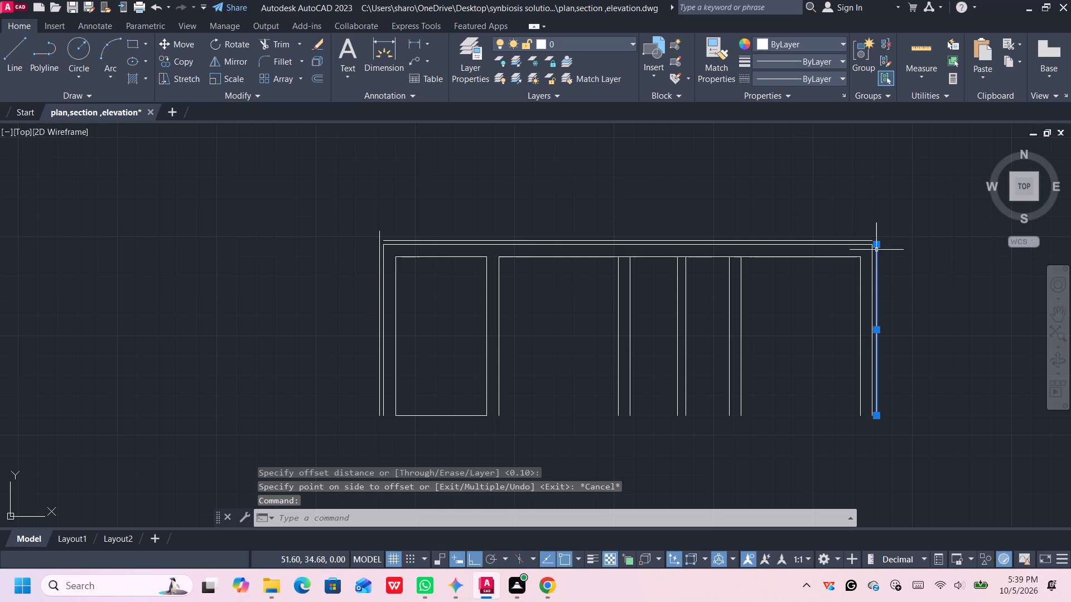
scroll(879, 247, "up", 2)
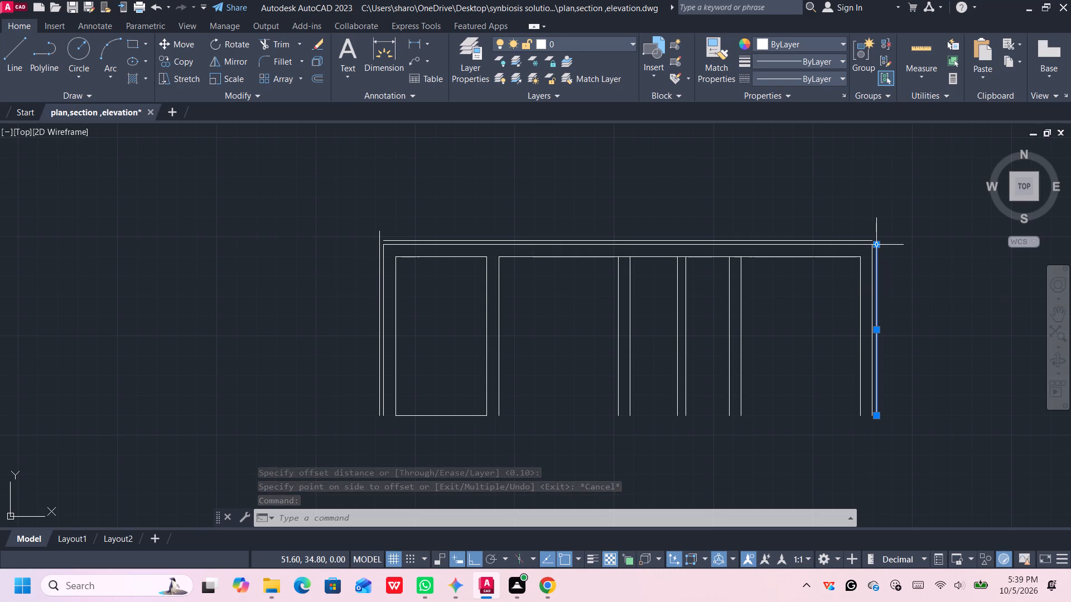
left_click(876, 243)
left_click(876, 224)
scroll(881, 244, "up", 3)
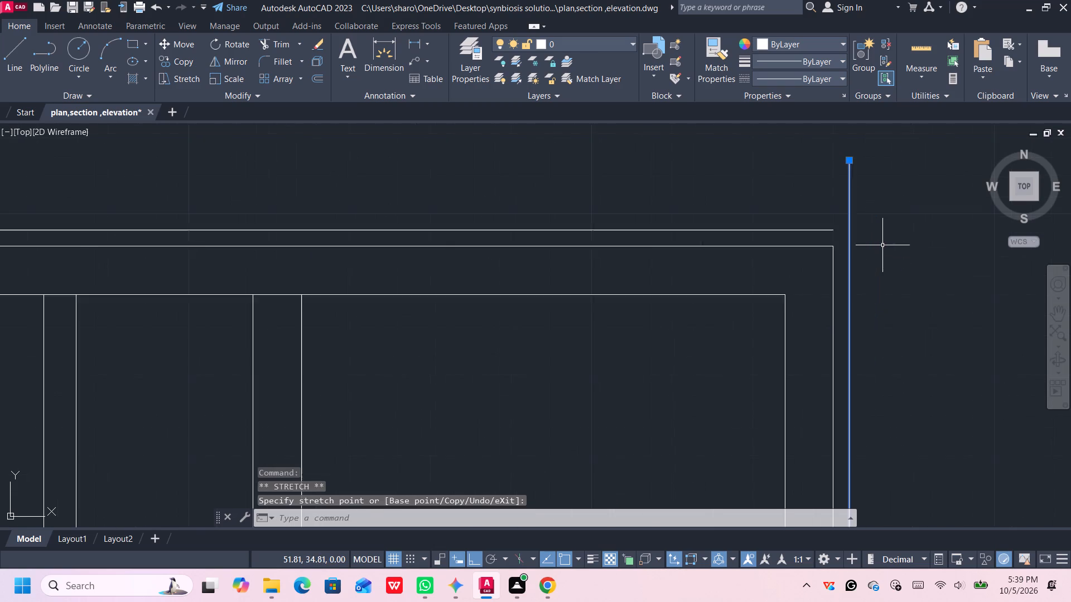
scroll(882, 245, "down", 3)
middle_click_drag(875, 250, 833, 222)
middle_click_drag(846, 260, 842, 260)
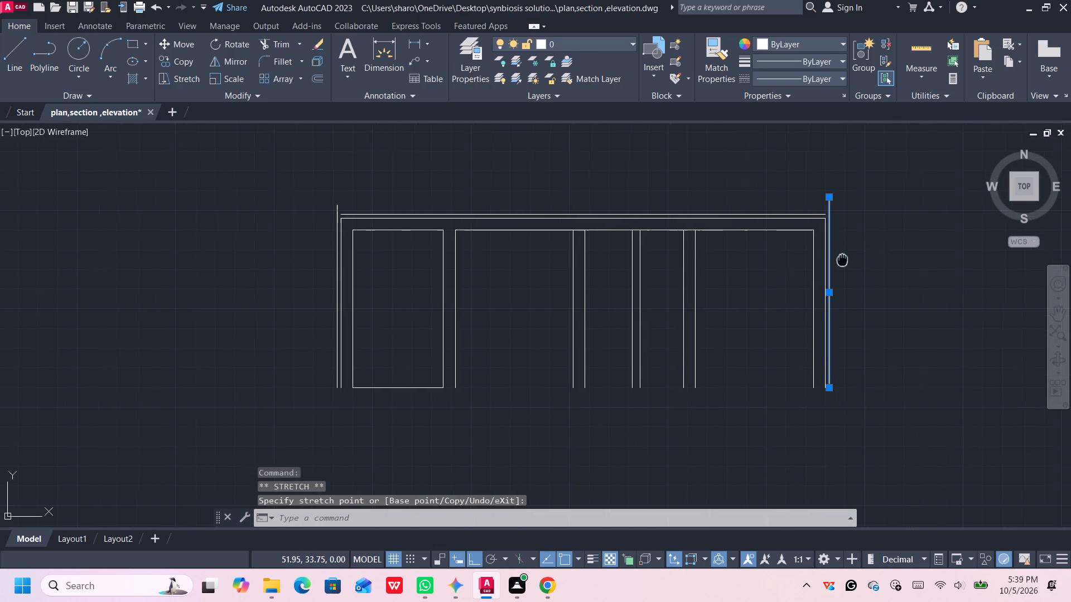
middle_click_drag(842, 260, 817, 245)
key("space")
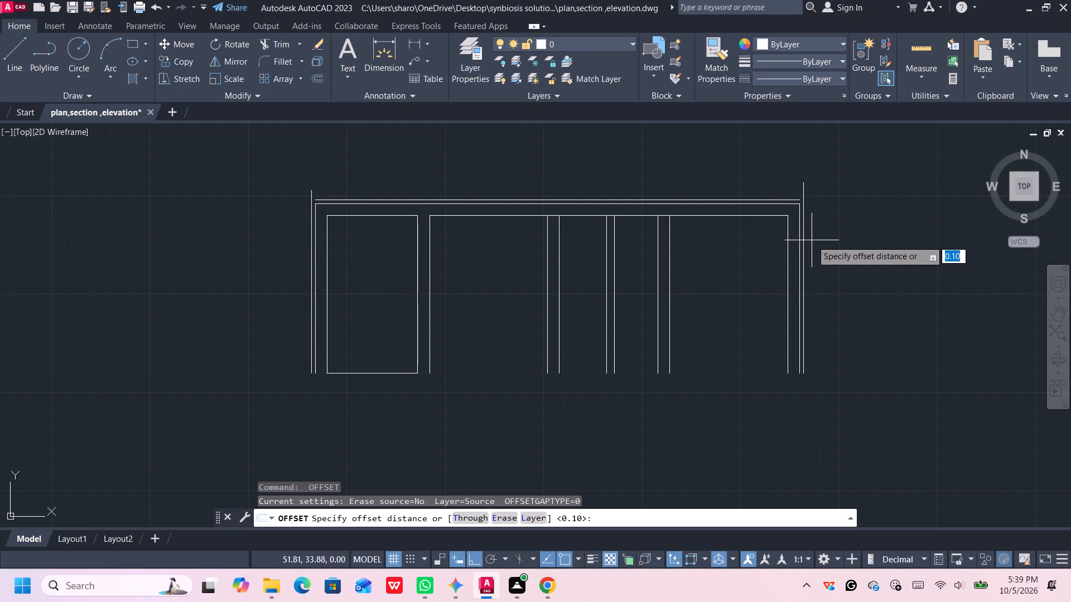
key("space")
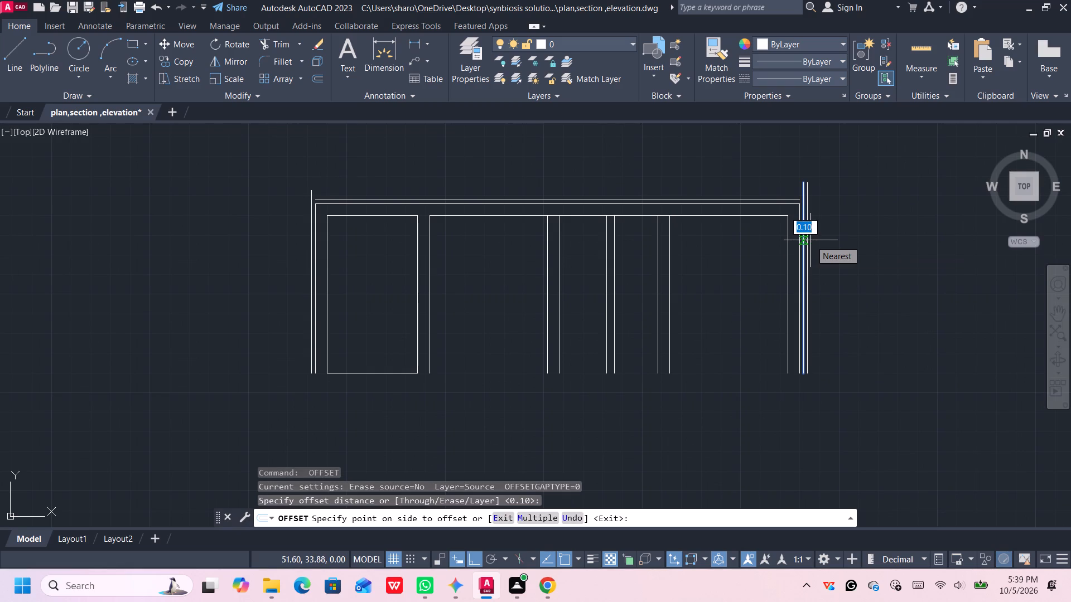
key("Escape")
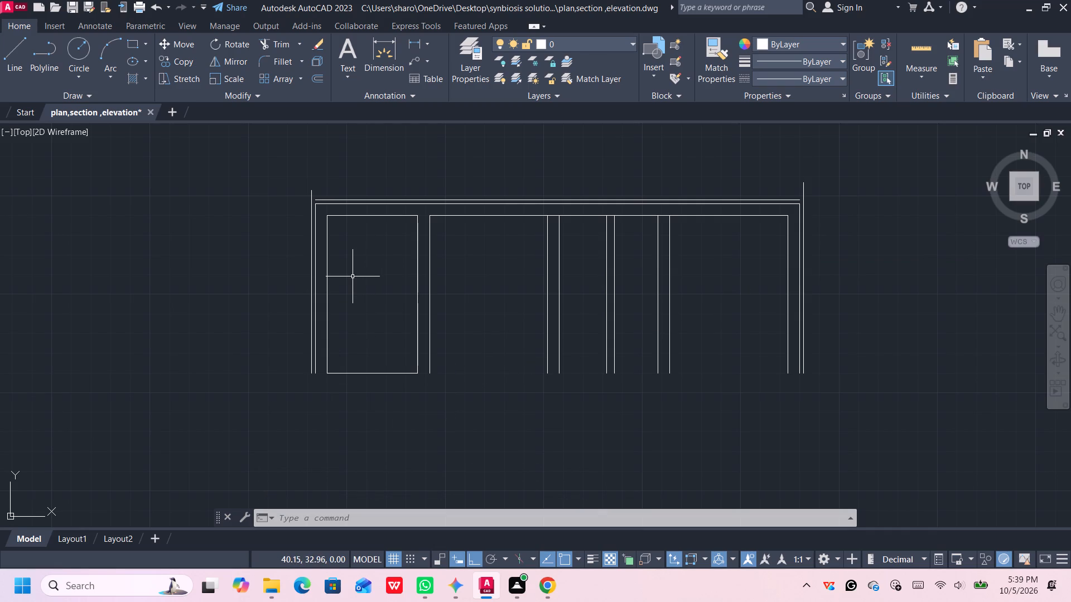
Extend both ends of the outermost top line to the stretched leftmost and rightmost vertical lines.
middle_click_drag(349, 273, 364, 317)
middle_click(364, 317)
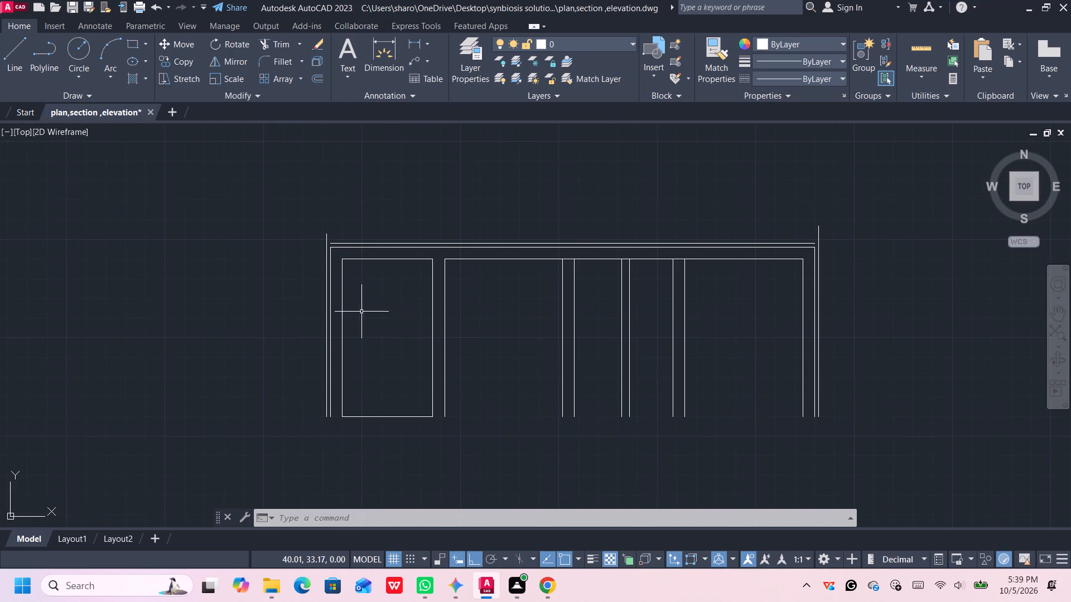
scroll(350, 262, "up", 1)
type("ex")
key("Return")
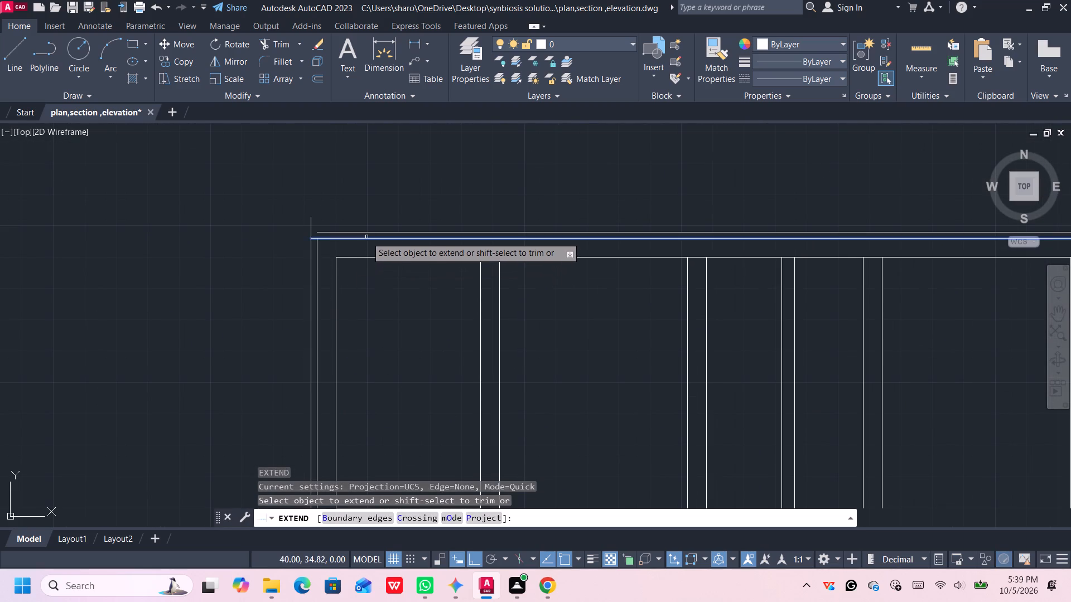
left_click(361, 232)
scroll(368, 224, "down", 4)
scroll(508, 205, "up", 1)
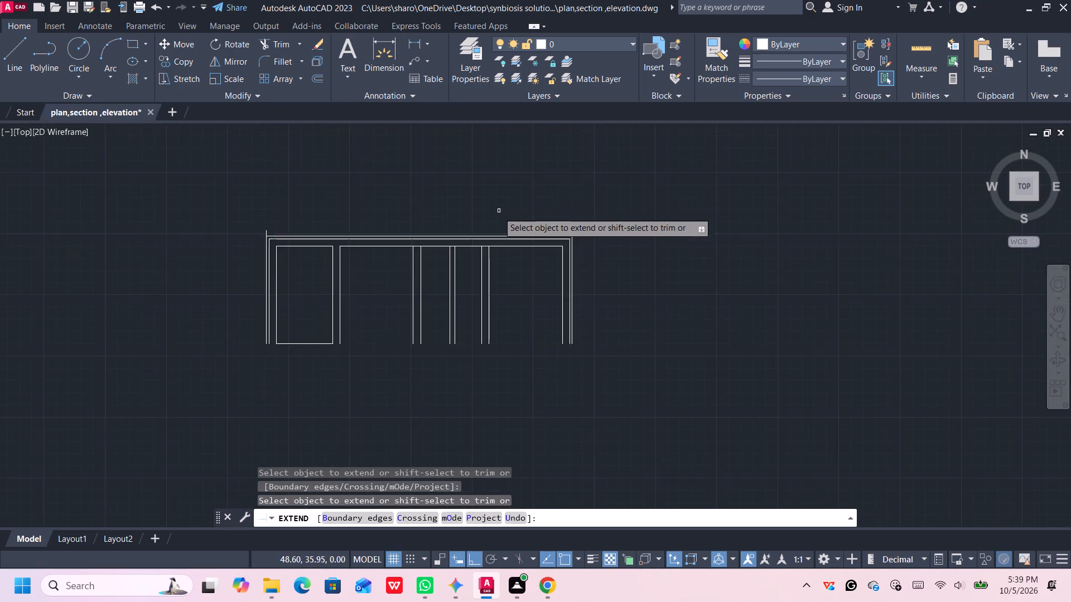
scroll(497, 213, "up", 1)
left_click(586, 248)
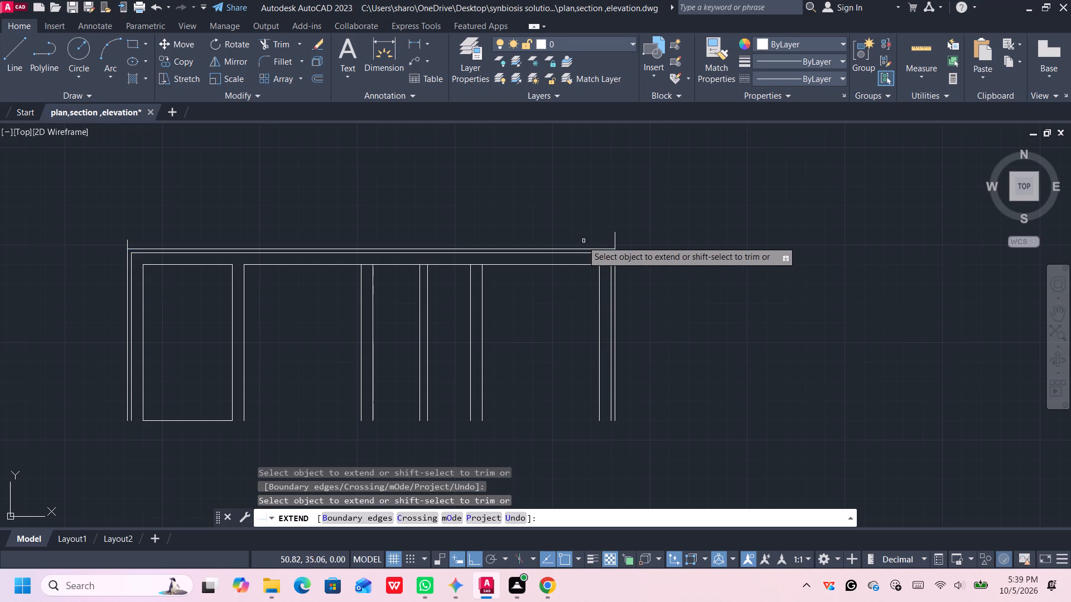
middle_click_drag(502, 220, 546, 220)
key("space")
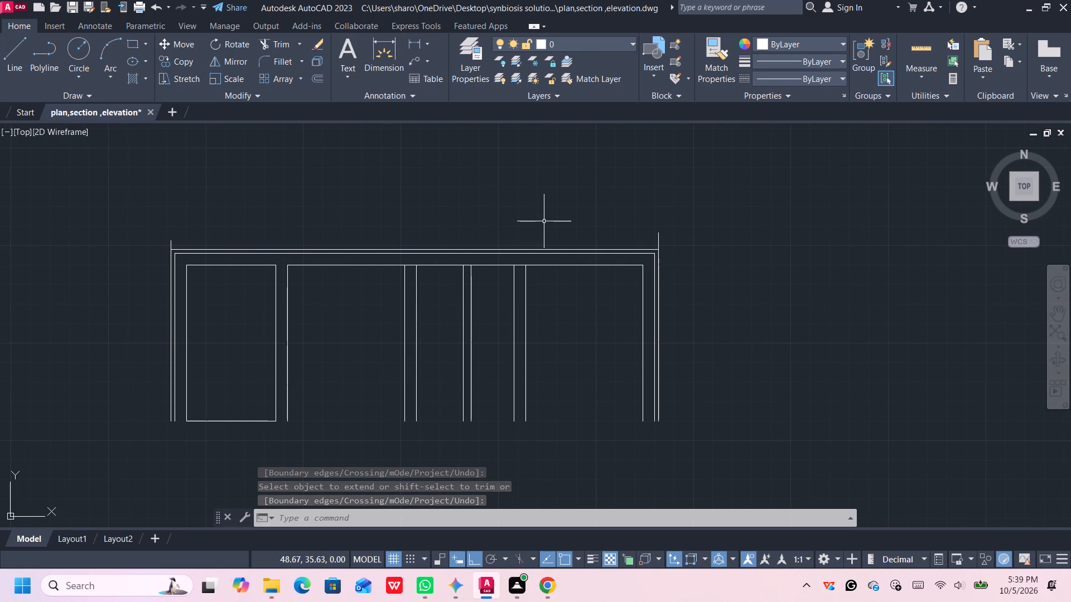
Trim the leftmost and rightmost vertical lines where they project above the outermost top line.
type("tr")
key("Return")
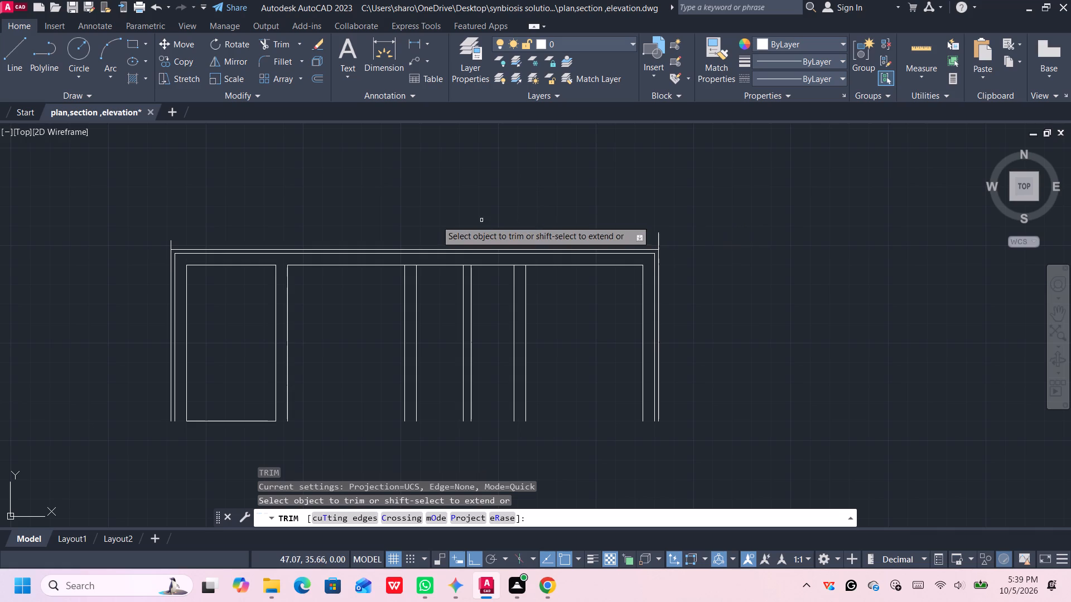
left_click(170, 240)
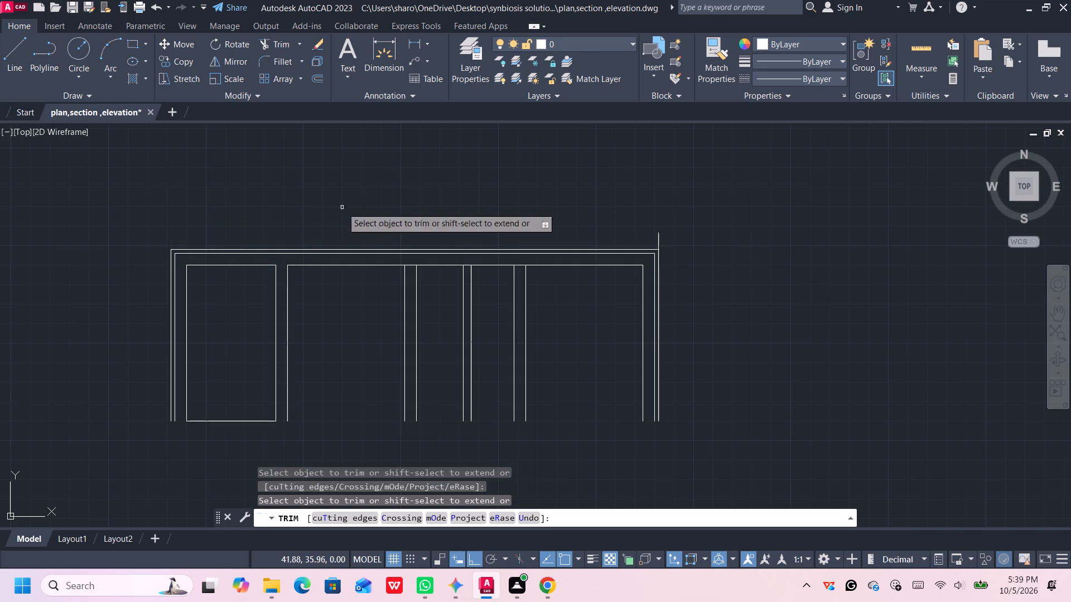
left_click(659, 234)
scroll(667, 232, "down", 2)
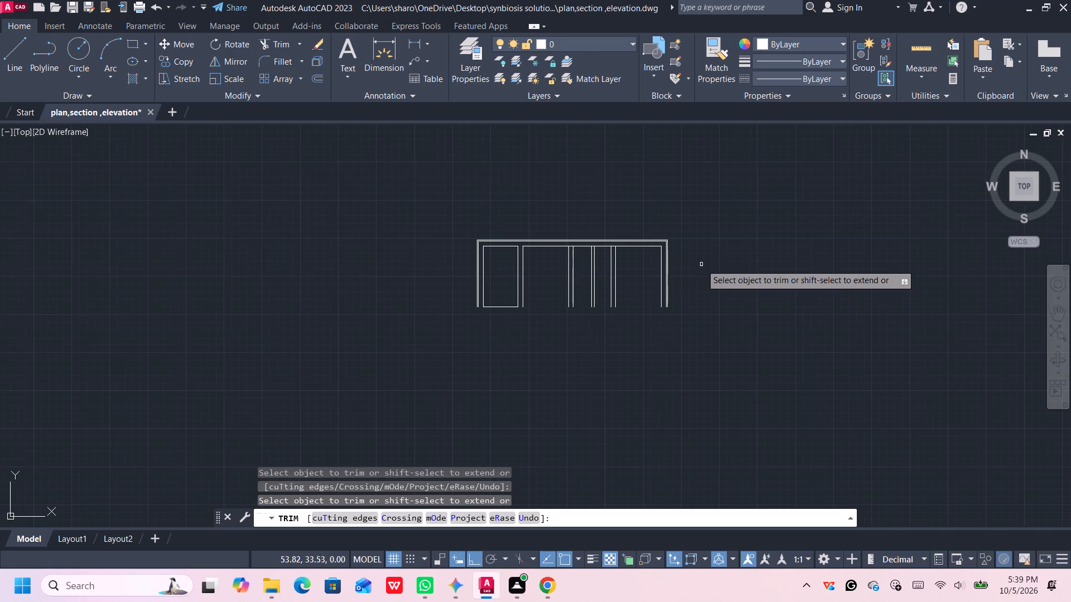
middle_click_drag(702, 275, 717, 263)
scroll(710, 276, "down", 1)
scroll(638, 328, "up", 2)
middle_click_drag(654, 286, 653, 311)
middle_click_drag(652, 317, 623, 371)
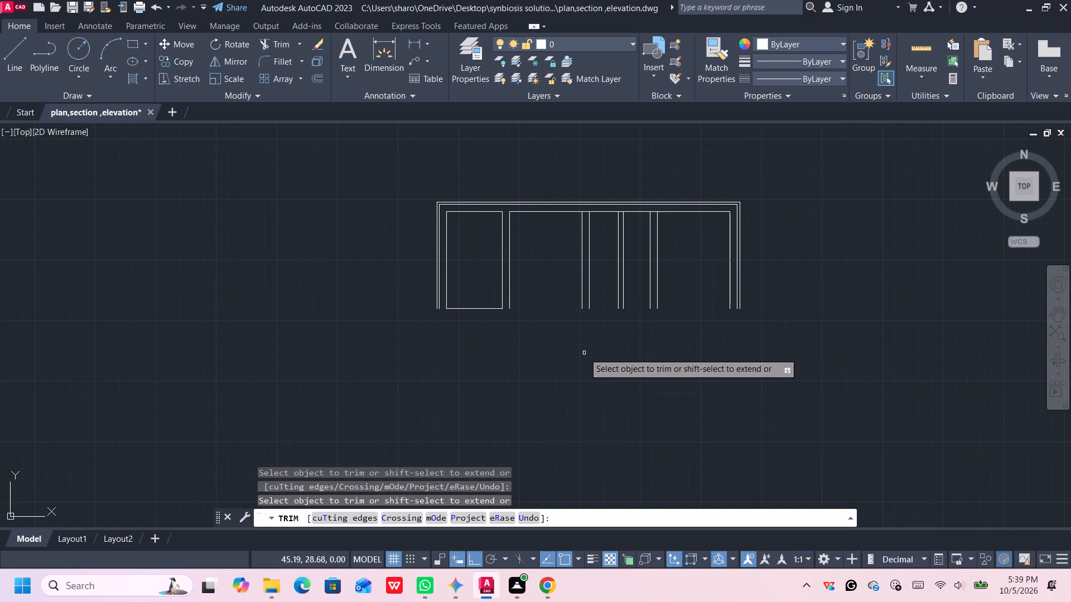
middle_click_drag(576, 339, 558, 322)
middle_click(558, 322)
middle_click(558, 322)
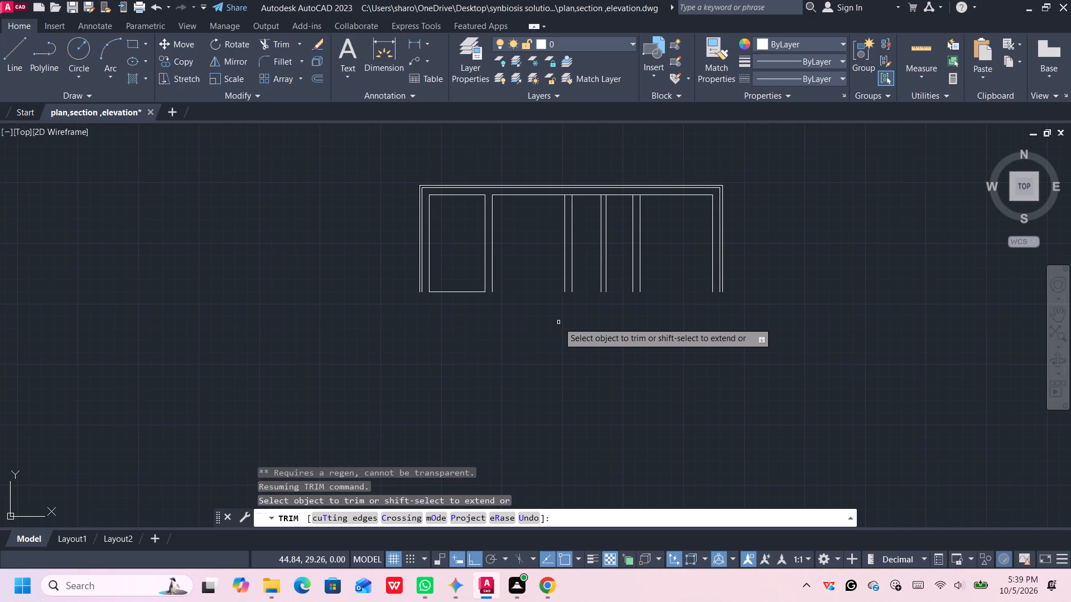
scroll(549, 318, "up", 2)
scroll(549, 318, "down", 1)
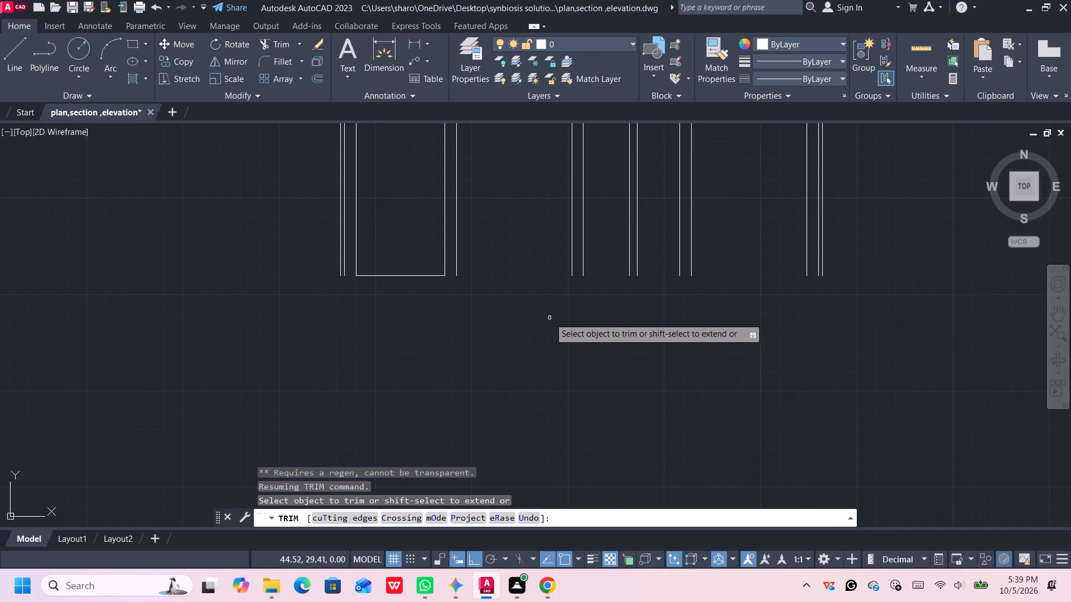
middle_click_drag(547, 315, 543, 397)
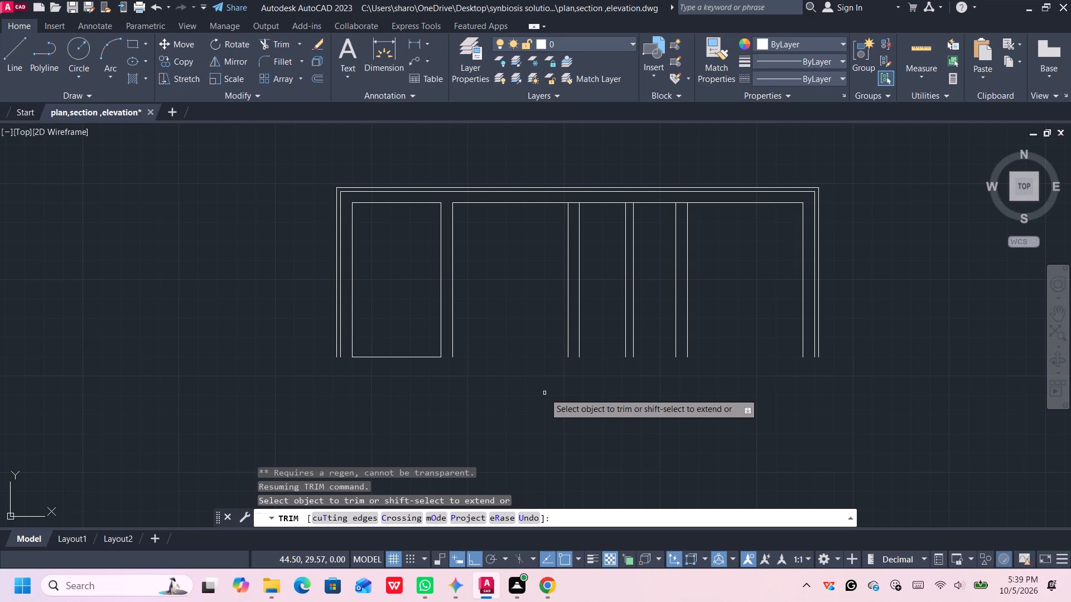
key("space")
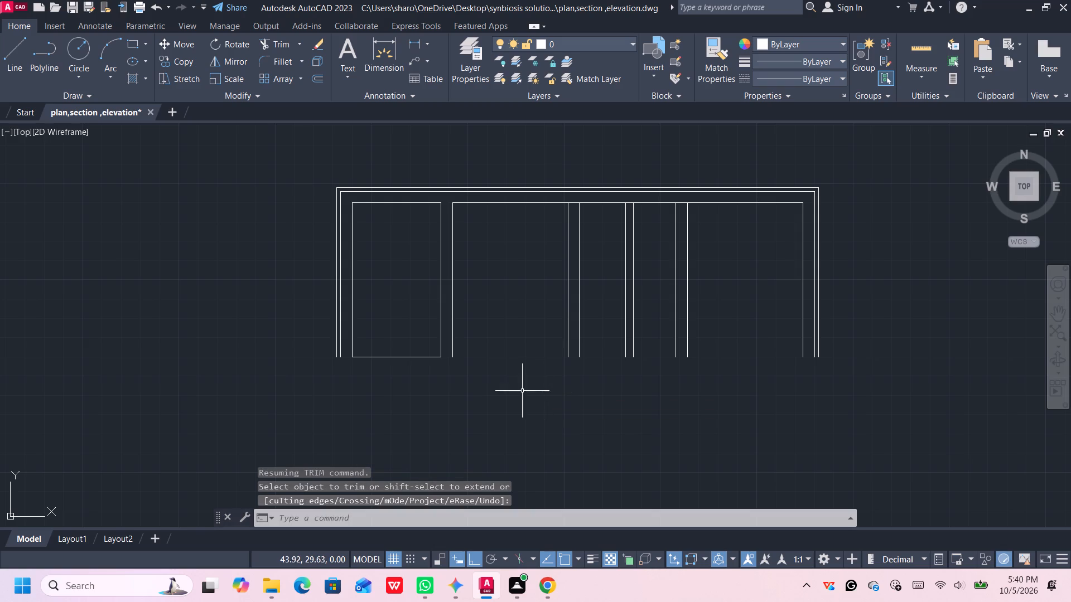
Stretch the right end of the left room's bottom line to the innermost right wall line's lower end, about 11.70 m in total.
middle_click_drag(450, 389, 439, 329)
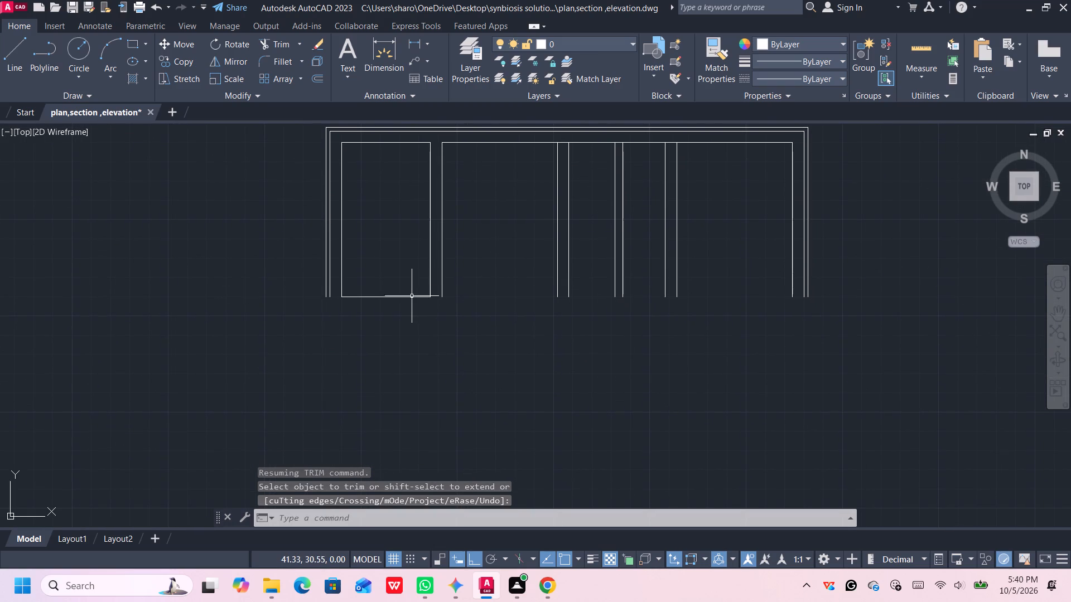
left_click(412, 297)
left_click(428, 294)
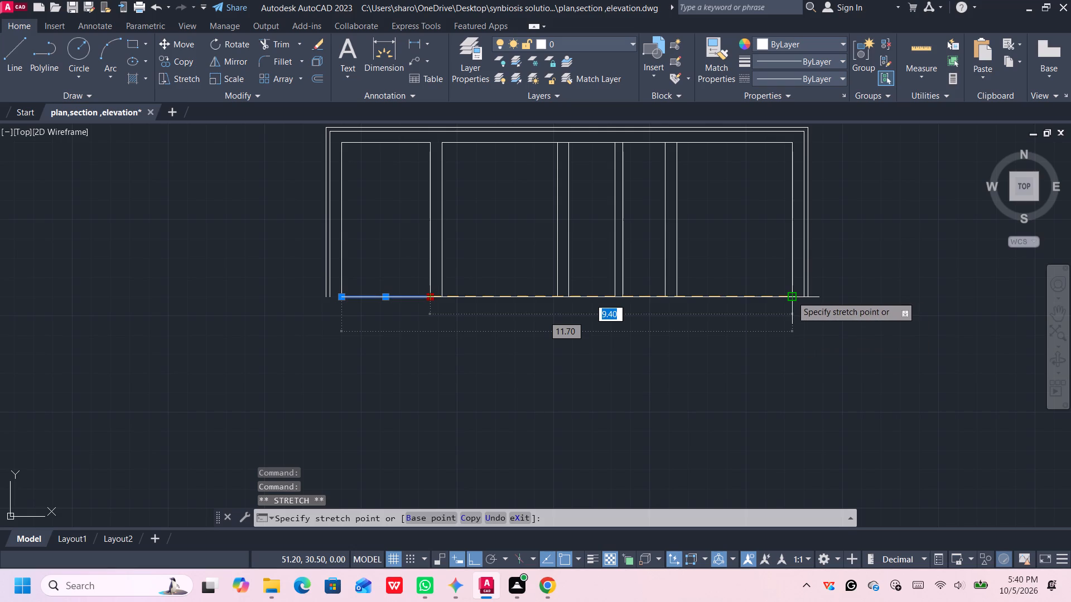
left_click(790, 296)
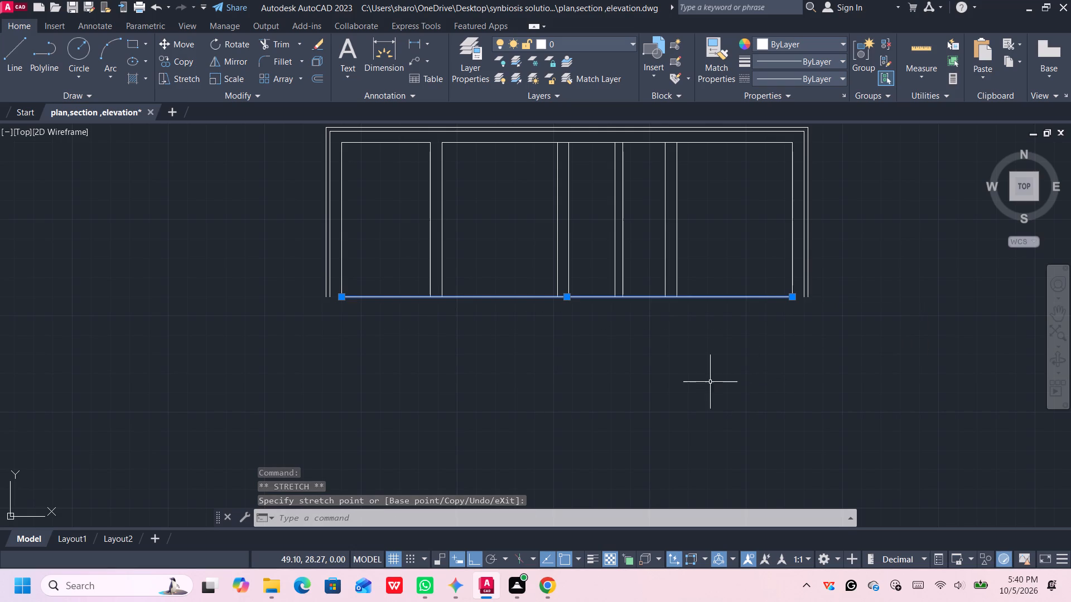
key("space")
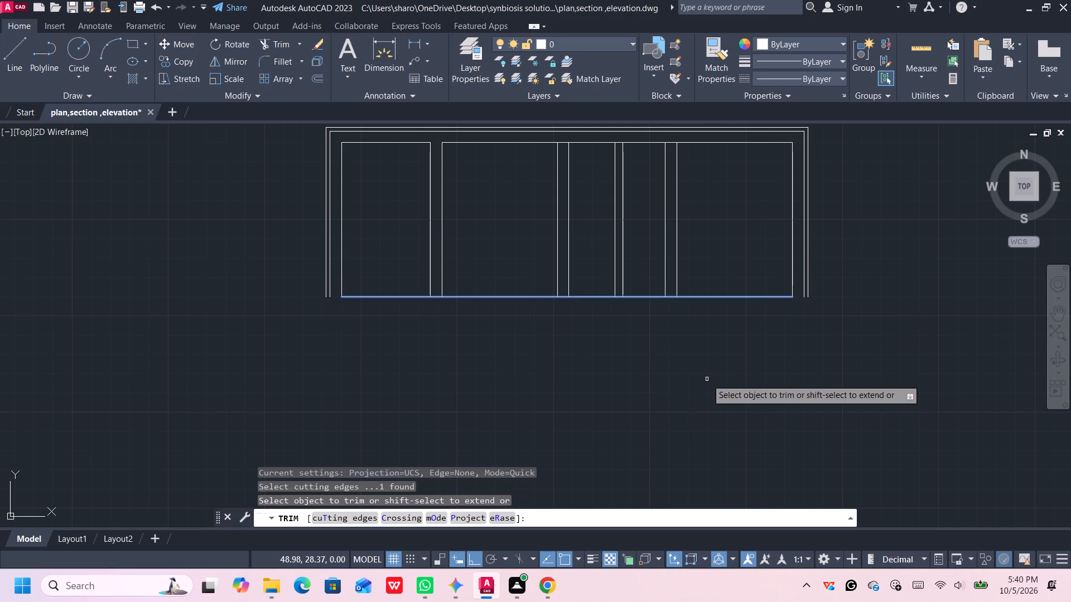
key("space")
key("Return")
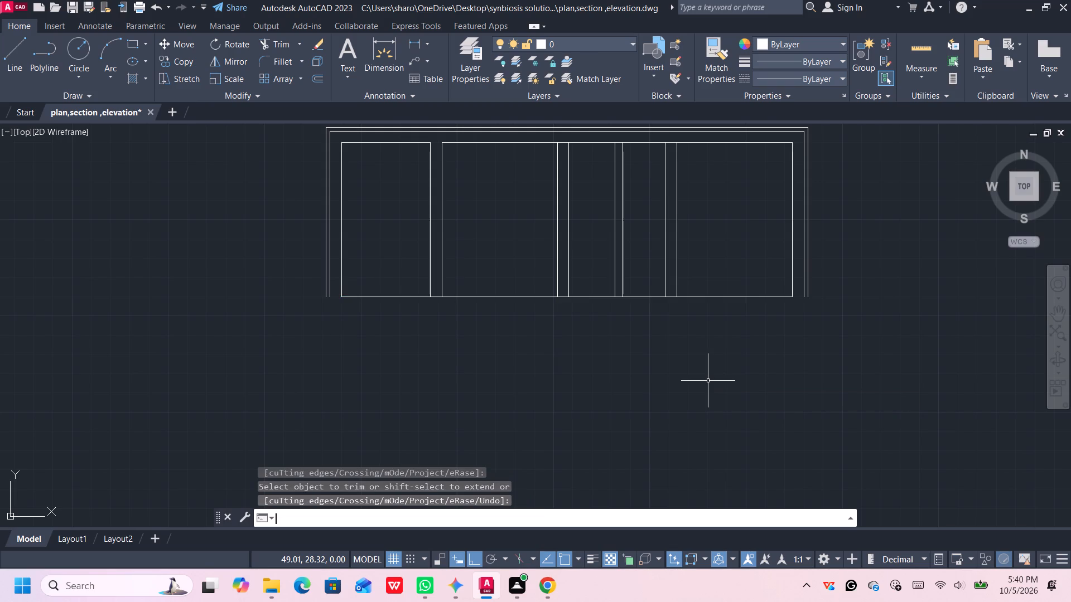
Offset the rooms' full-width bottom line 0.3 m downward.
left_click(544, 297)
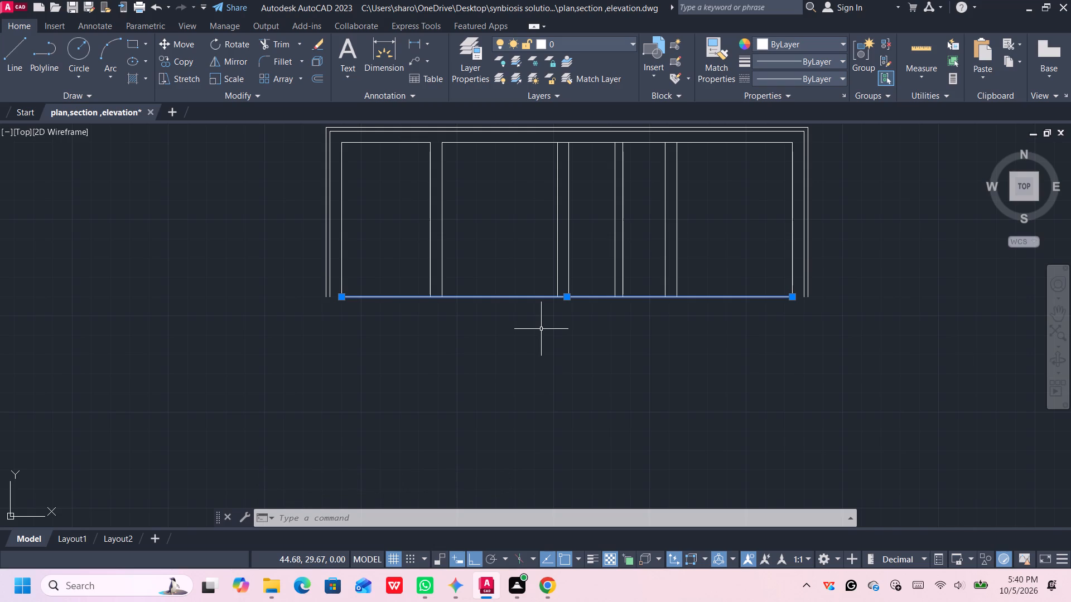
key("o")
key("Return")
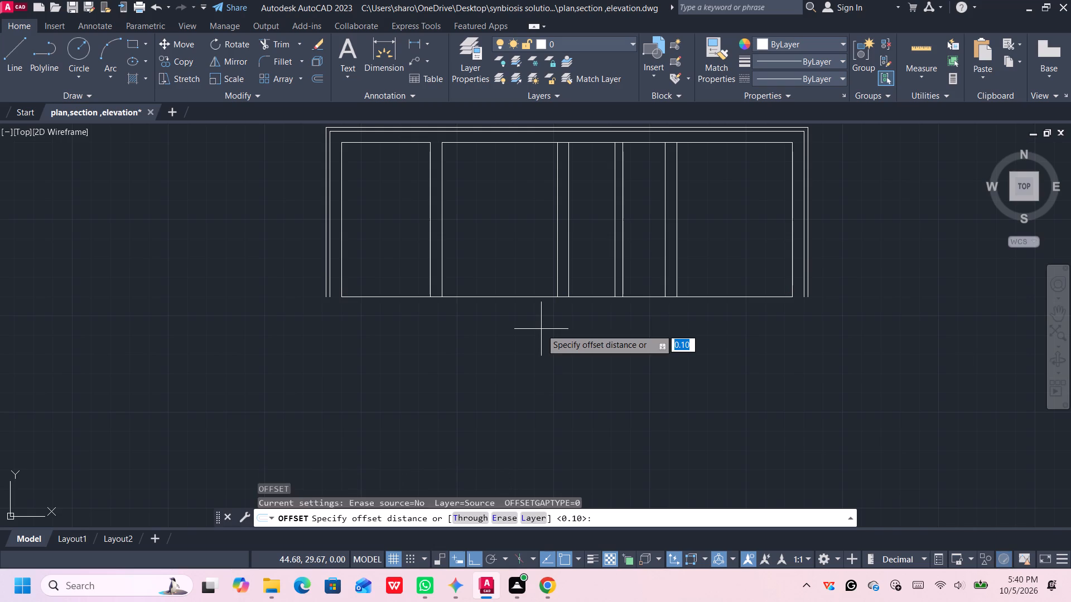
left_click(542, 295)
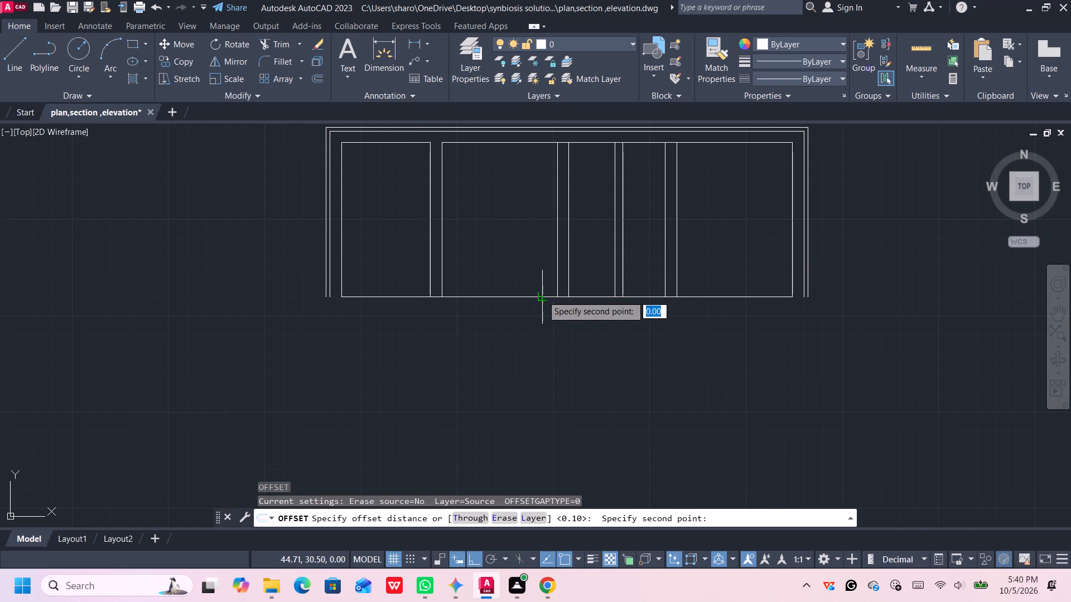
type("0.3")
key("Return")
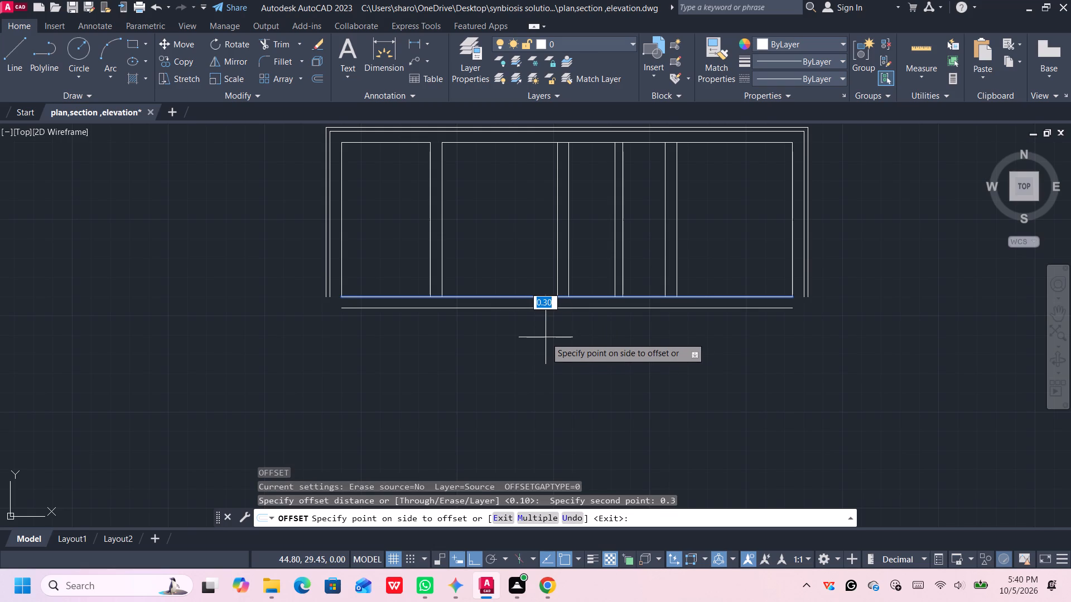
left_click(546, 337)
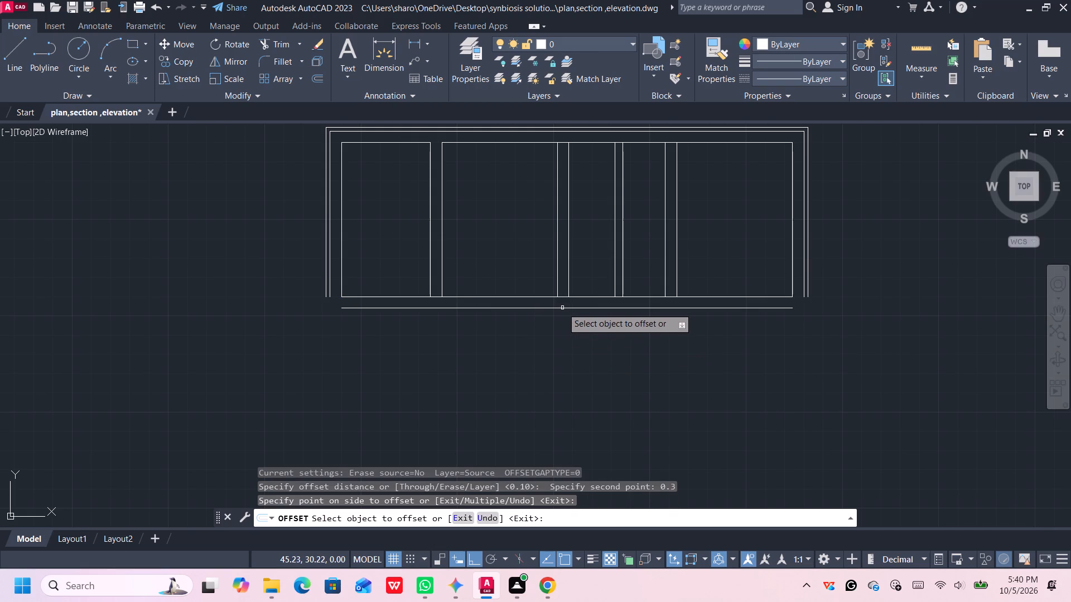
Offset the new lower wall line 4.5 m downward.
left_click(561, 308)
scroll(566, 350, "down", 1)
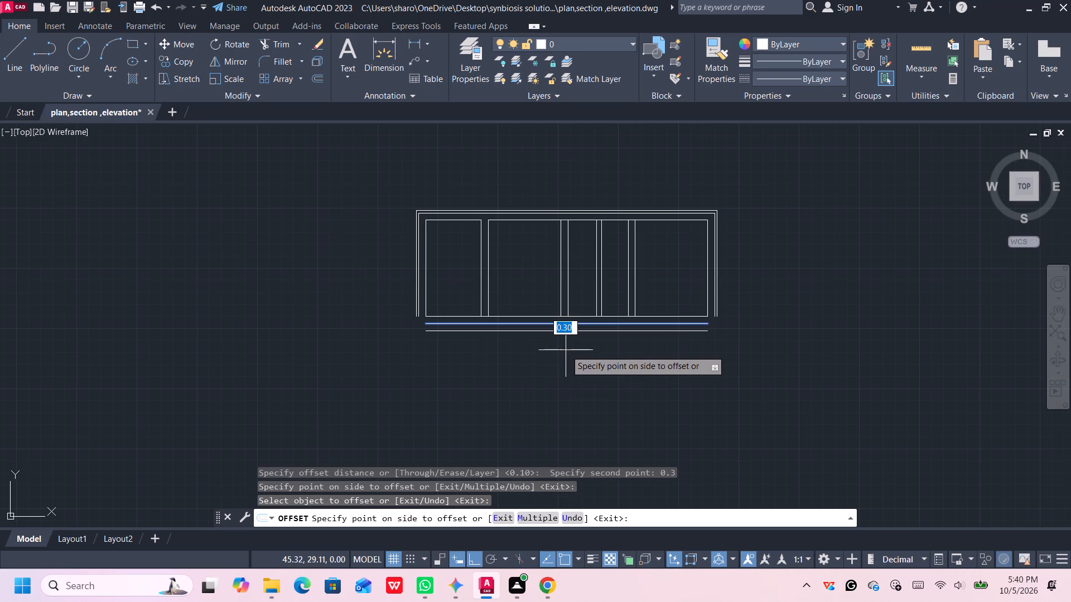
type("4.5")
key("Return")
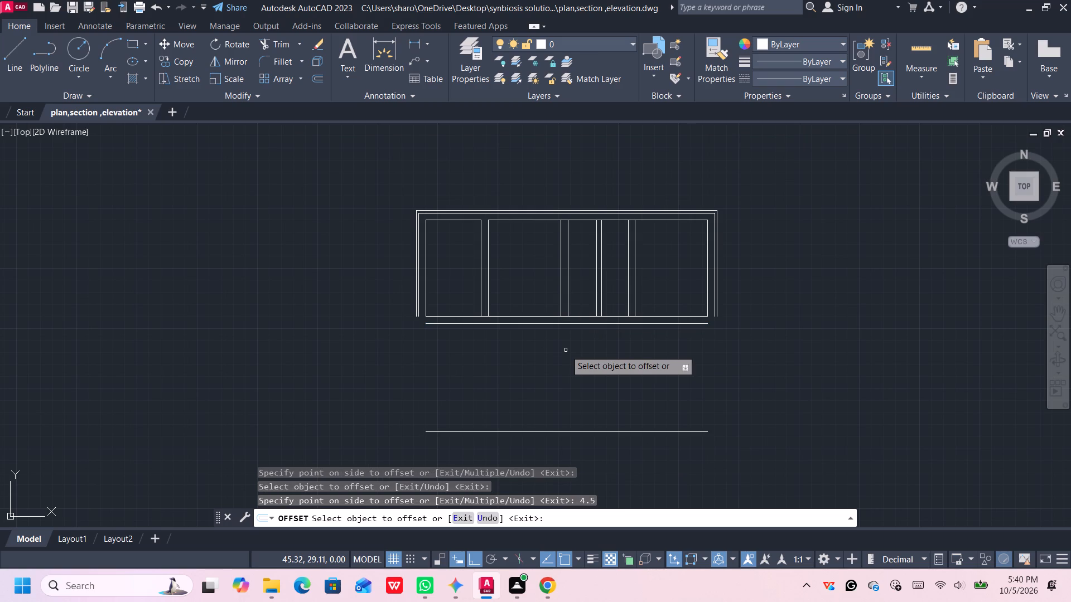
Offset the lowest horizontal line 0.3 m downward to form the bottom wall.
middle_click_drag(577, 395, 561, 281)
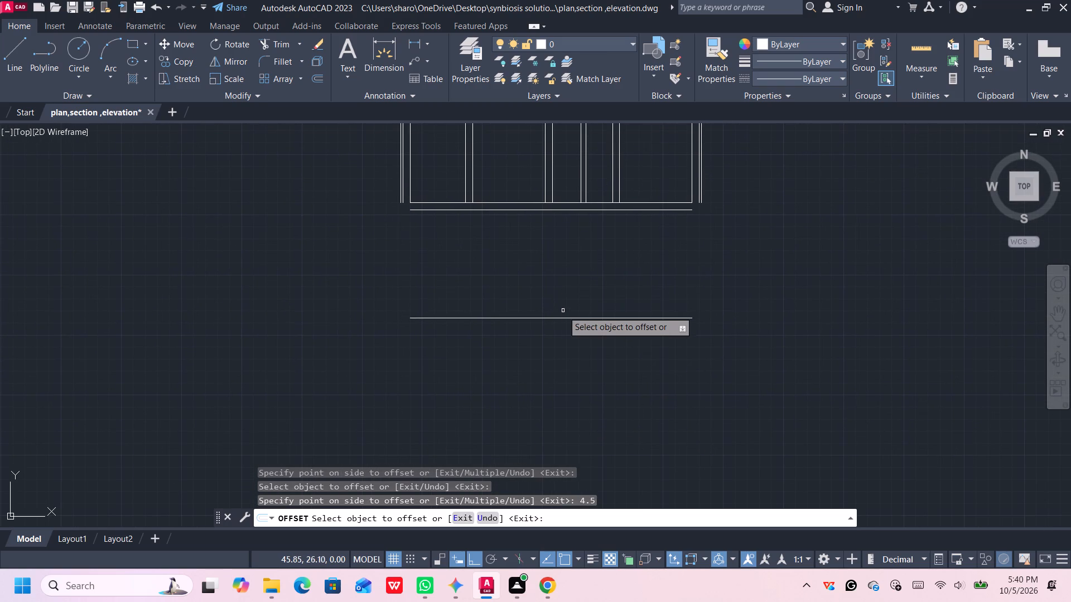
left_click(565, 318)
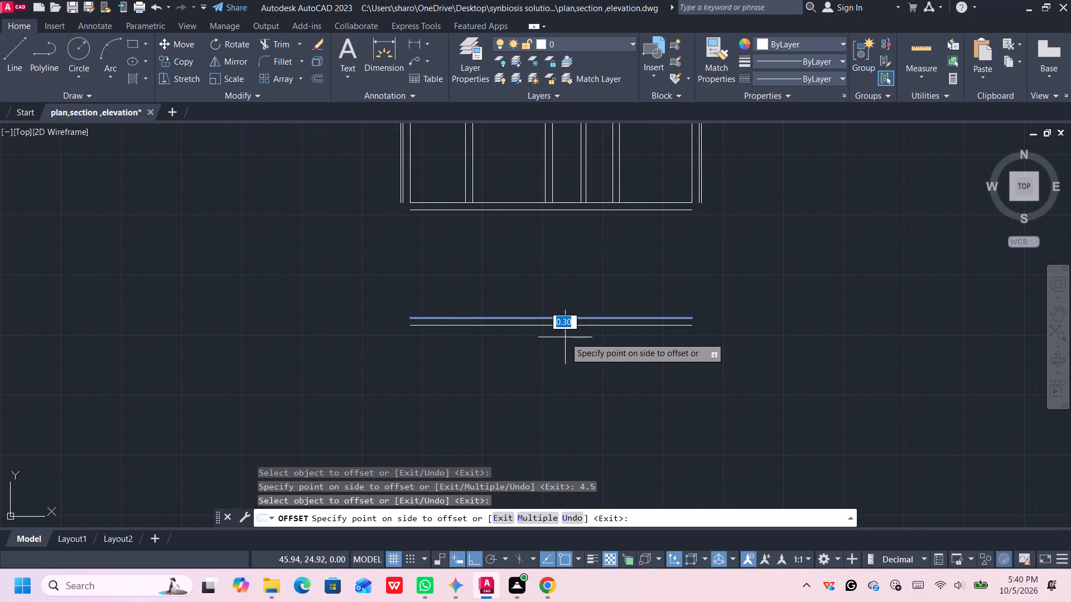
left_click(565, 337)
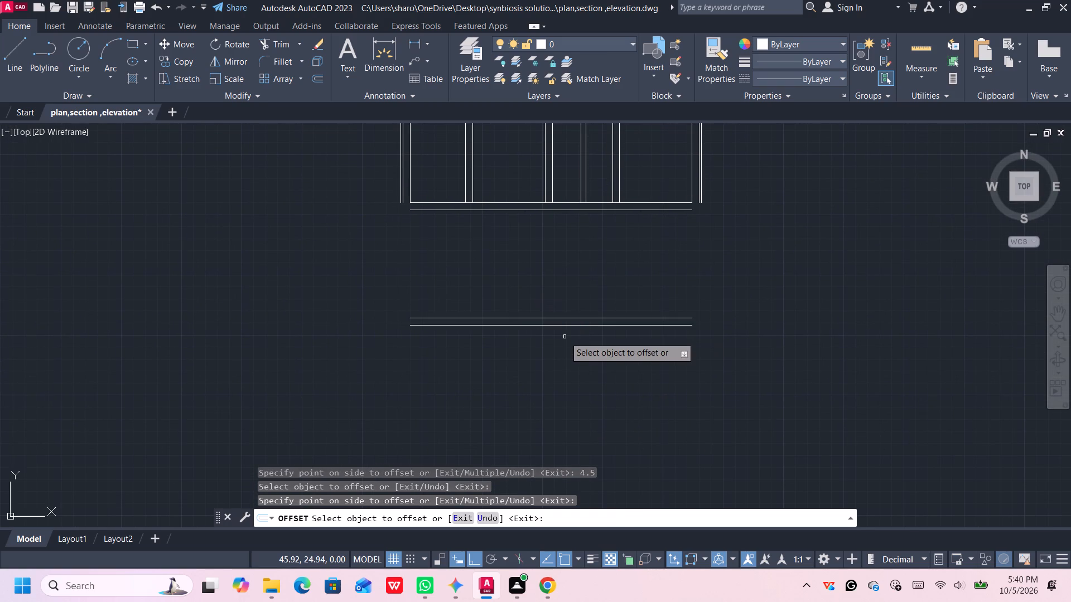
middle_click_drag(583, 232, 536, 266)
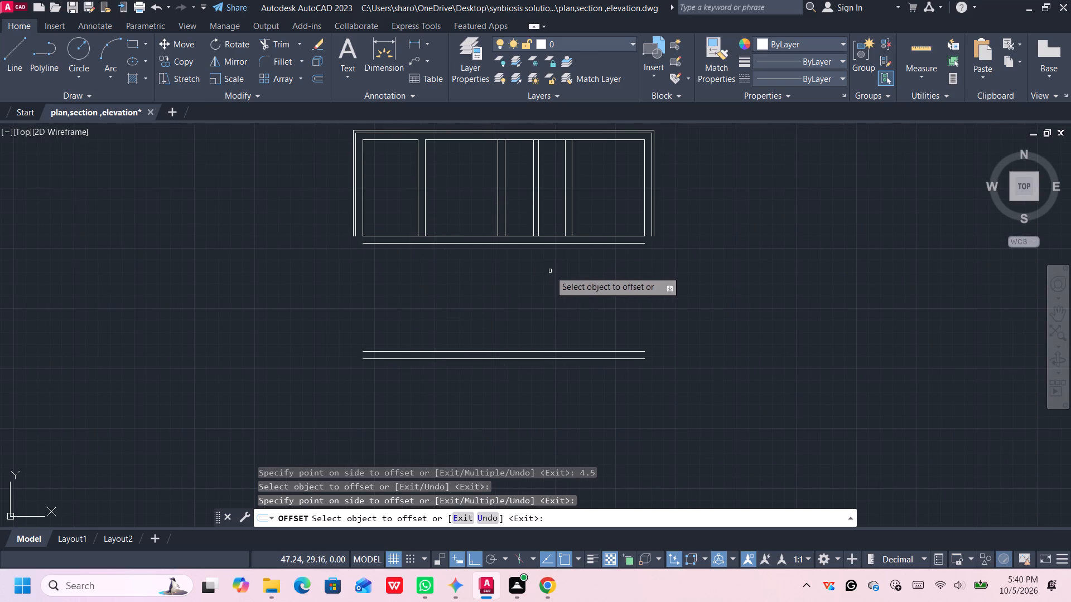
middle_click_drag(553, 278, 552, 261)
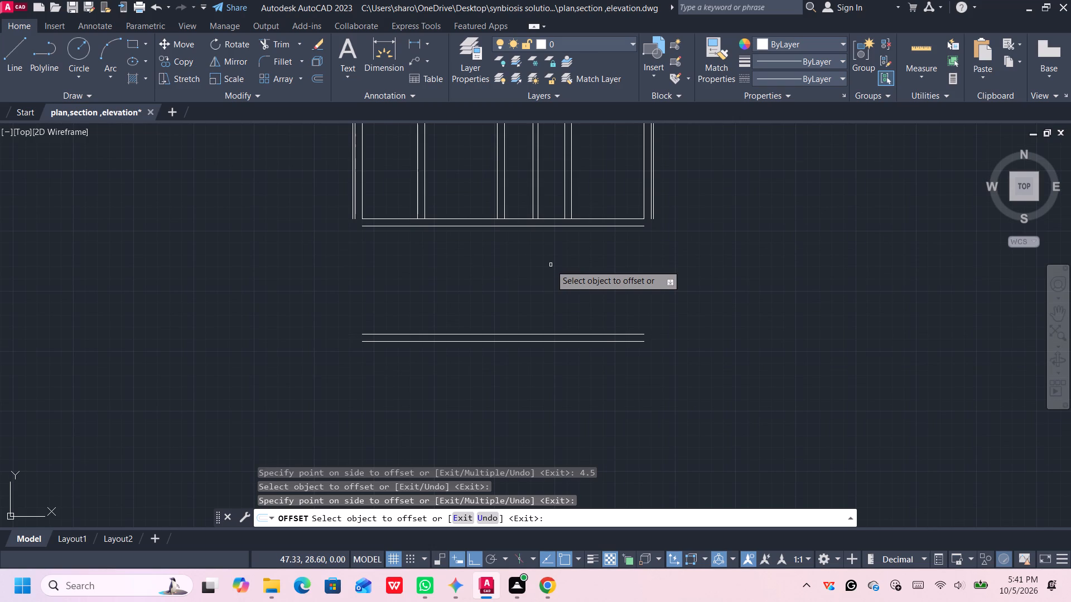
key("space")
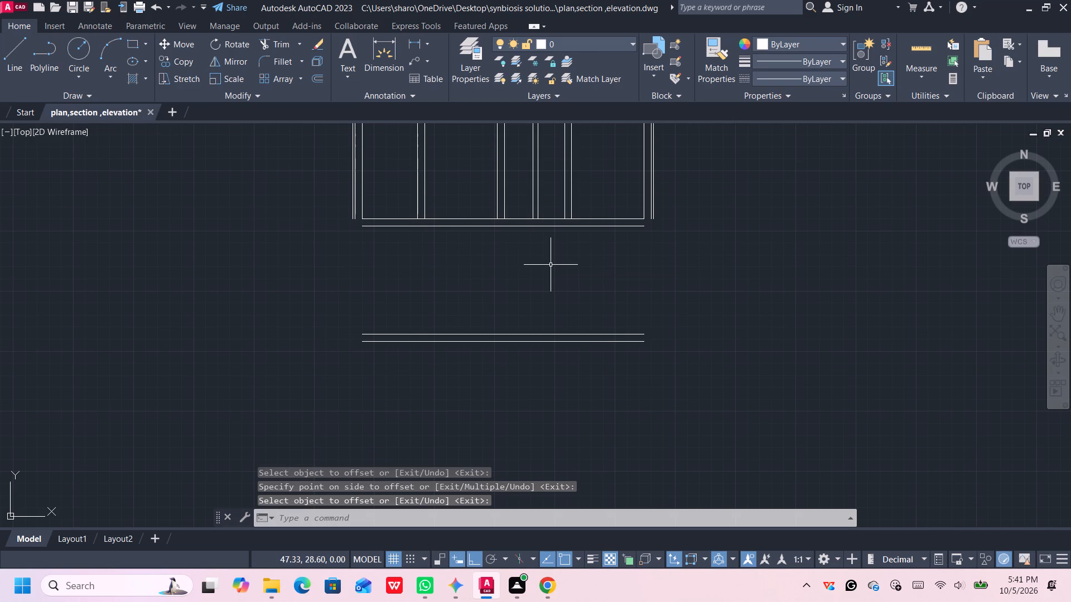
Stretch the right end of the lowest horizontal line about 1.3 m outward, past the outermost right wall line.
middle_click_drag(622, 263, 582, 257)
scroll(582, 257, "down", 1)
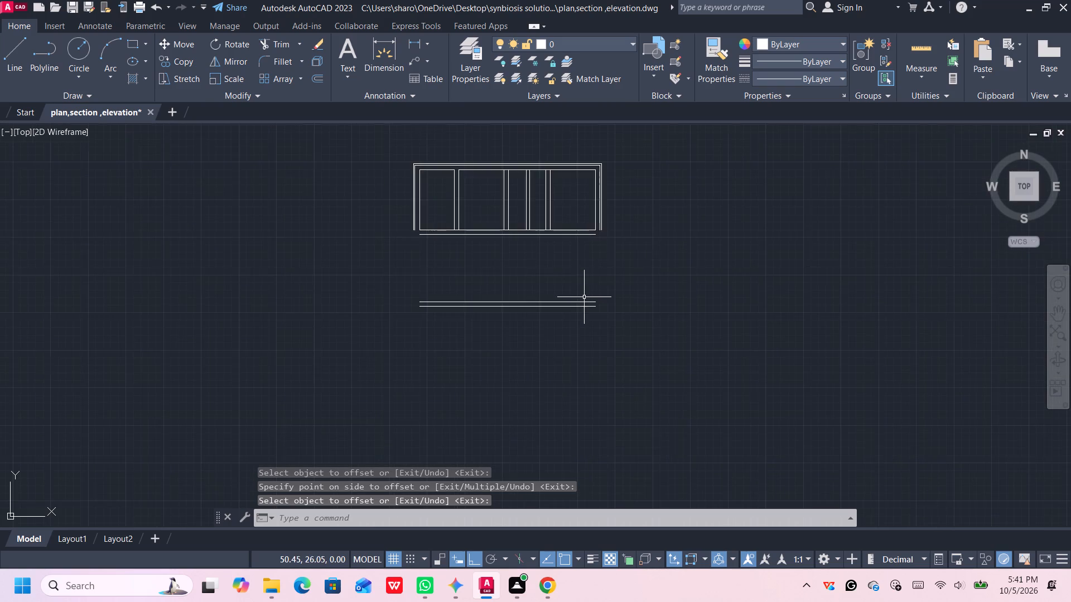
scroll(584, 297, "up", 2)
scroll(585, 297, "down", 1)
middle_click_drag(585, 293, 516, 324)
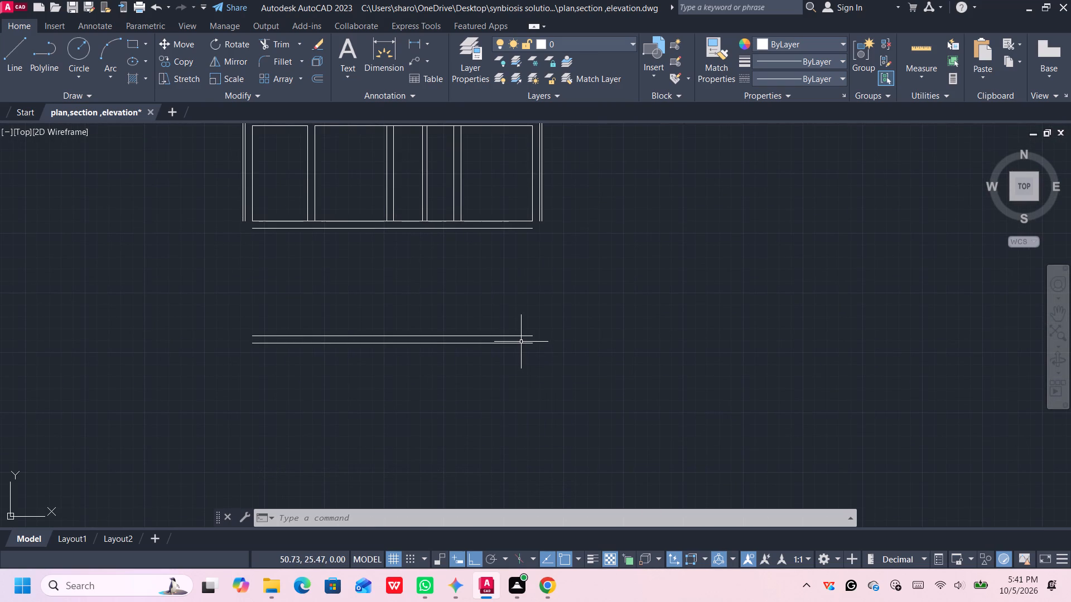
left_click(521, 342)
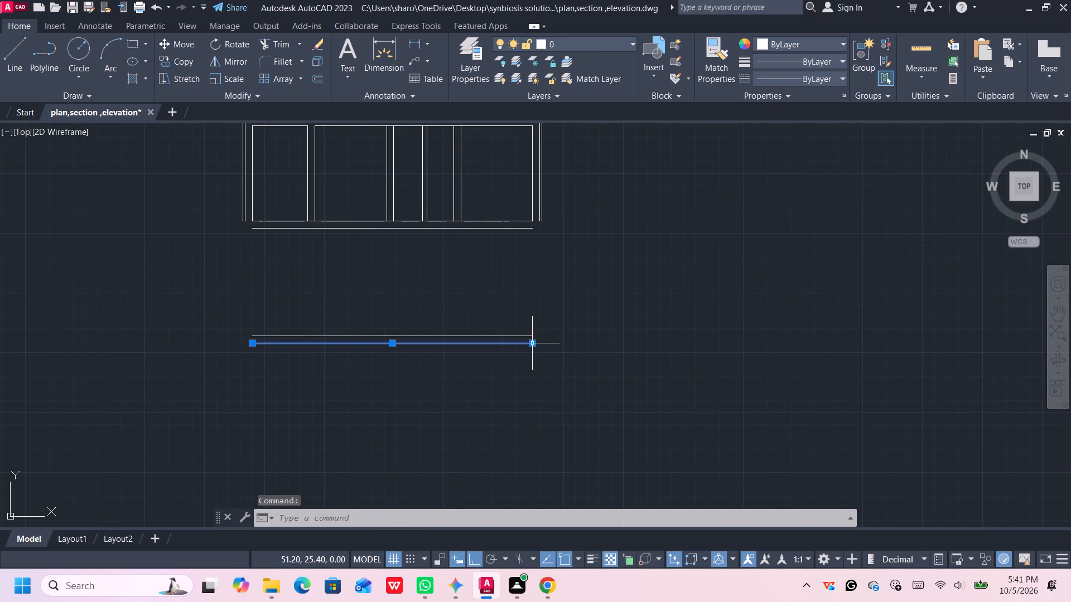
left_click(534, 346)
left_click(563, 343)
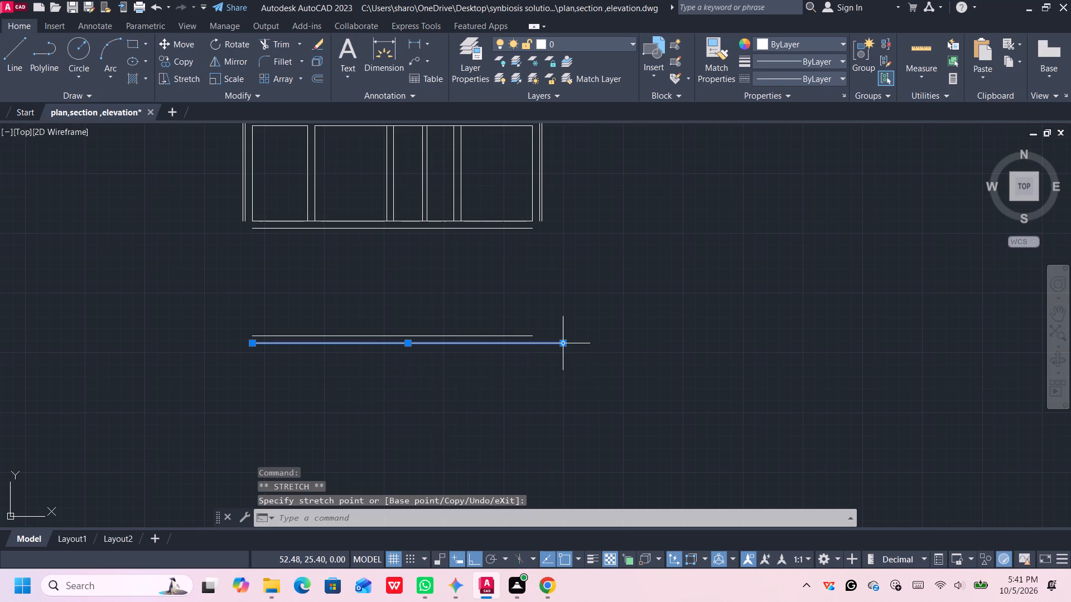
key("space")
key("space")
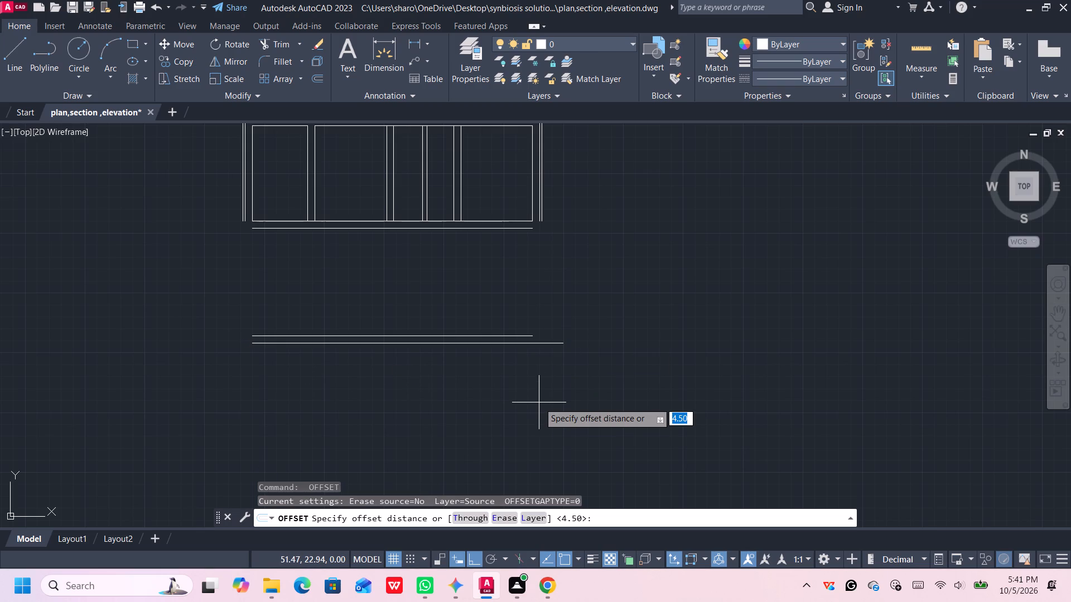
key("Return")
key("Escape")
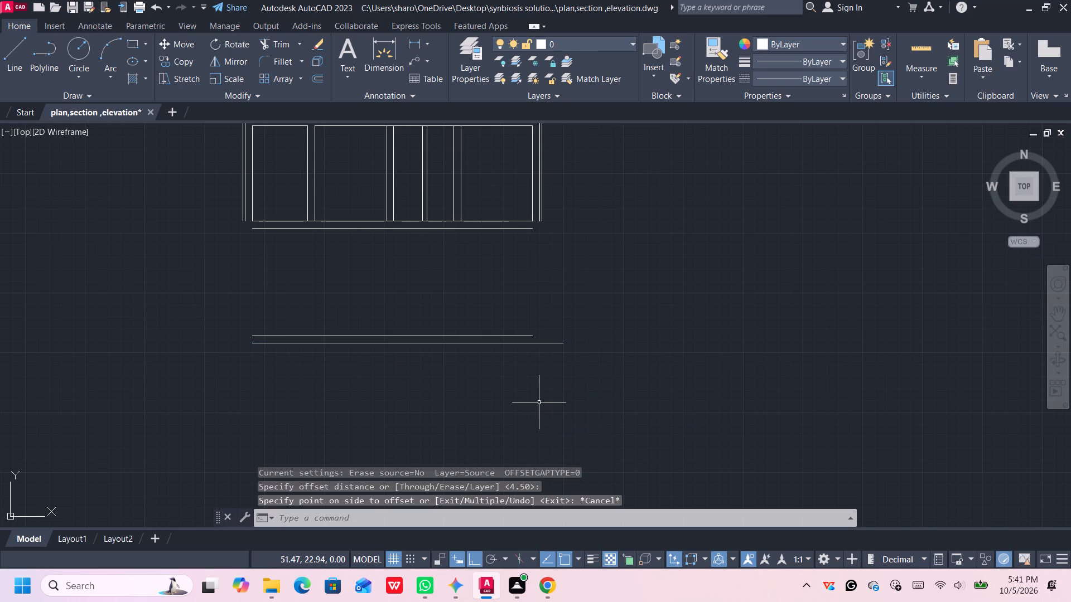
Extend the two outer right wall lines and the inner right wall line down to the lower room's bottom wall lines.
middle_click_drag(537, 269, 530, 279)
type("ex")
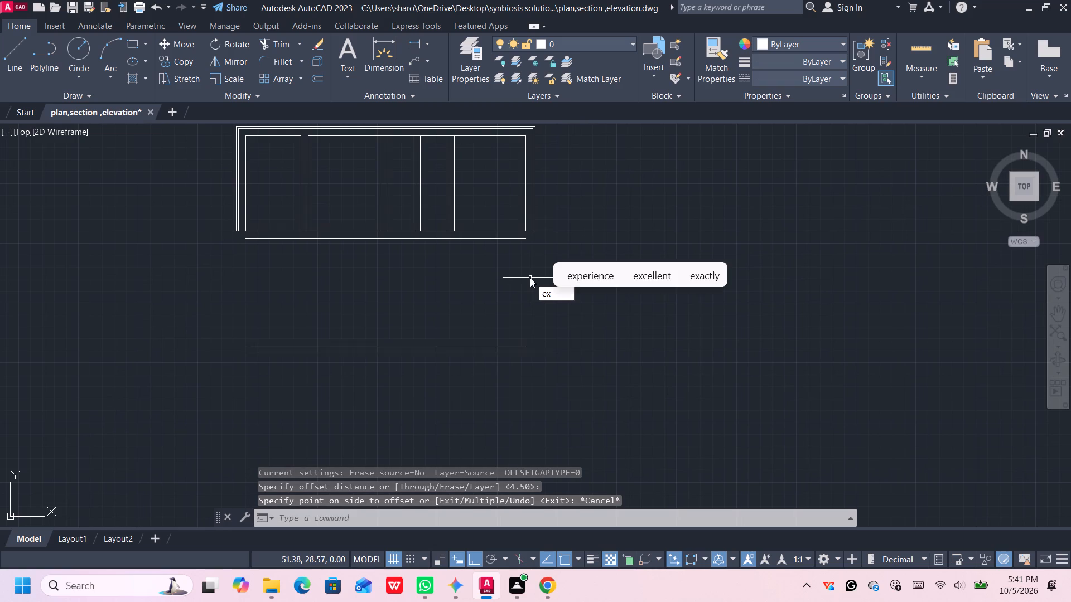
key("Return")
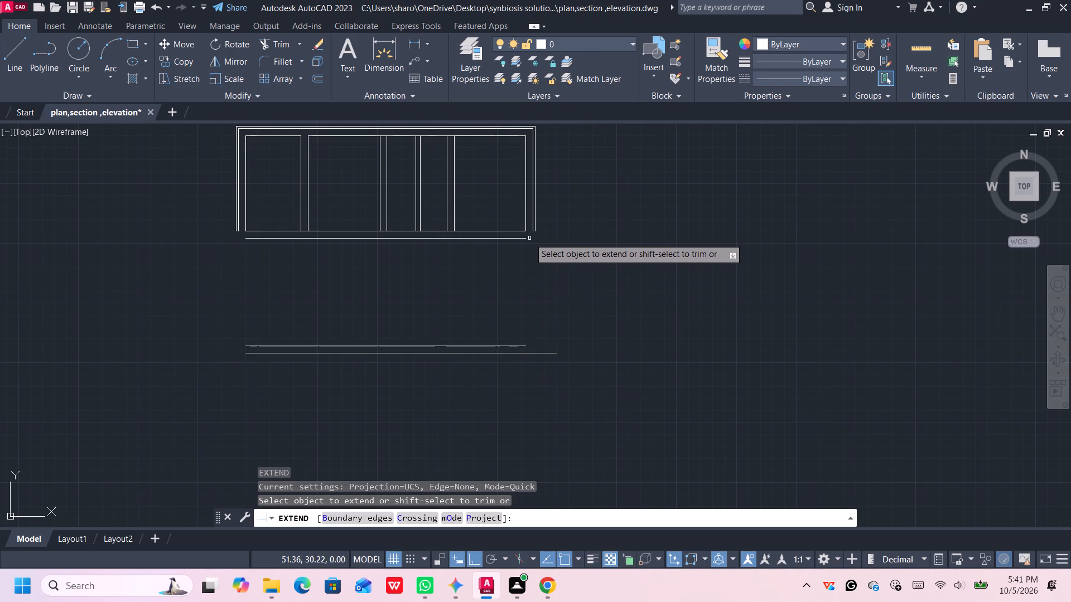
left_click(532, 229)
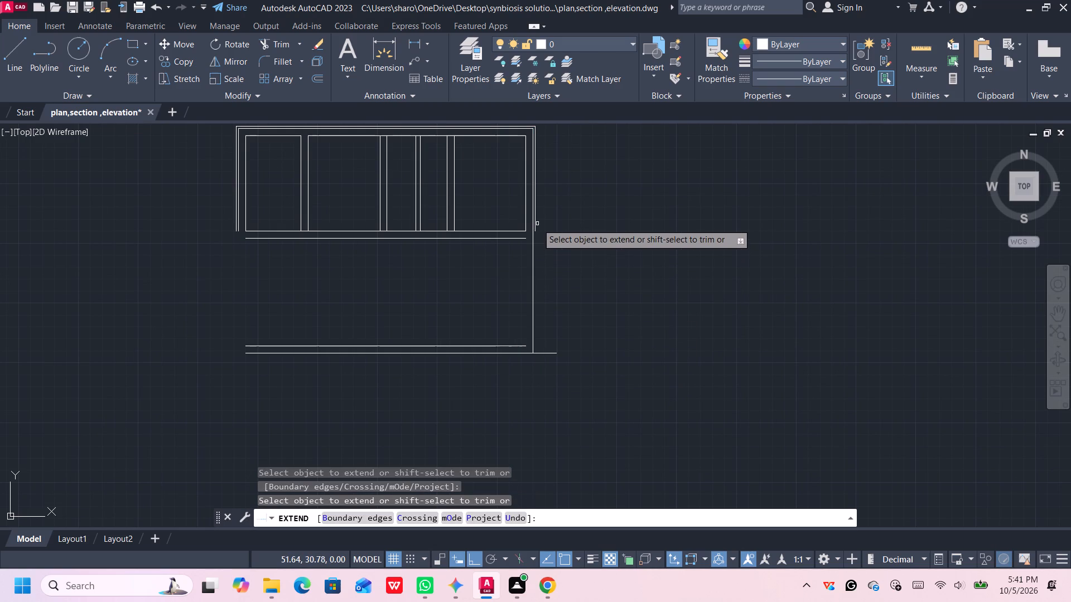
left_click(537, 224)
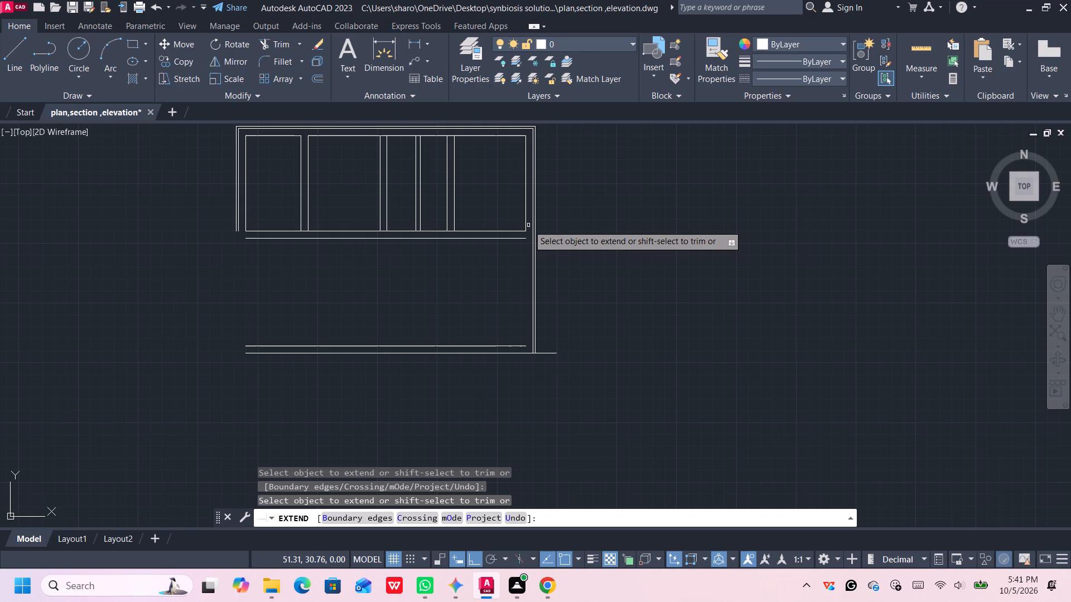
left_click(524, 224)
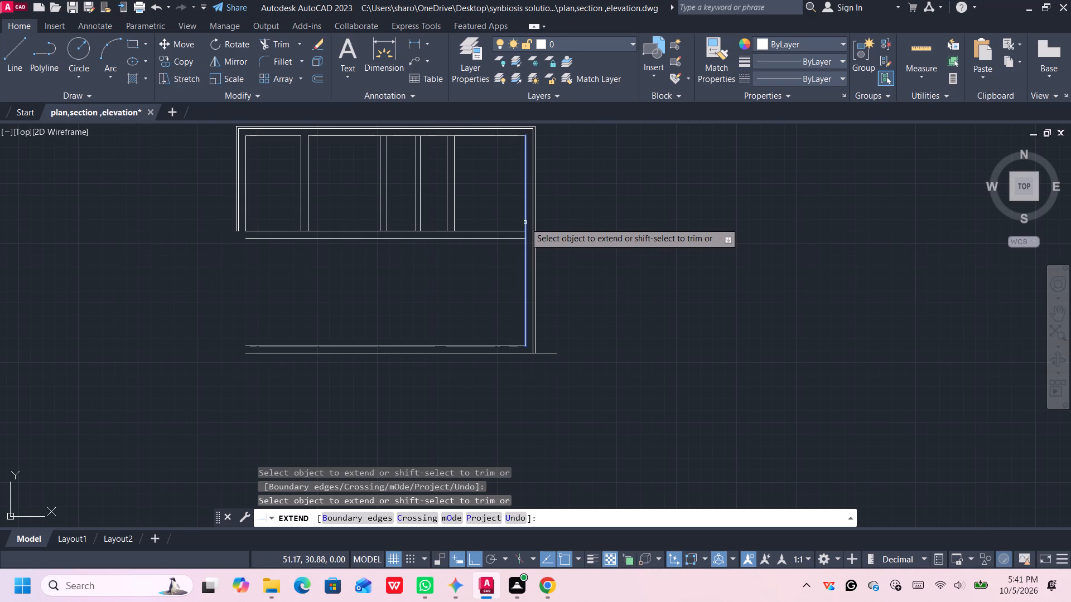
left_click(525, 222)
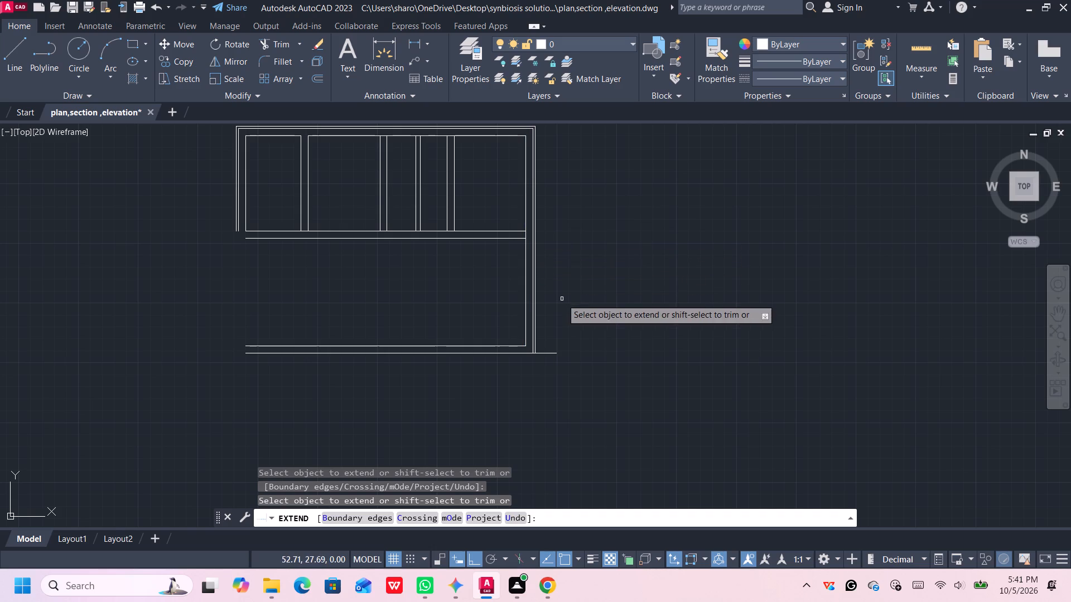
middle_click_drag(562, 299, 583, 290)
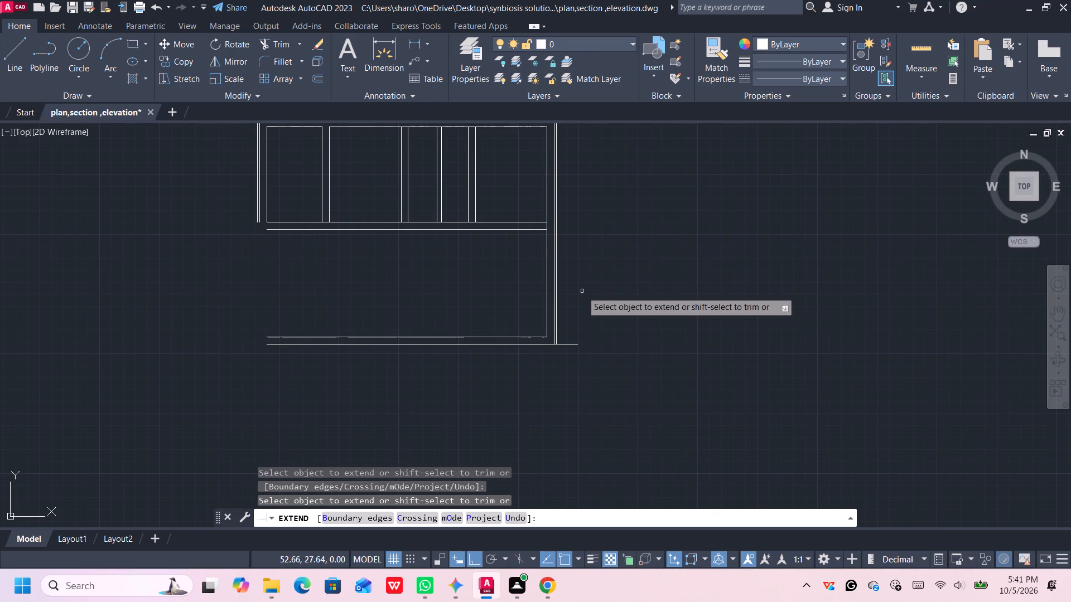
middle_click_drag(580, 294, 602, 307)
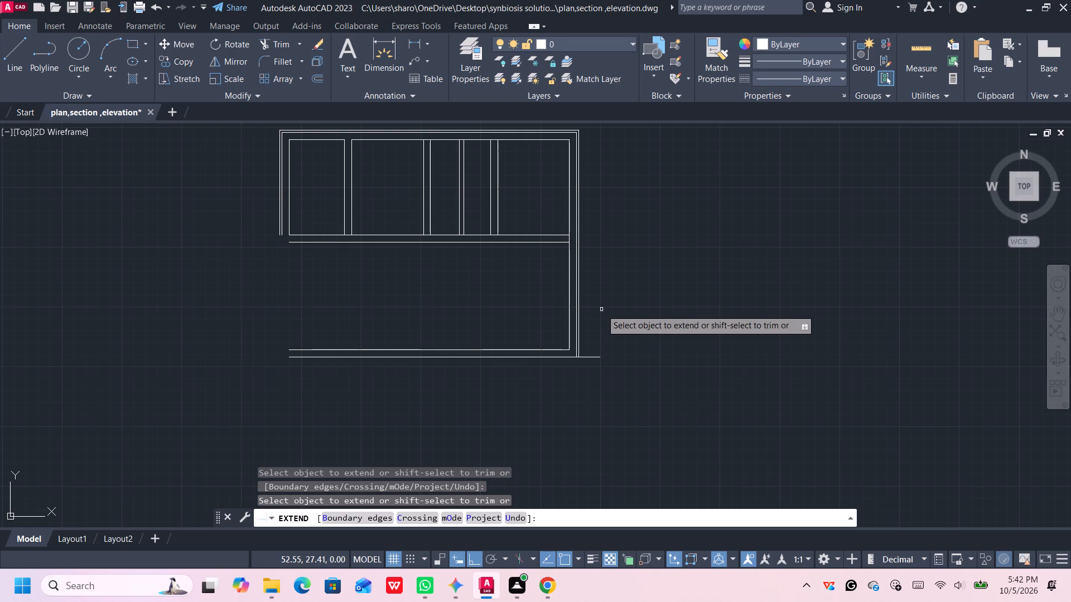
key("space")
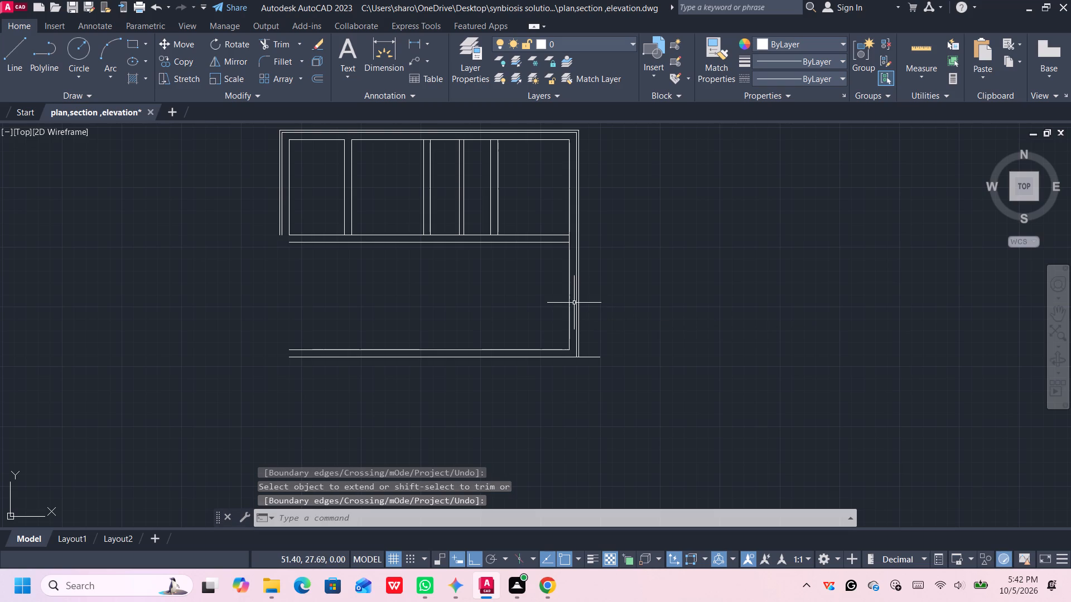
Trim the inner right wall line between the two horizontal wall lines separating the upper and lower rooms.
left_click(568, 298)
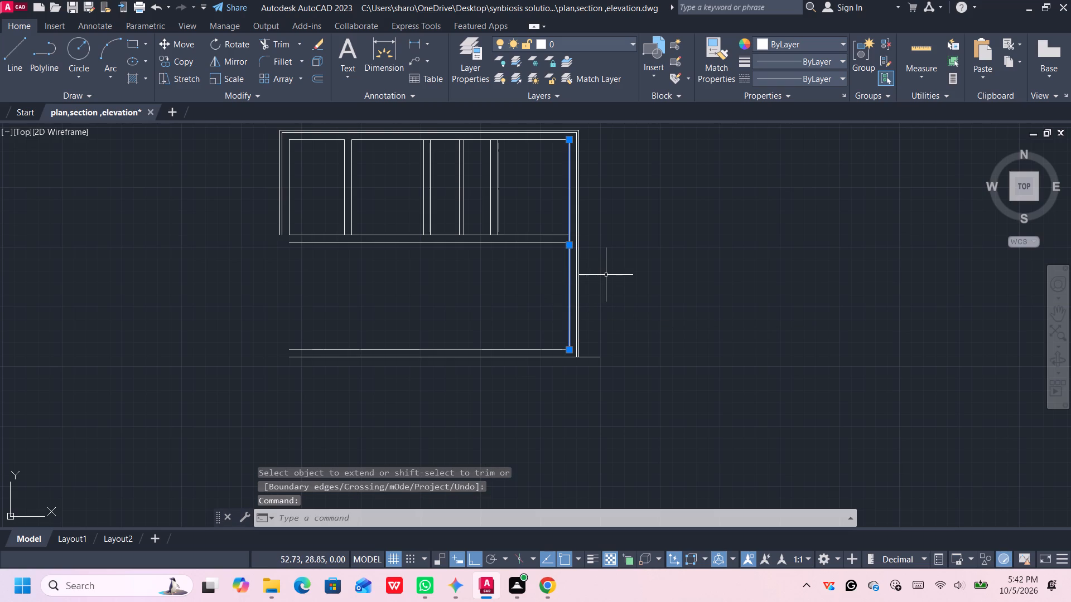
middle_click_drag(606, 275, 619, 282)
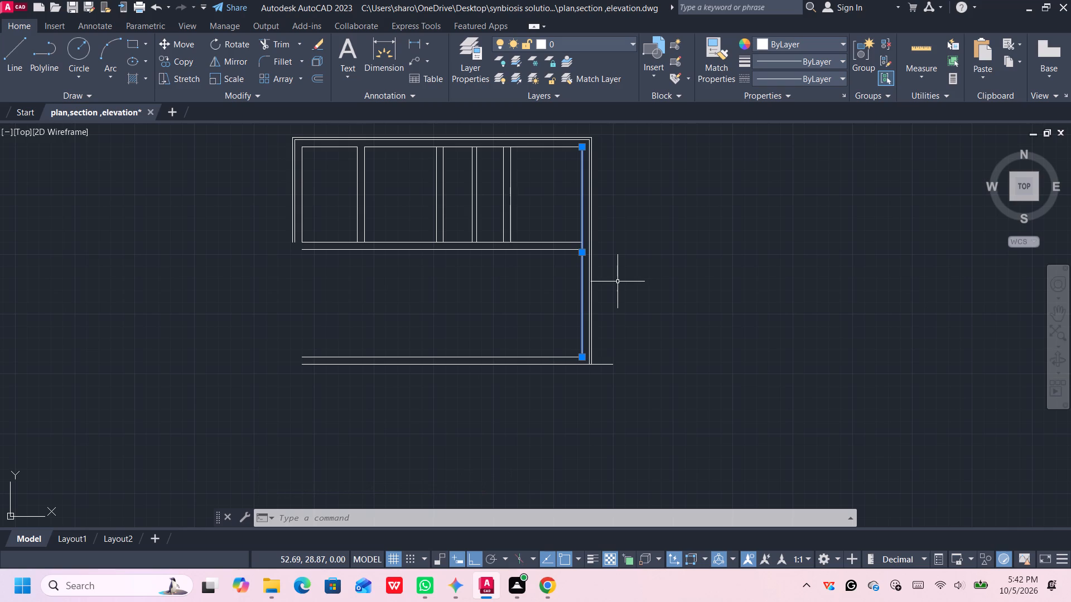
middle_click_drag(616, 281, 634, 298)
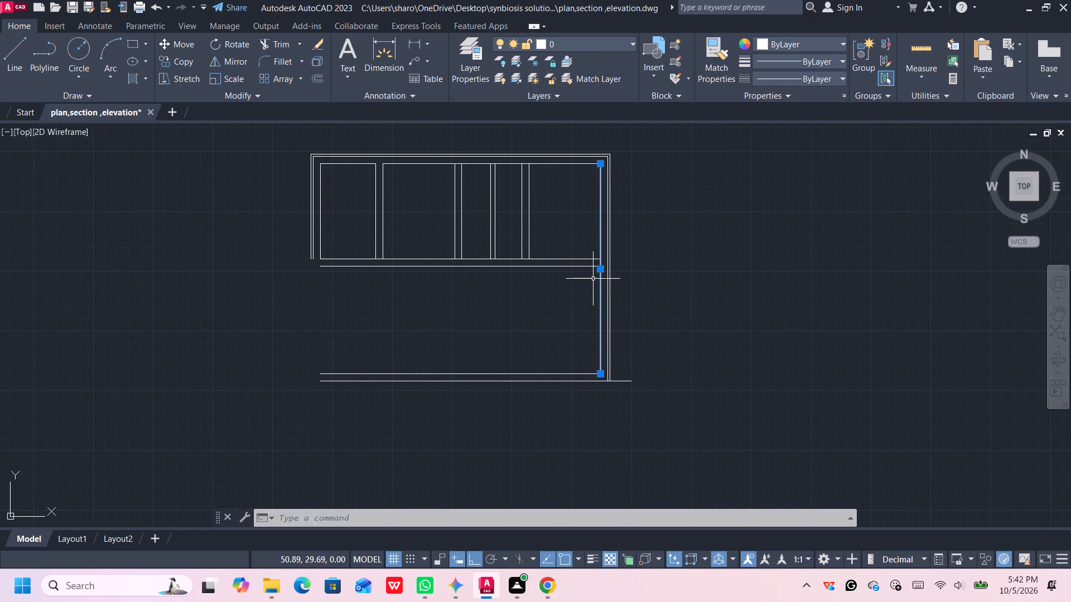
scroll(593, 279, "up", 2)
scroll(593, 279, "down", 1)
key("Escape")
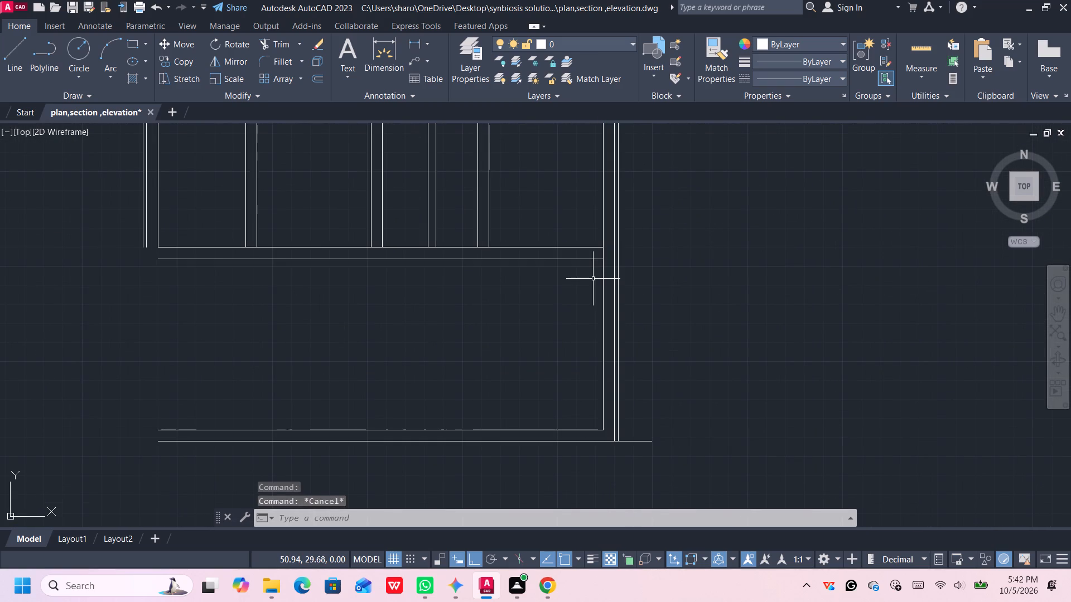
type("tr'")
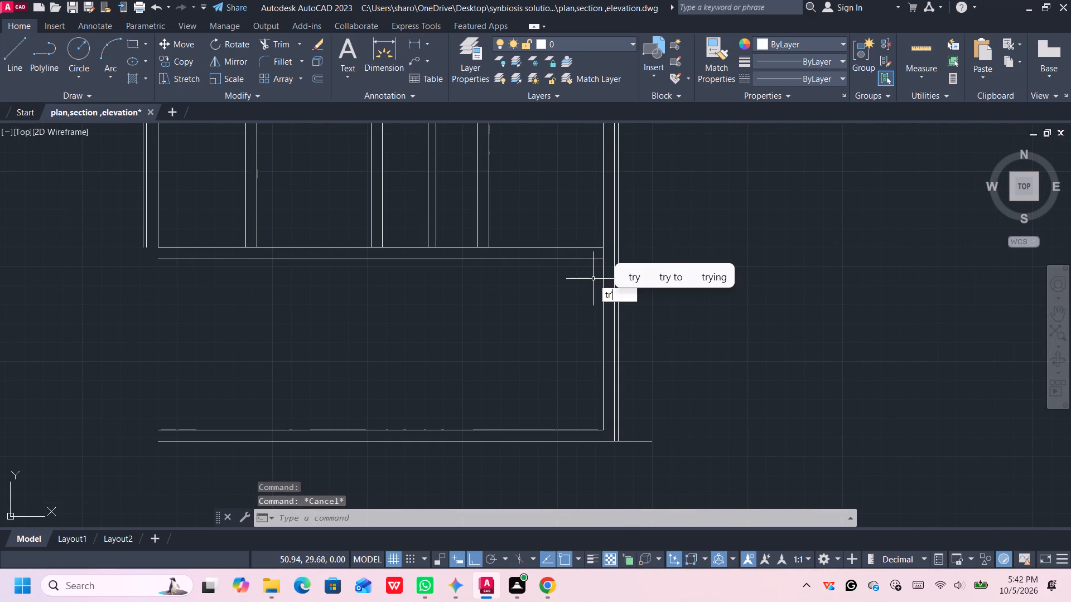
key("BackSpace")
key("Return")
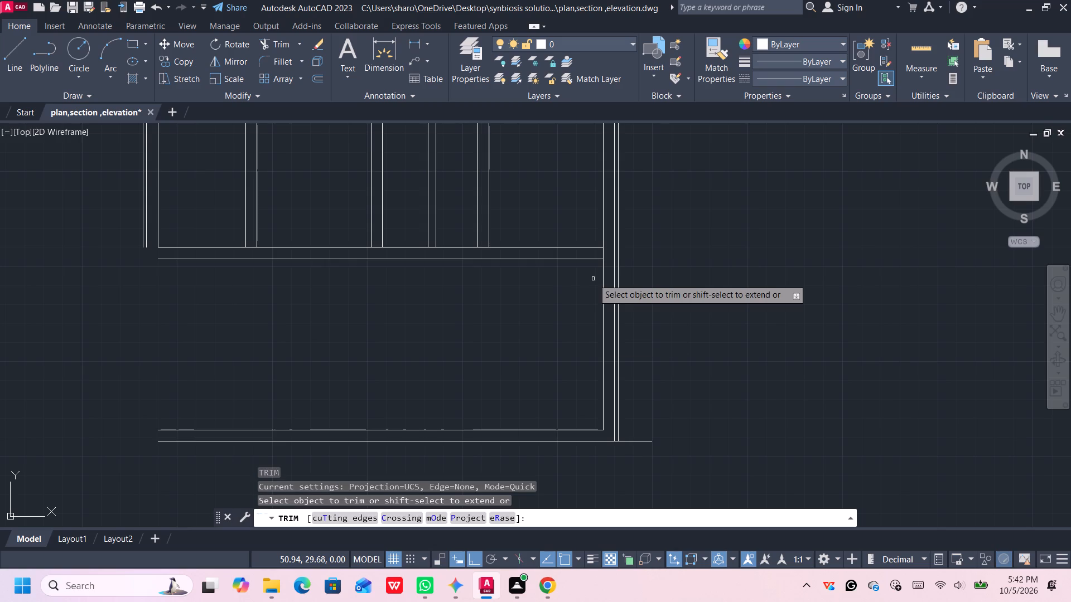
left_click(602, 252)
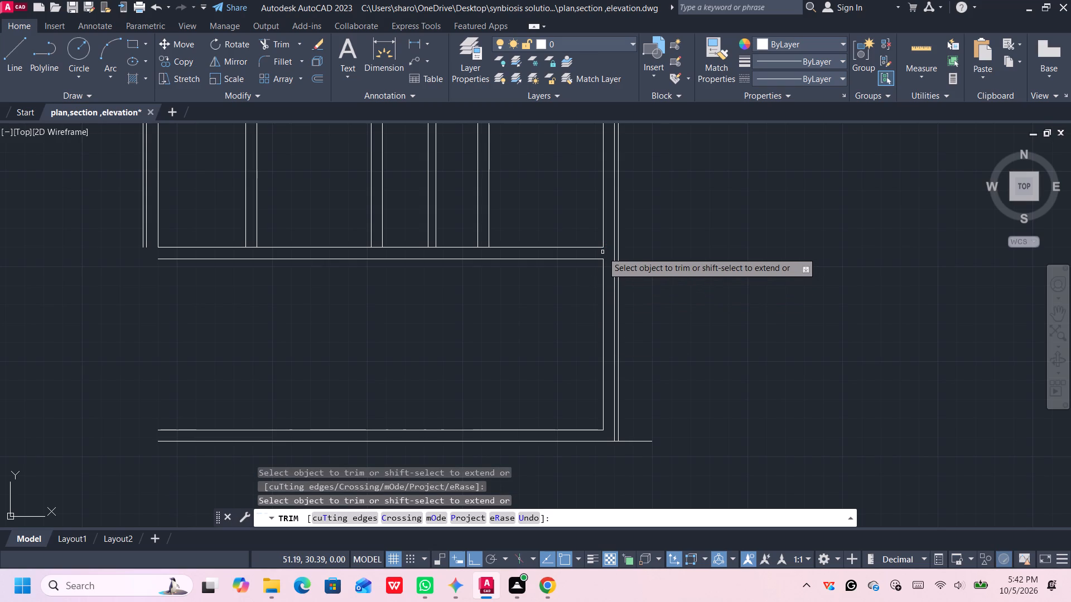
key("space")
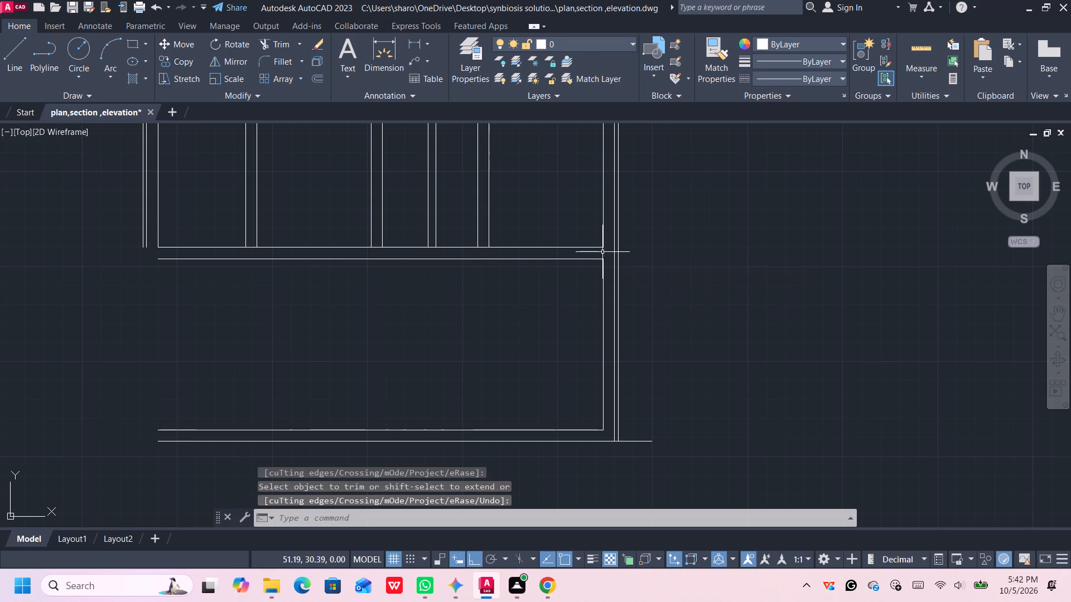
Offset the lower room's inner right wall line 4.2 m to the left, and offset that copy 0.3 m further for a partition.
left_click(602, 269)
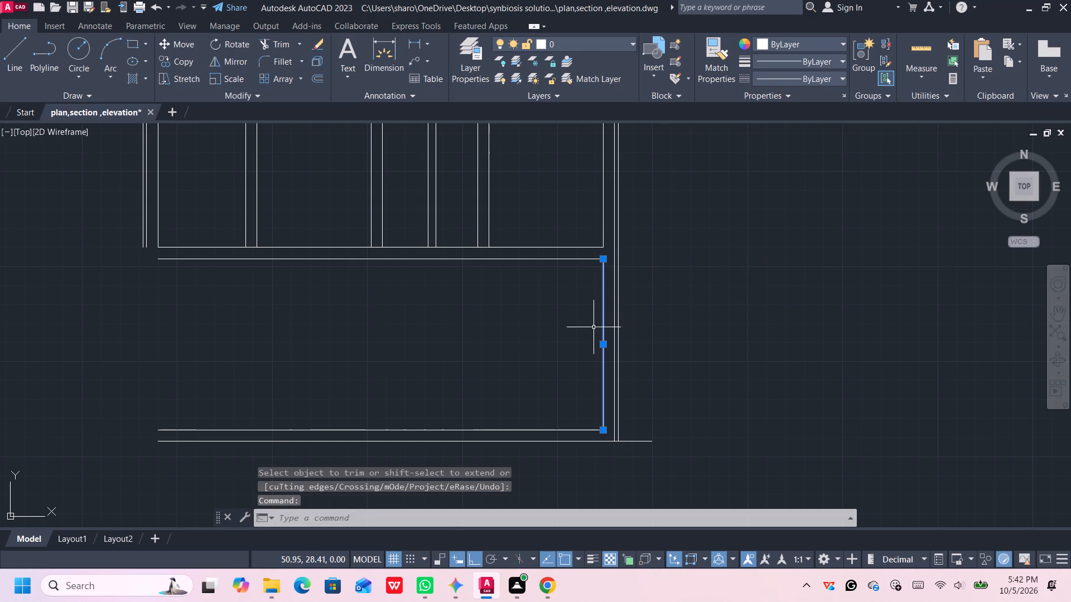
key("o")
key("Return")
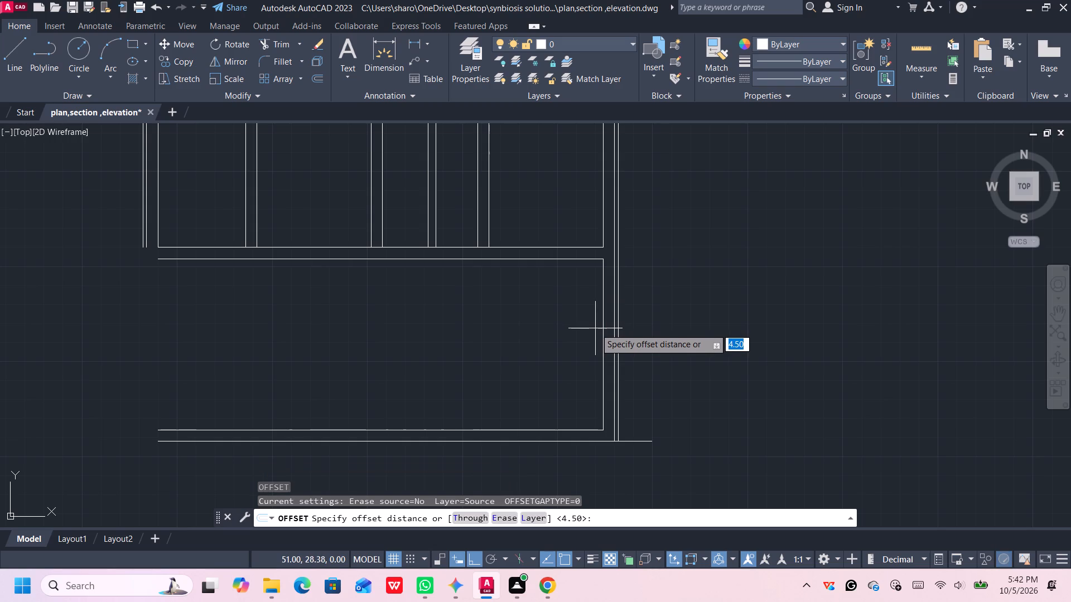
left_click(602, 328)
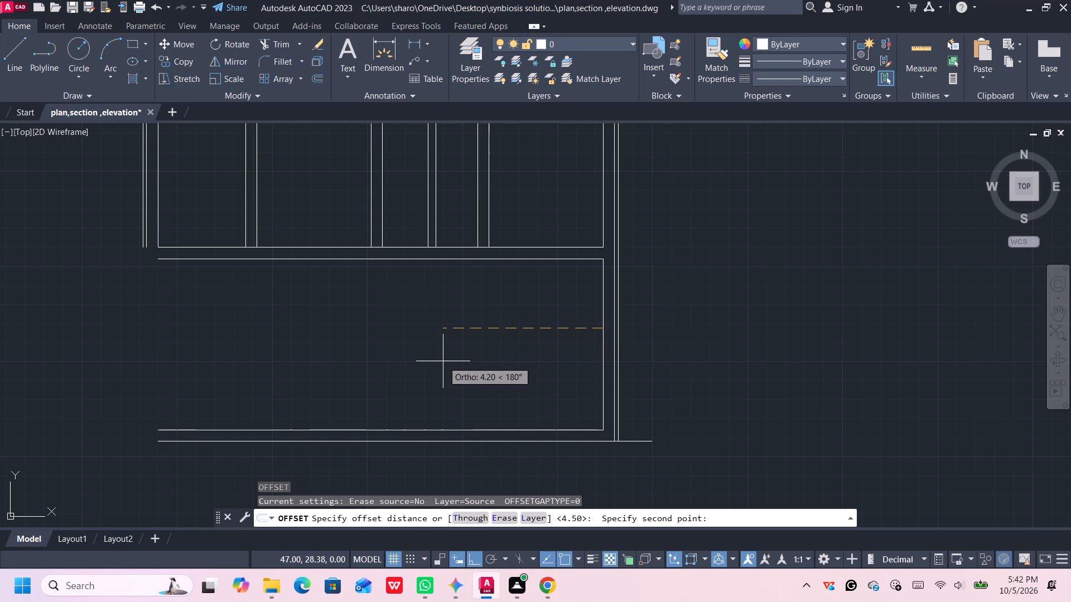
type("4.2")
key("Return")
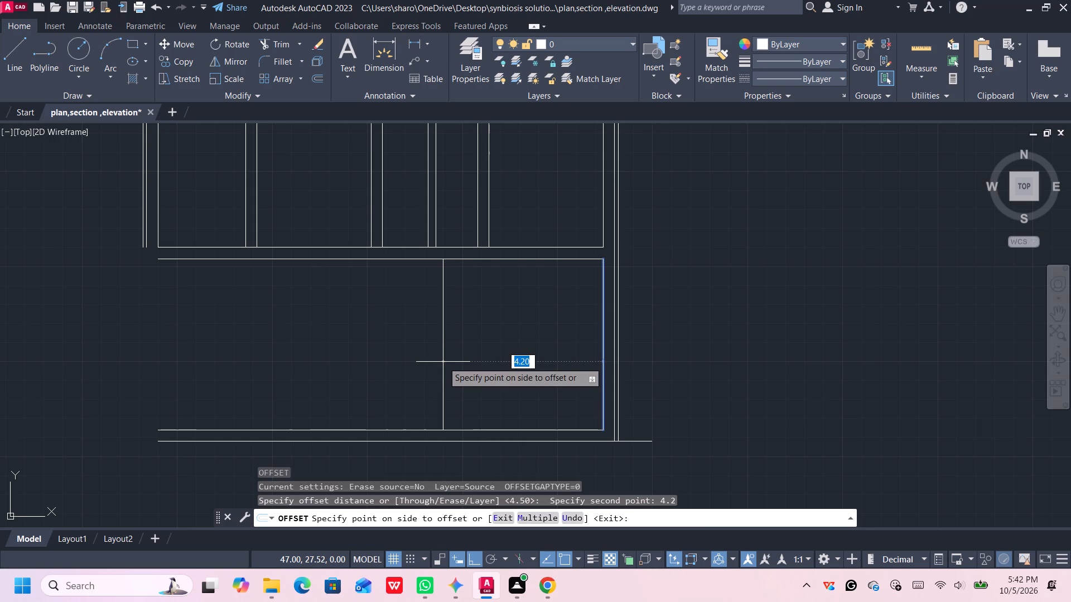
left_click(442, 362)
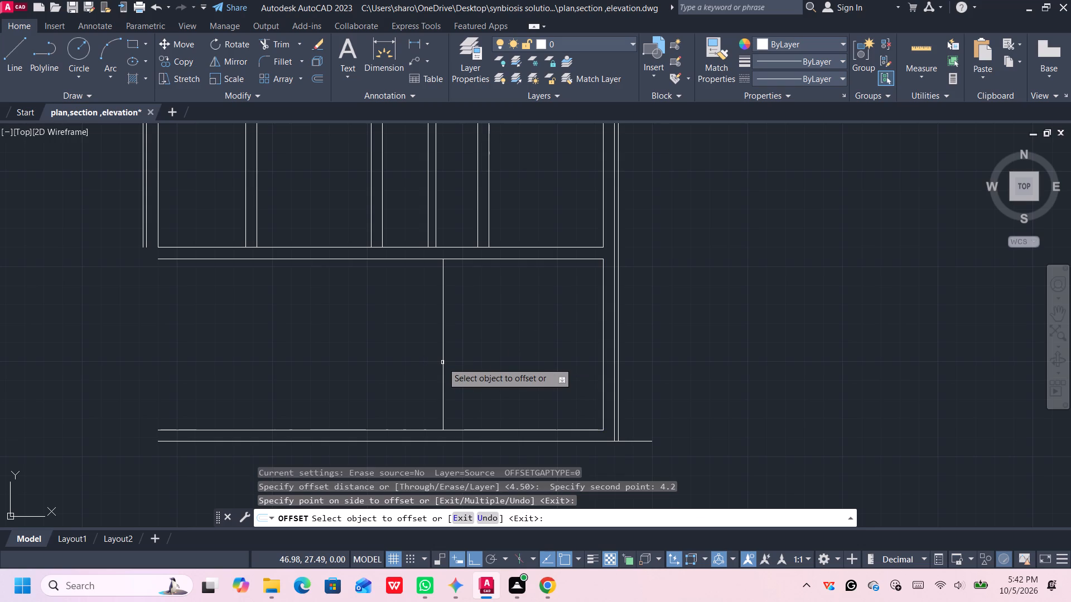
left_click(442, 356)
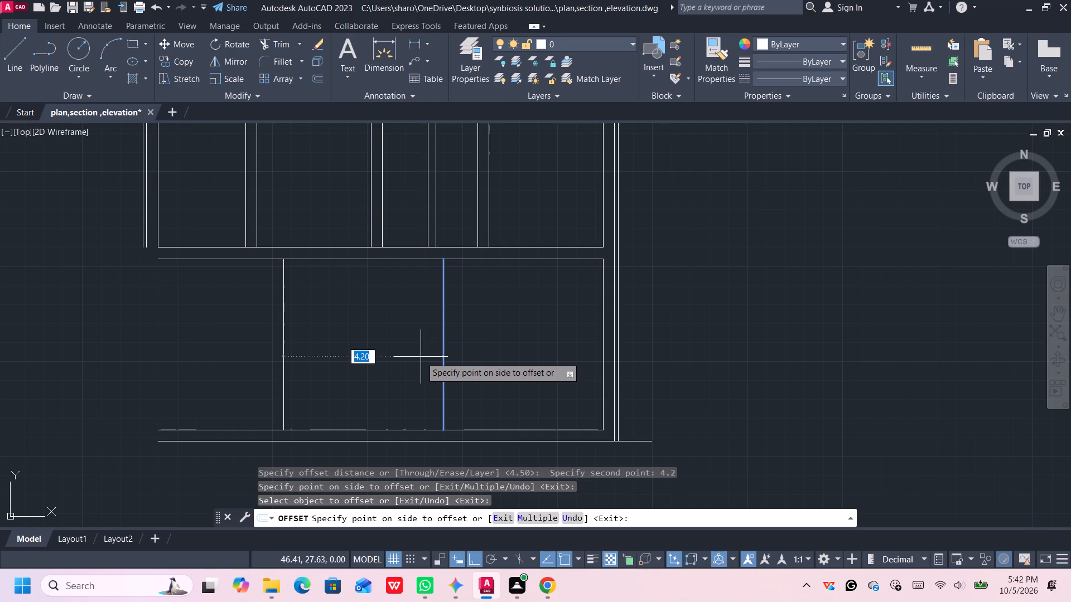
type("0.3")
key("Return")
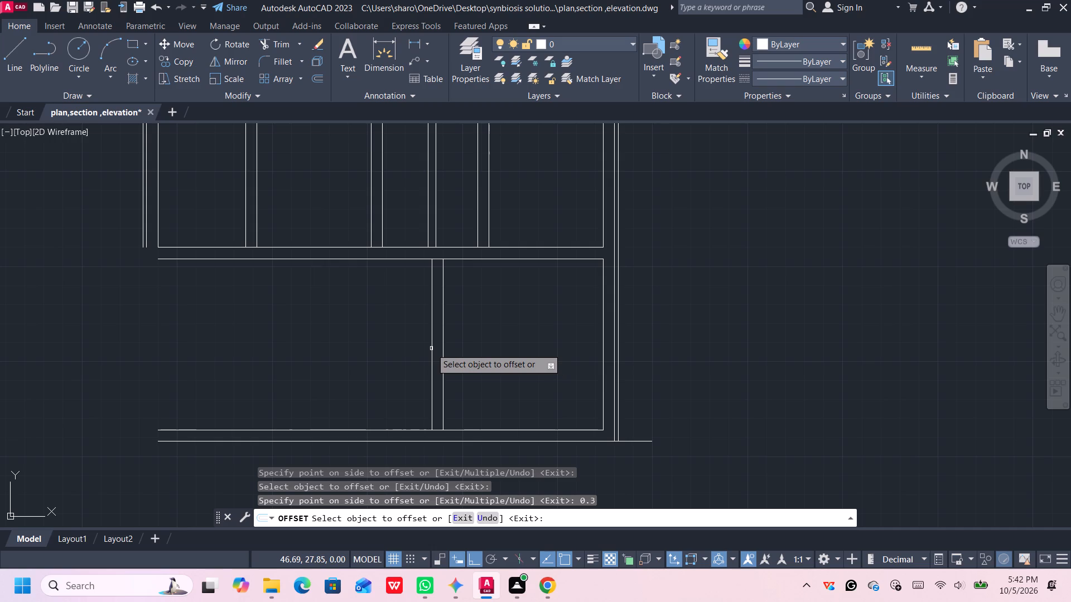
Offset the new partition's left line 6 m to the left, and offset that copy 0.3 m further for a second partition.
left_click(431, 348)
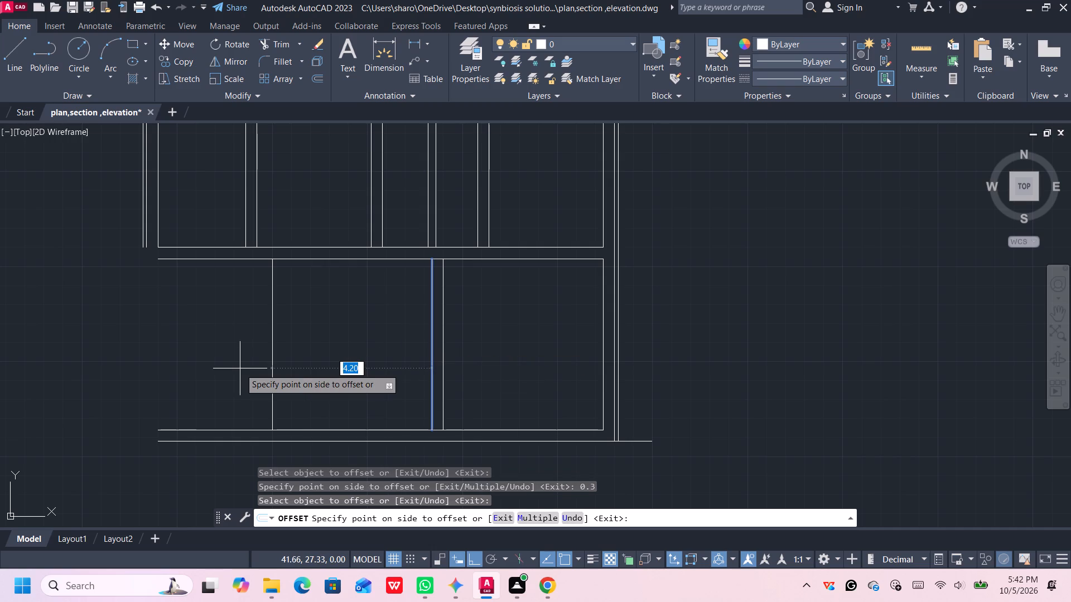
key("6")
key("Return")
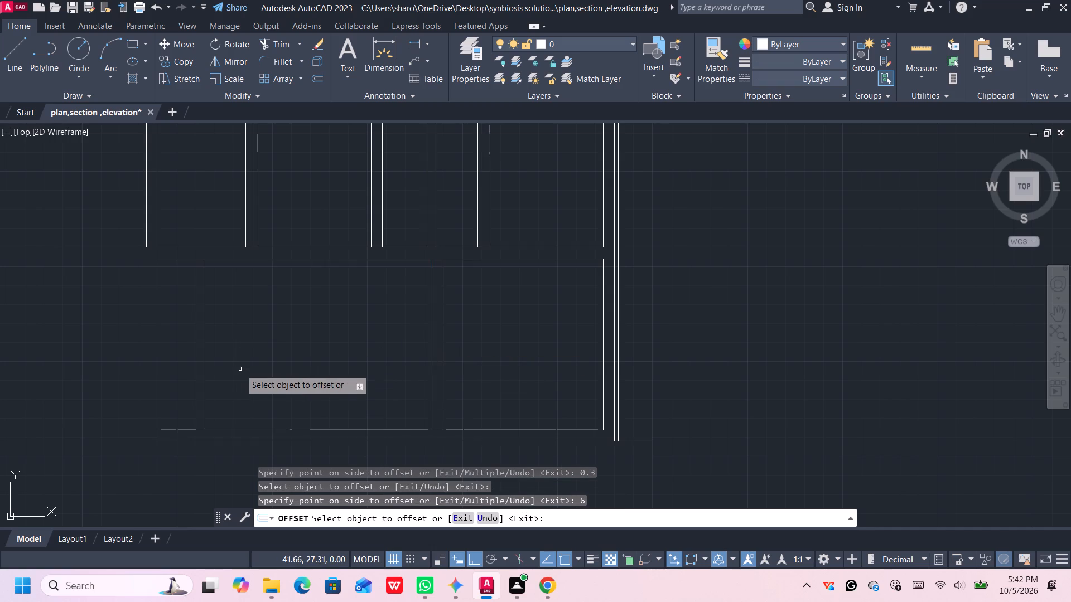
scroll(240, 369, "down", 1)
middle_click_drag(242, 371, 385, 363)
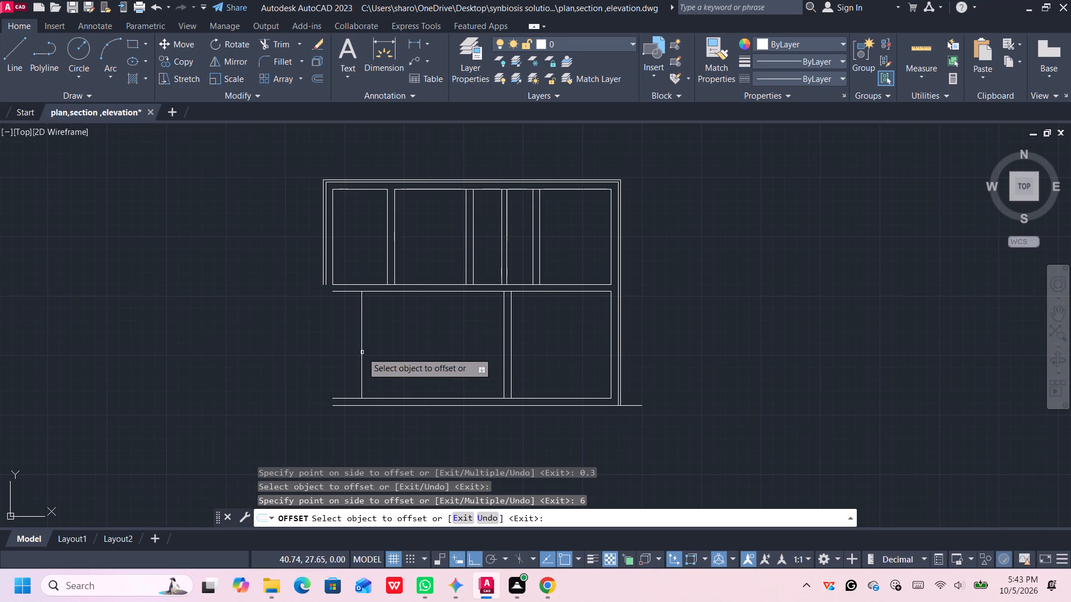
left_click(362, 352)
scroll(351, 353, "up", 1)
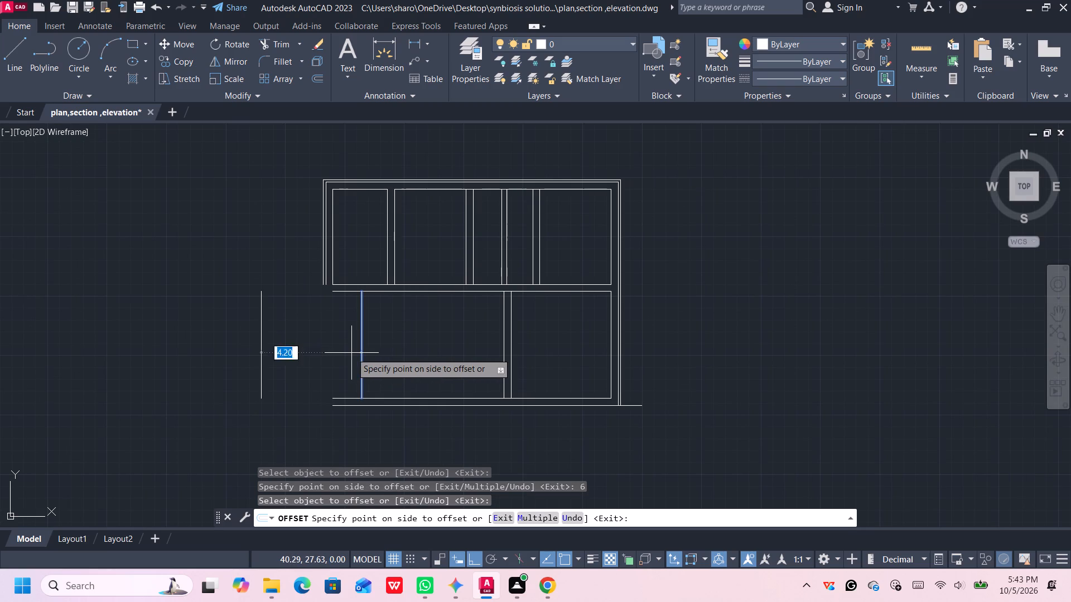
scroll(351, 353, "up", 1)
scroll(351, 353, "down", 1)
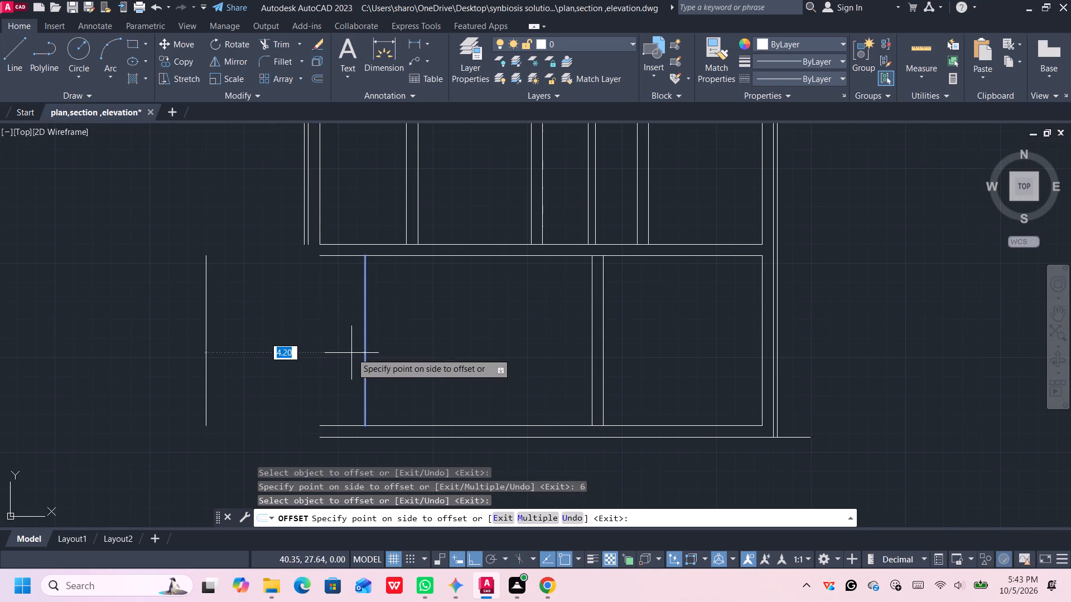
type("0.")
key("3")
key("Return")
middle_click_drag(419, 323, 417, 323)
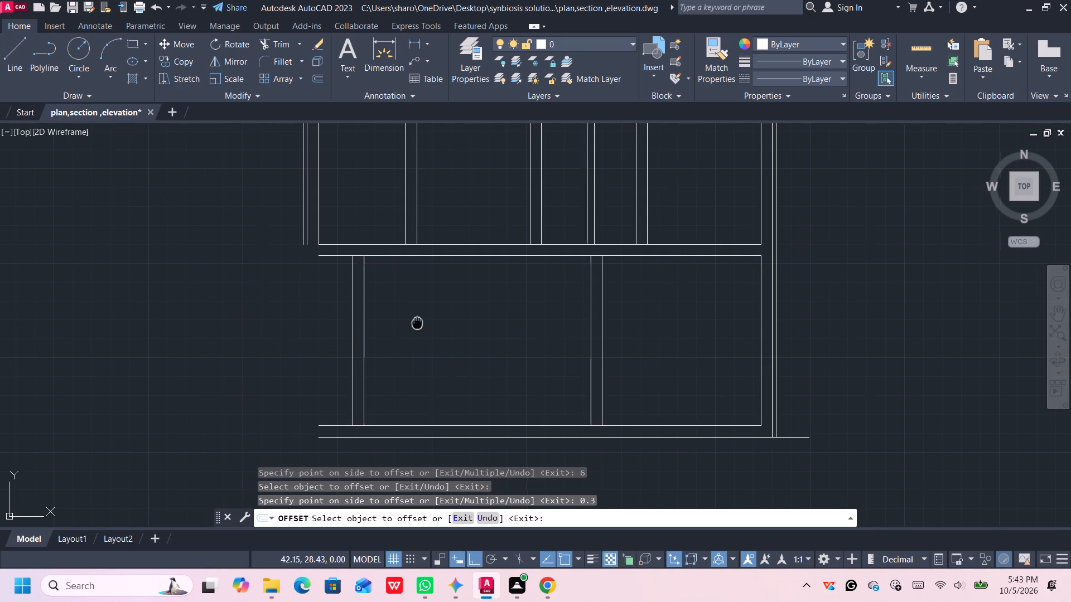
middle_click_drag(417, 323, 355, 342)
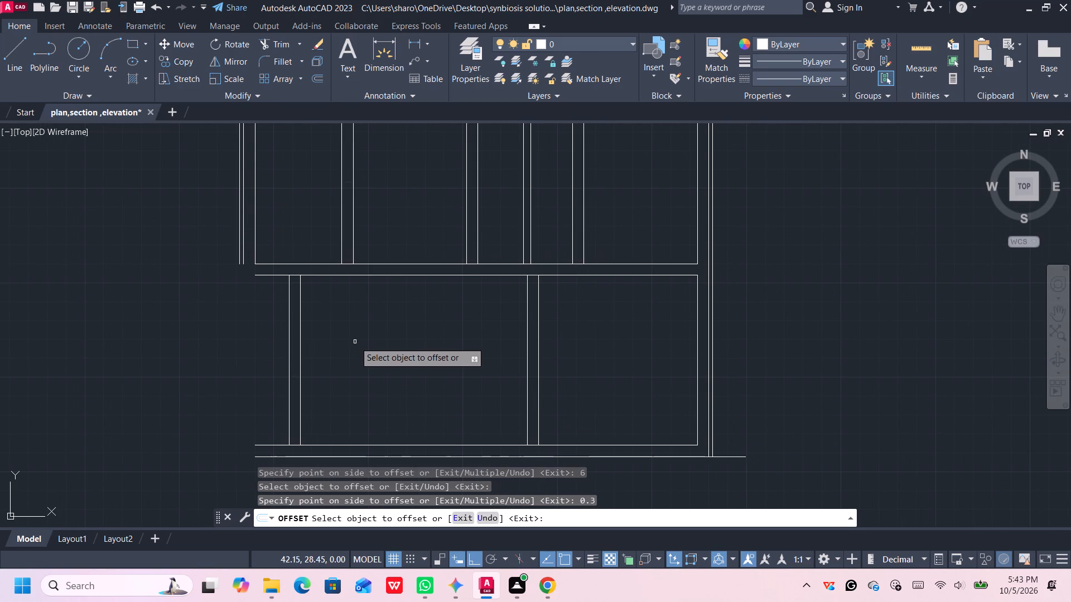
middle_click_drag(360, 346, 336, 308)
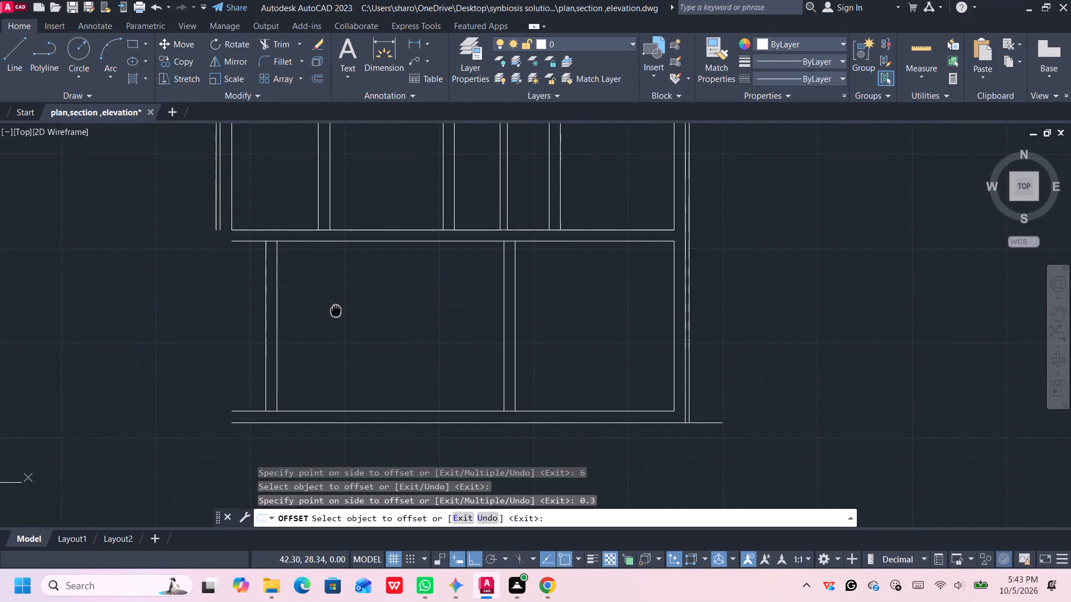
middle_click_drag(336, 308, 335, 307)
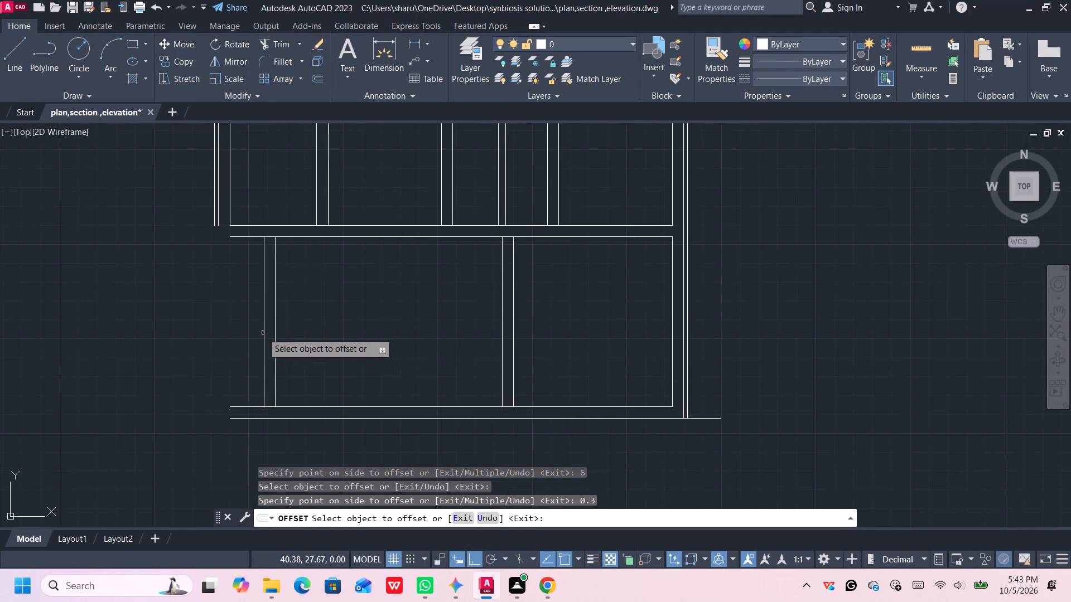
Offset the lower room's outermost left wall line 0.1 m outward to the left and its bottom outer wall line 0.1 m downward.
left_click(263, 336)
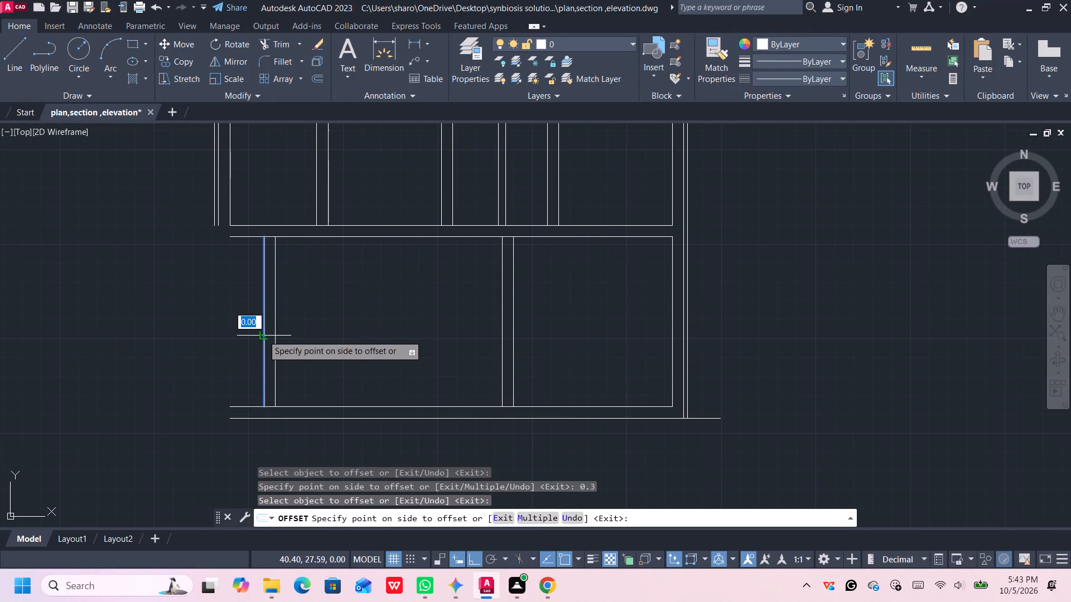
type("0.")
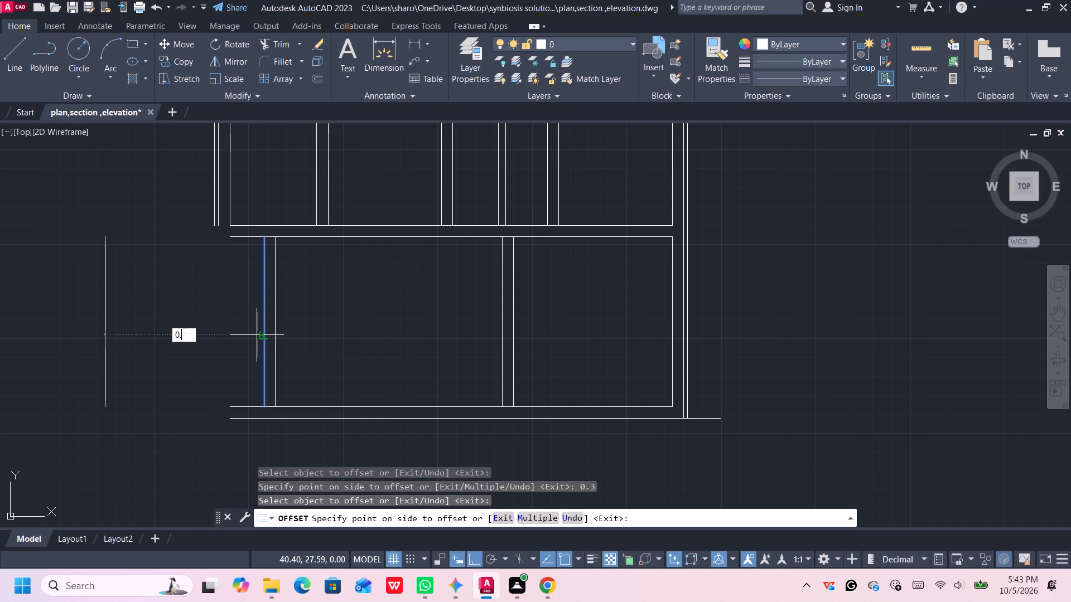
key("1")
key("Return")
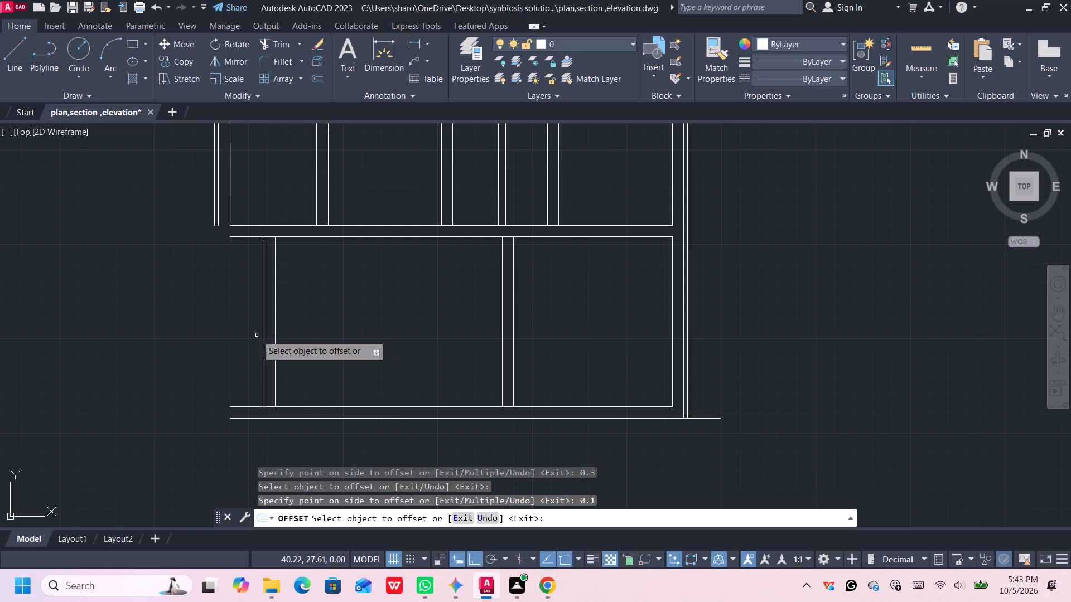
middle_click_drag(329, 310, 296, 295)
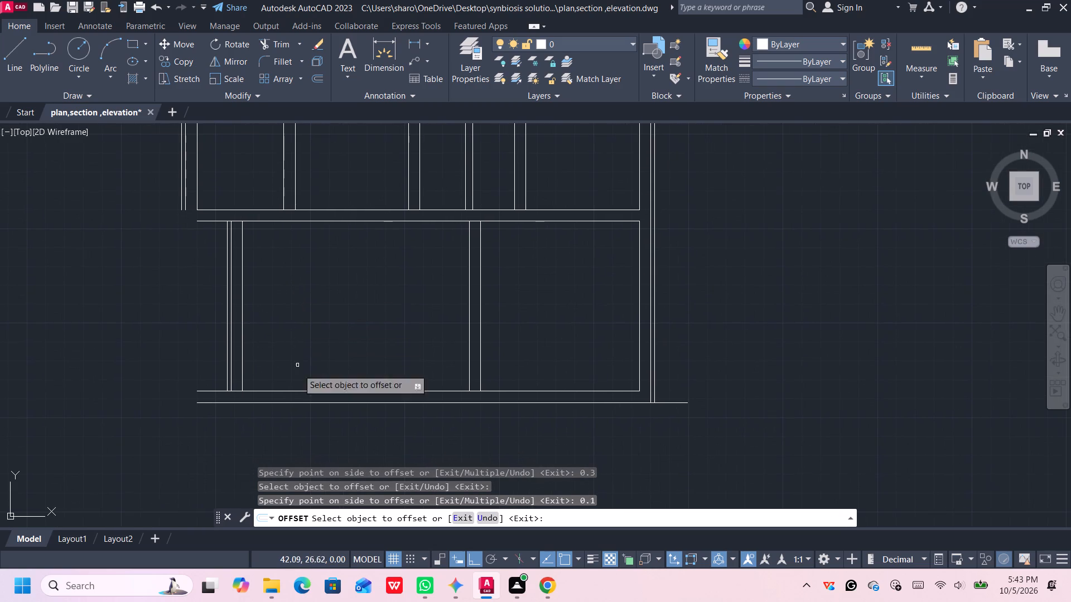
left_click(308, 404)
type("0.1")
key("Return")
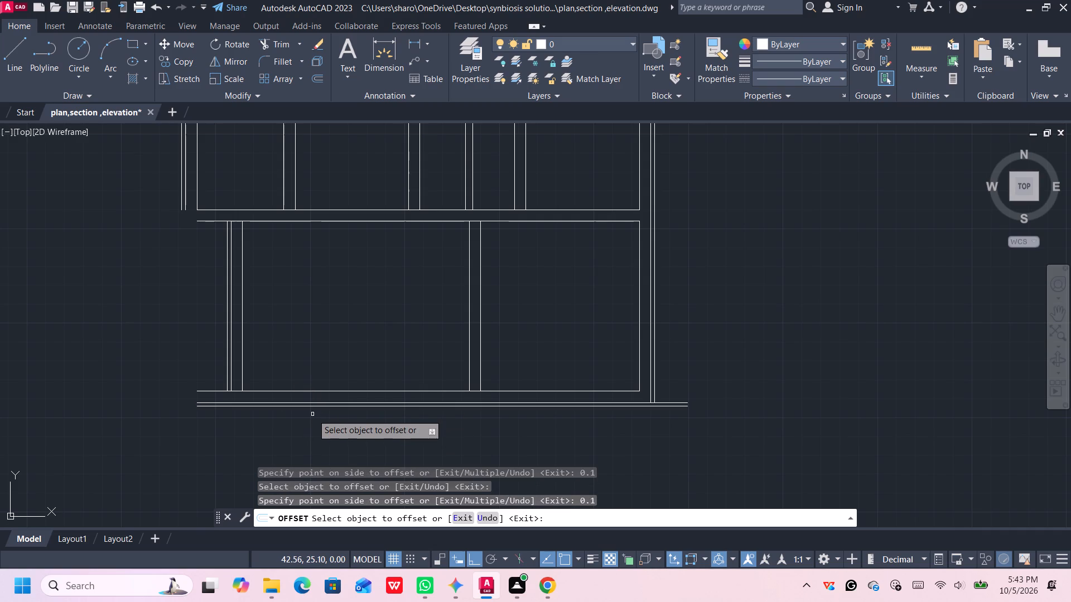
middle_click_drag(385, 307, 408, 437)
scroll(408, 428, "down", 1)
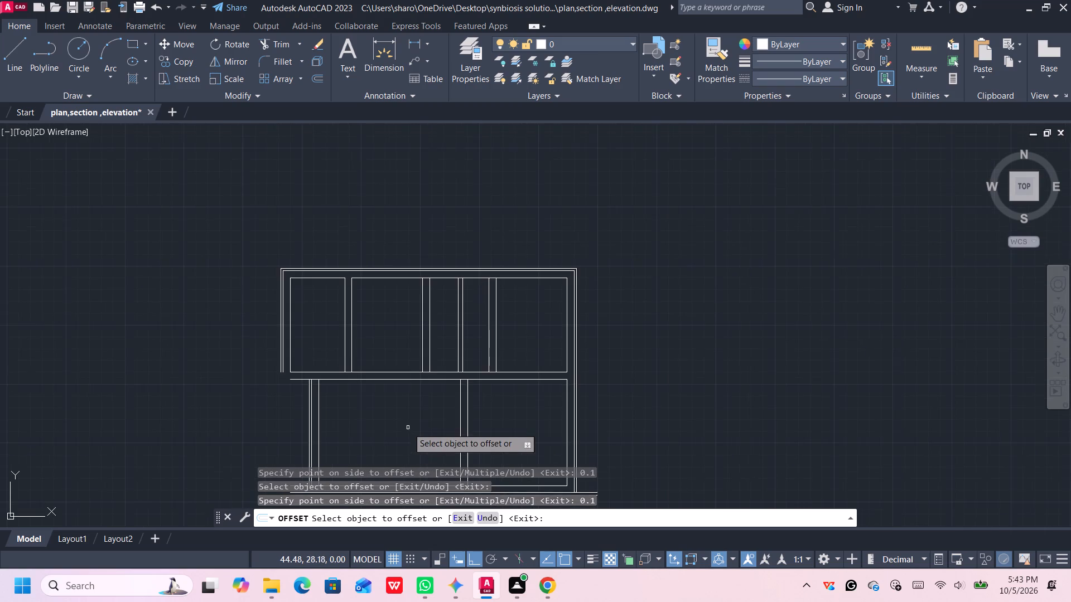
middle_click_drag(403, 431, 374, 316)
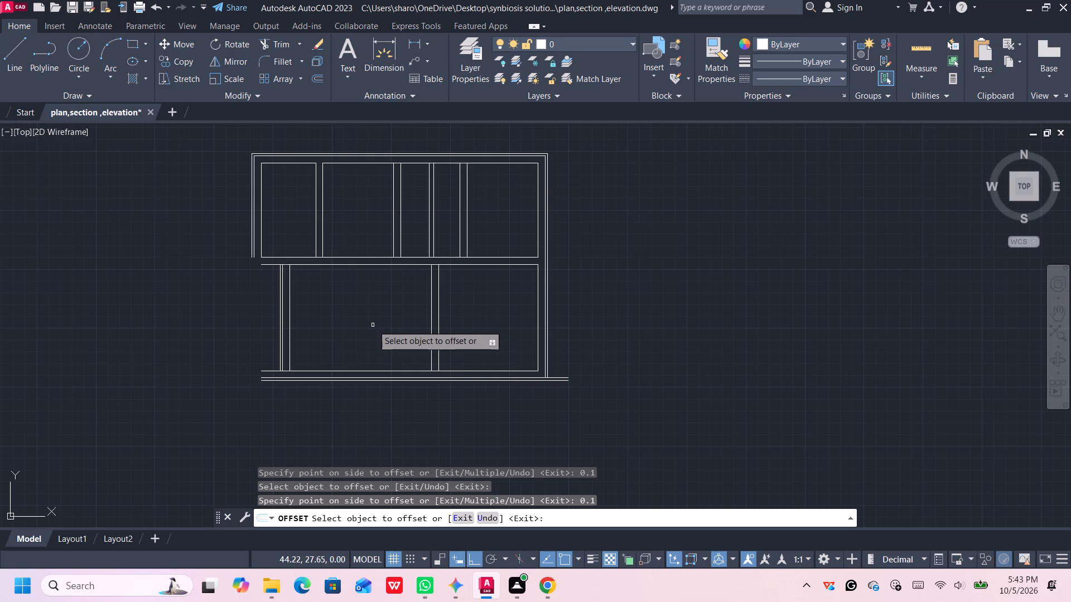
middle_click_drag(221, 329, 243, 334)
middle_click(244, 334)
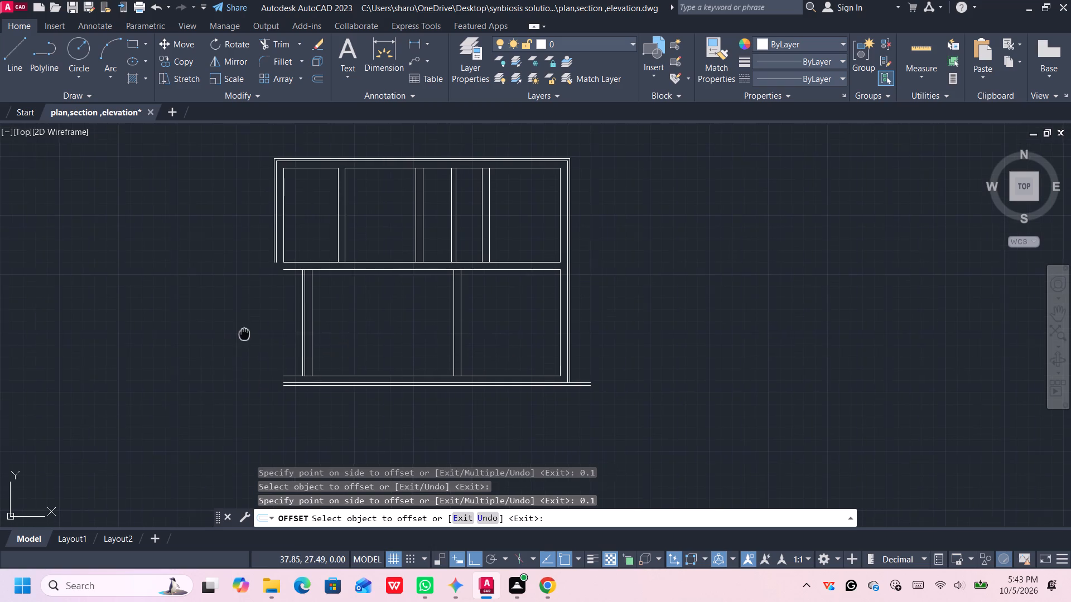
middle_click(245, 334)
scroll(268, 353, "down", 1)
scroll(276, 355, "up", 2)
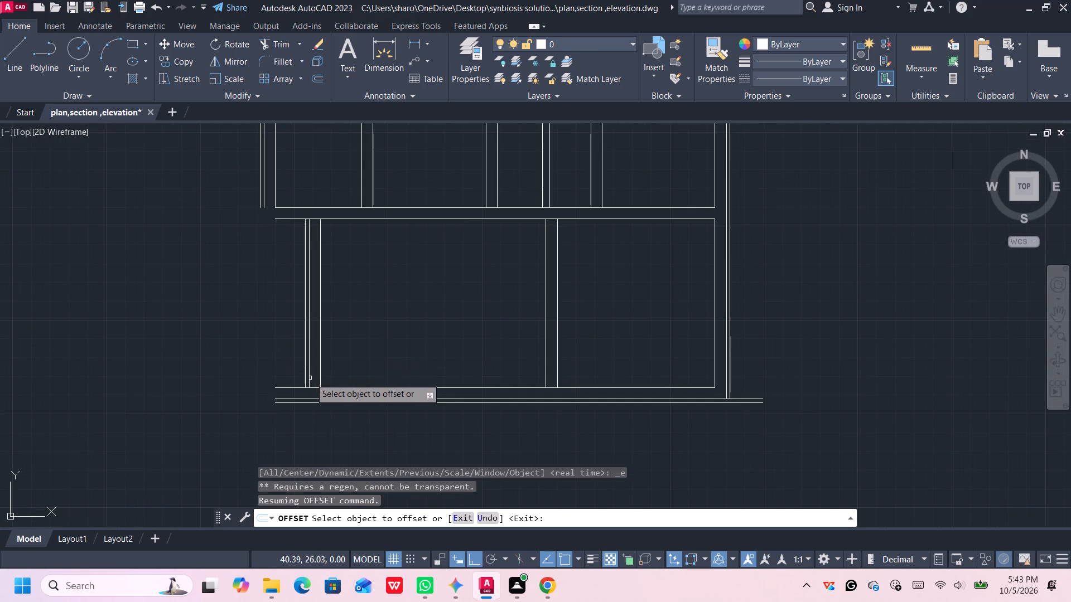
key("space")
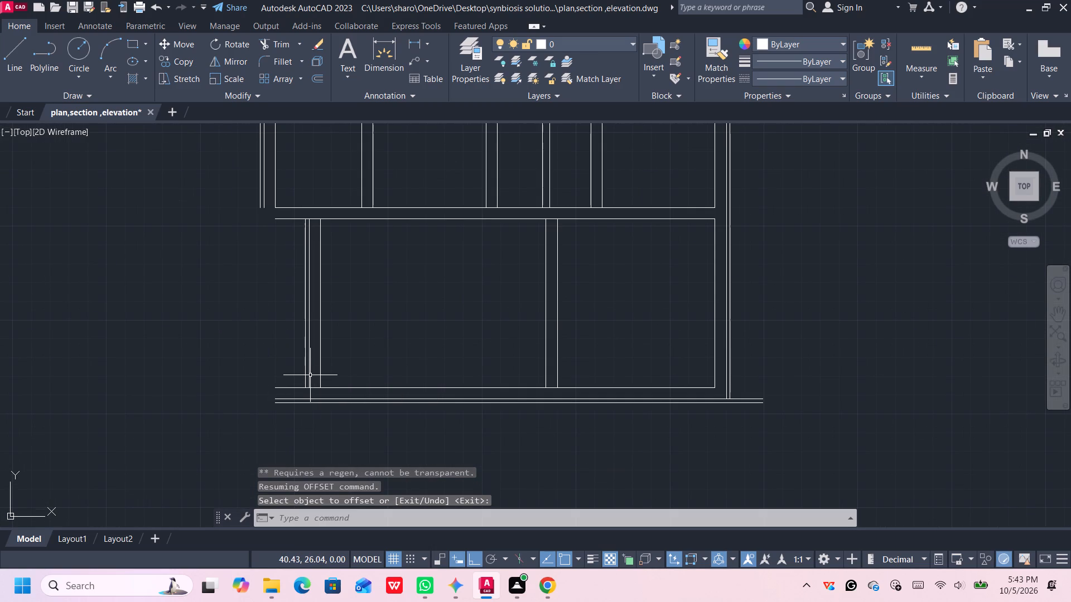
Extend the lower room's two outer left wall lines and the outermost right wall line down to the bottom outer wall lines.
middle_click_drag(319, 423, 312, 404)
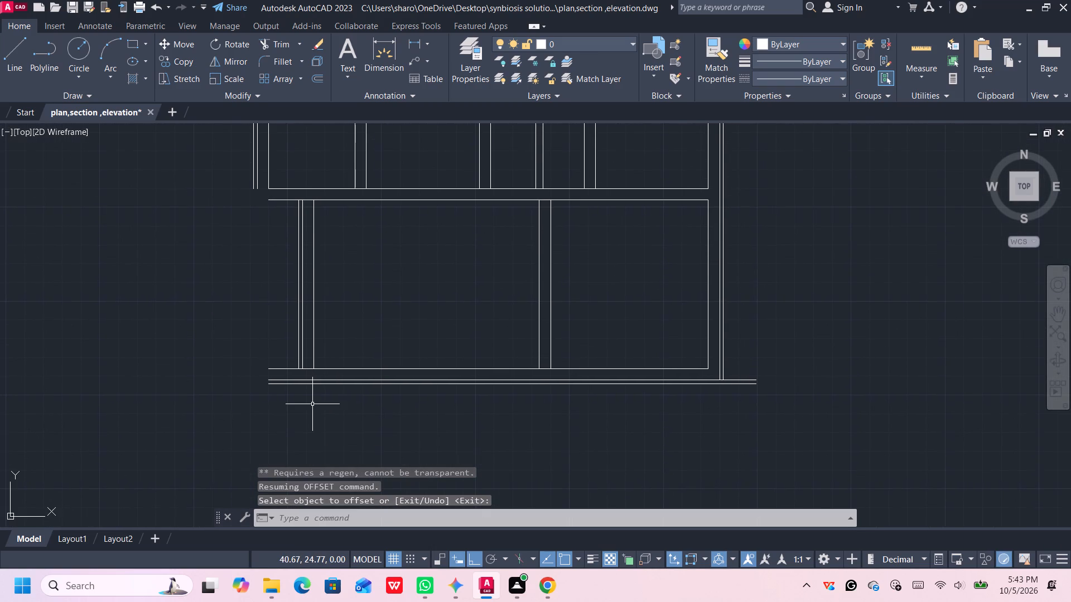
type("ex")
key("Return")
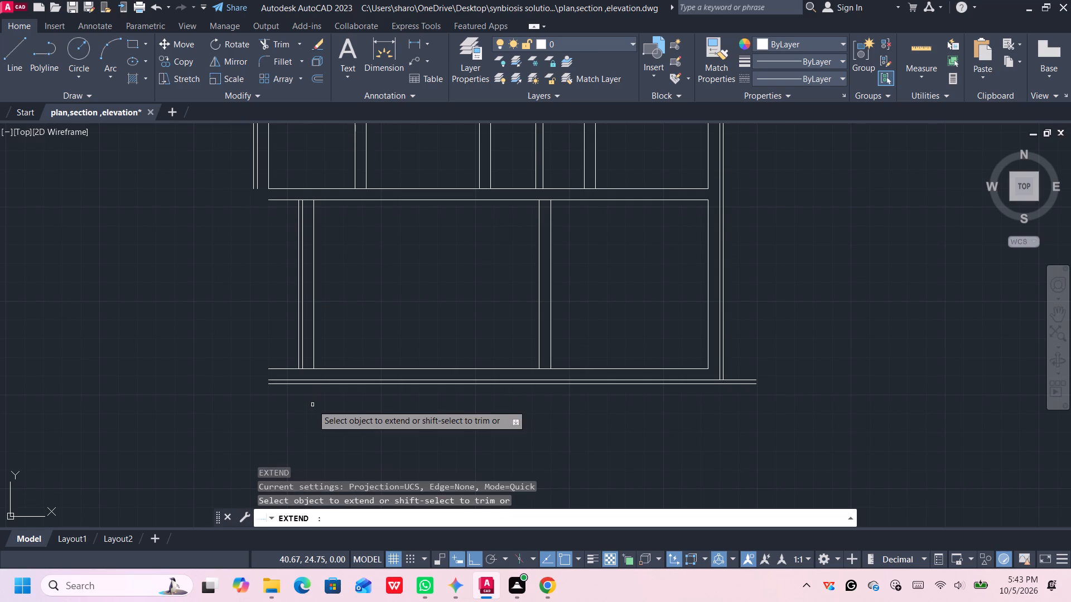
left_click(303, 361)
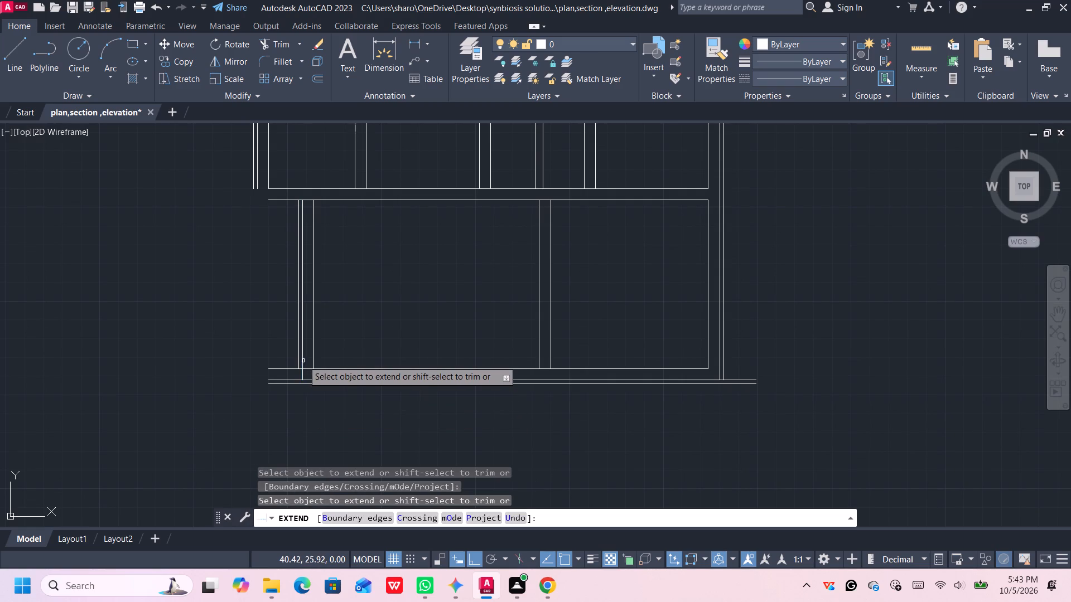
left_click(298, 358)
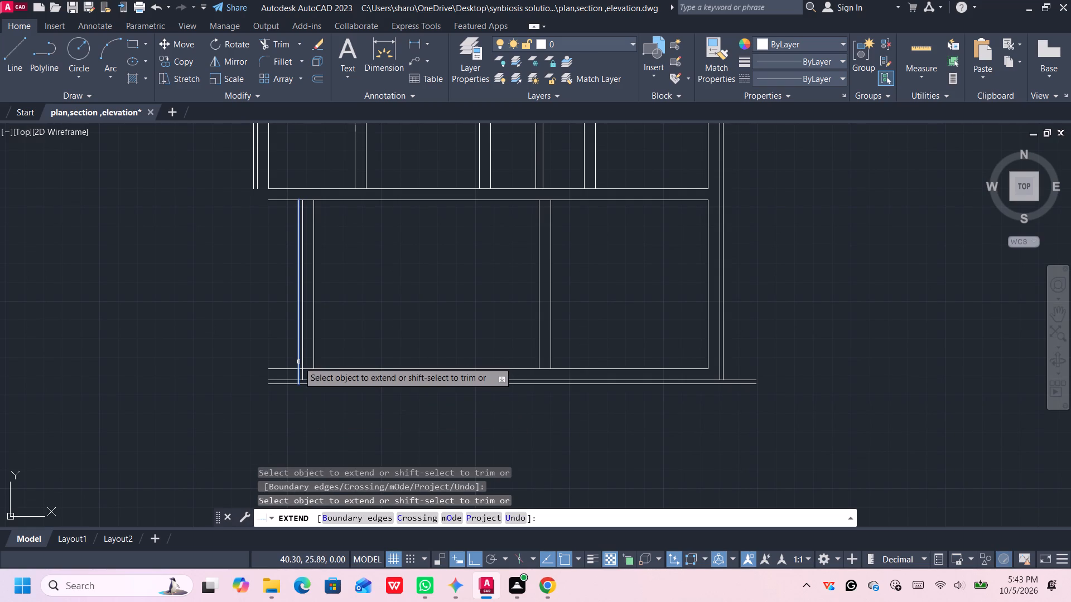
left_click(298, 362)
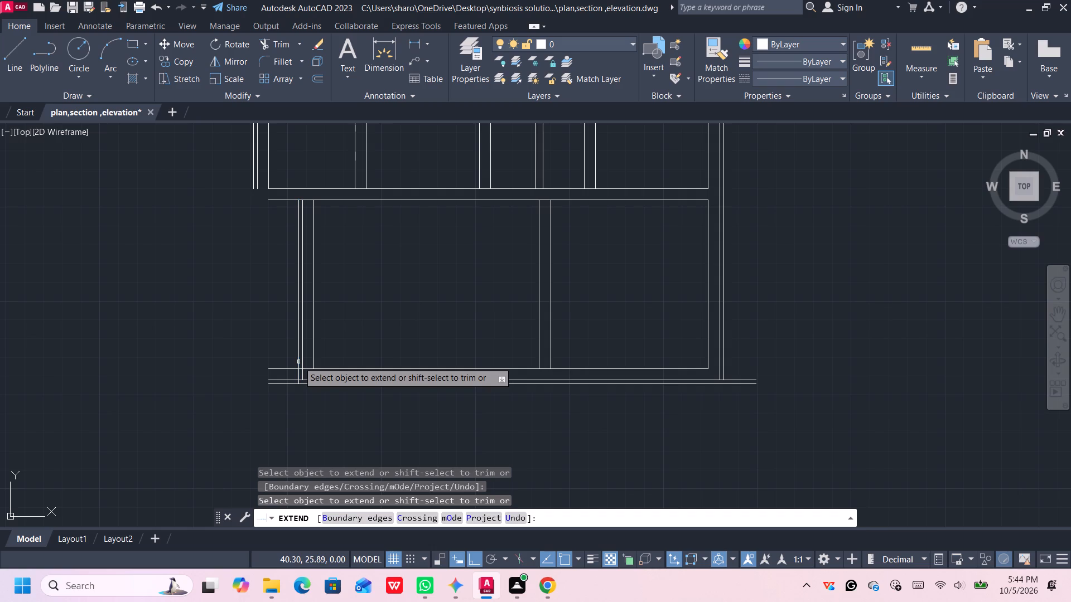
middle_click_drag(485, 343, 323, 358)
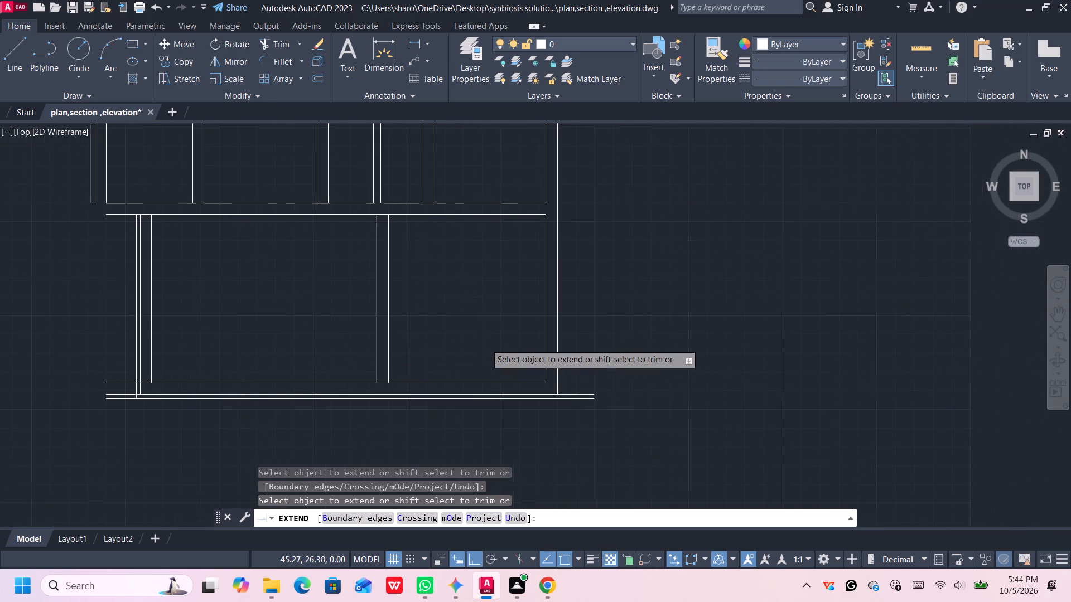
left_click(562, 377)
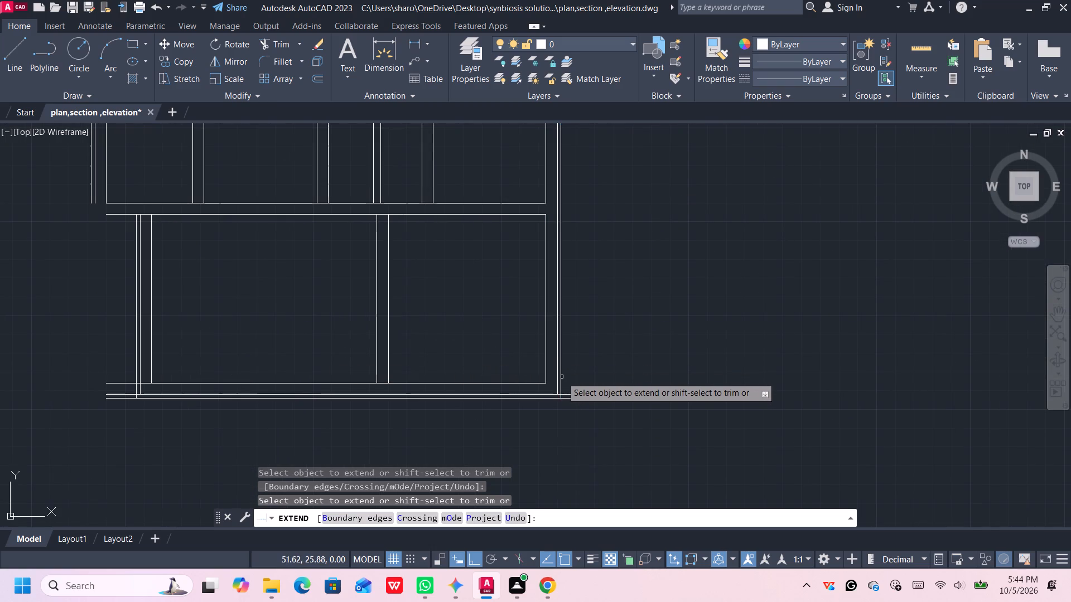
Extend the lower room's inner left wall line and the adjacent outer line up to the upper rooms' bottom wall line.
scroll(539, 325, "down", 1)
middle_click(528, 315)
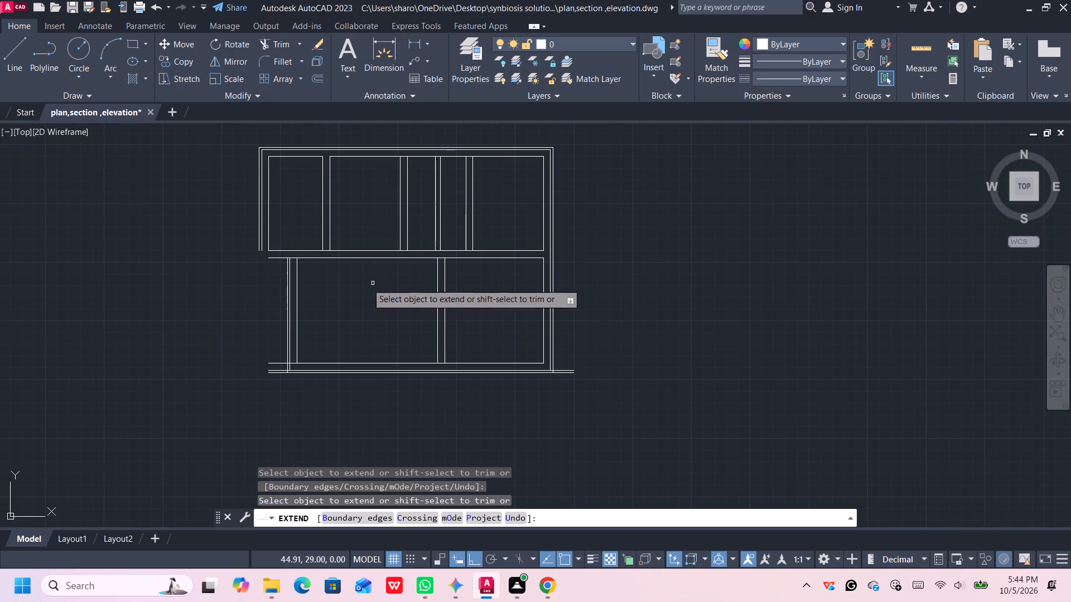
middle_click_drag(330, 289, 332, 289)
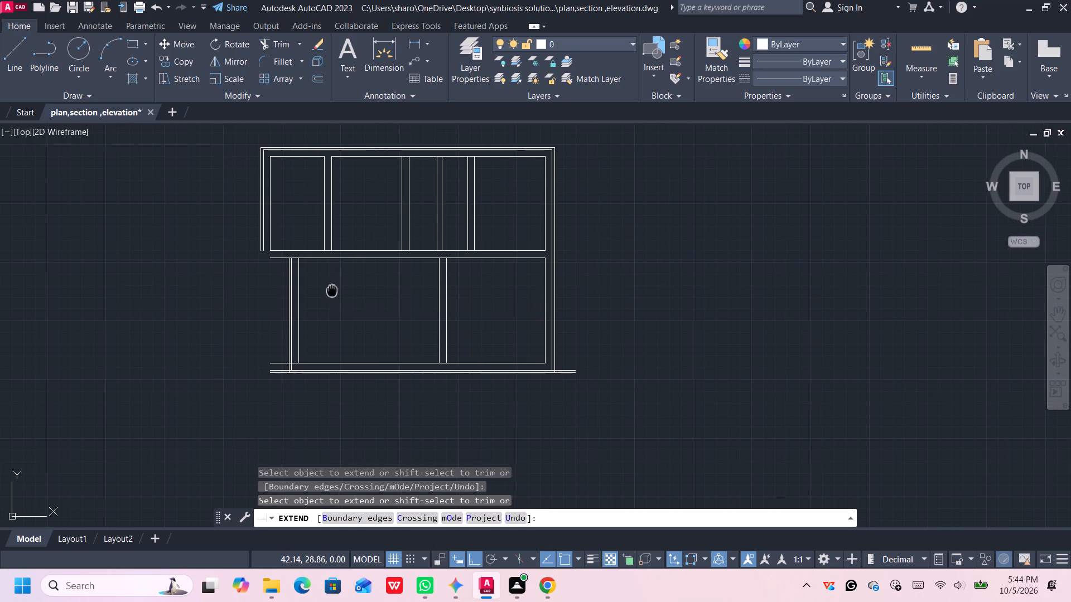
middle_click_drag(332, 289, 384, 291)
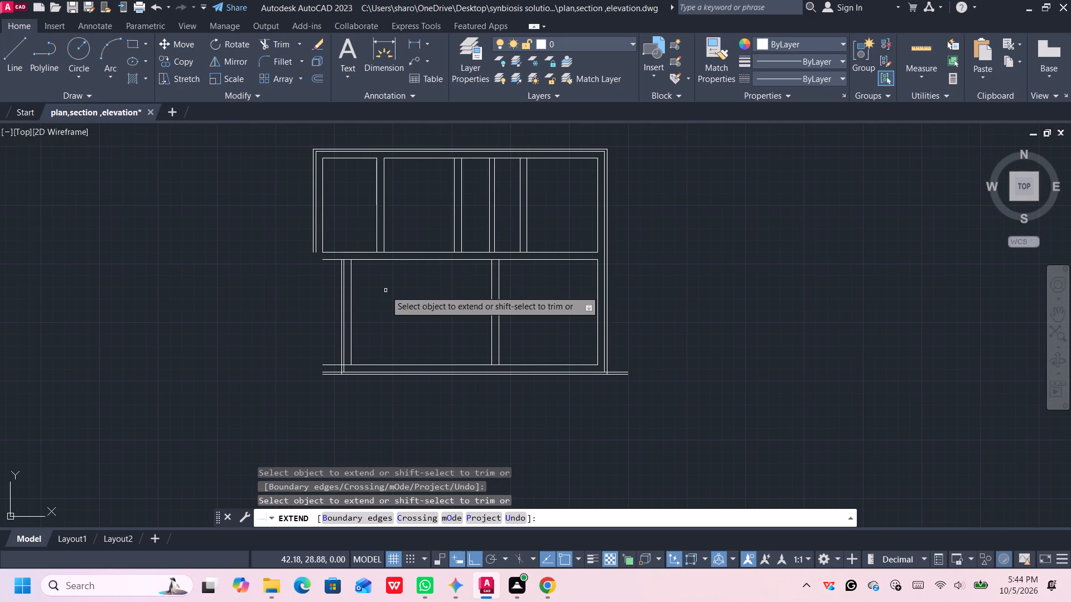
left_click(351, 271)
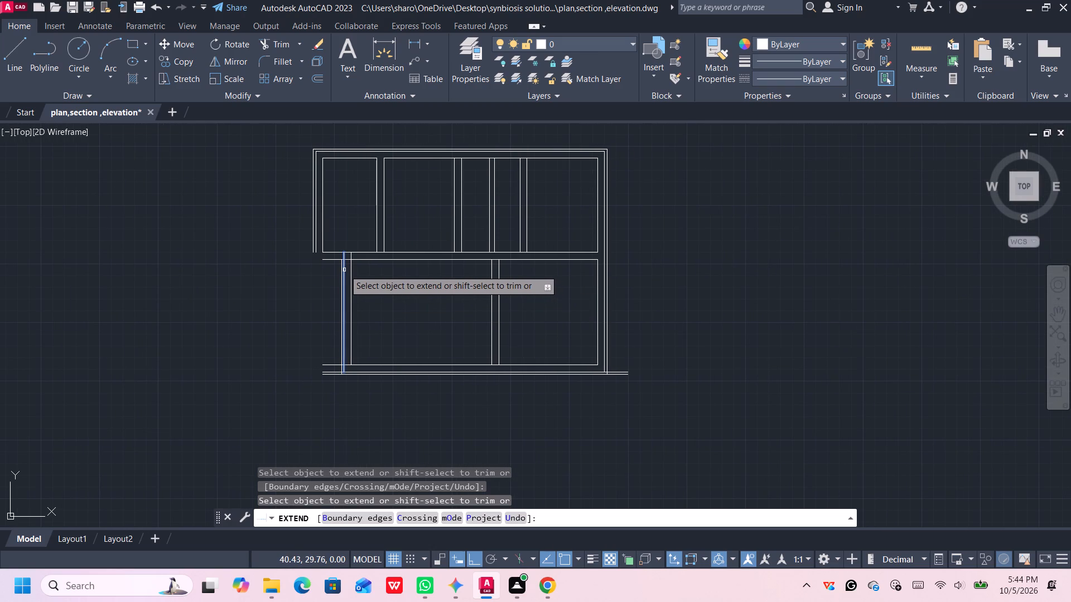
left_click(344, 270)
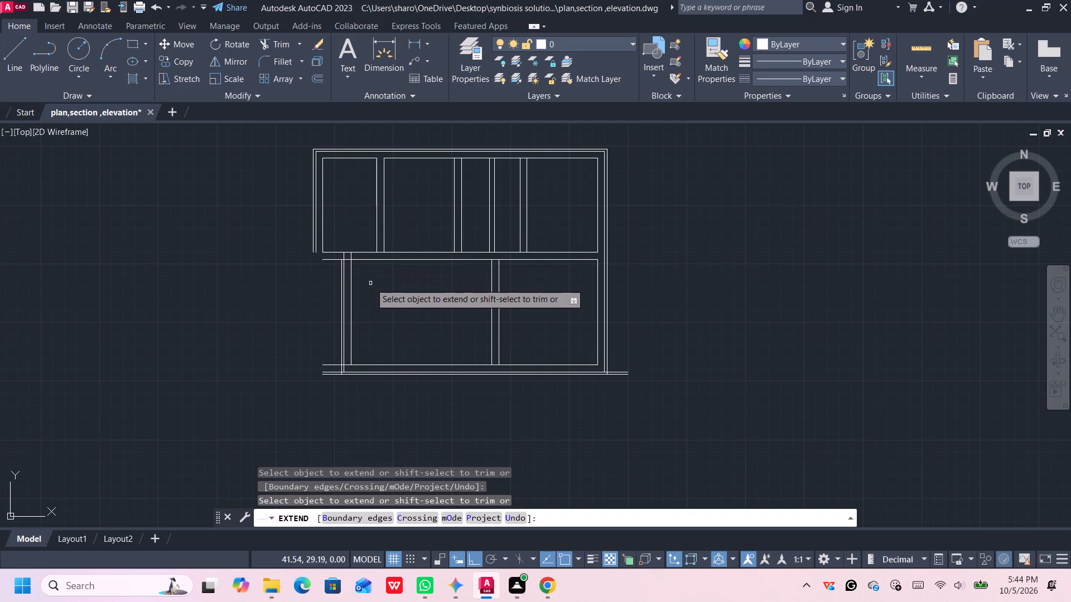
Extend the upper rooms' bottom wall line left to the nearer of the two outer left wall lines.
middle_click_drag(370, 284, 383, 298)
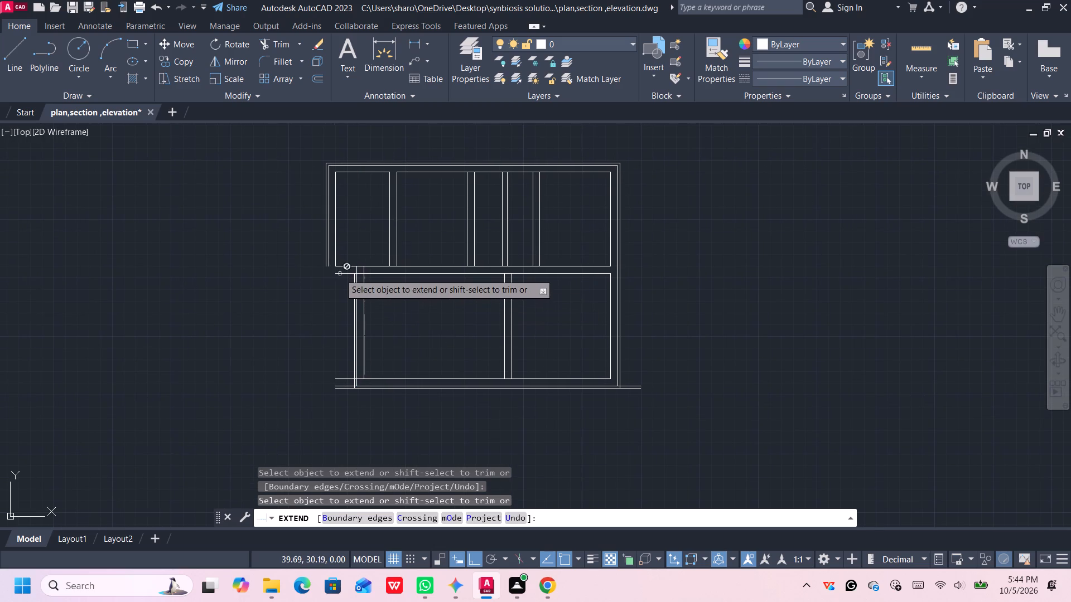
scroll(327, 274, "up", 3)
scroll(327, 274, "down", 1)
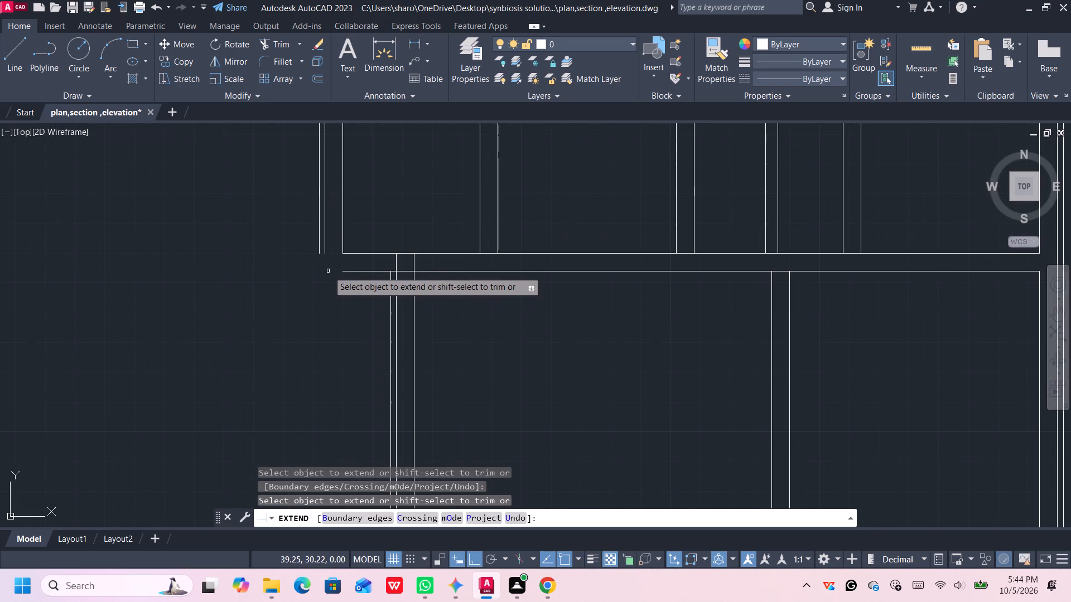
middle_click_drag(328, 271, 341, 310)
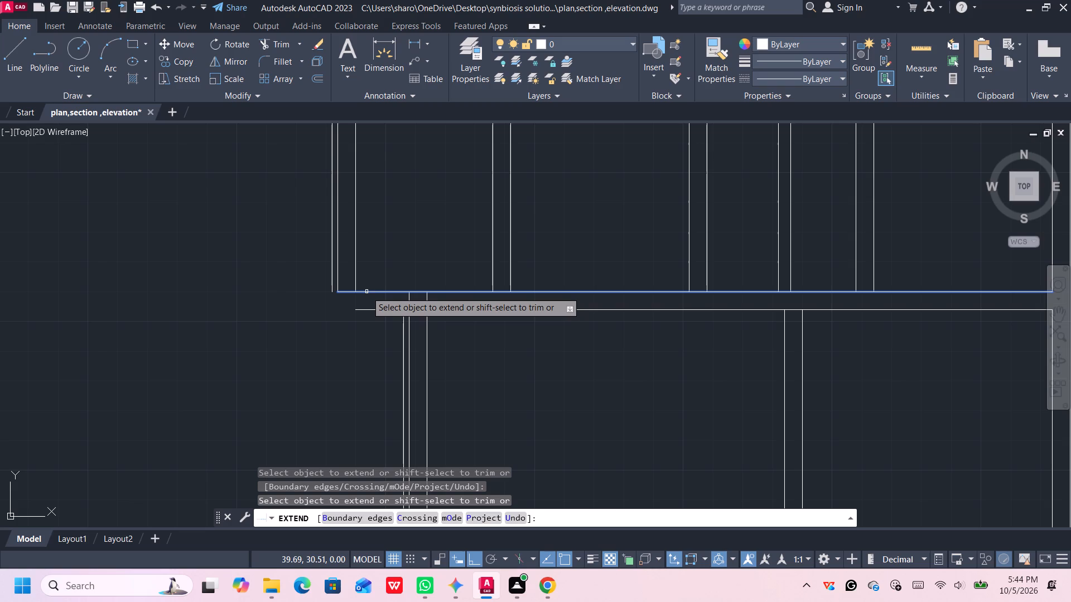
left_click(366, 292)
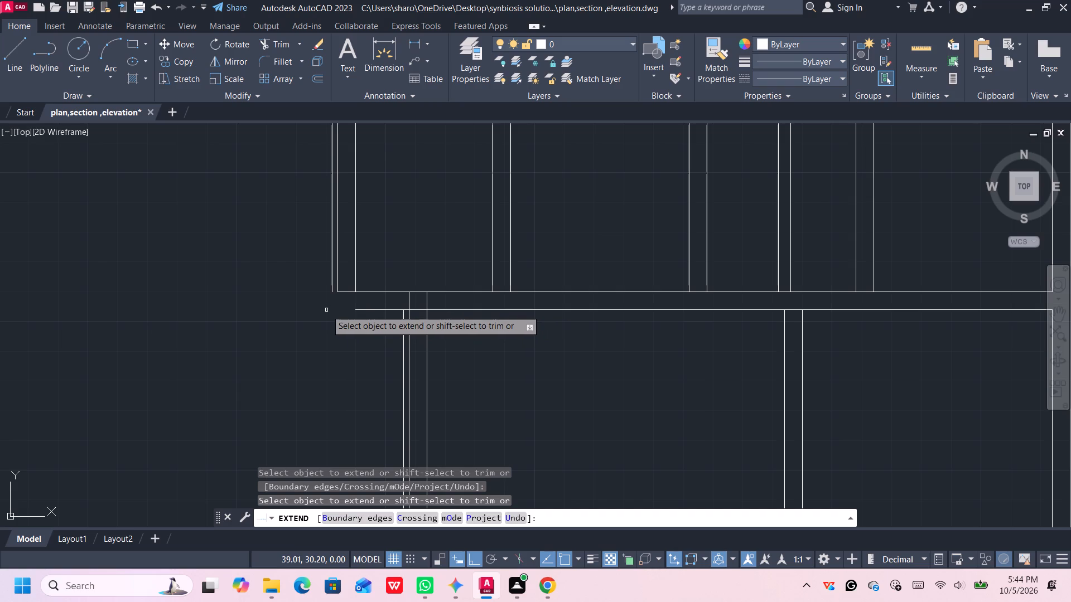
key("space")
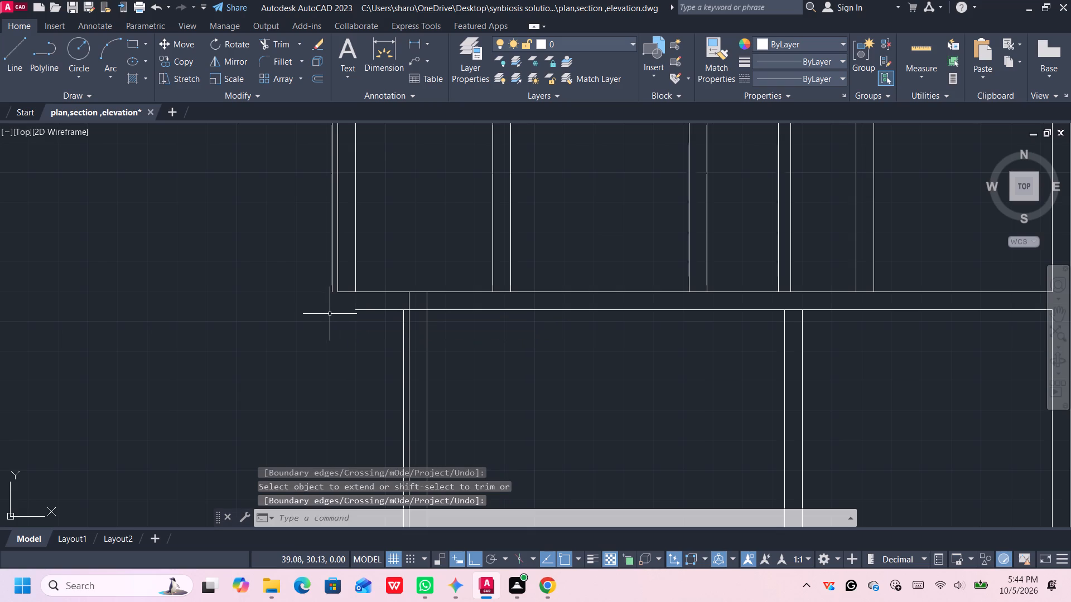
Trim the lower room's bottom wall lines where they overhang the left and right outer walls, including the lower-right corner.
scroll(333, 311, "down", 2)
middle_click_drag(335, 356, 316, 278)
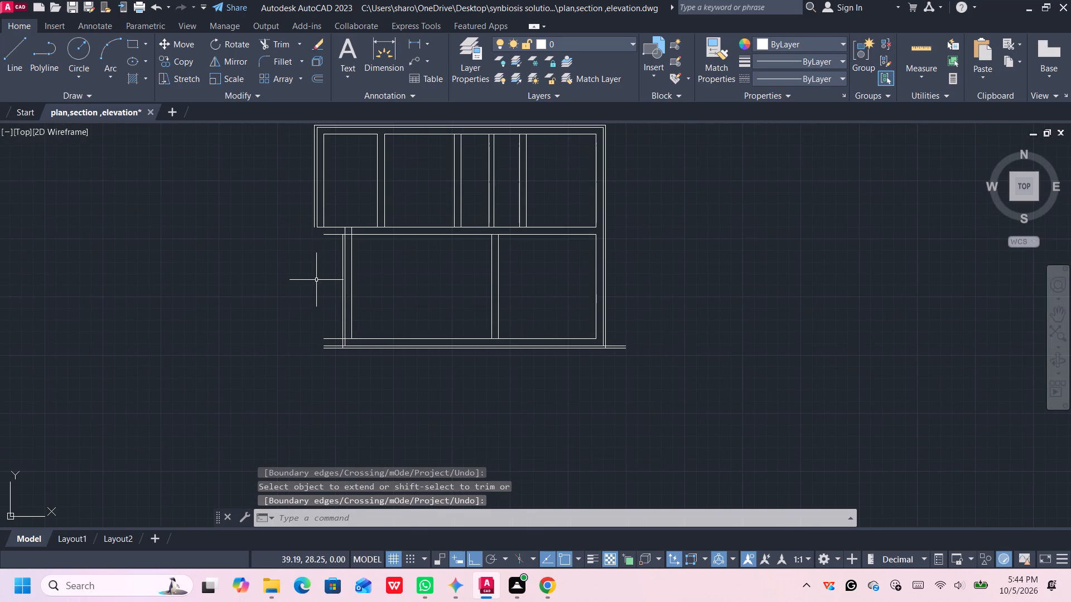
type("tr")
key("Return")
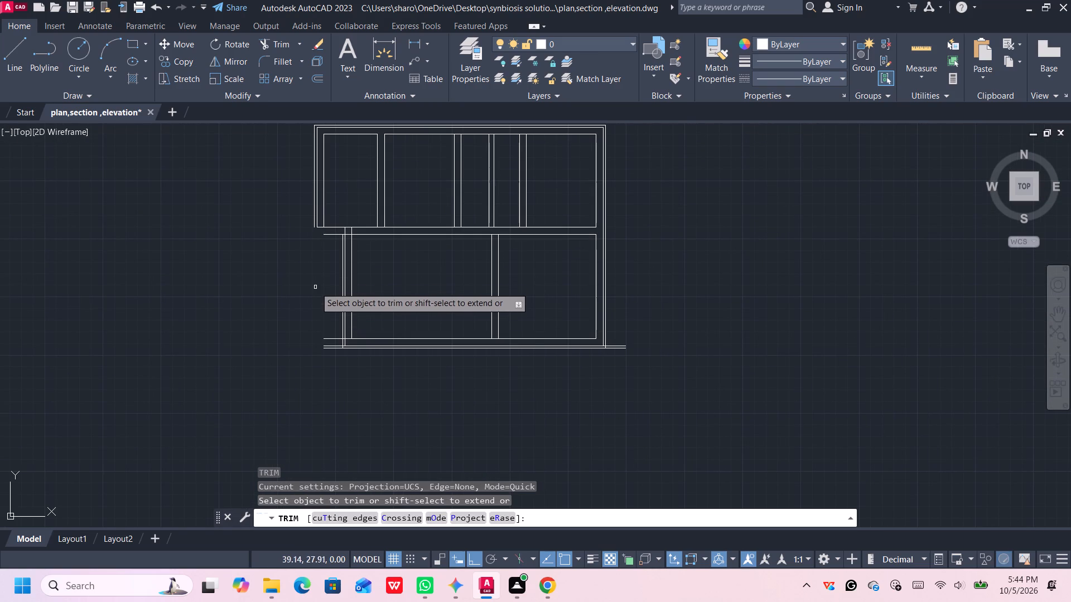
left_click(325, 320)
left_click(332, 362)
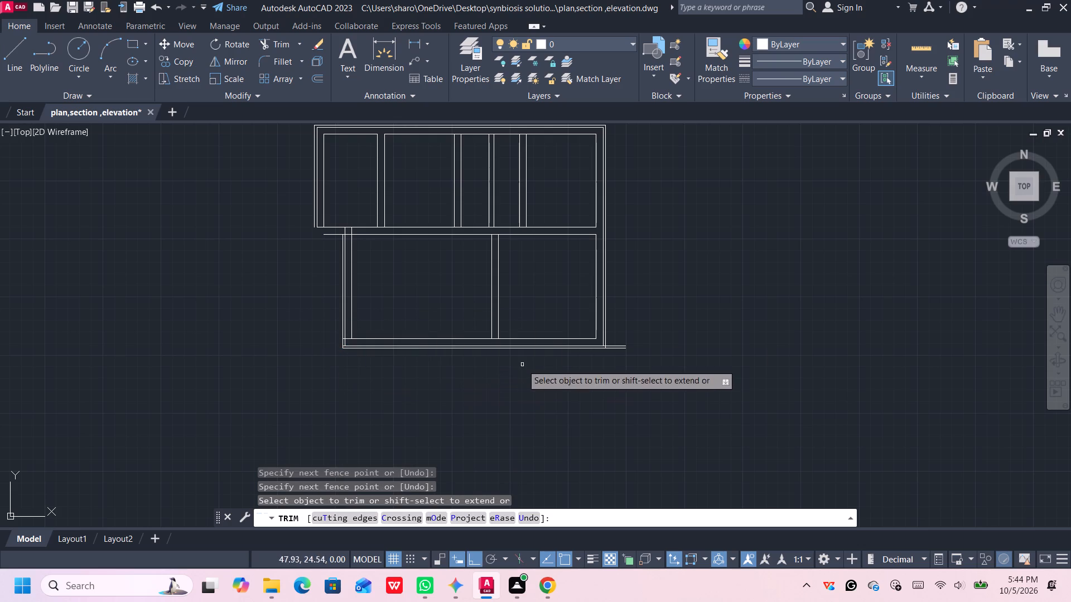
left_click(623, 339)
left_click(611, 361)
scroll(603, 355, "up", 2)
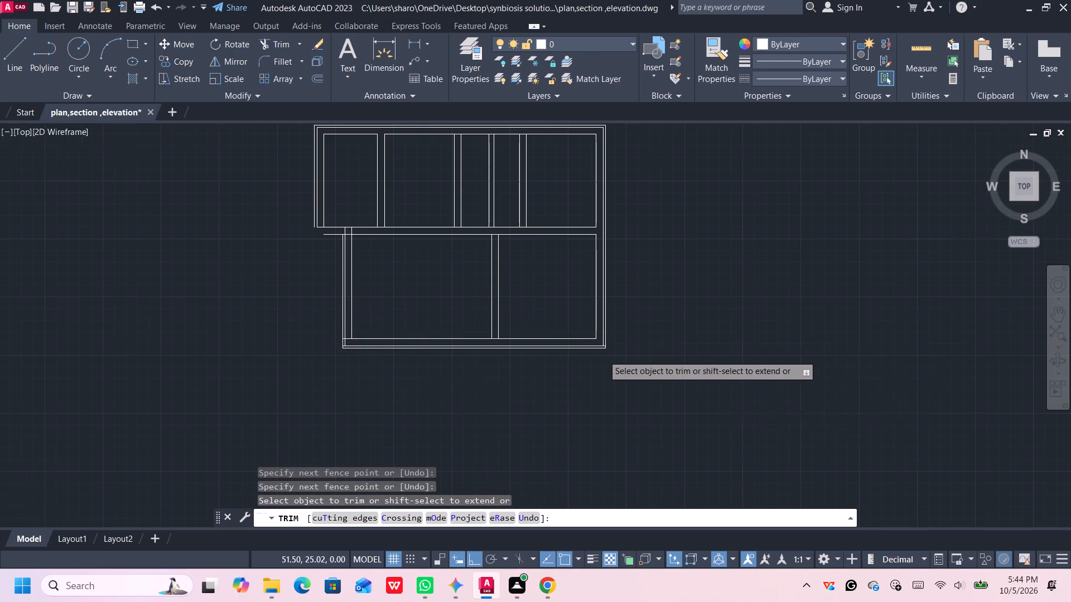
scroll(603, 355, "up", 3)
left_click(599, 323)
scroll(605, 318, "down", 6)
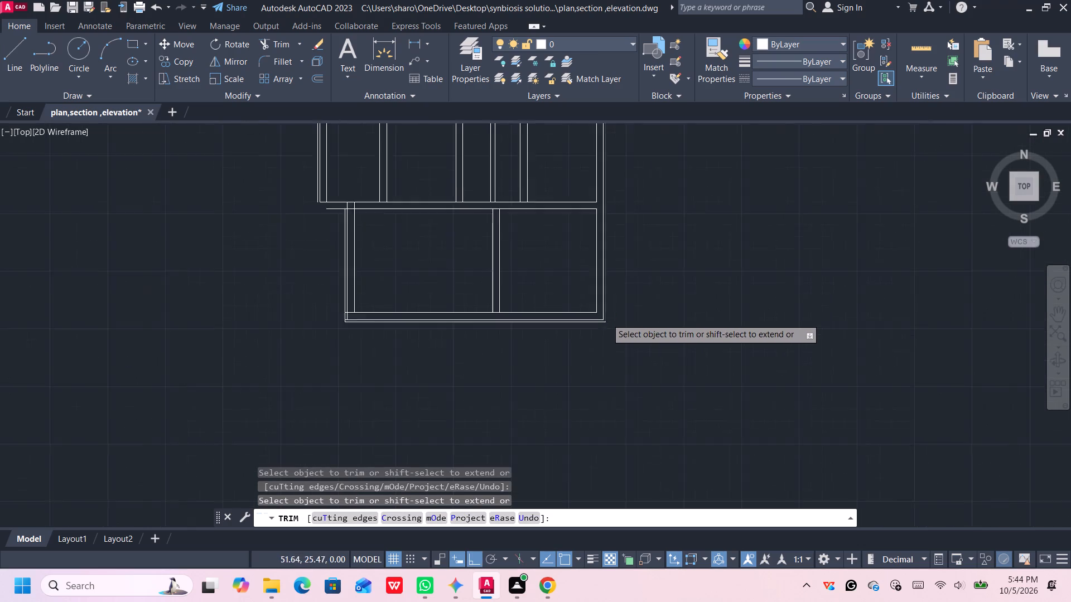
Trim the bottom wall line ends crossing the left wall at the lower room's lower-left corner, leaving clean nested corners.
scroll(408, 337, "up", 4)
middle_click_drag(499, 299, 495, 319)
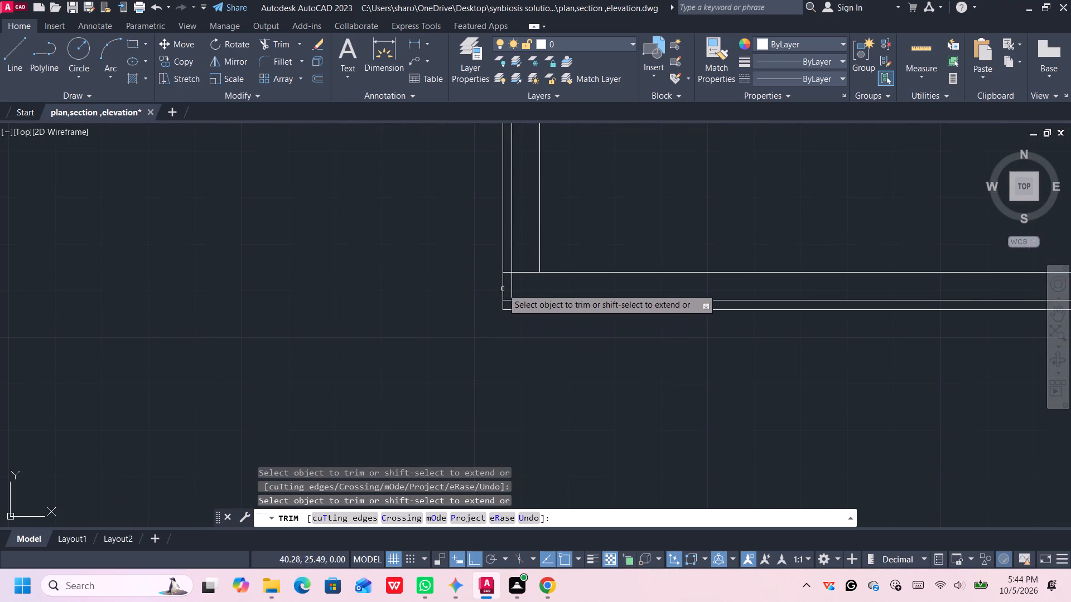
left_click(508, 272)
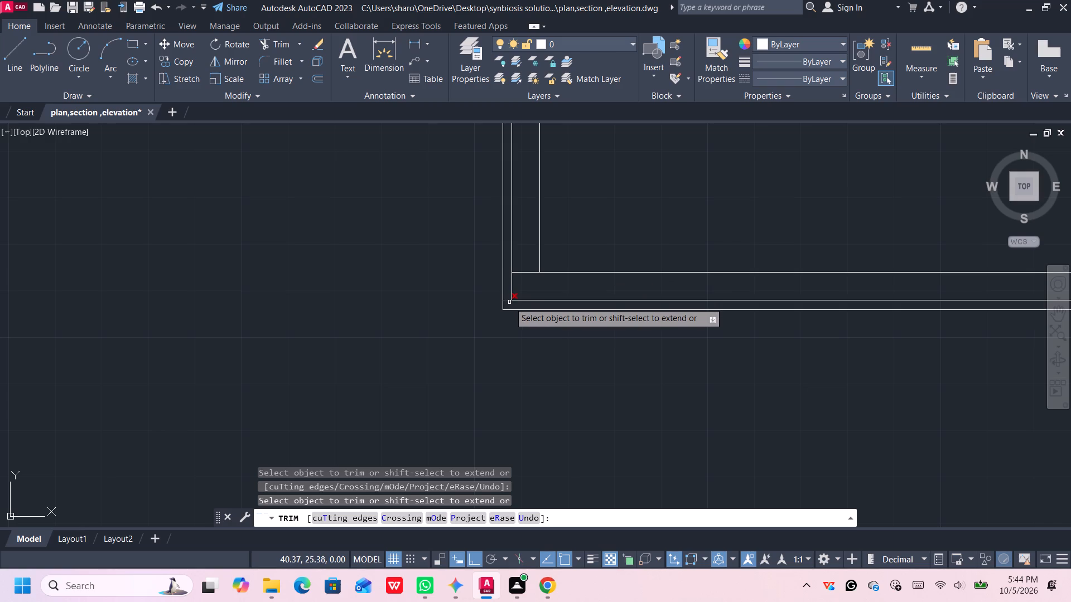
left_click(509, 302)
left_click(517, 274)
scroll(590, 215, "down", 4)
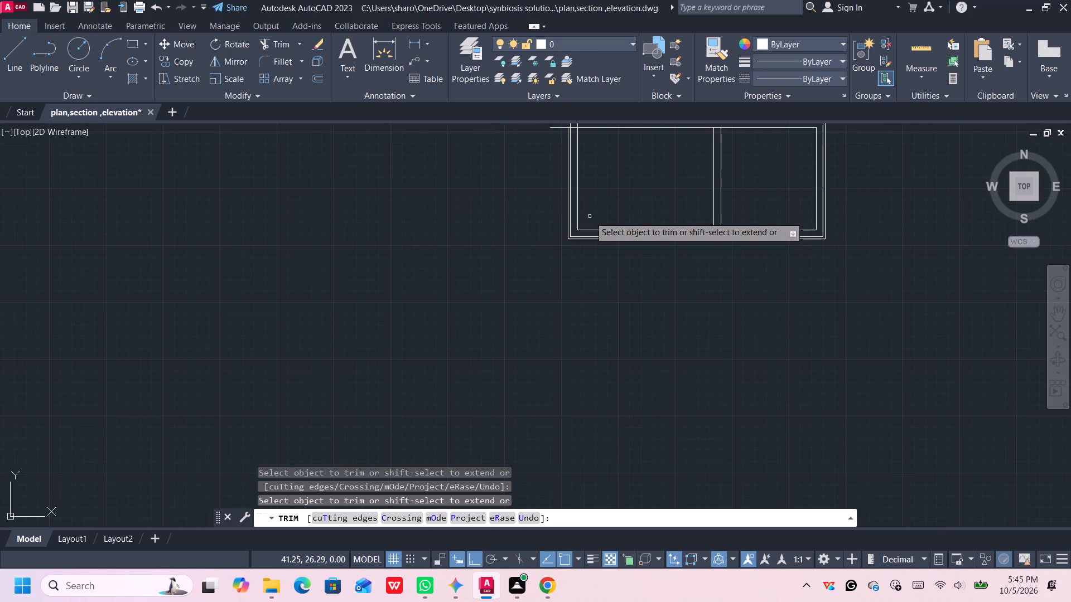
Trim the overlapping wall lines at the lower room's upper-left corner and the upper rooms' bottom wall line between the two left walls.
middle_click_drag(587, 219, 414, 376)
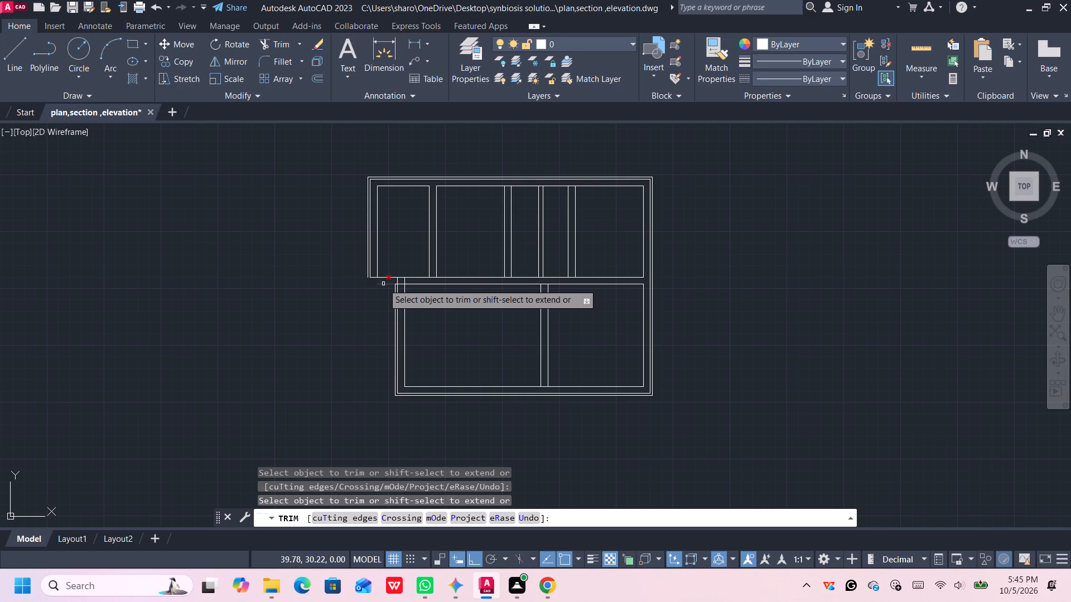
left_click(383, 284)
scroll(421, 290, "up", 1)
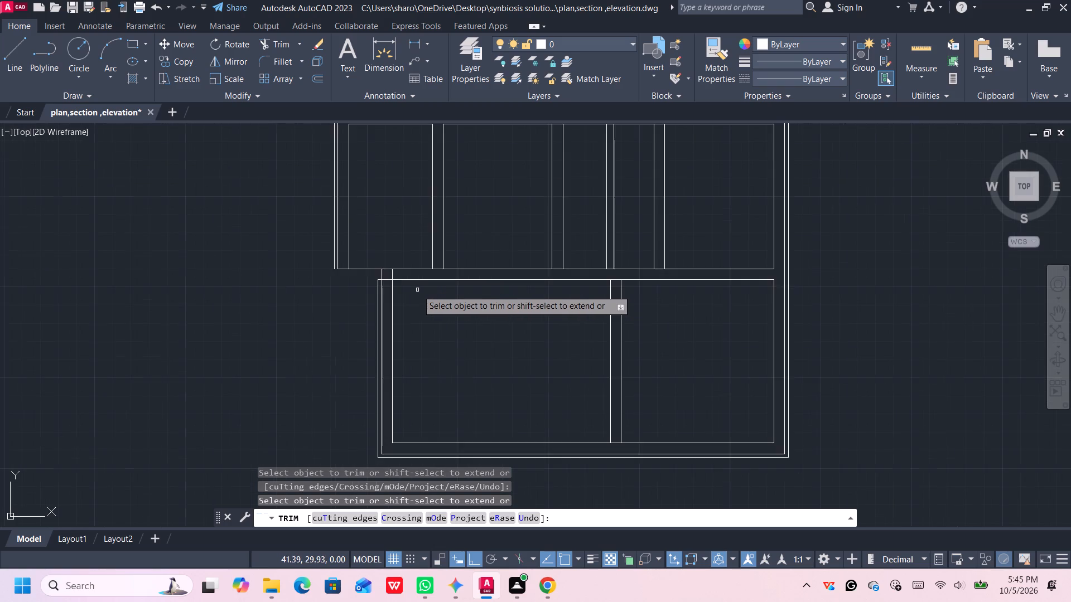
scroll(417, 290, "up", 1)
left_click(366, 273)
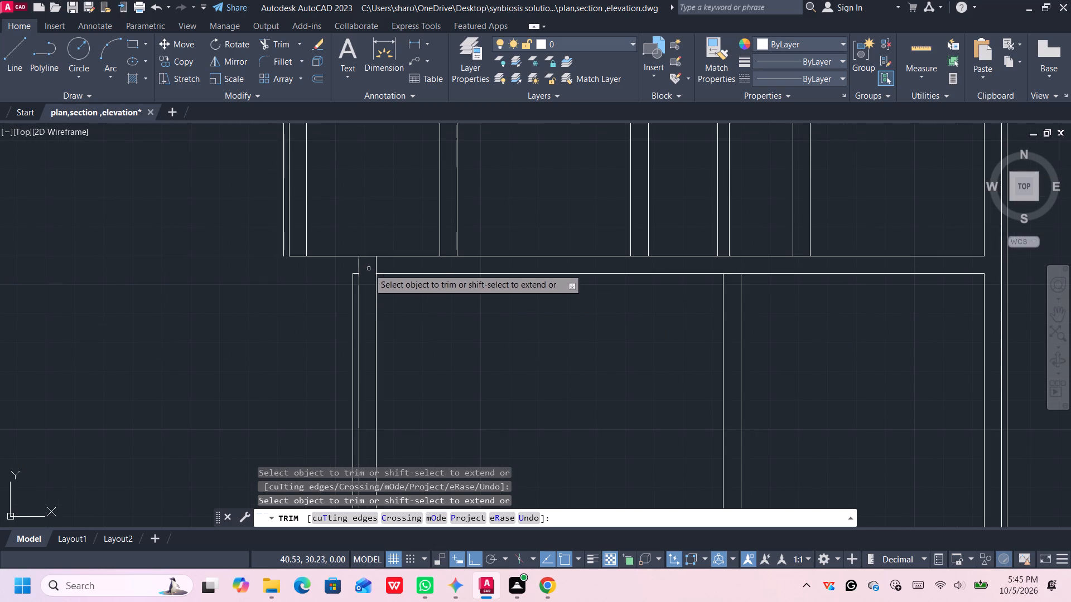
left_click(378, 264)
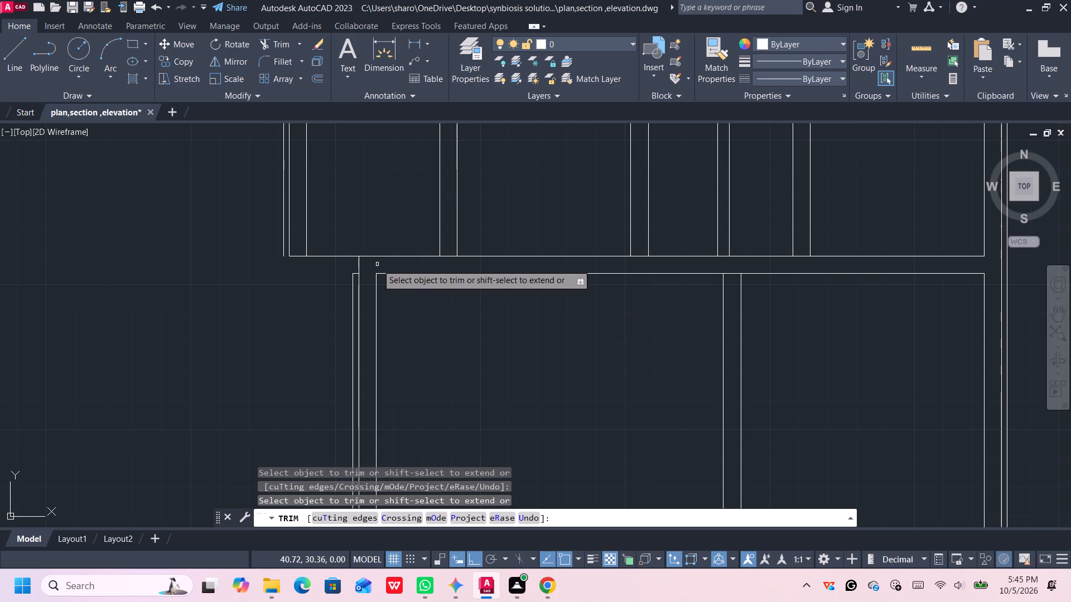
middle_click_drag(375, 266, 376, 273)
left_click(337, 262)
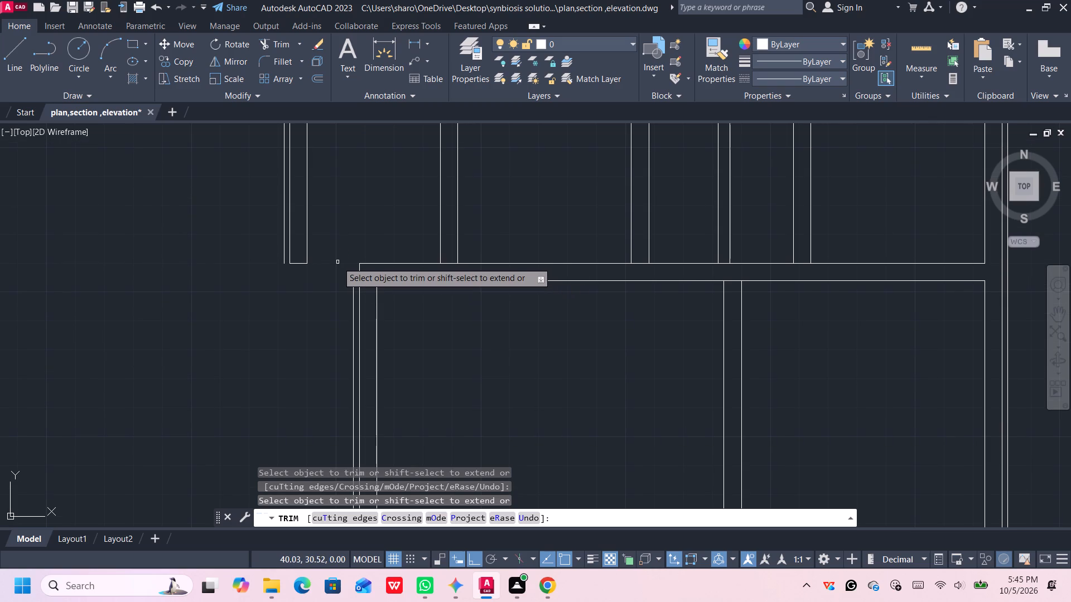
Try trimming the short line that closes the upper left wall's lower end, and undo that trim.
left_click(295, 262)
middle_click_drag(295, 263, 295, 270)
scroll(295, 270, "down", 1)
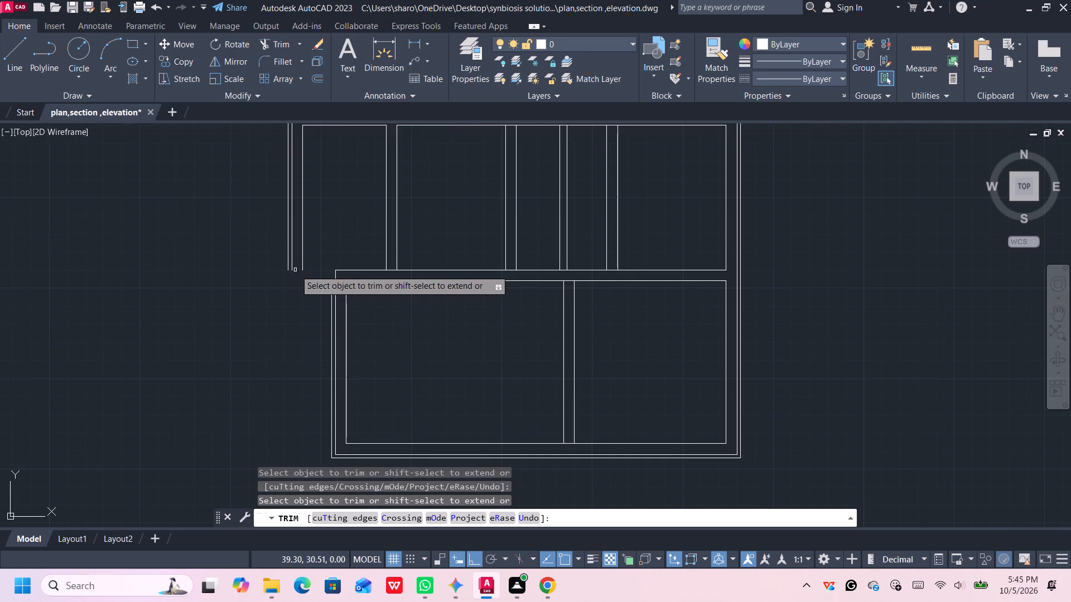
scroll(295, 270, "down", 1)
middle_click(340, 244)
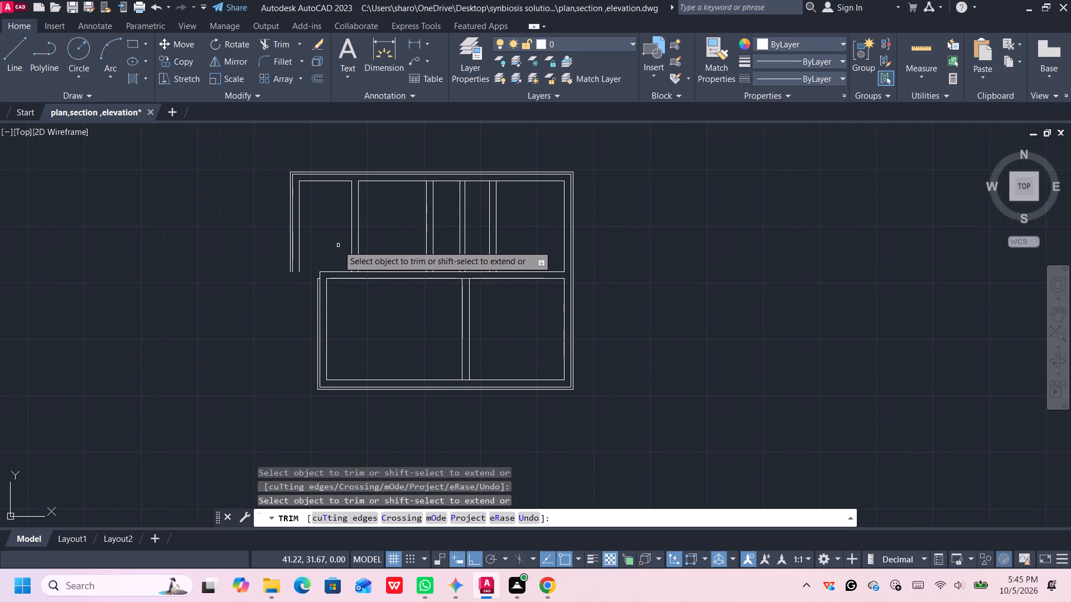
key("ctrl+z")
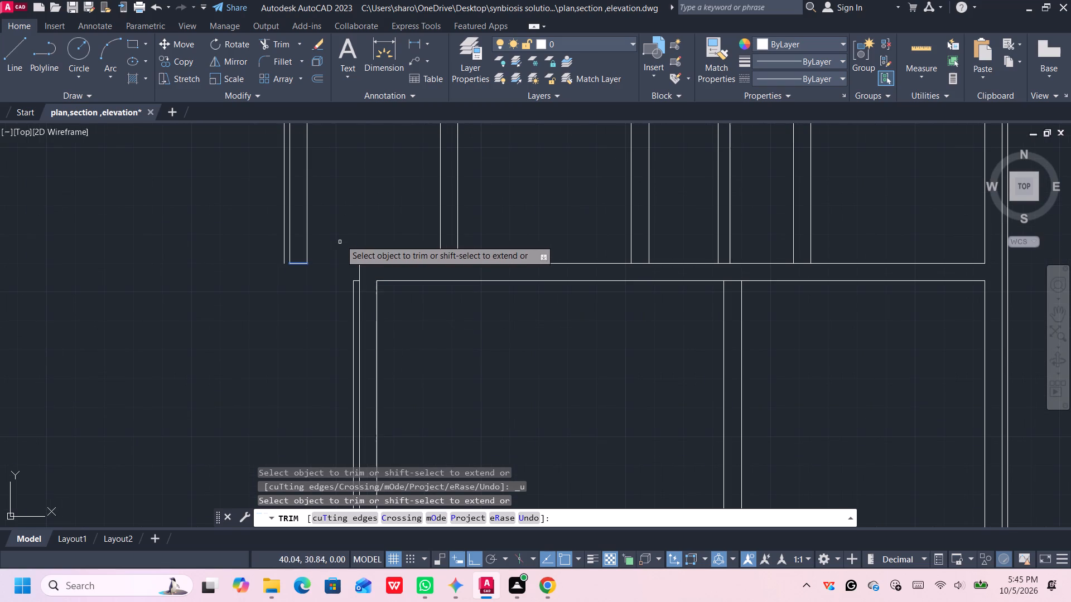
Trim the upper rooms' bottom wall line across all four partitions and the lower rooms' top wall line across their partition.
scroll(360, 233, "down", 1)
middle_click_drag(360, 233, 284, 294)
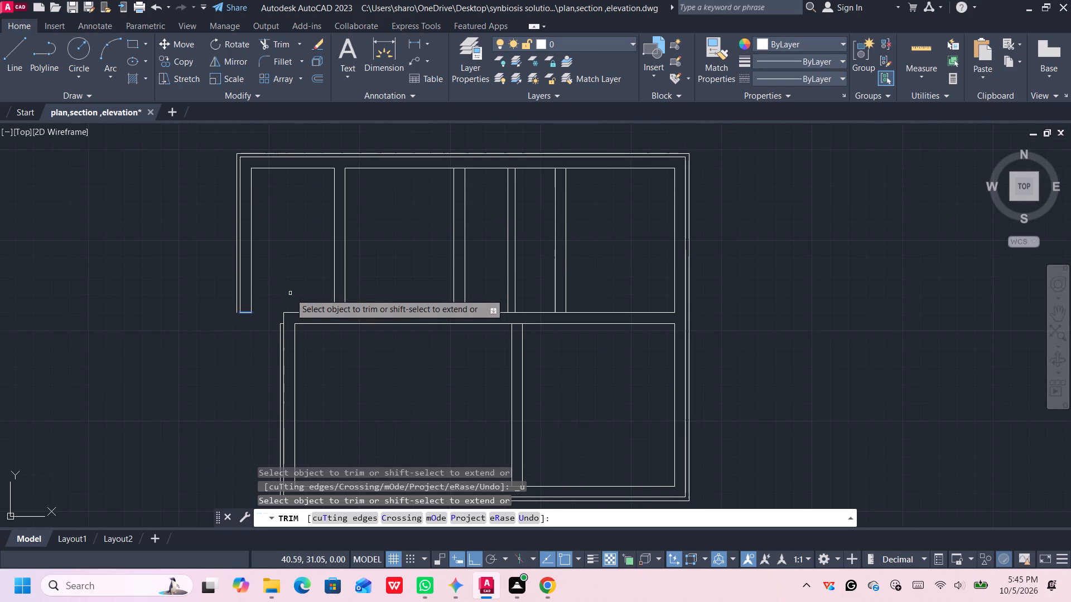
left_click(340, 310)
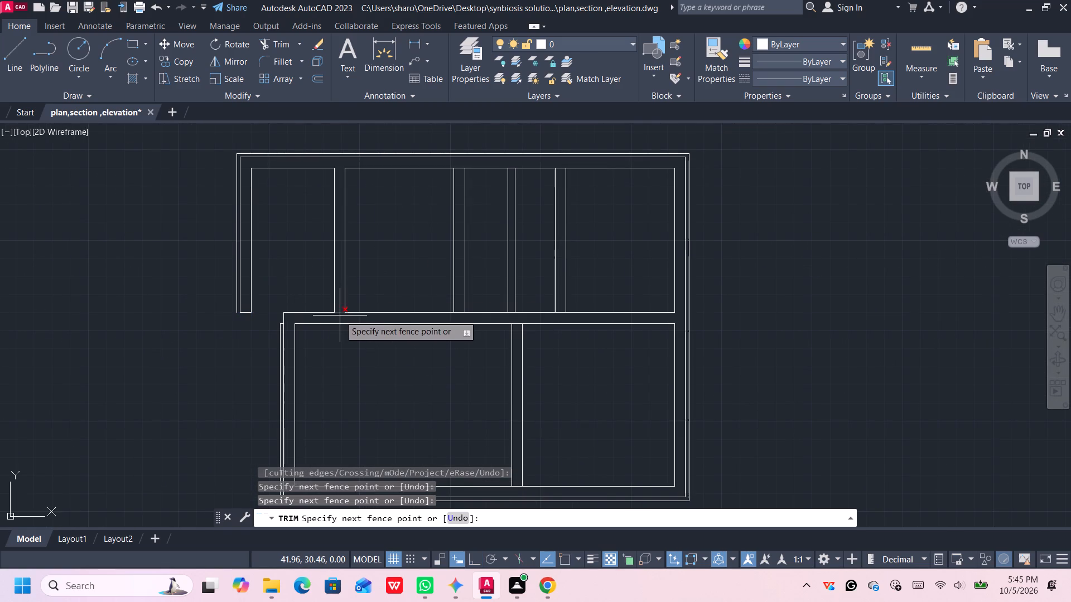
left_click(340, 315)
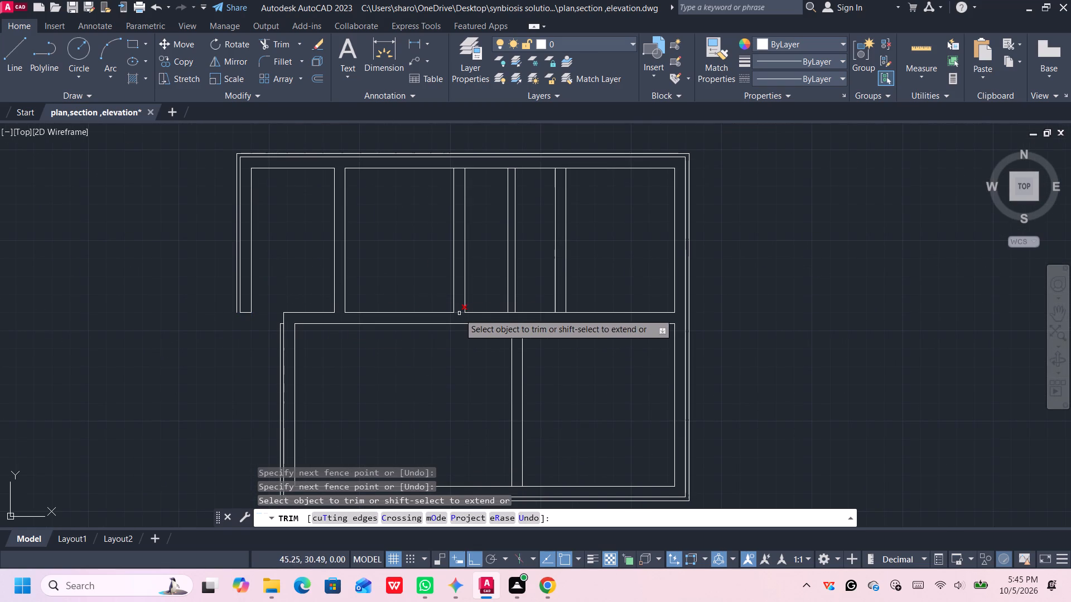
left_click(459, 313)
left_click(512, 313)
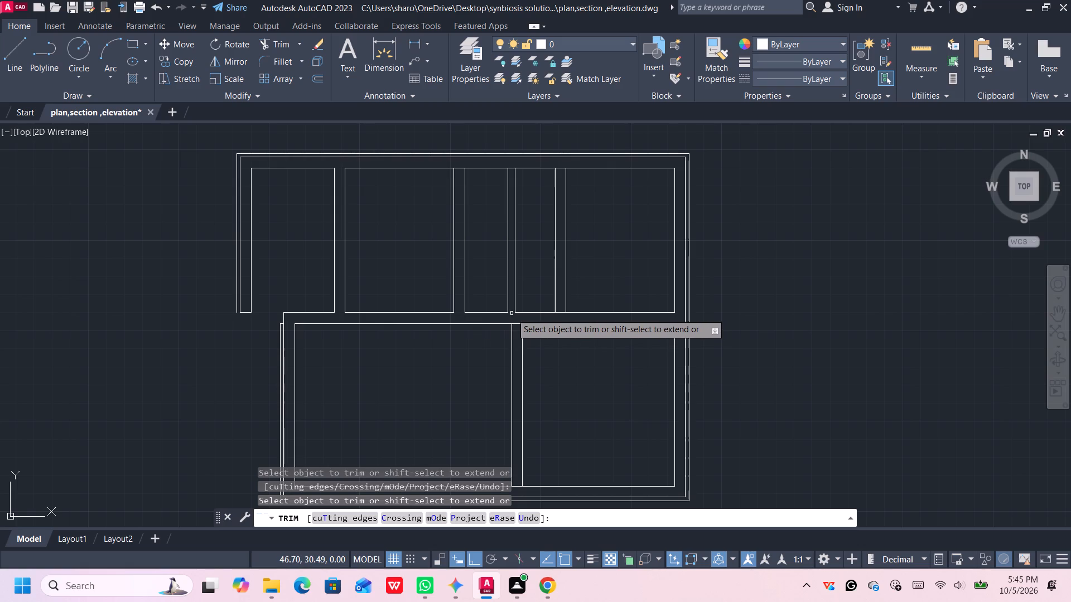
left_click(560, 314)
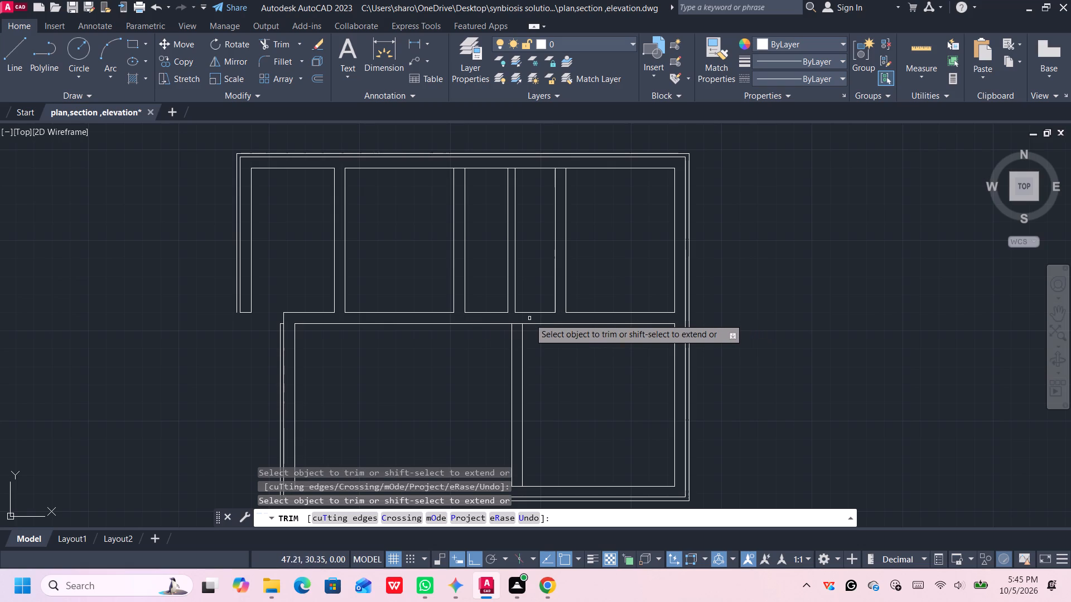
left_click(519, 324)
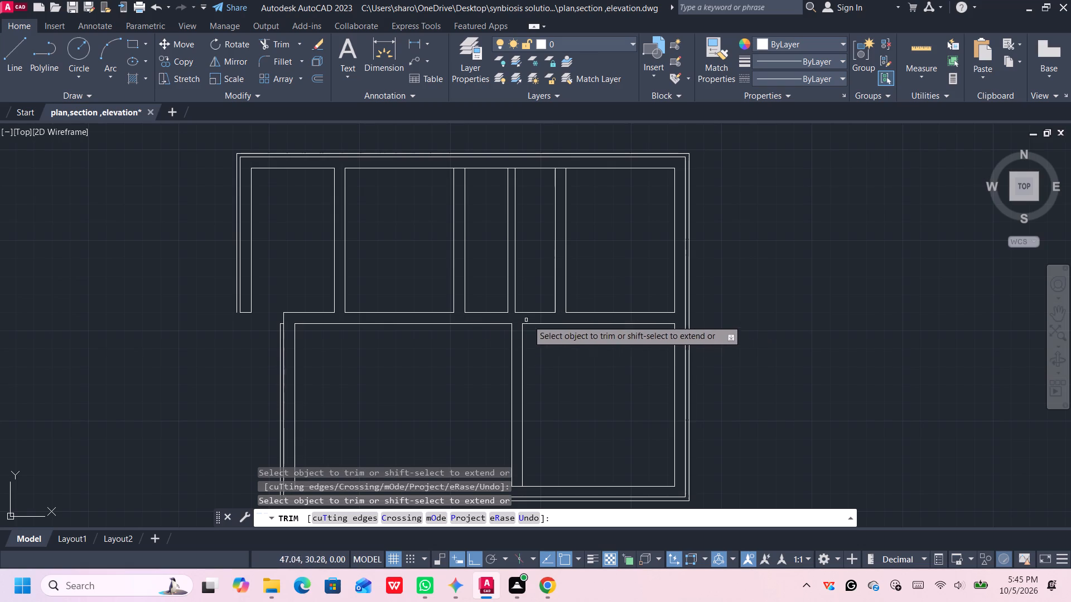
Trim the upper rooms' top wall line between the two lines of the rightmost partition.
scroll(768, 333, "down", 1)
middle_click_drag(757, 342, 711, 315)
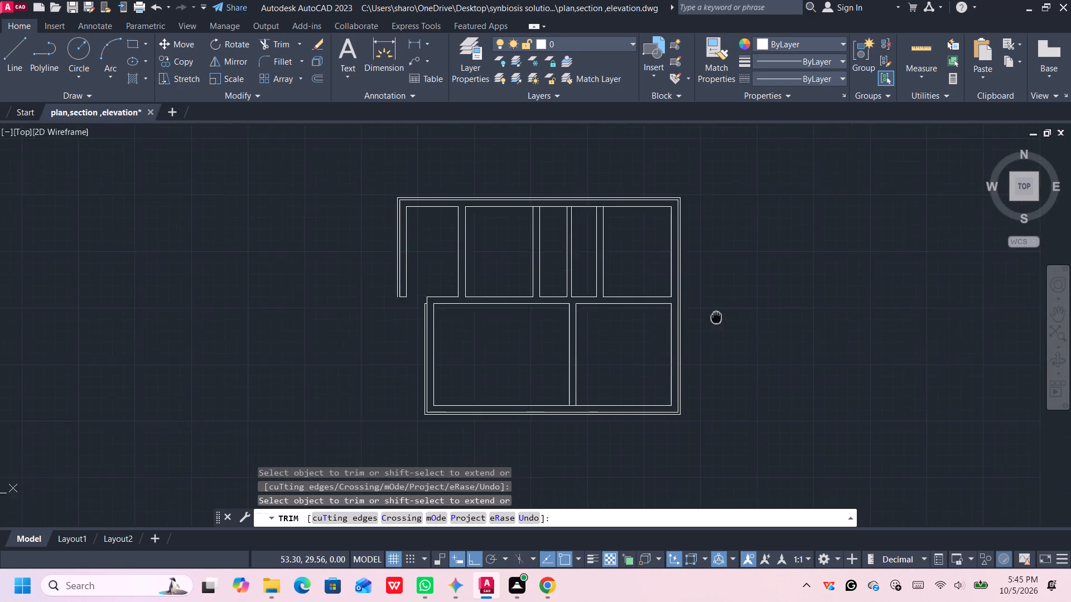
middle_click_drag(711, 315, 470, 324)
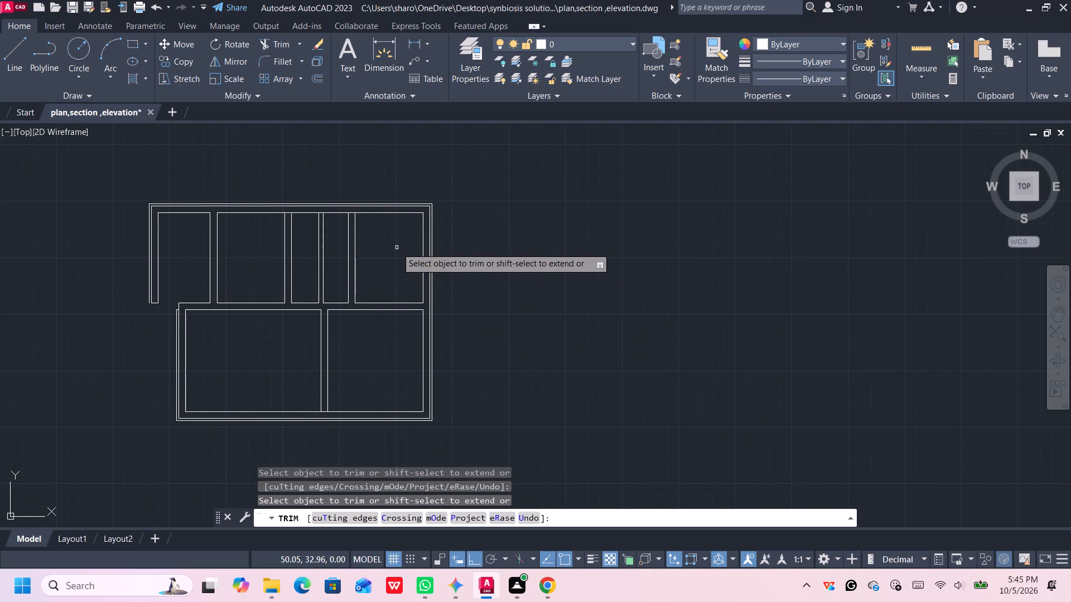
middle_click_drag(397, 247, 435, 259)
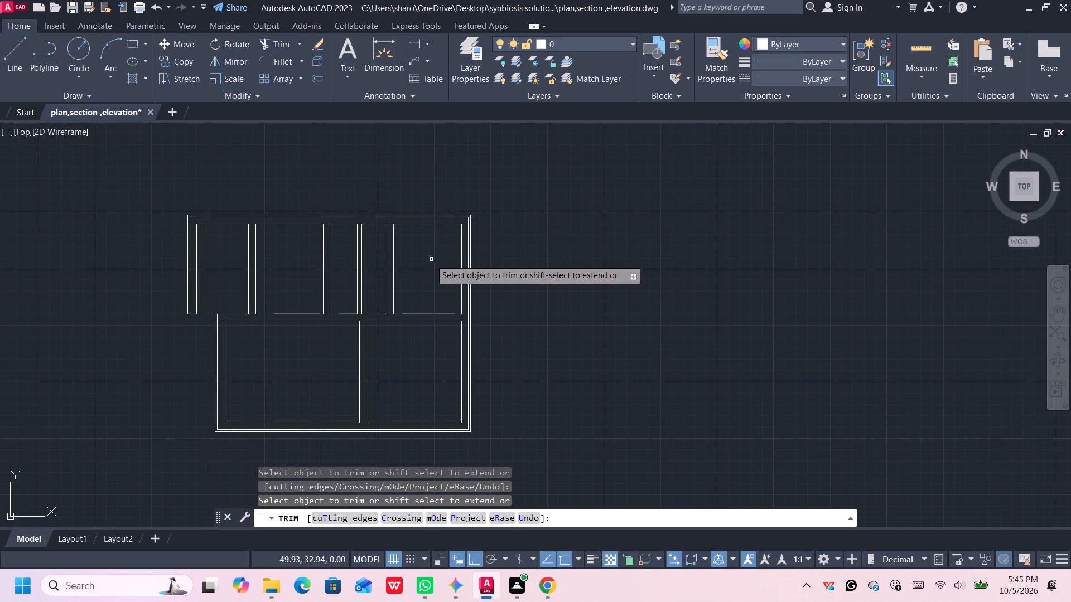
middle_click_drag(400, 250, 432, 257)
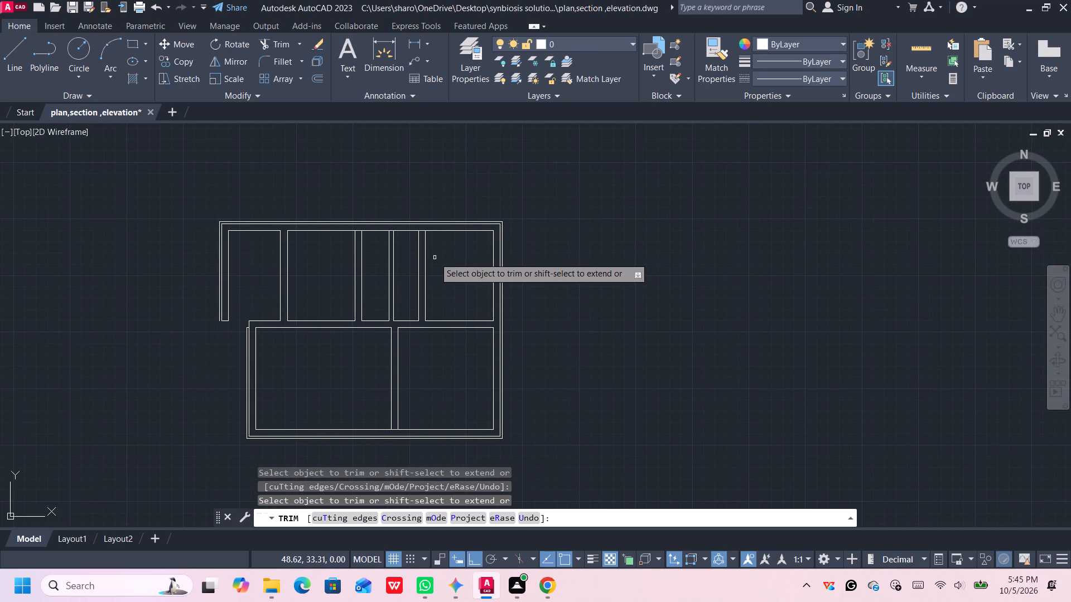
middle_click_drag(432, 258, 485, 263)
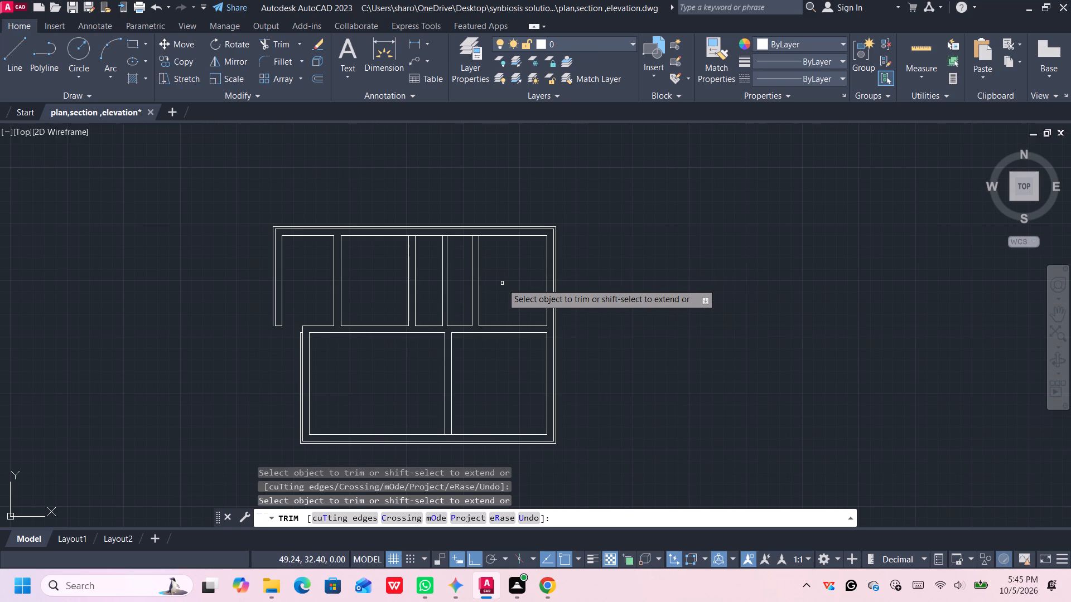
middle_click_drag(497, 283, 529, 277)
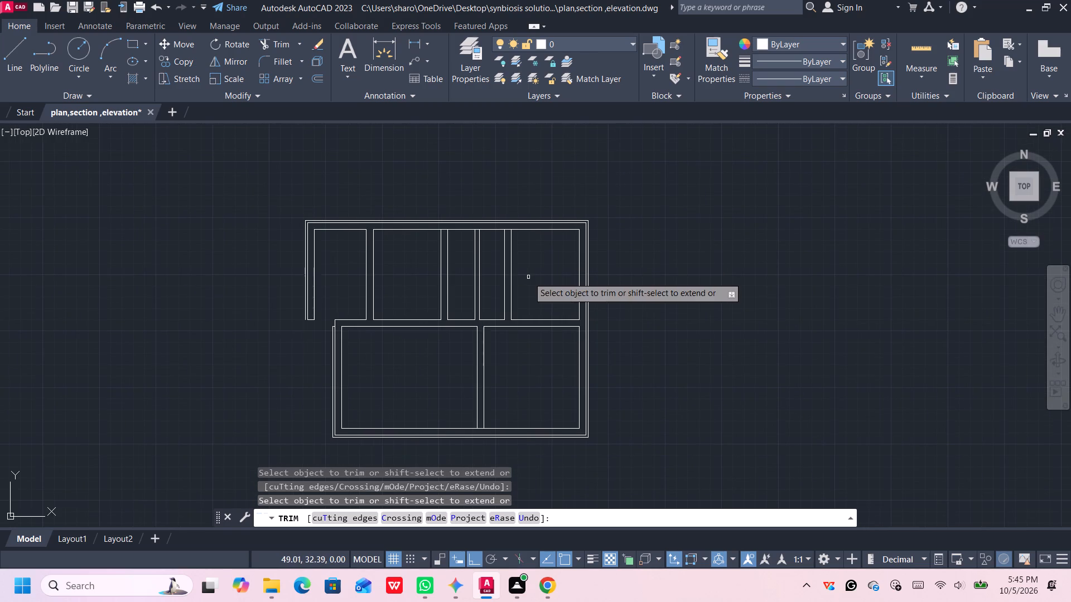
scroll(476, 274, "up", 3)
scroll(483, 273, "down", 1)
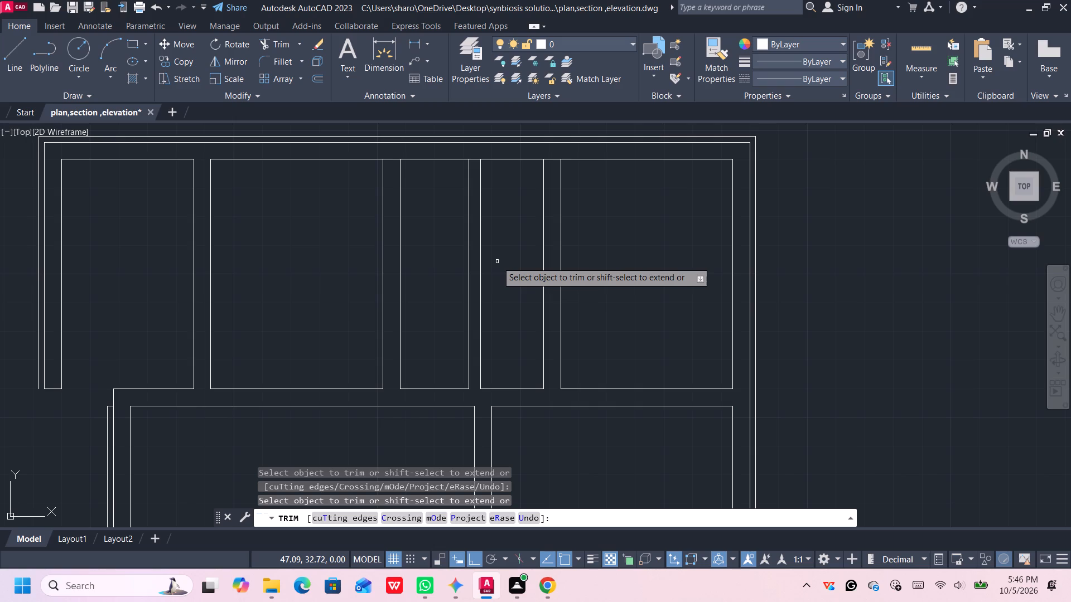
left_click(551, 159)
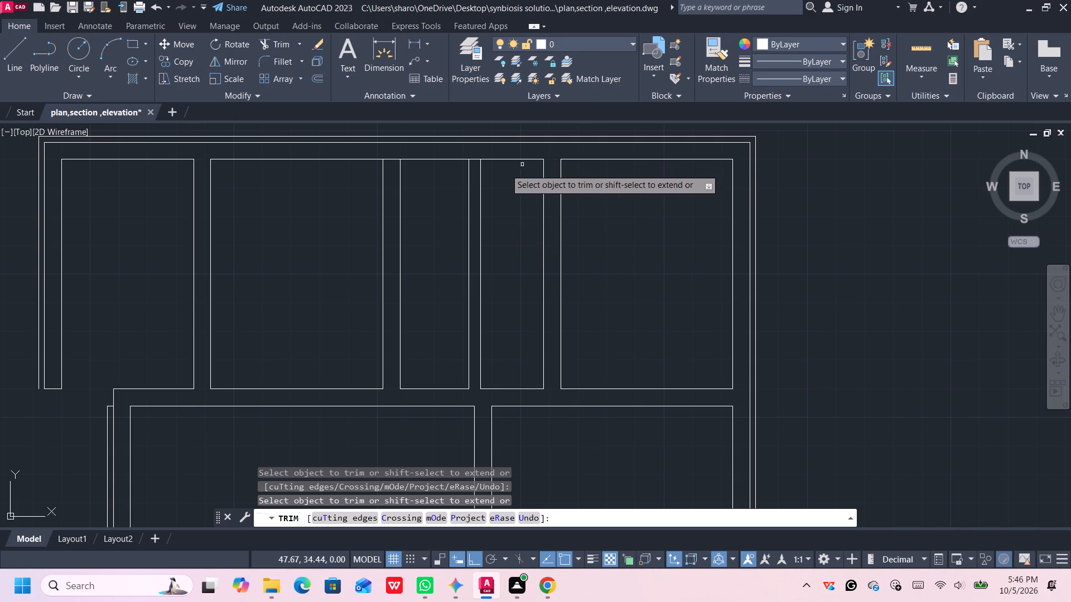
Trim the short horizontal stub between the two outer left wall lines at the lower room's upper-left corner, and finish trimming.
scroll(116, 255, "down", 1)
middle_click_drag(118, 258, 189, 197)
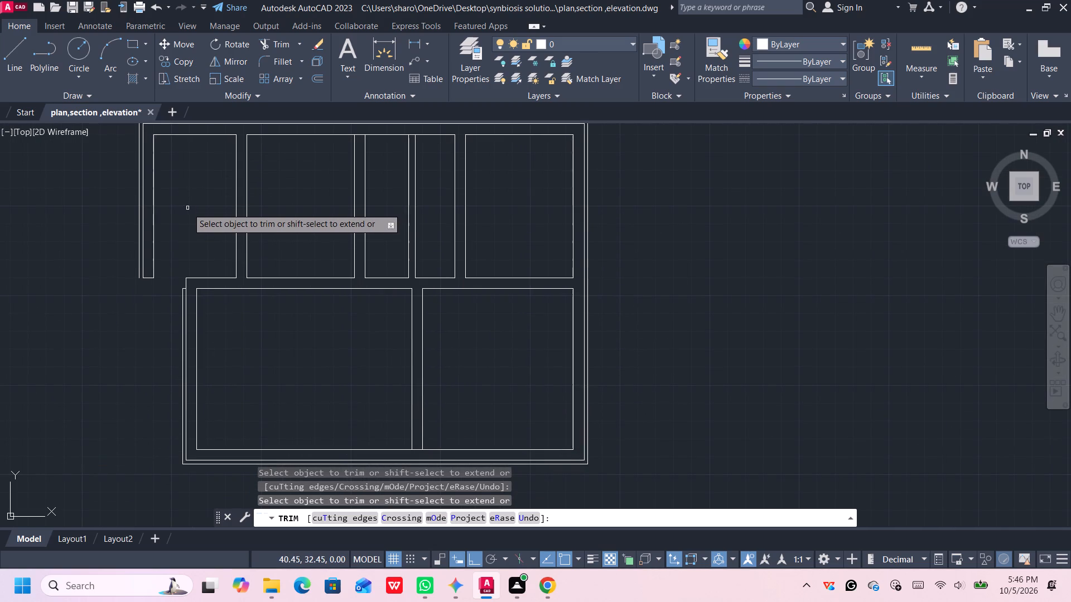
scroll(181, 283, "up", 3)
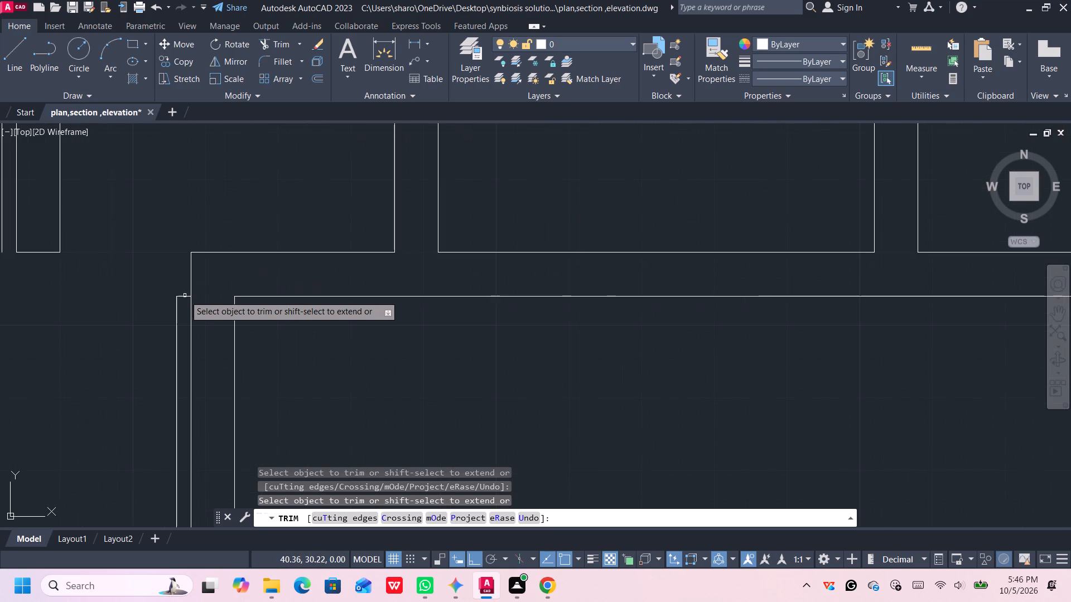
left_click(185, 296)
scroll(173, 170, "down", 3)
middle_click_drag(173, 170, 185, 231)
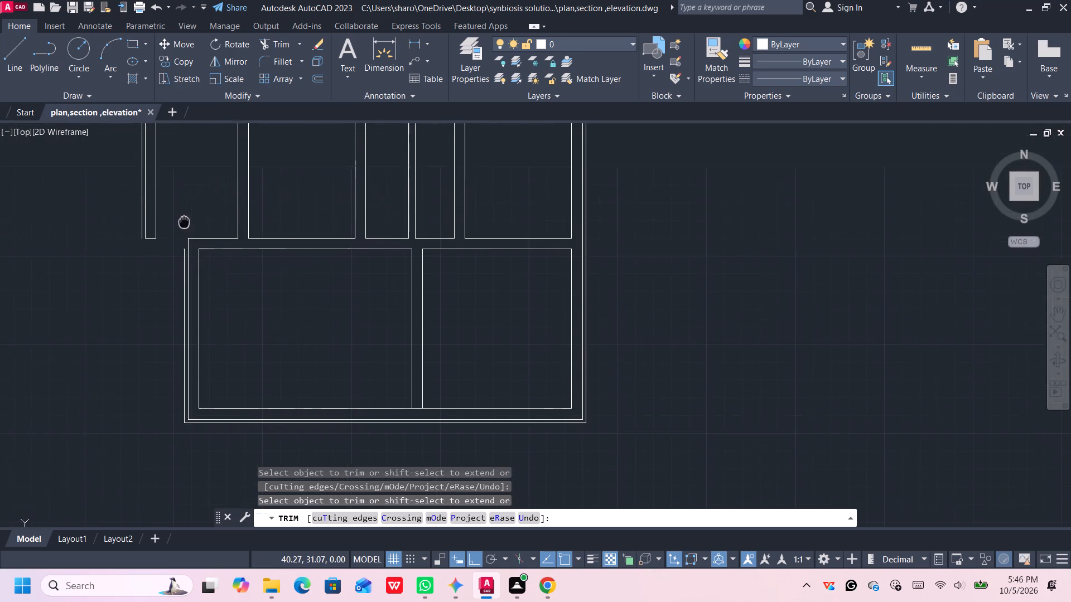
middle_click_drag(185, 231, 189, 287)
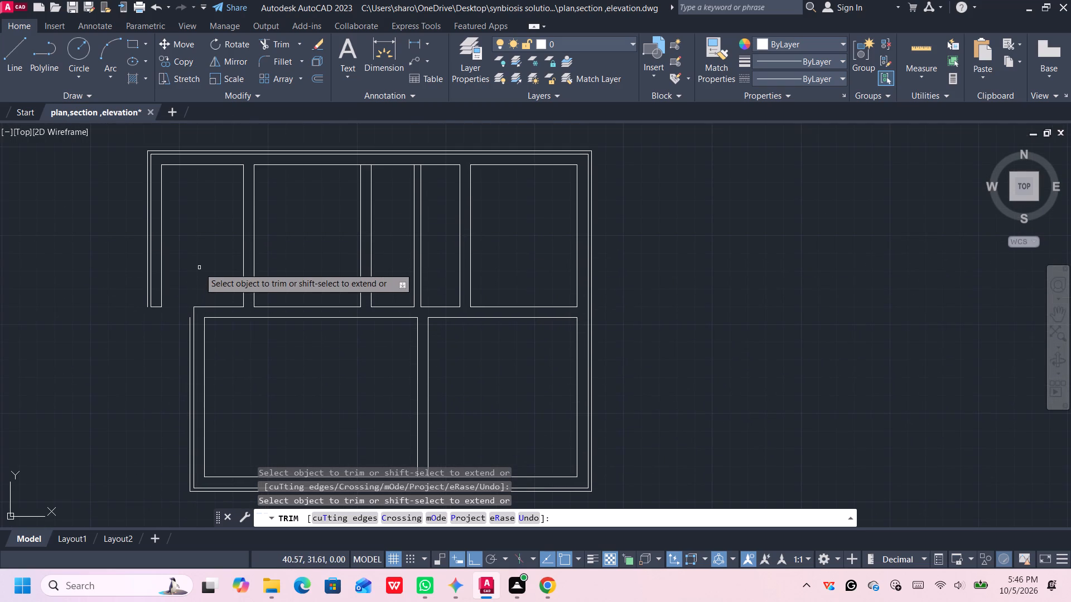
key("space")
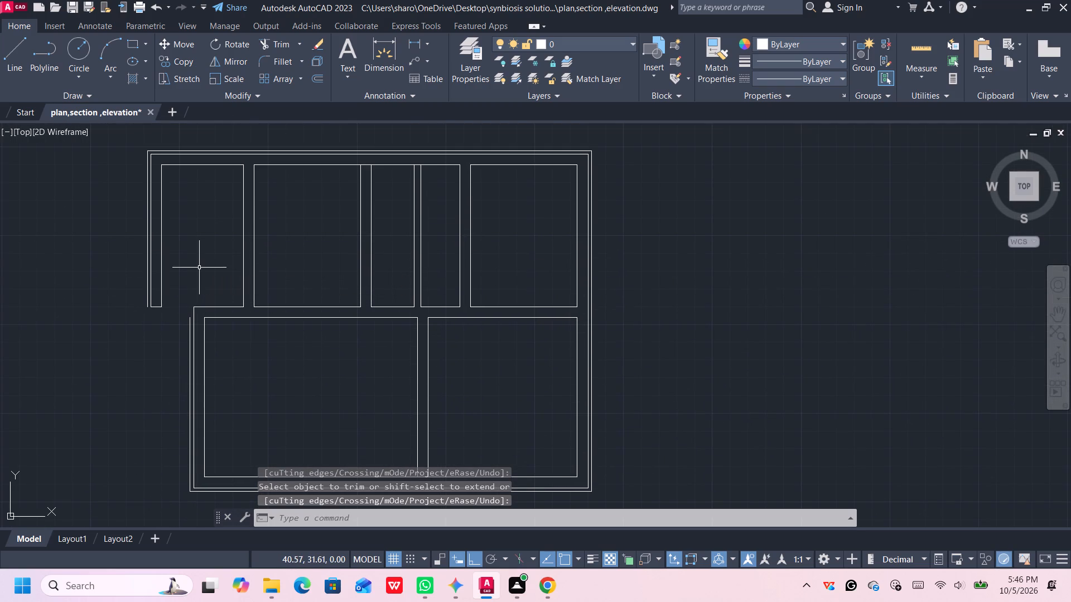
Move the bottom wall line of the narrow room beside the rightmost upper room to 1.1 m below its inner top wall line.
left_click(436, 307)
middle_click_drag(447, 280, 460, 304)
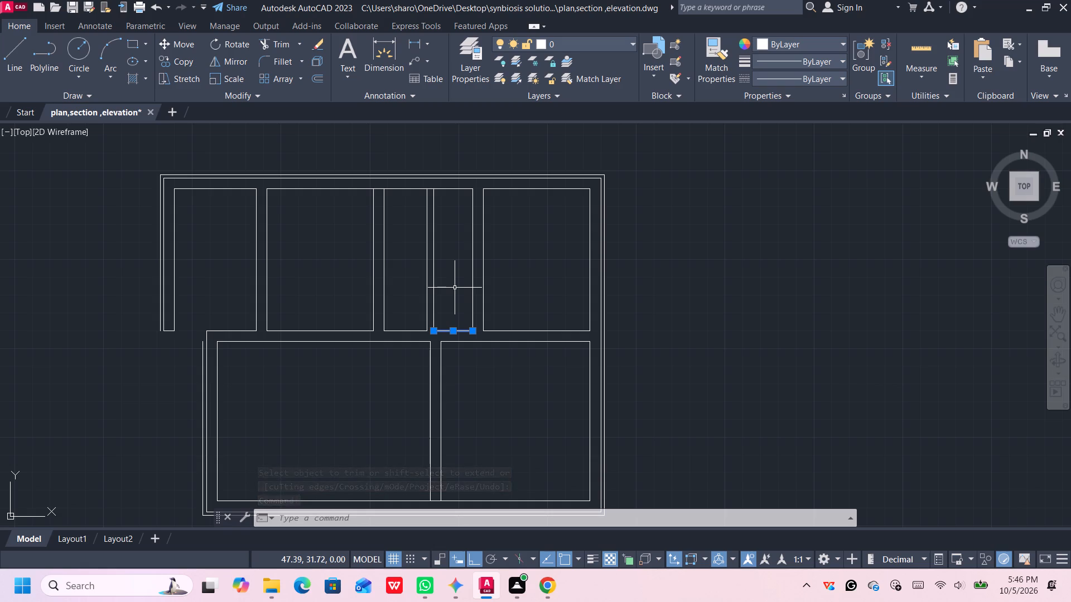
left_click(454, 331)
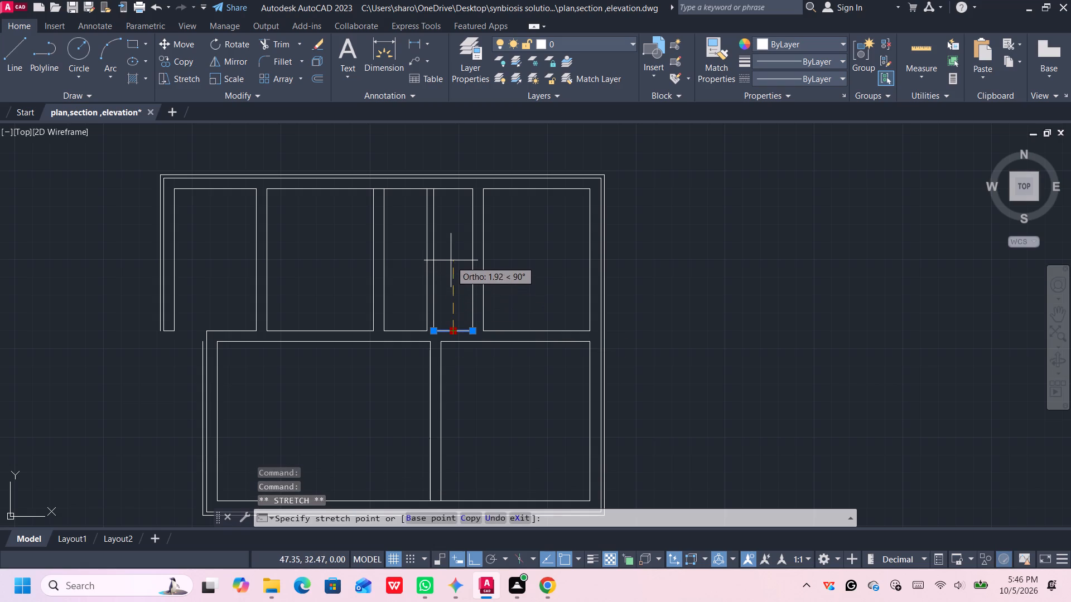
scroll(450, 256, "up", 1)
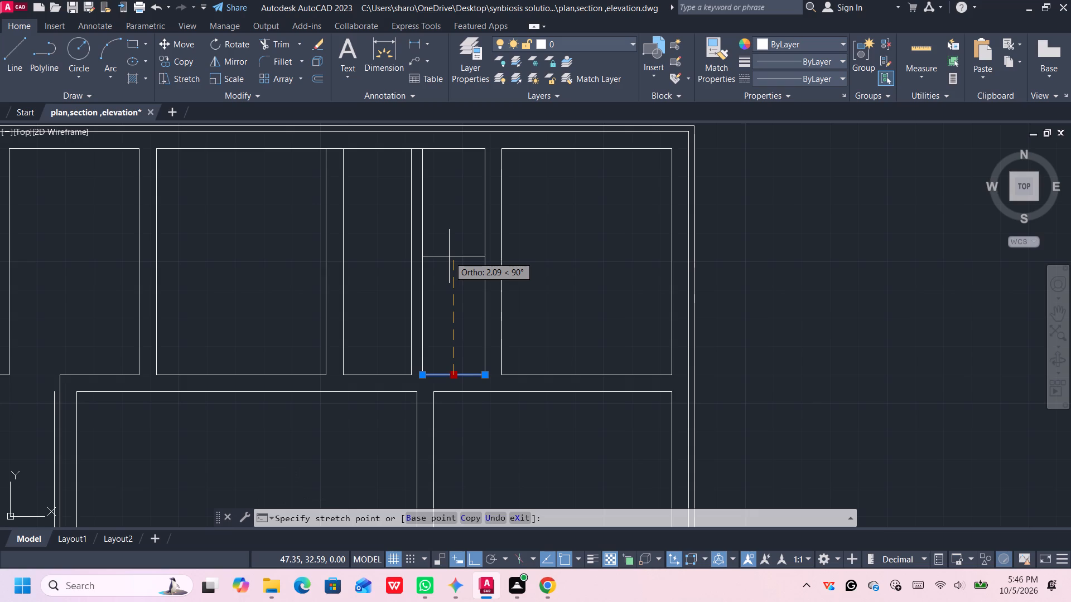
middle_click_drag(449, 257, 464, 275)
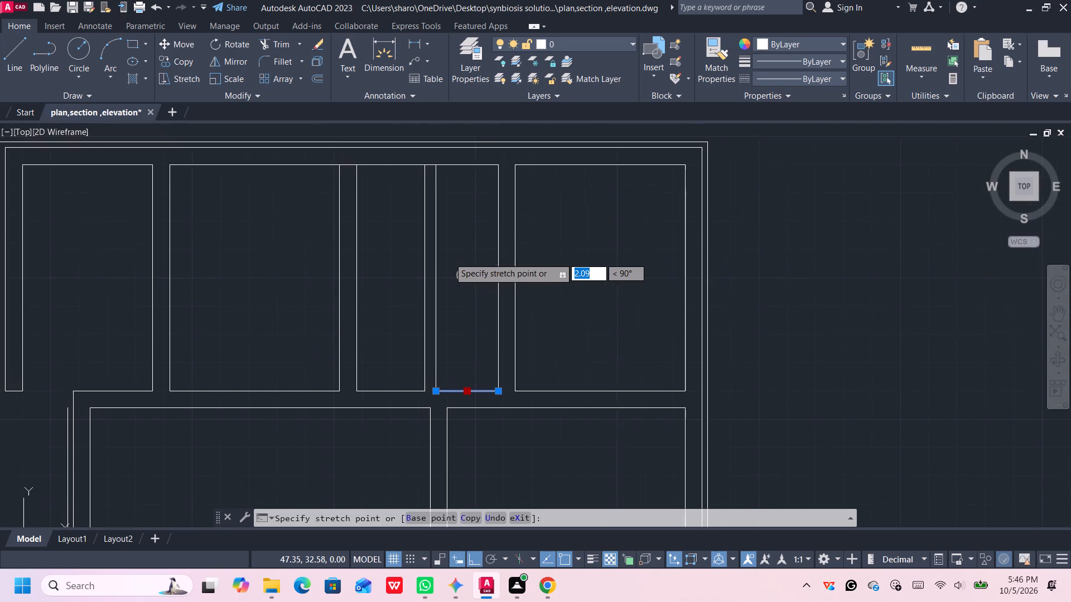
middle_click_drag(464, 275, 470, 281)
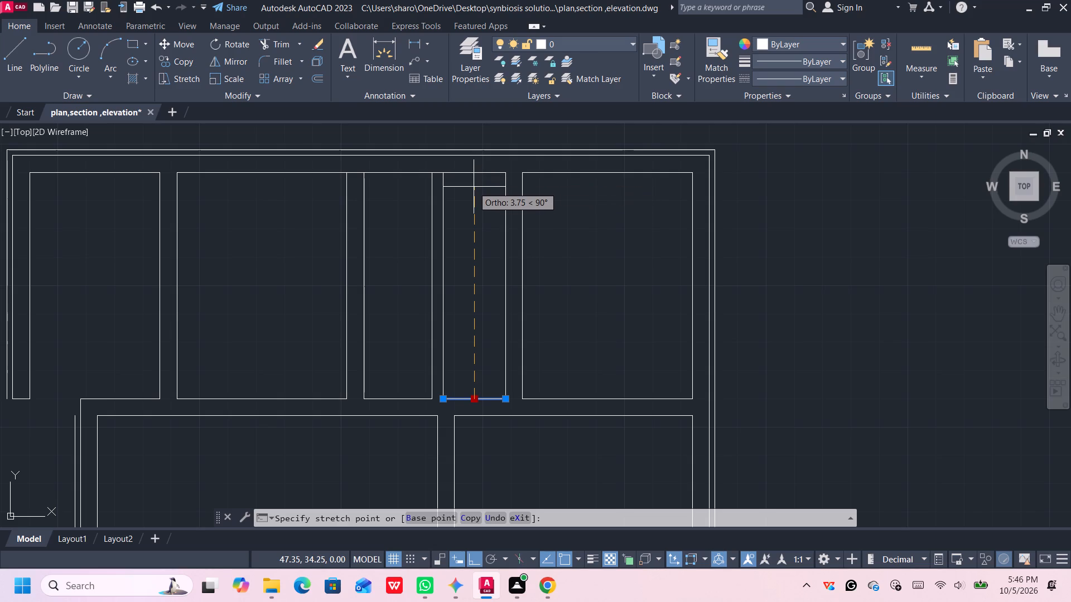
left_click(474, 171)
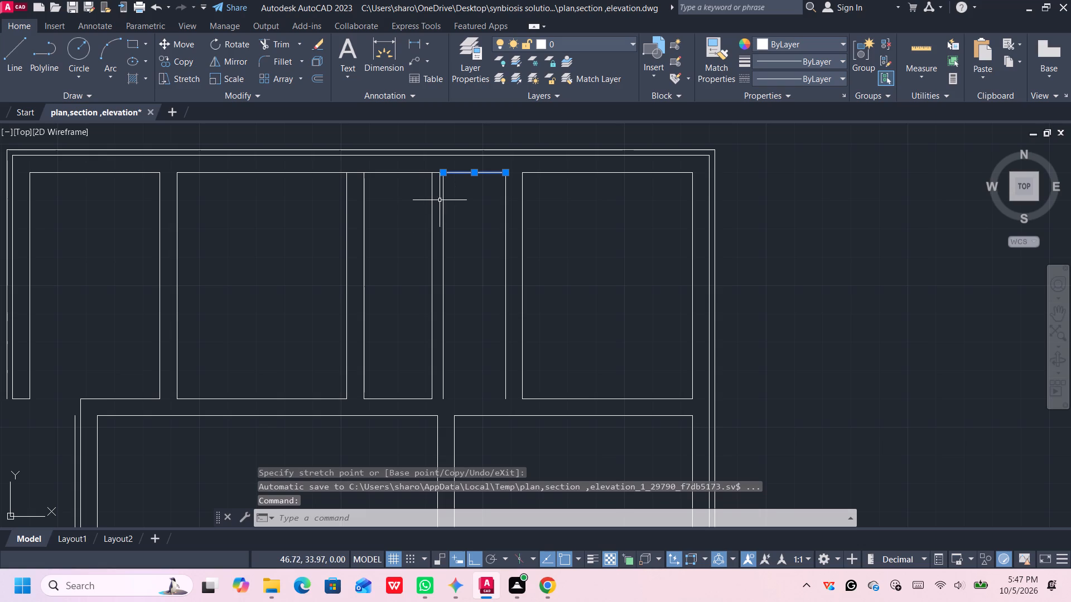
left_click(474, 172)
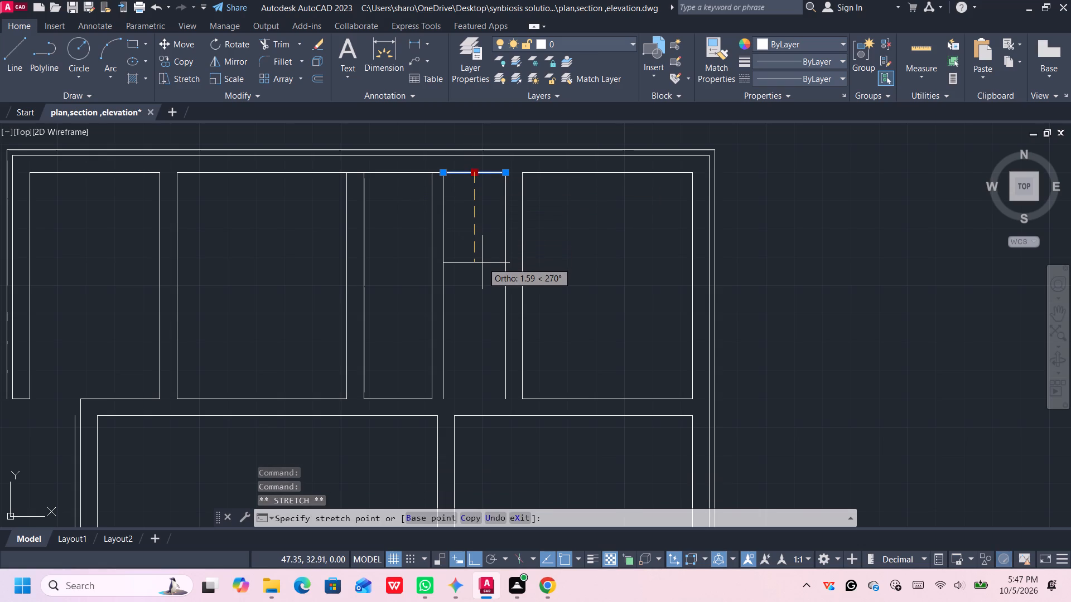
type("1.1")
key("Return")
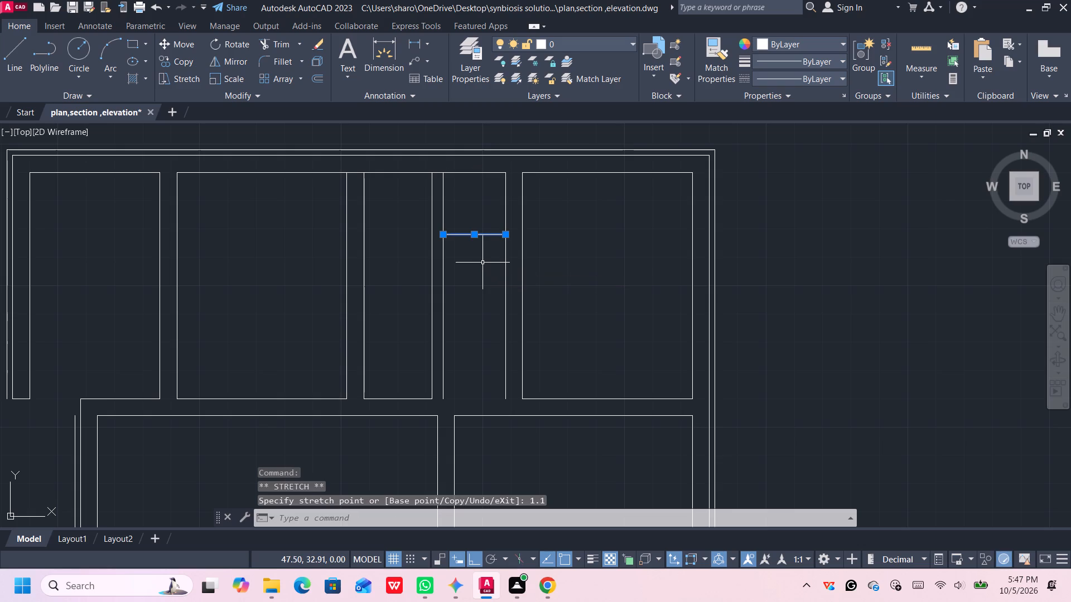
Offset the relocated cross-wall line in the narrow room beside the rightmost upper room by 0.15 m downward.
left_click(481, 263)
left_click(476, 269)
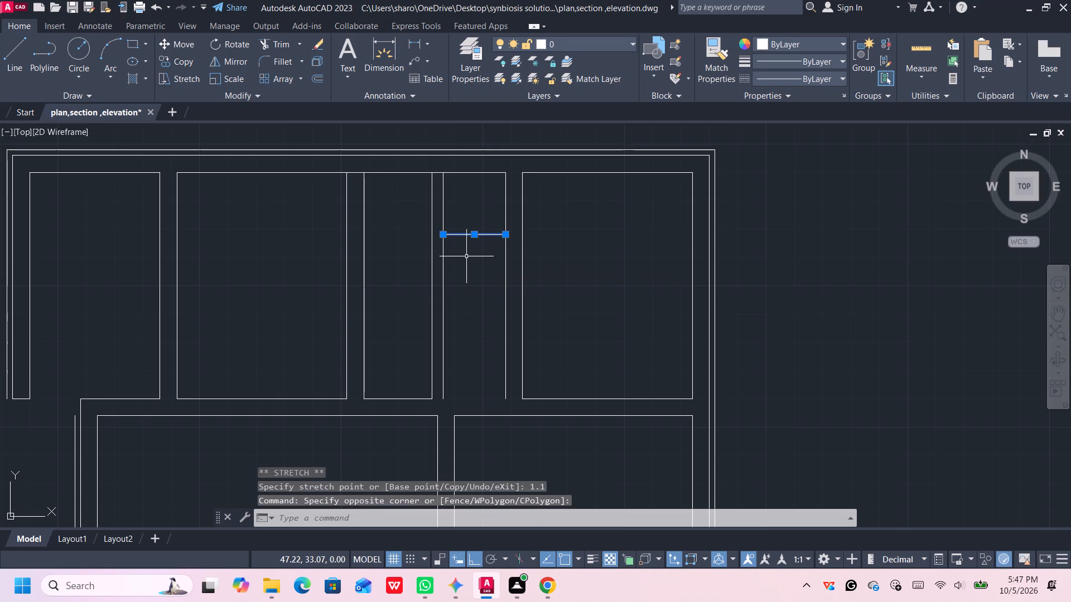
key("o")
key("Return")
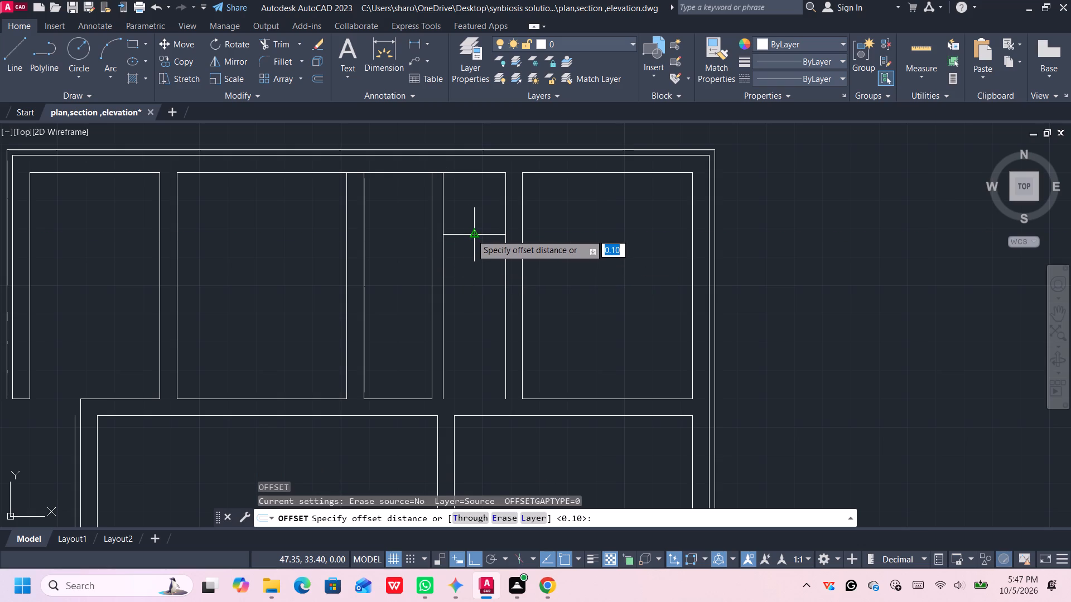
left_click(471, 237)
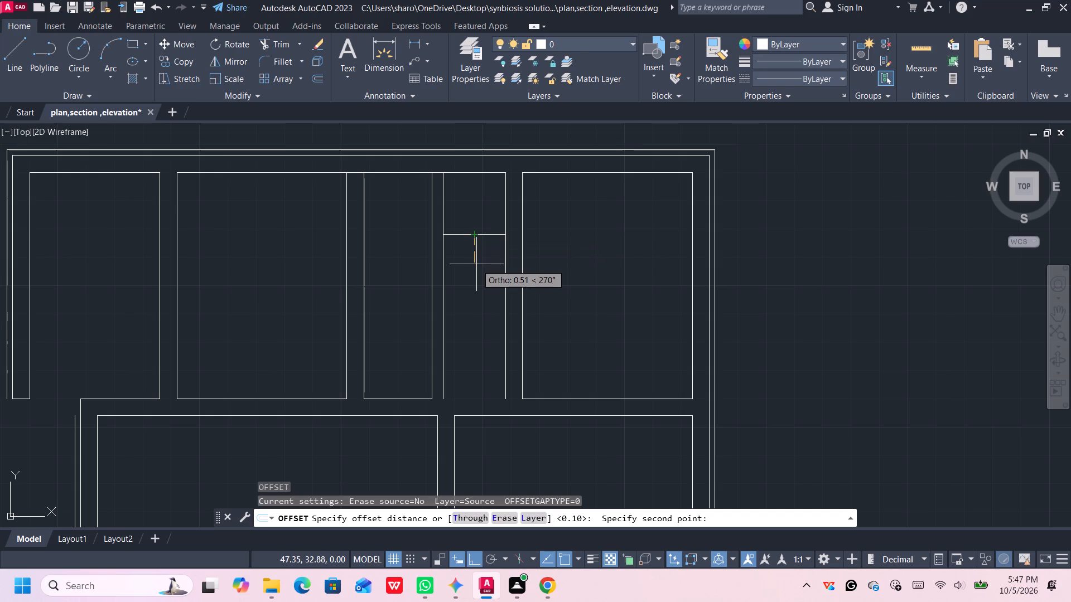
key("1")
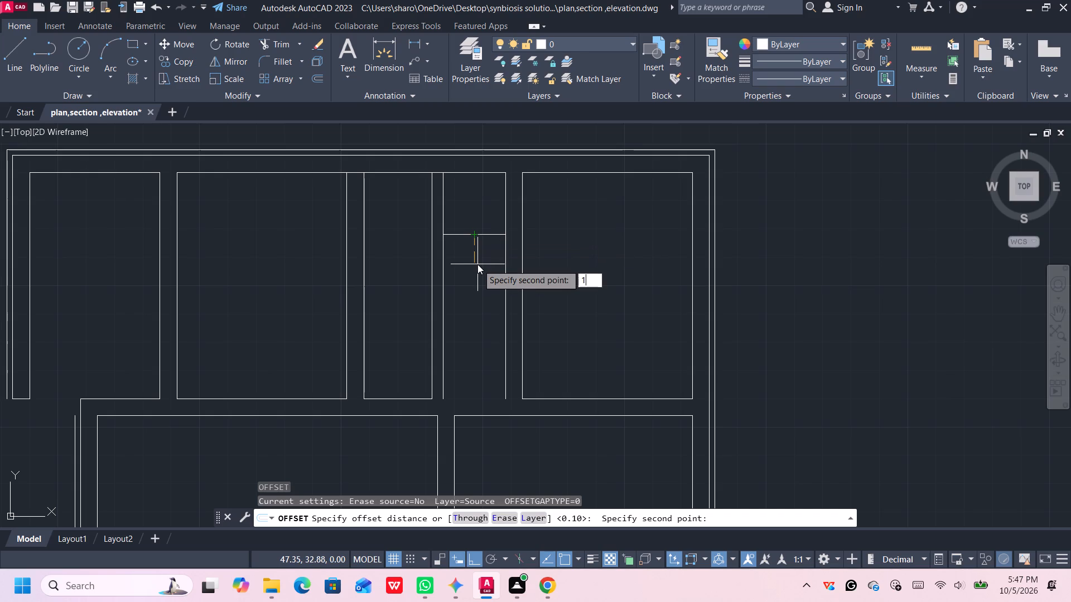
key("period")
key("BackSpace")
key("BackSpace")
type("0.")
type("115")
key("BackSpace")
key("BackSpace")
key("5")
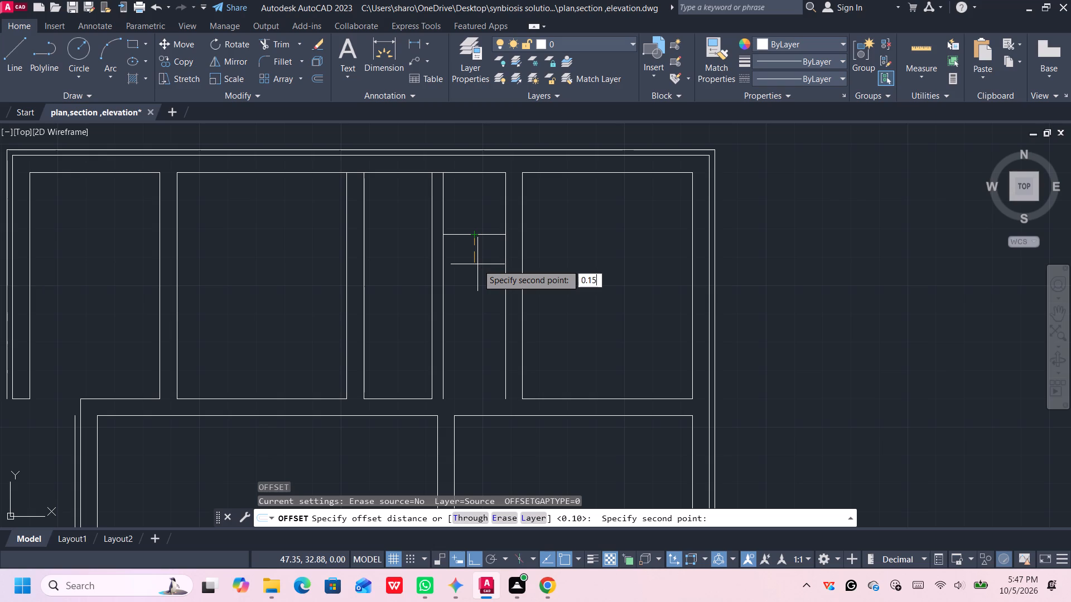
key("Return")
left_click(477, 264)
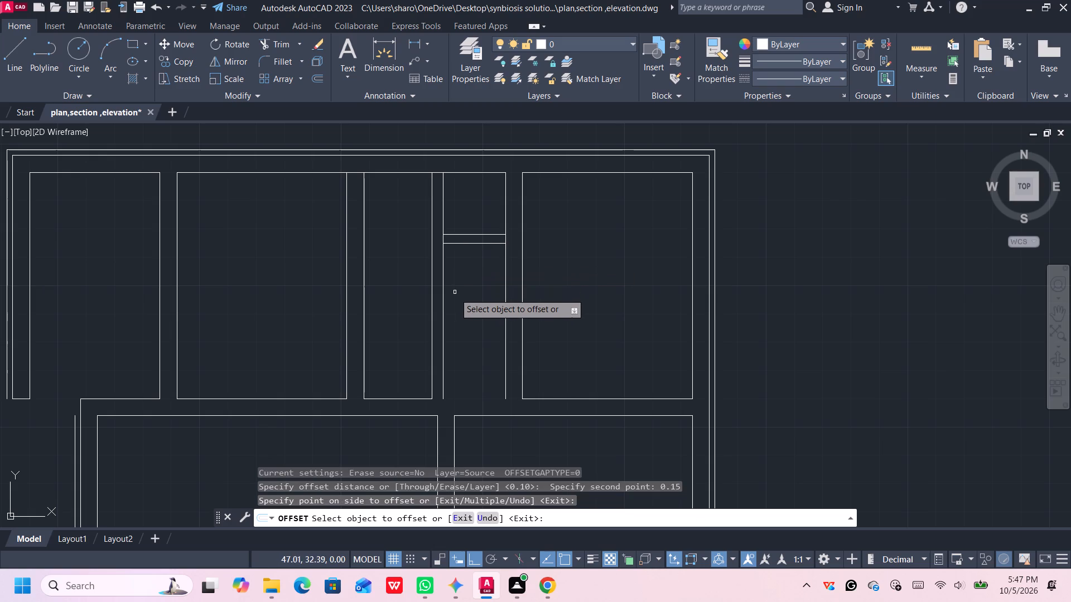
middle_click_drag(465, 321, 479, 265)
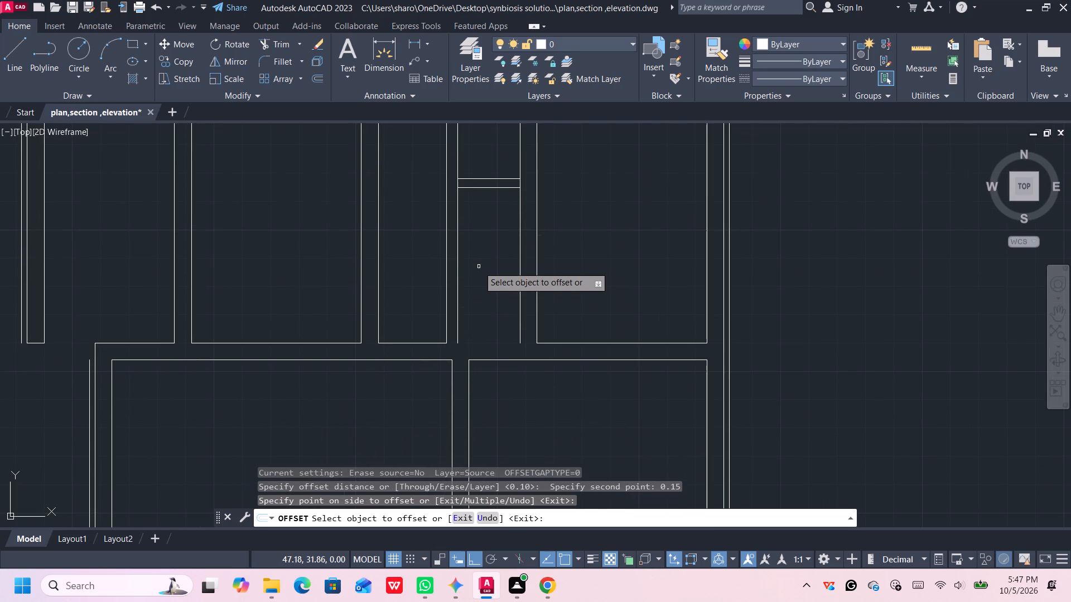
key("Return")
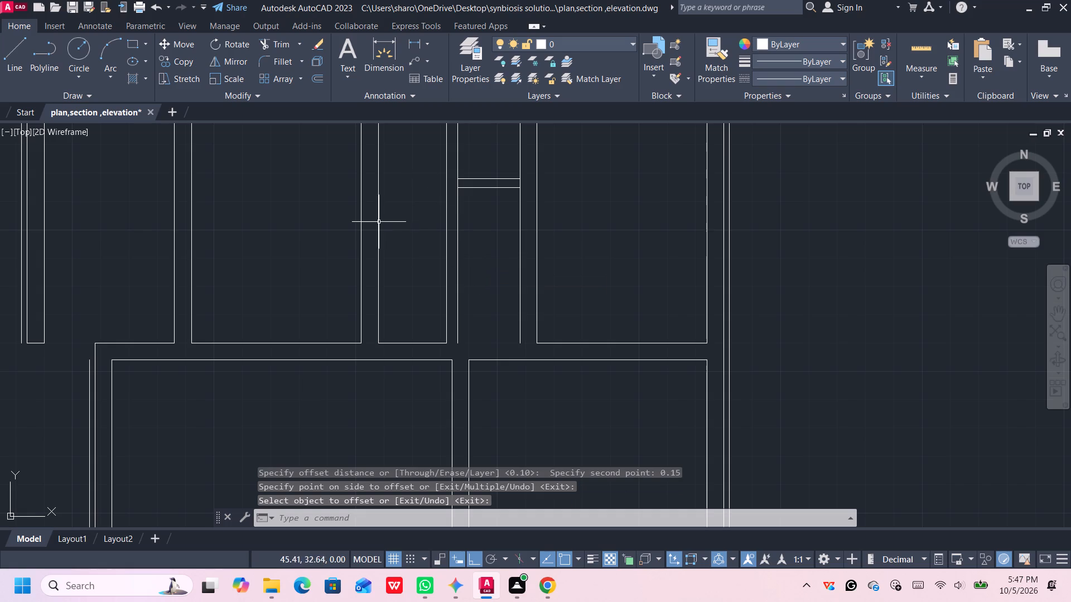
Move the bottom wall line of the other narrow upper room to 2.1 m below its inner top wall line.
middle_click_drag(423, 246, 437, 270)
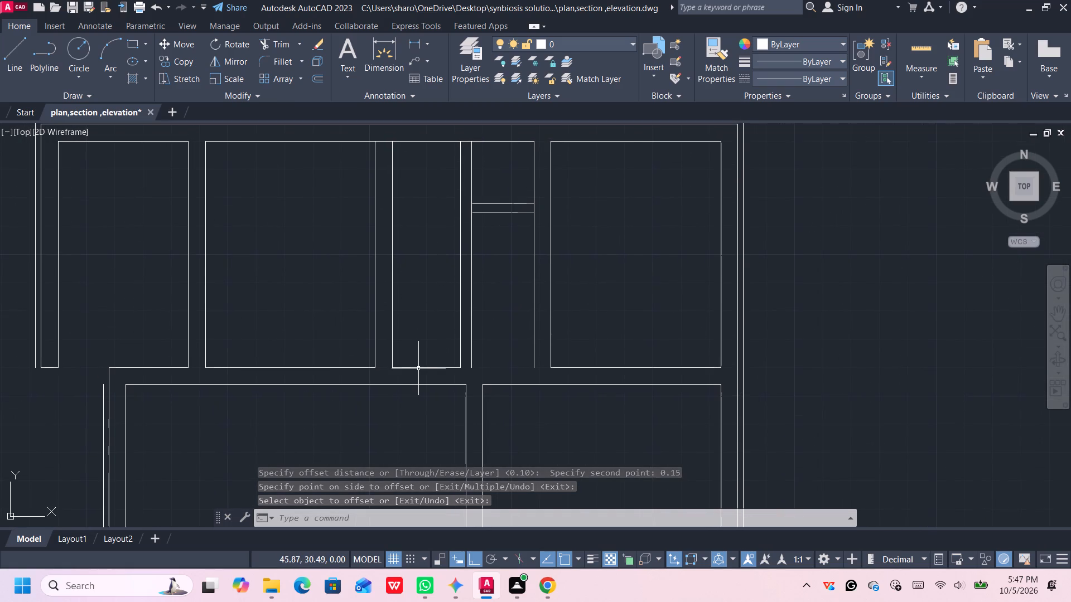
left_click(418, 368)
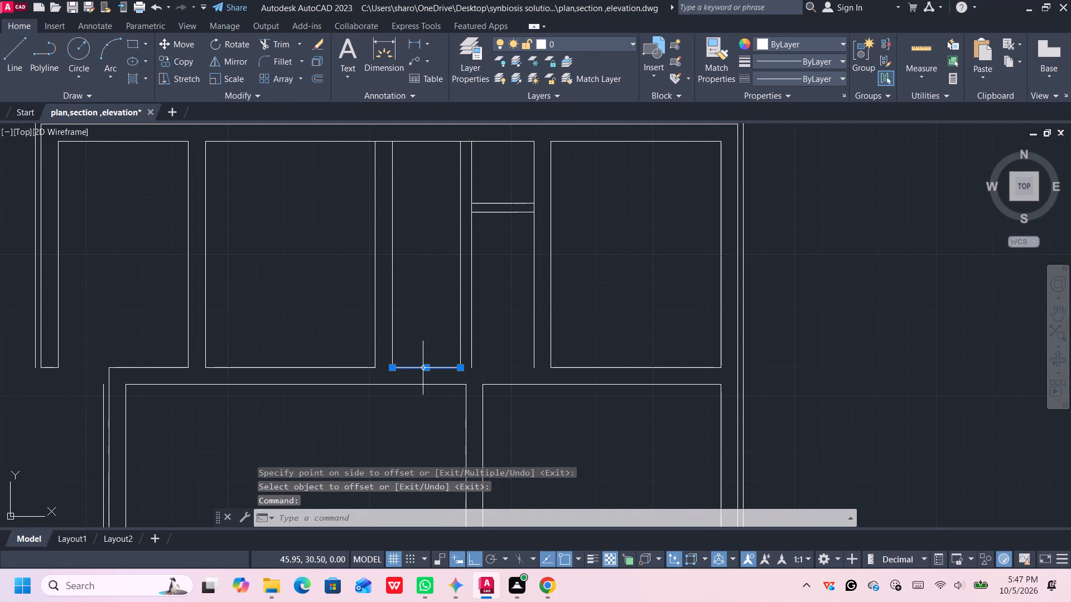
left_click(423, 368)
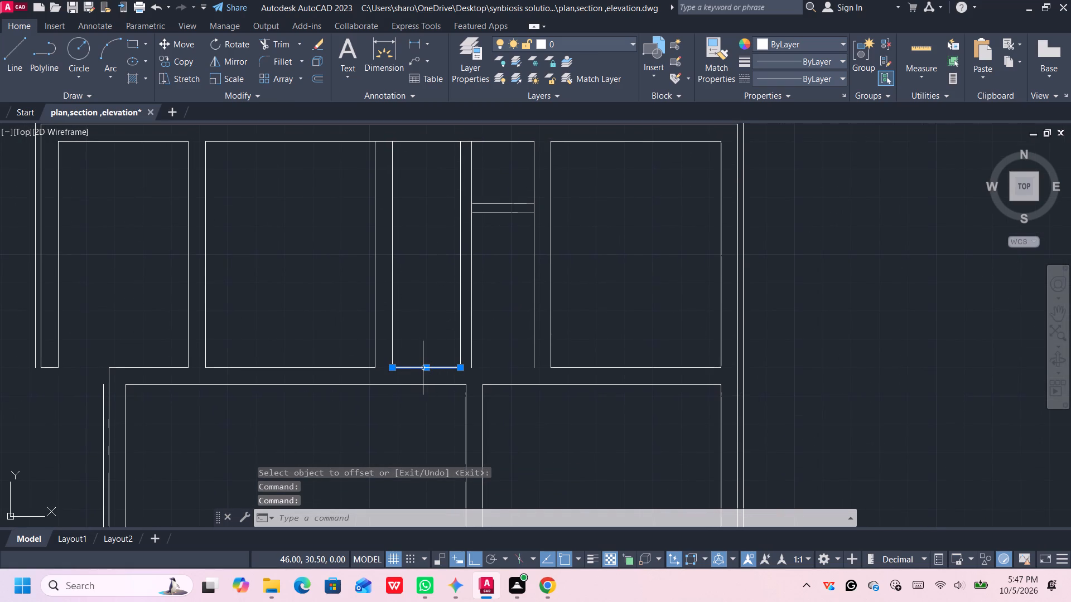
left_click(426, 368)
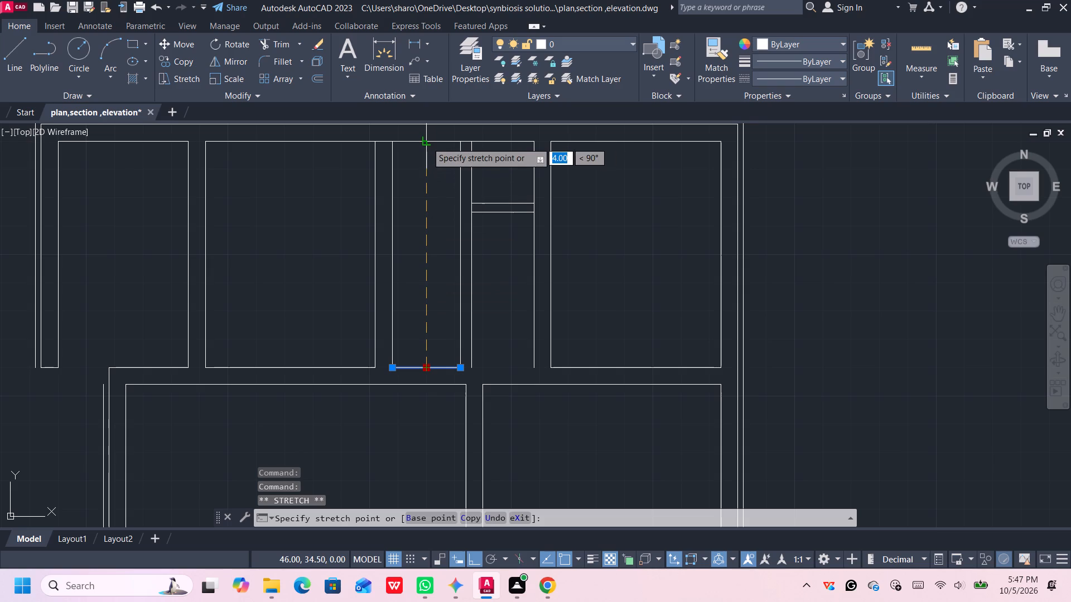
left_click(427, 141)
left_click(427, 142)
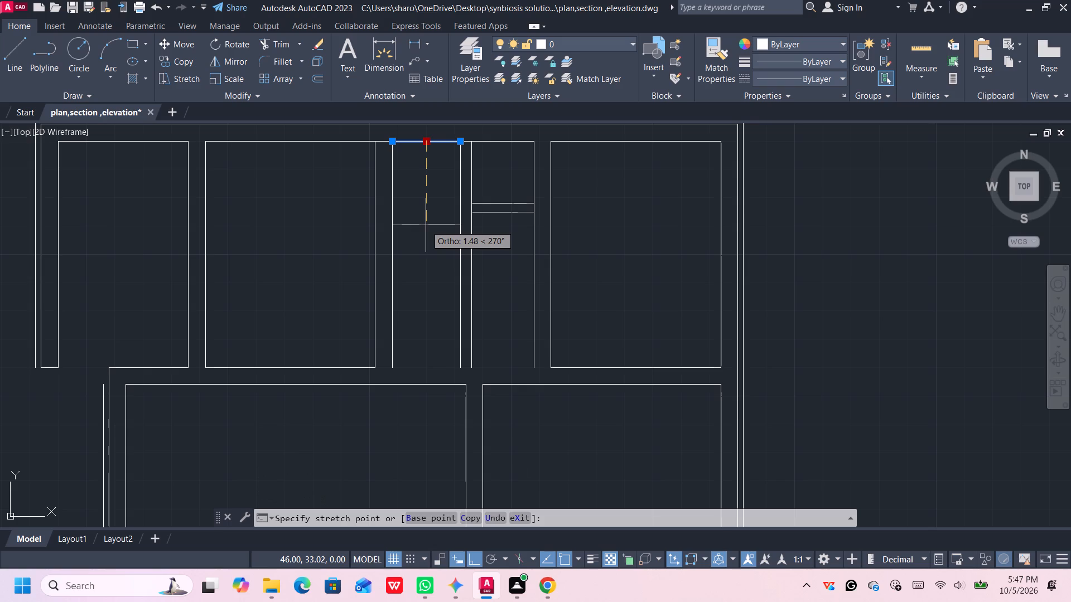
type("2.")
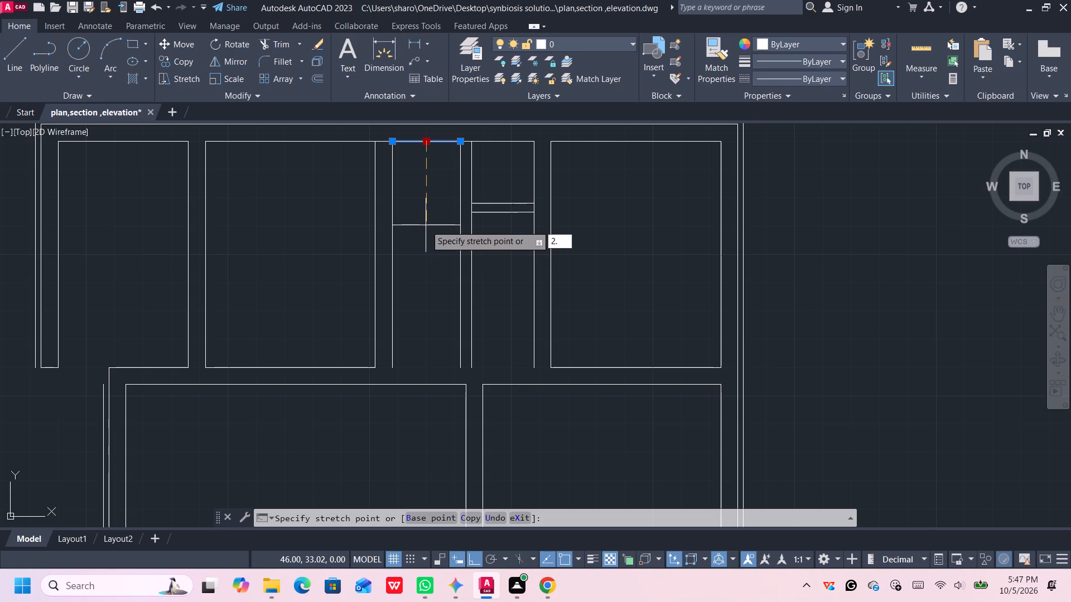
key("1")
key("Return")
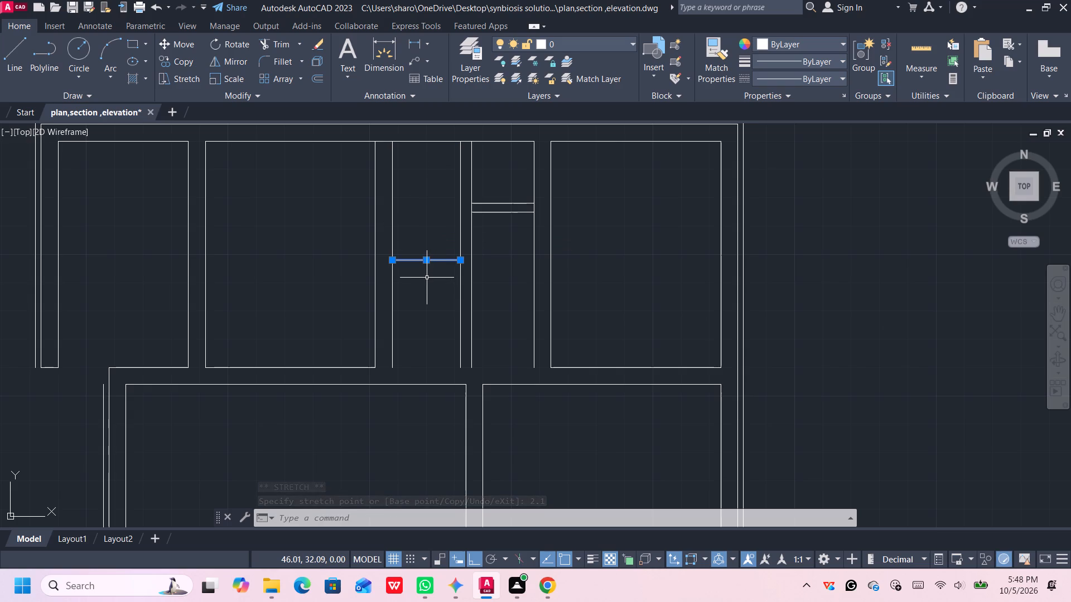
Offset that relocated 2.1 m cross-wall line by 0.15 m downward to give the wall its thickness.
key("o")
key("Return")
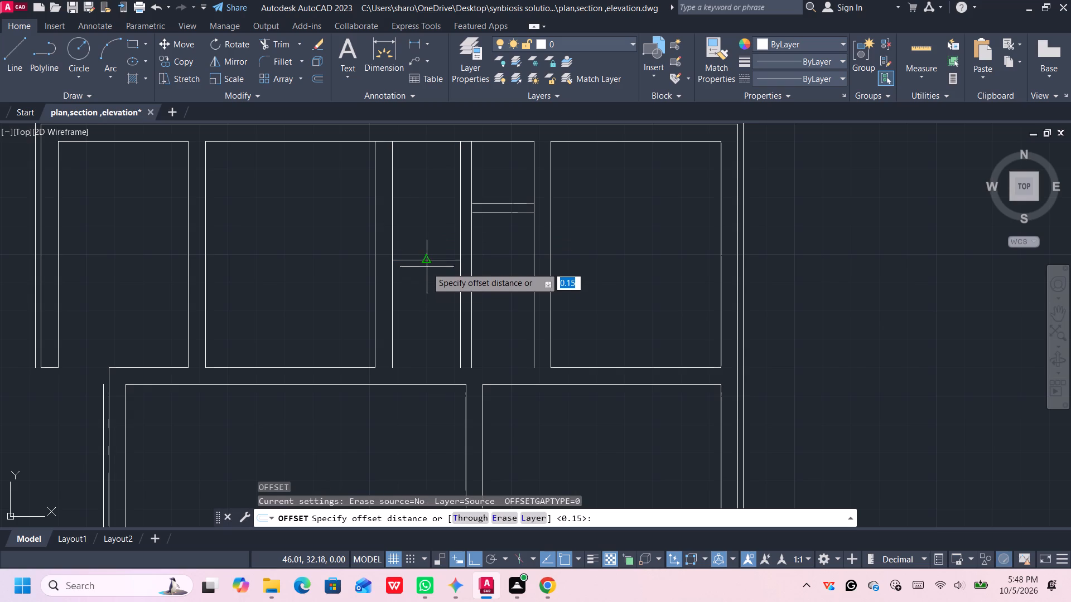
left_click(427, 261)
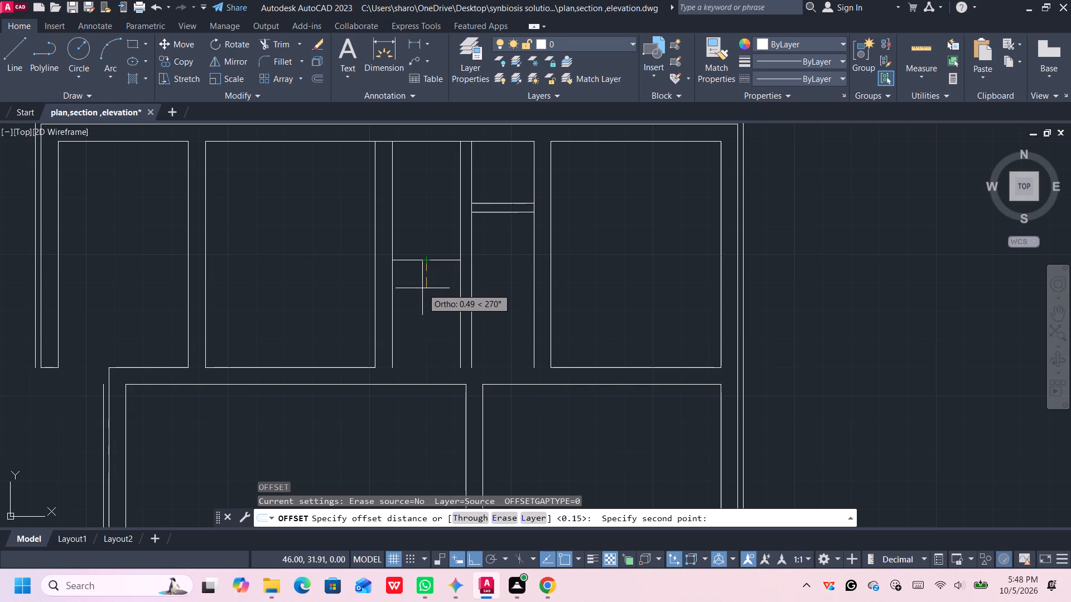
type("0.15")
key("Return")
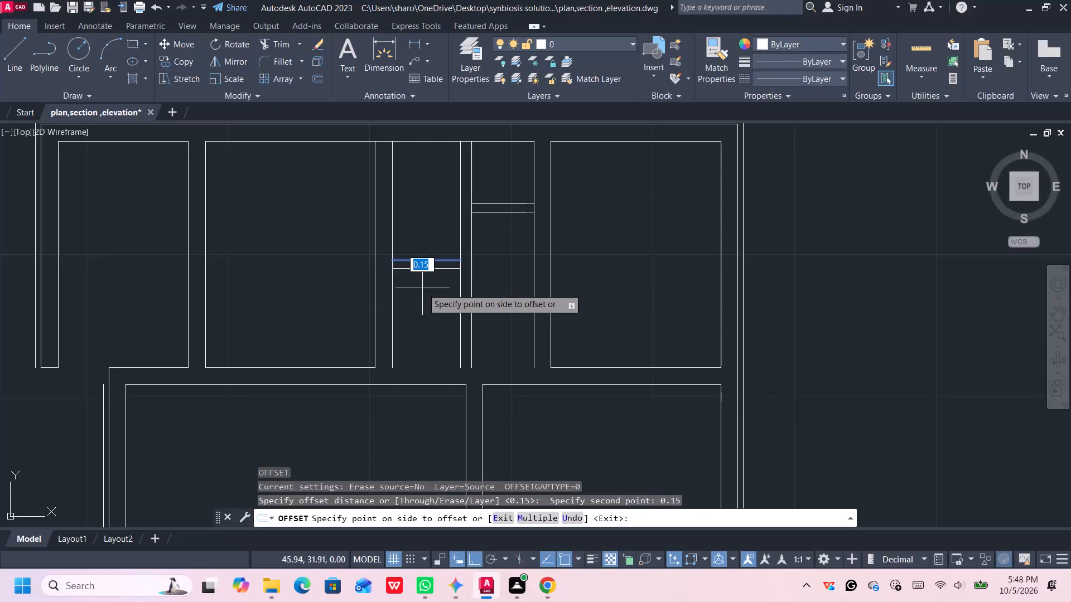
left_click(422, 288)
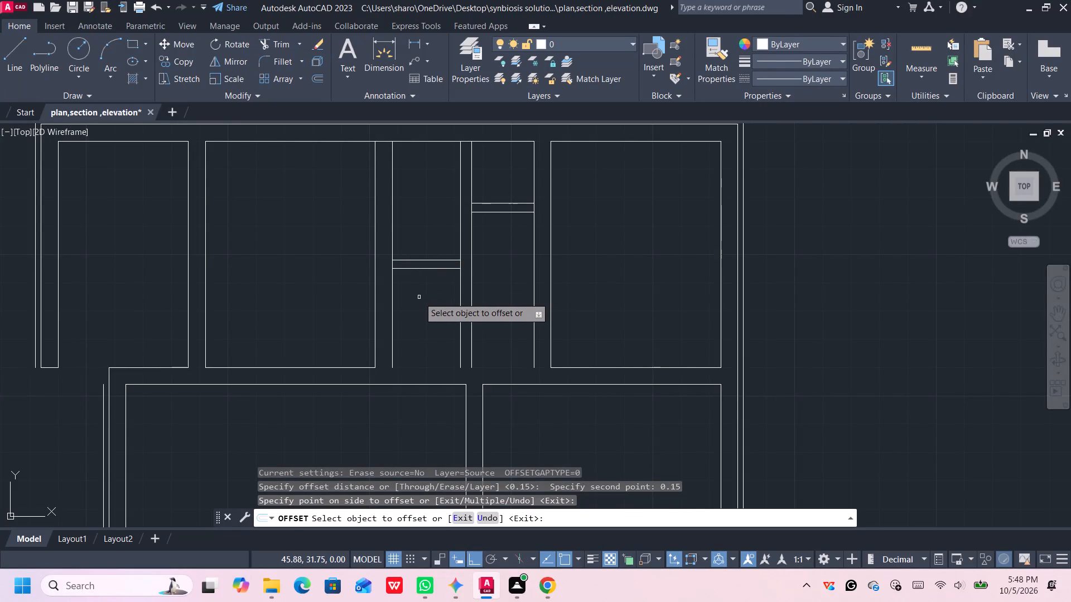
middle_click_drag(419, 297, 495, 299)
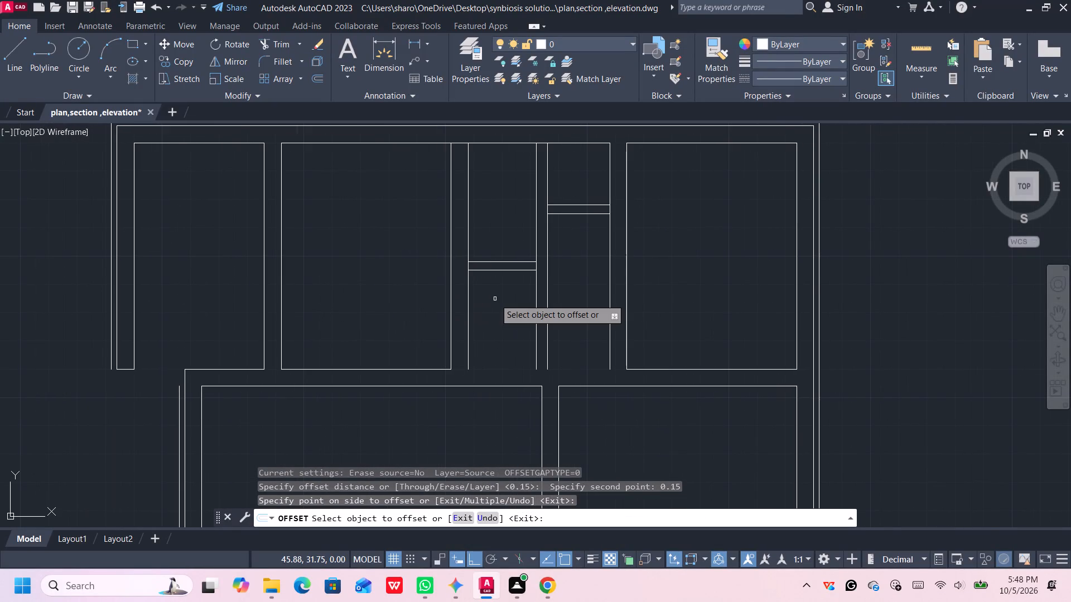
middle_click_drag(495, 299, 505, 308)
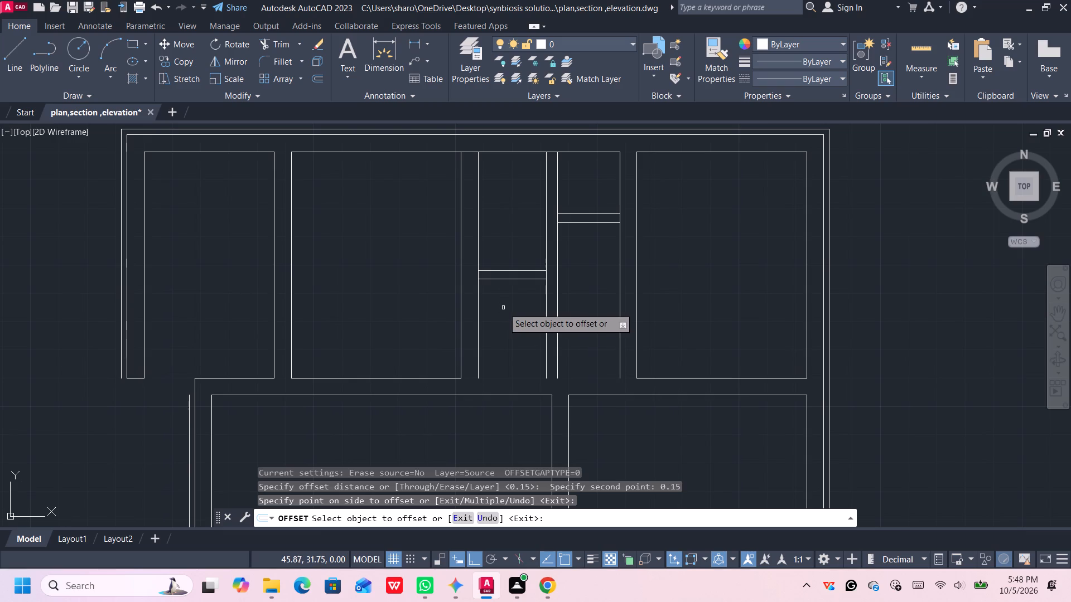
middle_click_drag(503, 307, 504, 305)
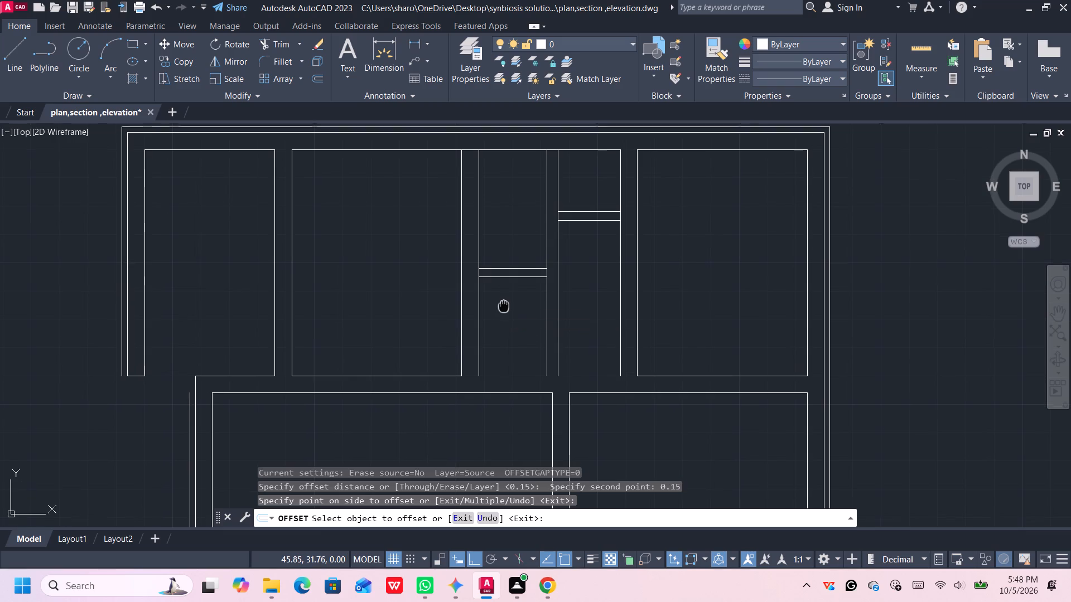
middle_click_drag(504, 305, 510, 298)
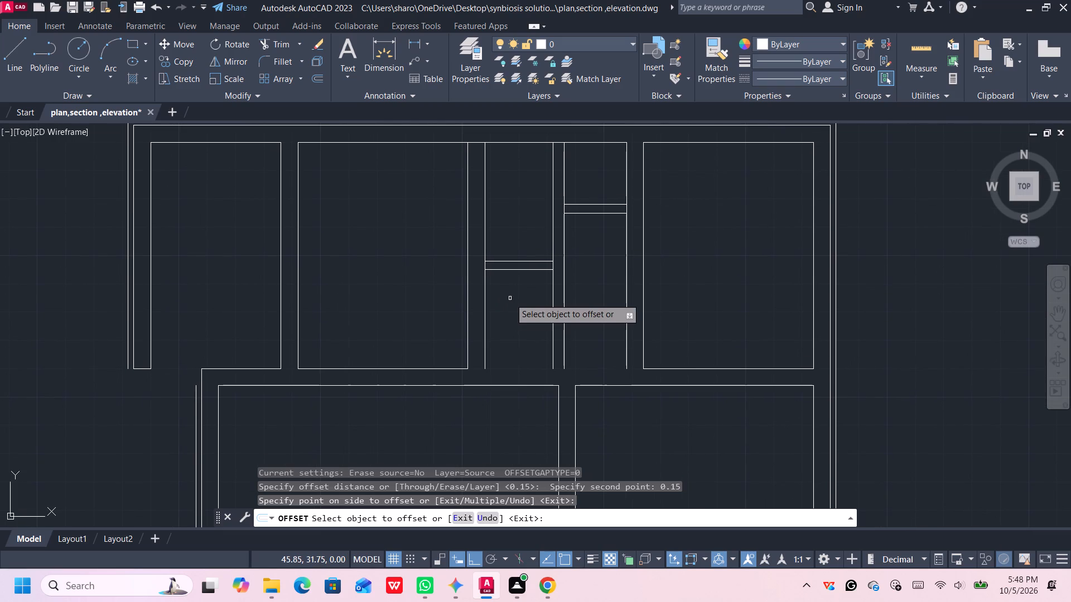
key("space")
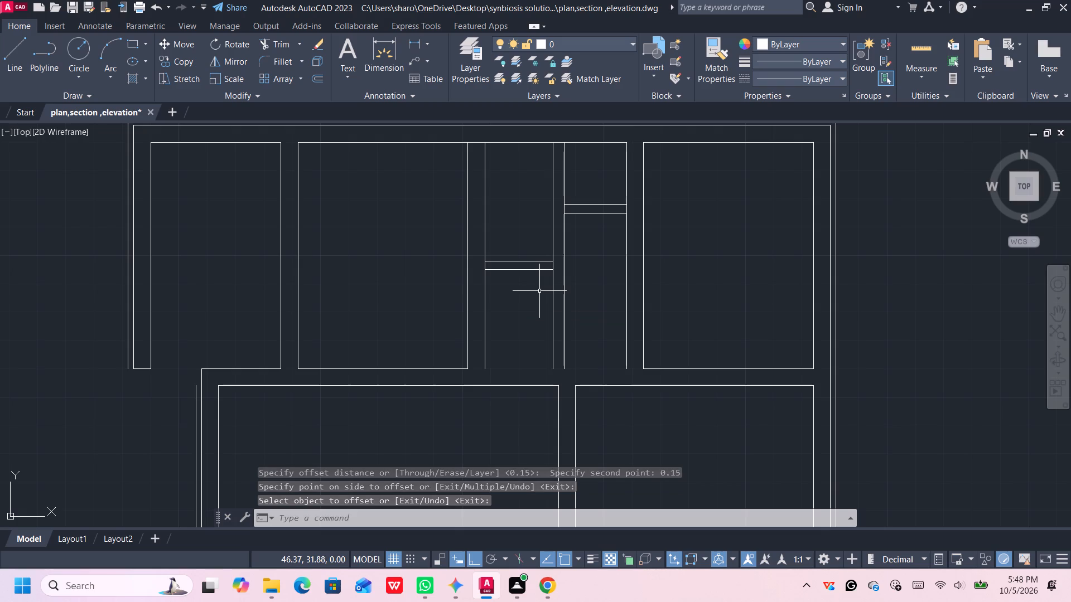
Extend the upper cross wall's lower line and both lines of the lower cross wall across the thin partition between the narrow rooms.
type("ex")
key("Return")
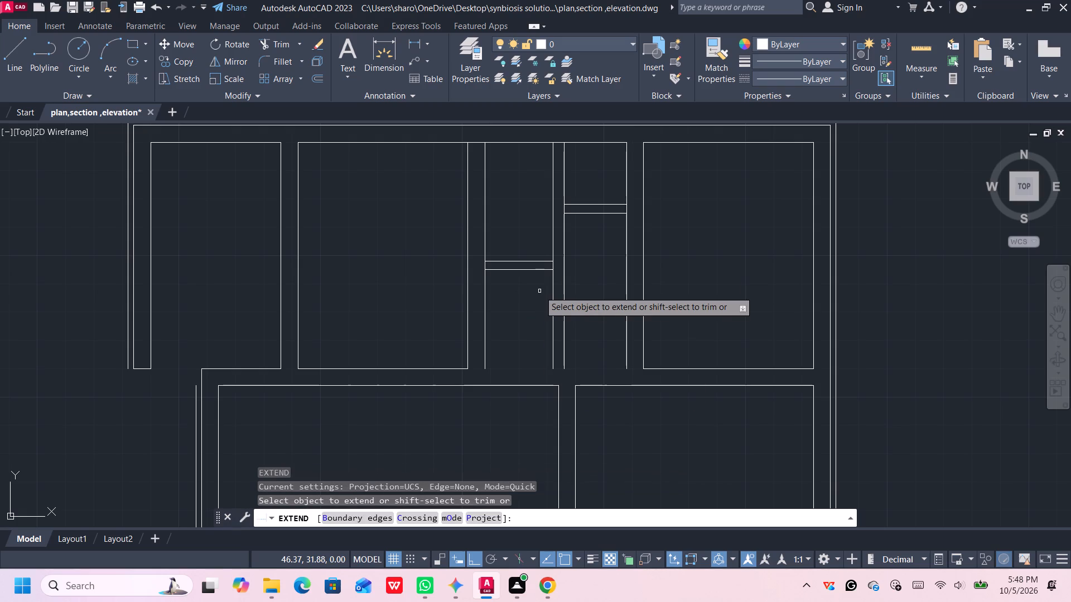
left_click(588, 213)
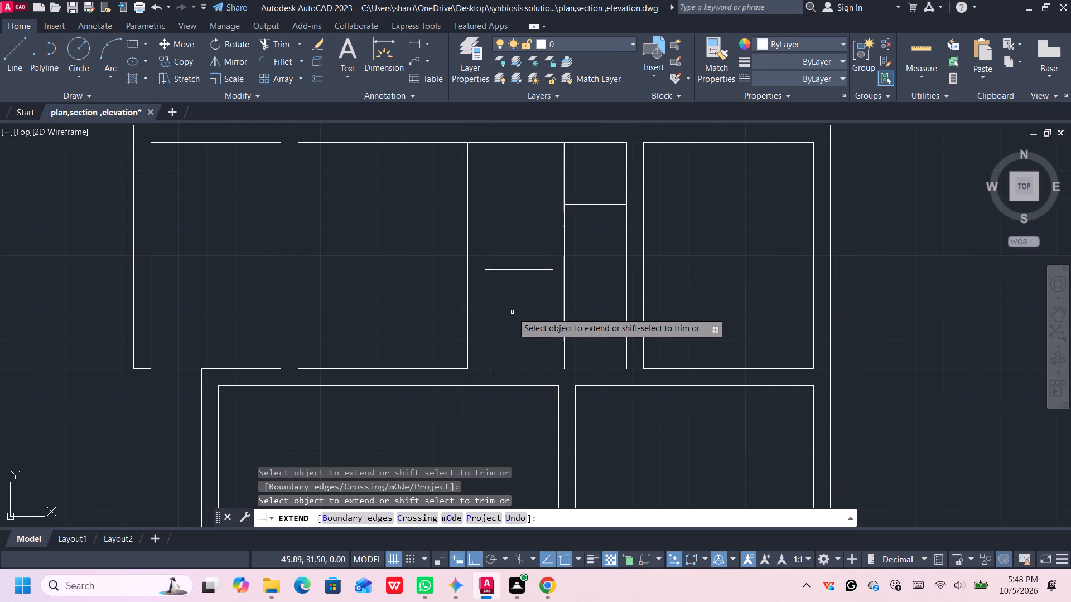
middle_click_drag(512, 312, 534, 298)
scroll(553, 276, "up", 1)
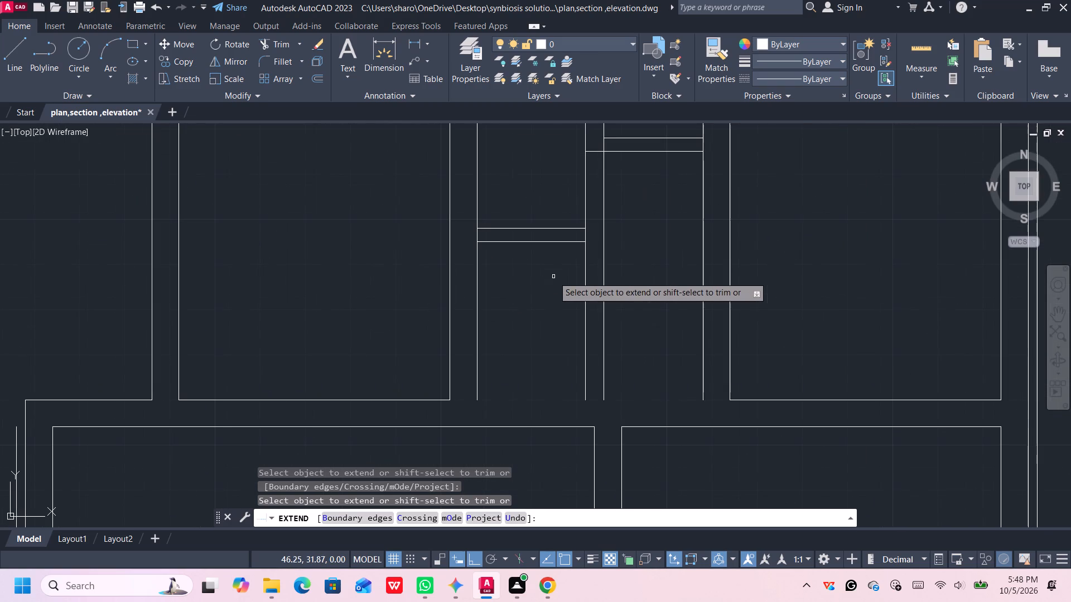
middle_click_drag(553, 276, 542, 285)
middle_click(542, 285)
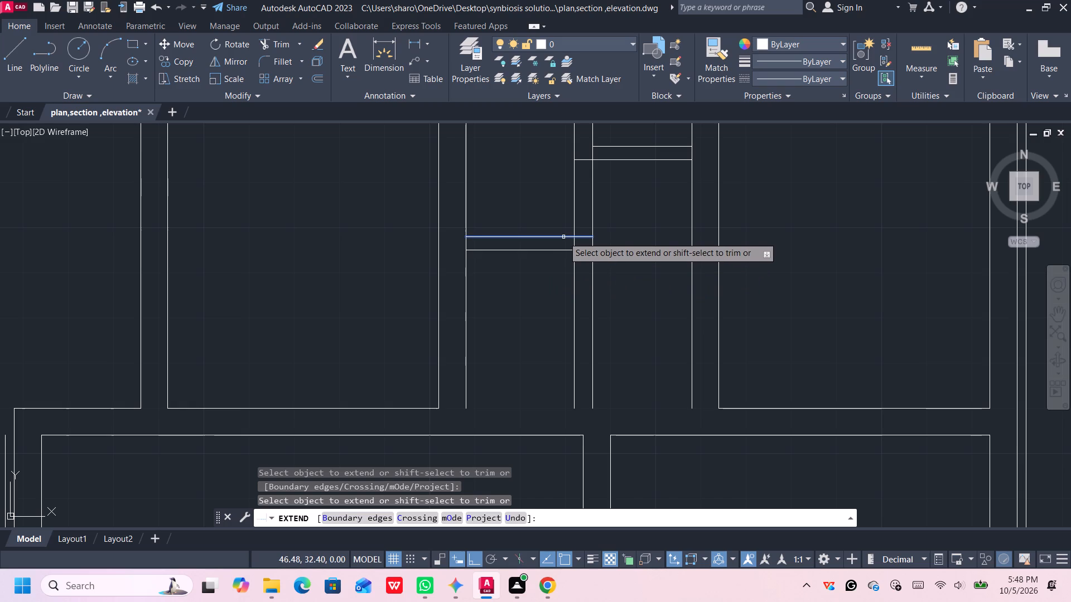
left_click(563, 237)
left_click(566, 251)
middle_click_drag(561, 271, 558, 287)
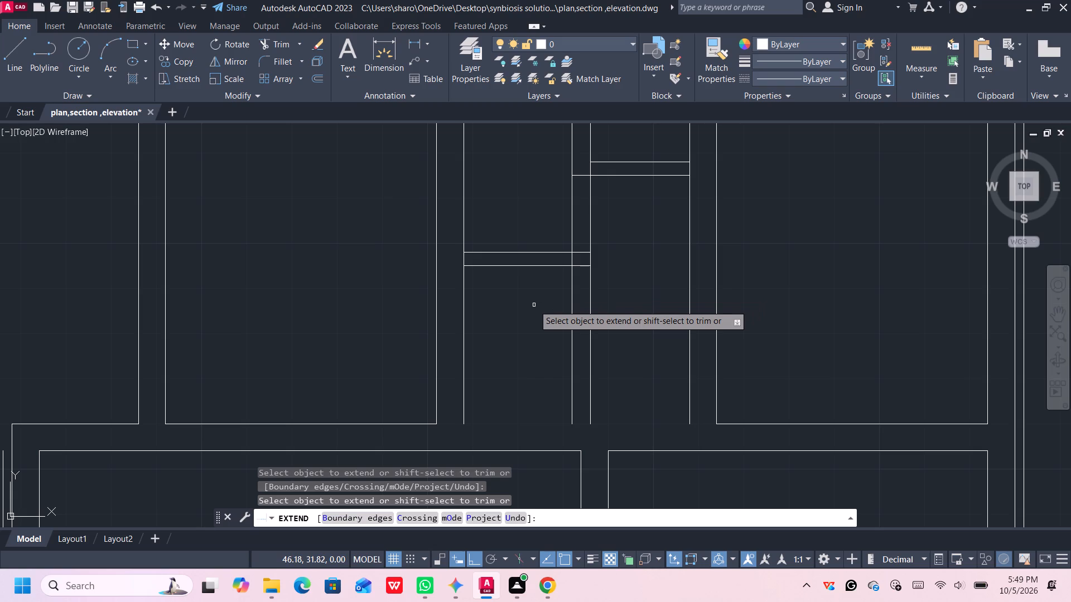
middle_click_drag(533, 305, 539, 334)
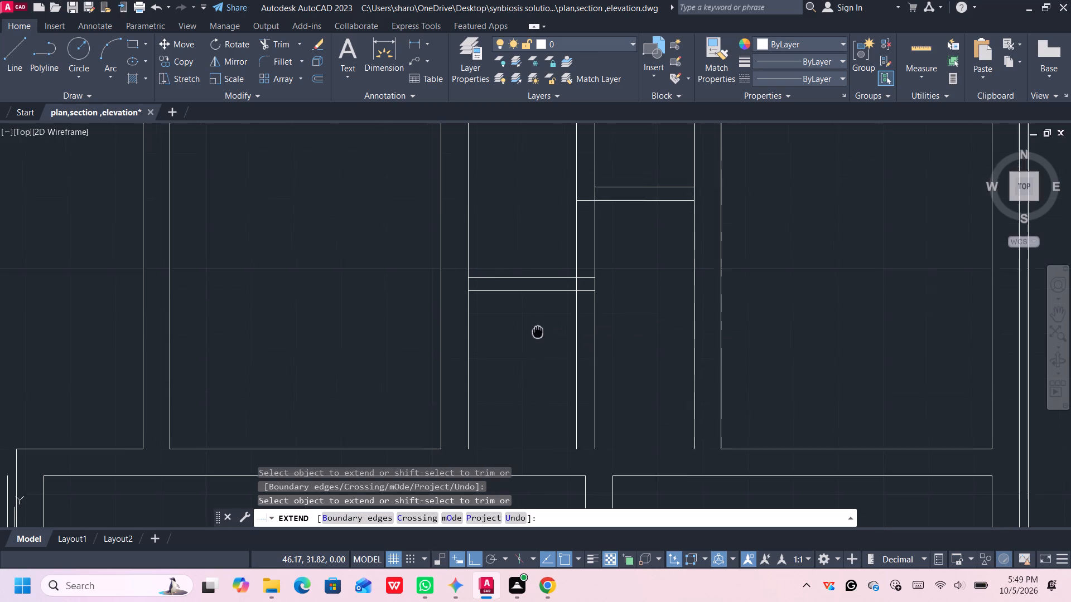
middle_click_drag(539, 334, 539, 337)
middle_click_drag(527, 355, 529, 344)
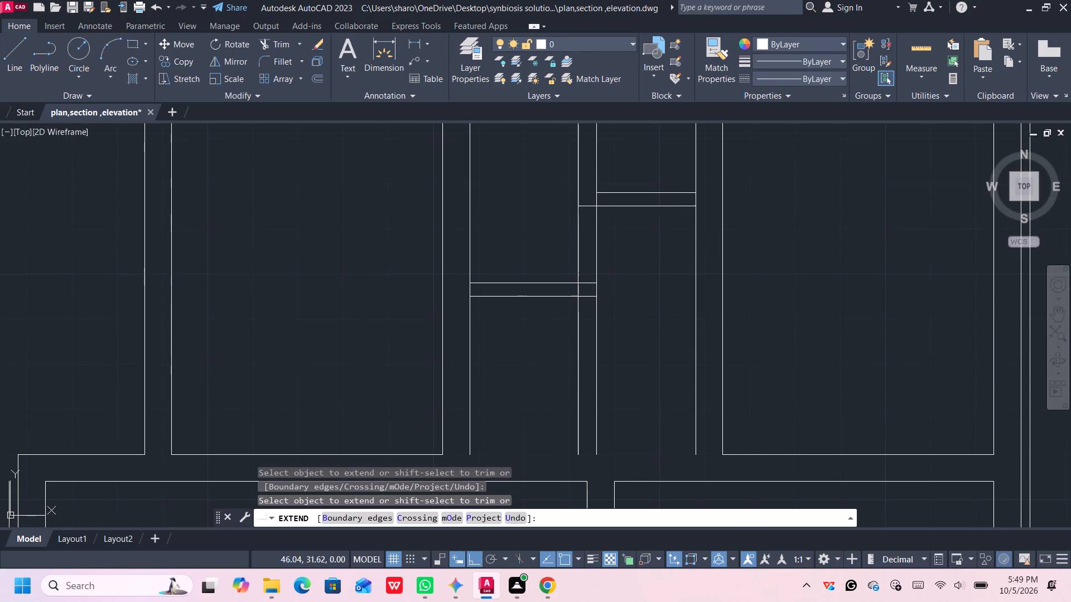
Extend the second upper room's bottom wall line across the adjoining partition to the narrow room's near wall line.
middle_click_drag(529, 344, 557, 305)
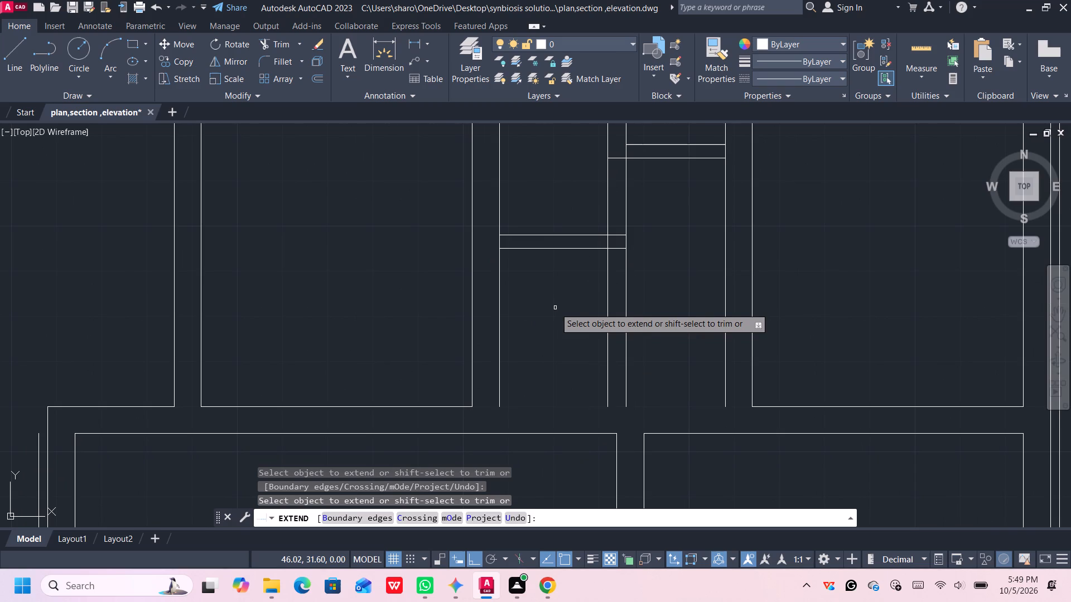
key("space")
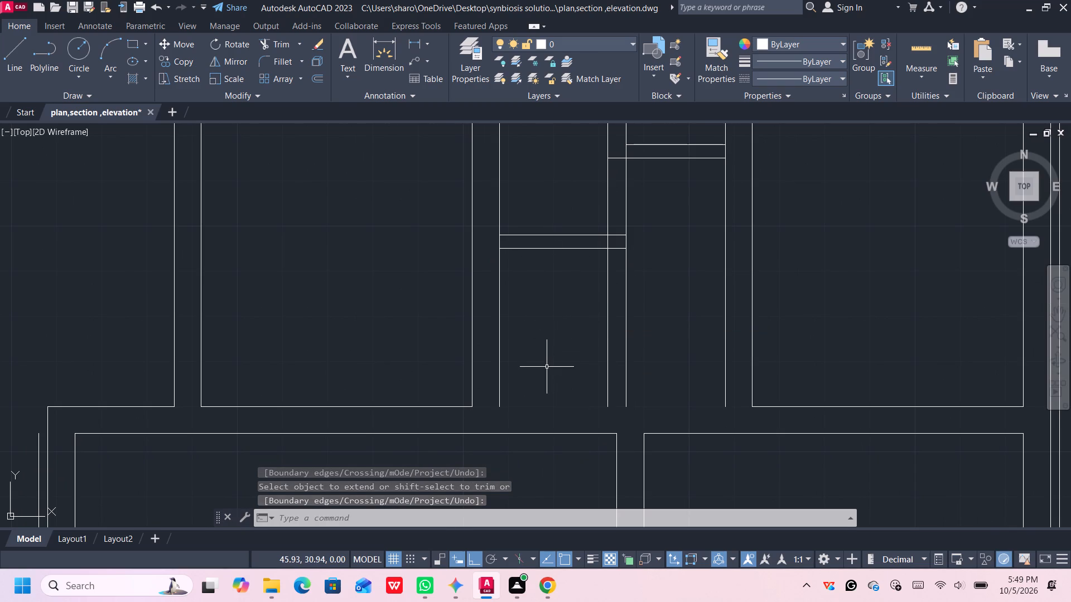
middle_click_drag(547, 391, 548, 391)
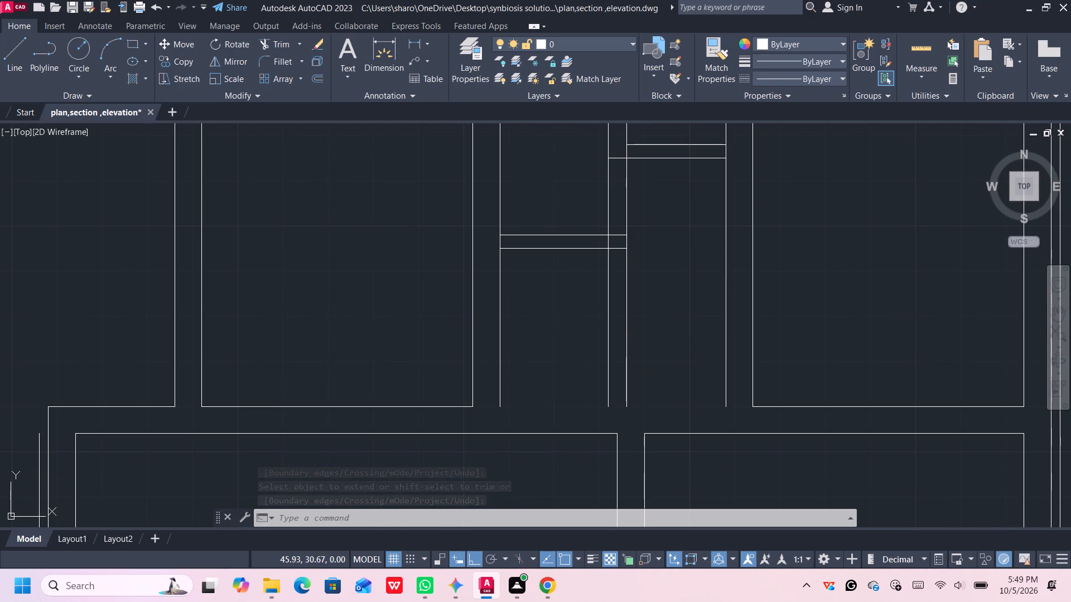
middle_click_drag(548, 391, 567, 345)
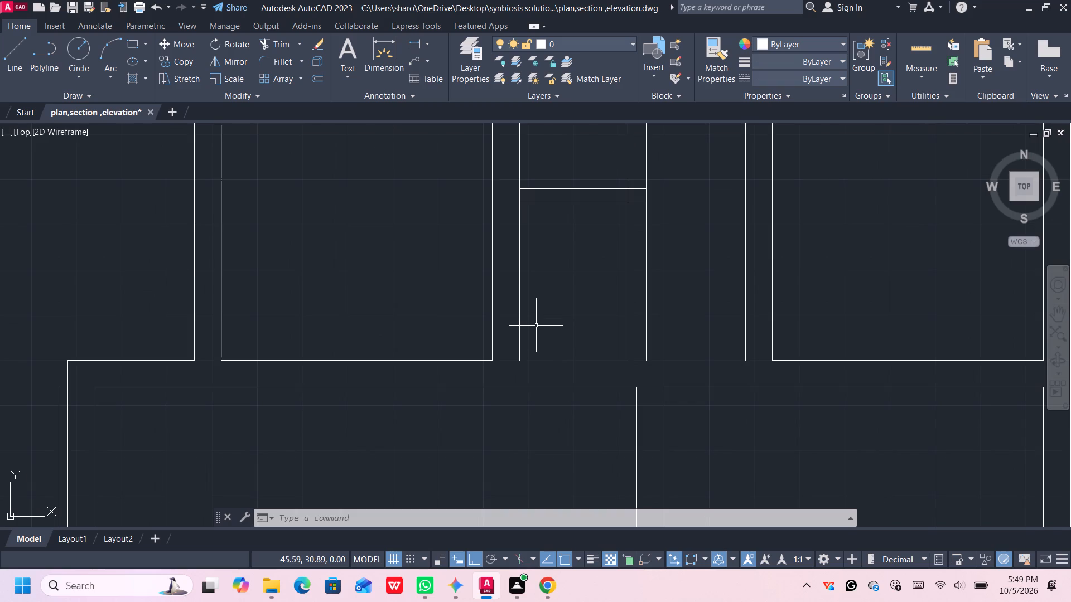
middle_click_drag(530, 333, 529, 312)
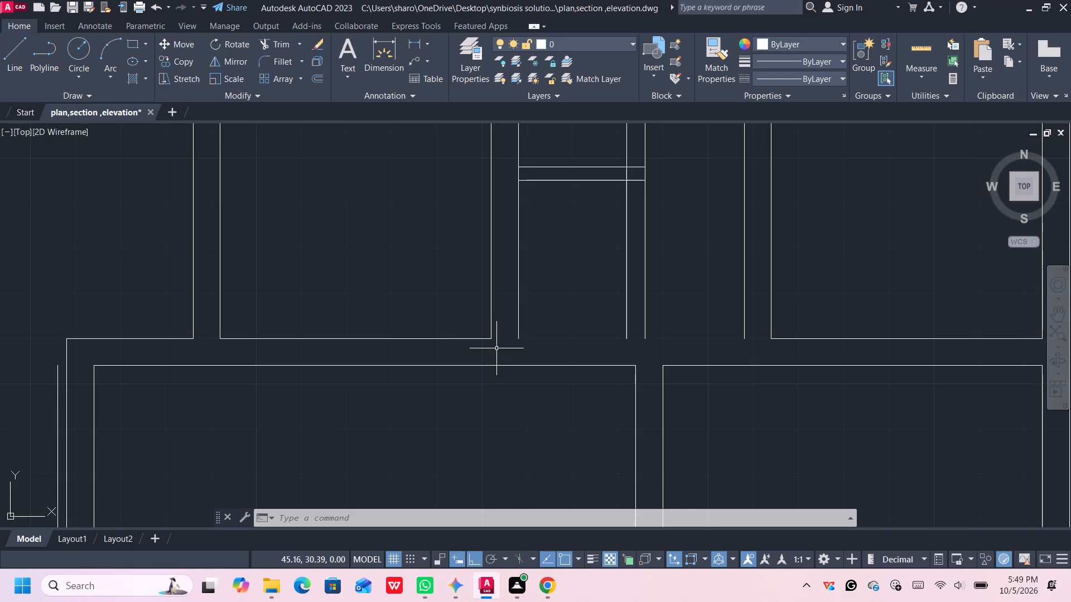
type("ex")
key("Return")
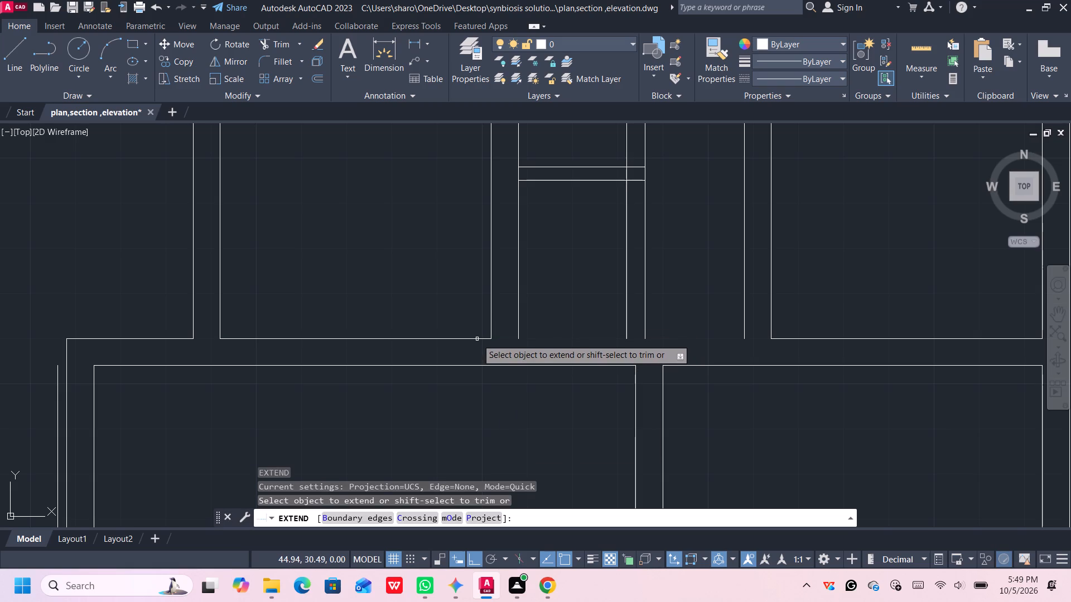
left_click(477, 338)
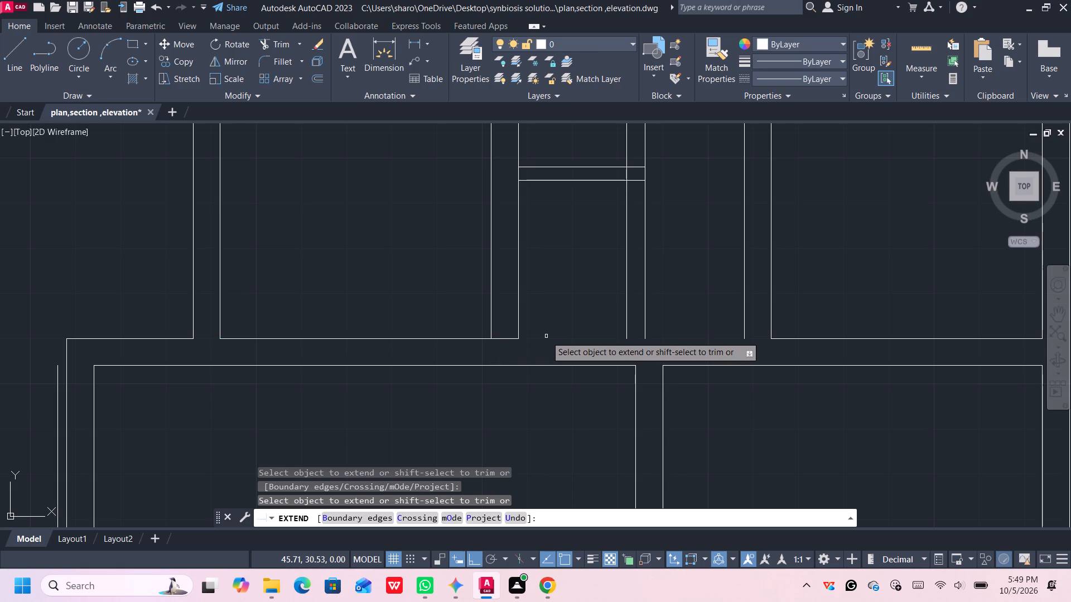
scroll(546, 336, "down", 1)
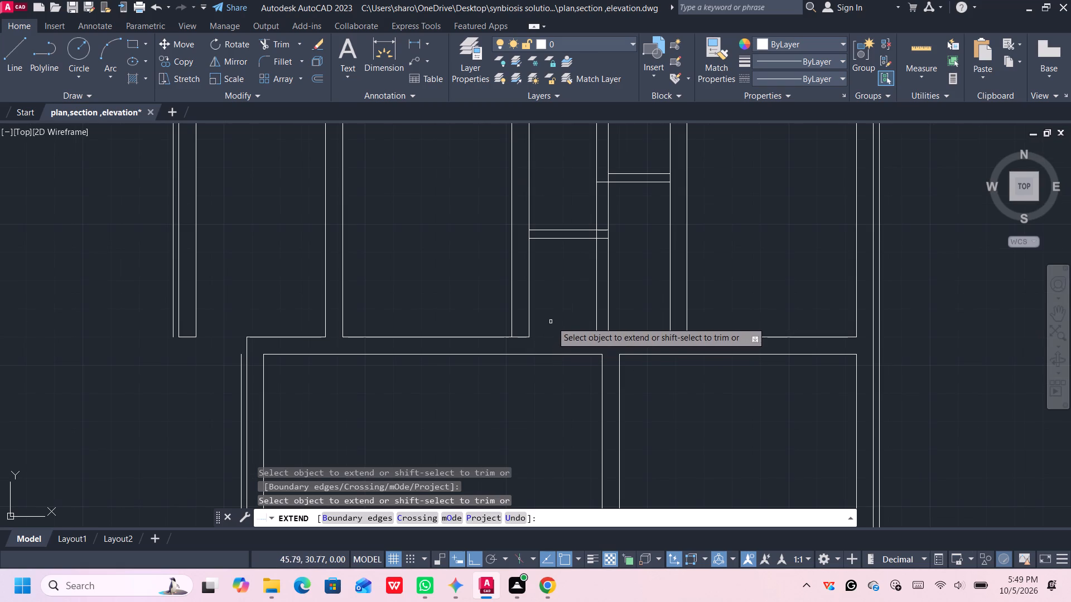
middle_click_drag(552, 321, 530, 368)
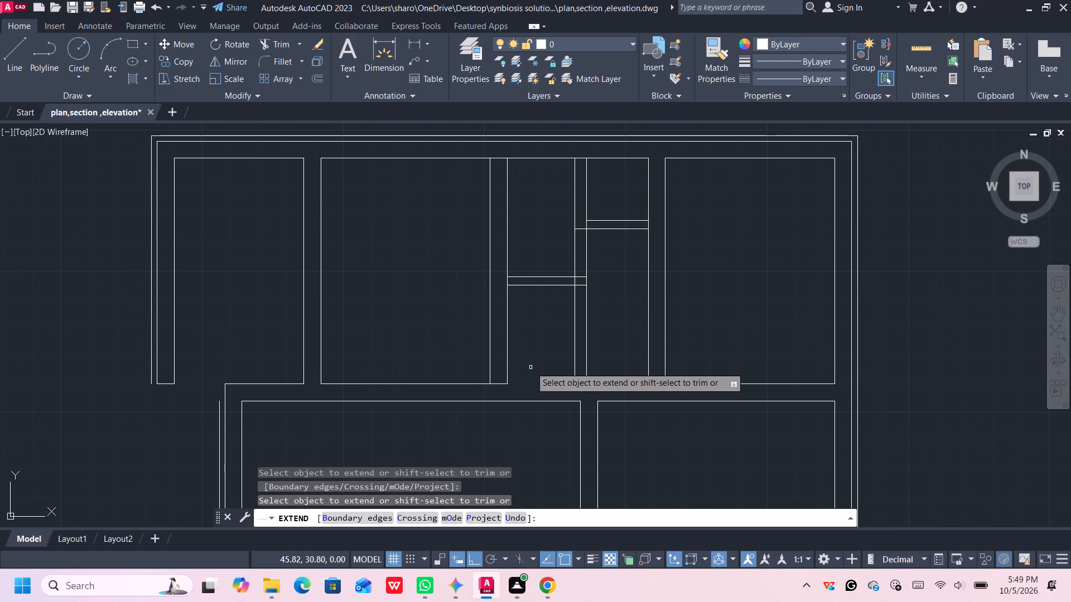
key("space")
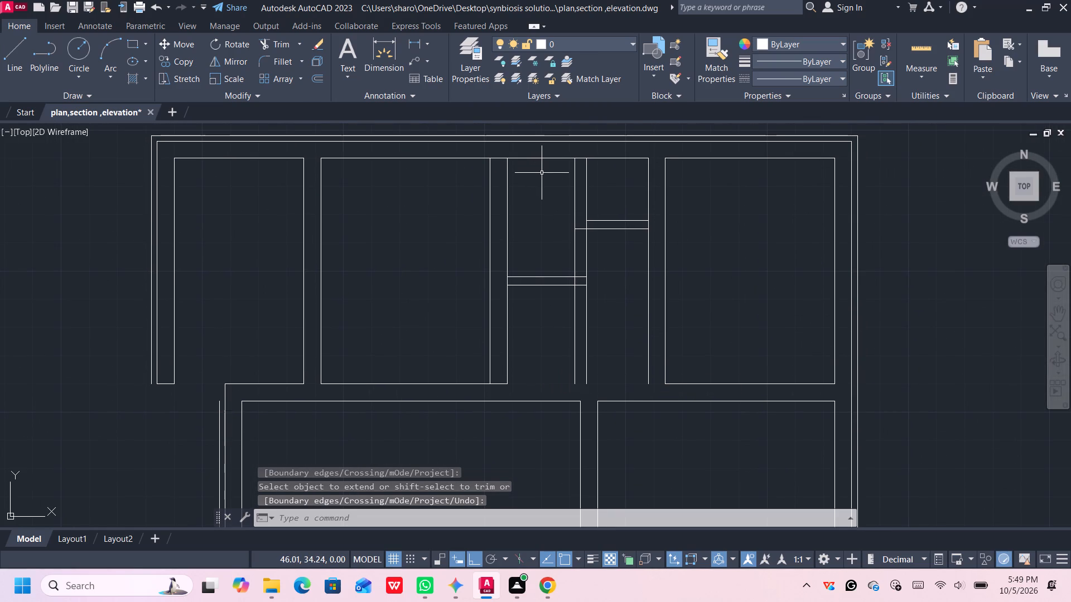
Draw a short vertical line across the horizontal wall below the narrow room, about 0.40 m beyond the partition corner.
key("l")
key("Return")
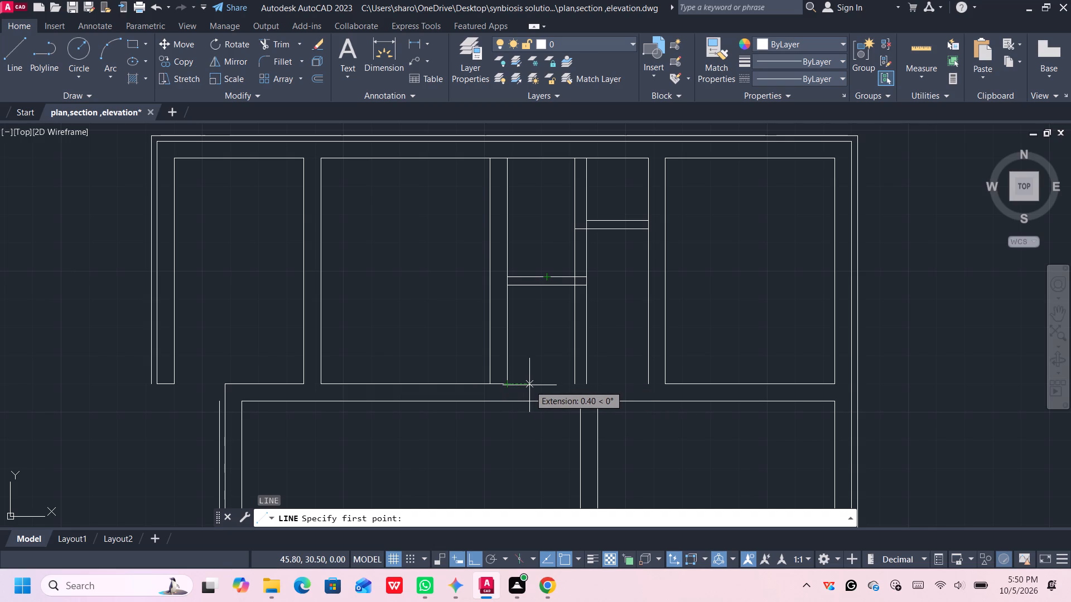
left_click(529, 385)
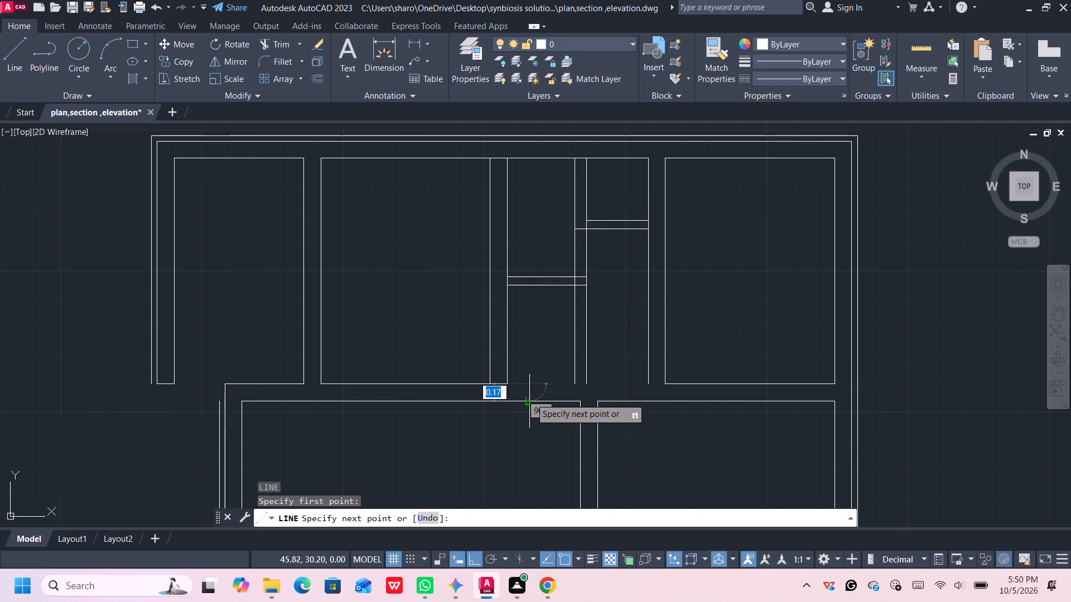
left_click(530, 401)
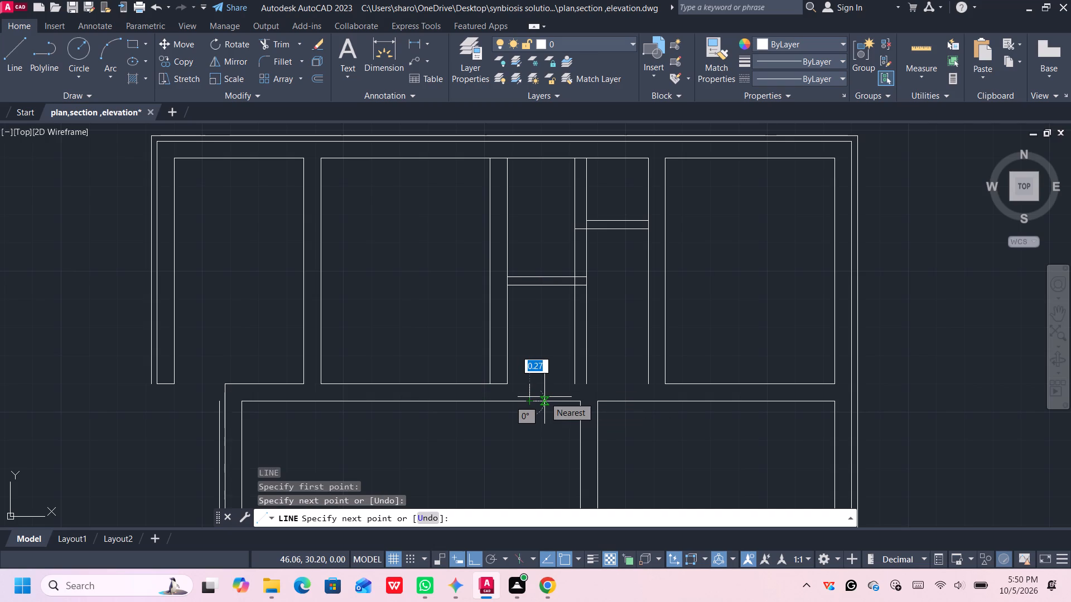
key("space")
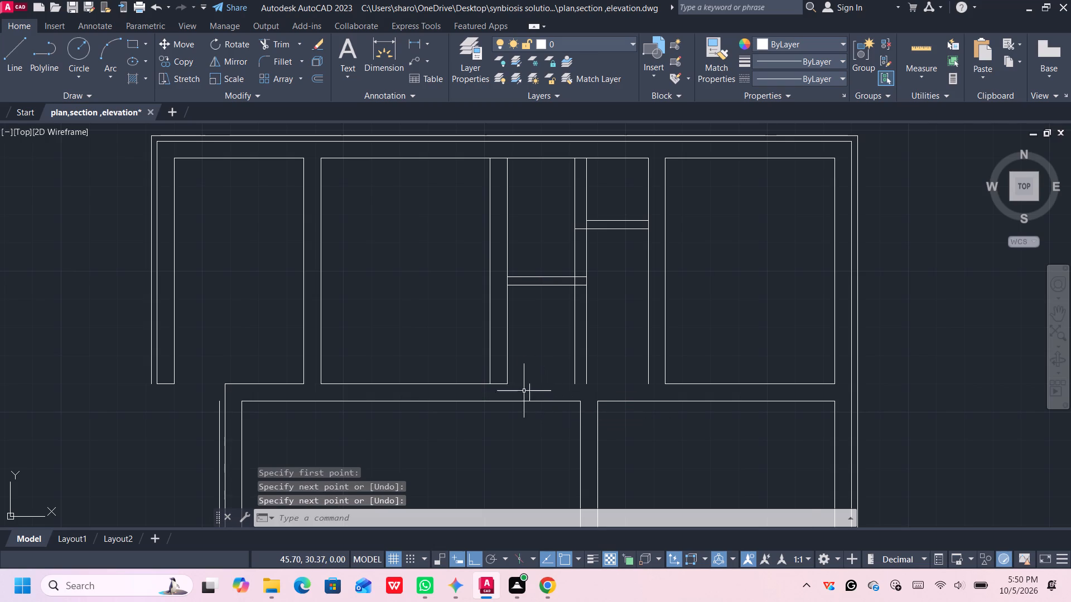
Extend the second upper room's bottom wall line to the short vertical line below the narrow room.
scroll(524, 388, "up", 3)
type("ex")
key("Return")
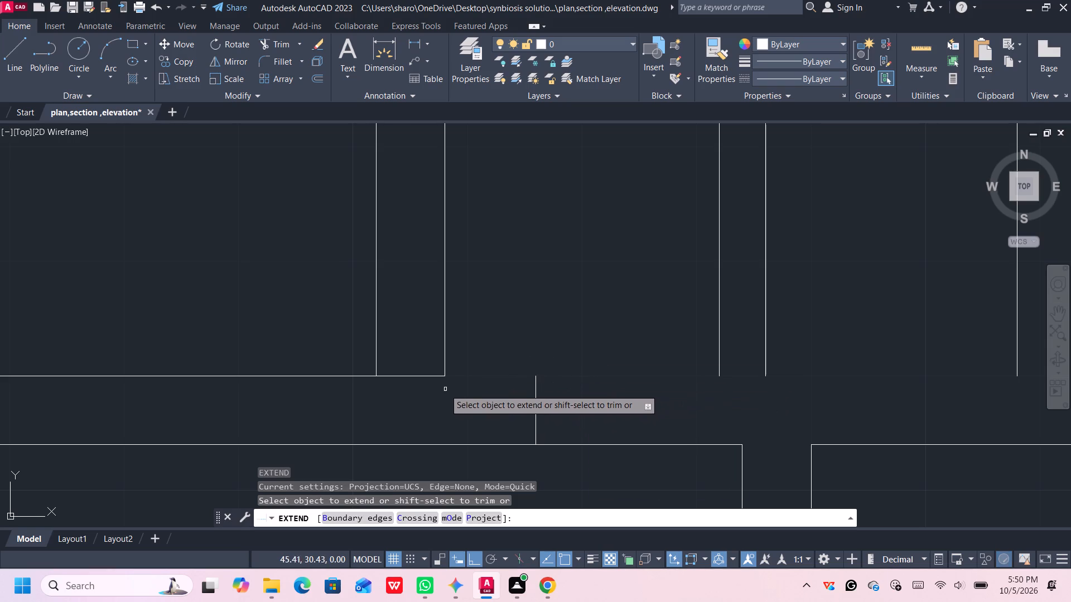
left_click(434, 375)
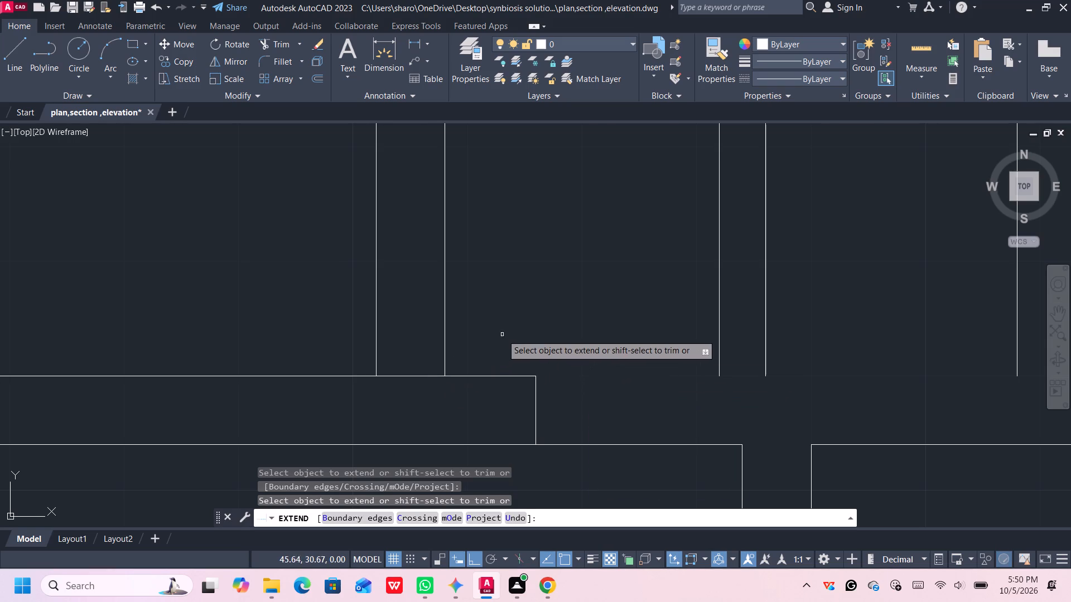
scroll(503, 334, "down", 3)
middle_click_drag(505, 333, 520, 372)
scroll(505, 333, "down", 1)
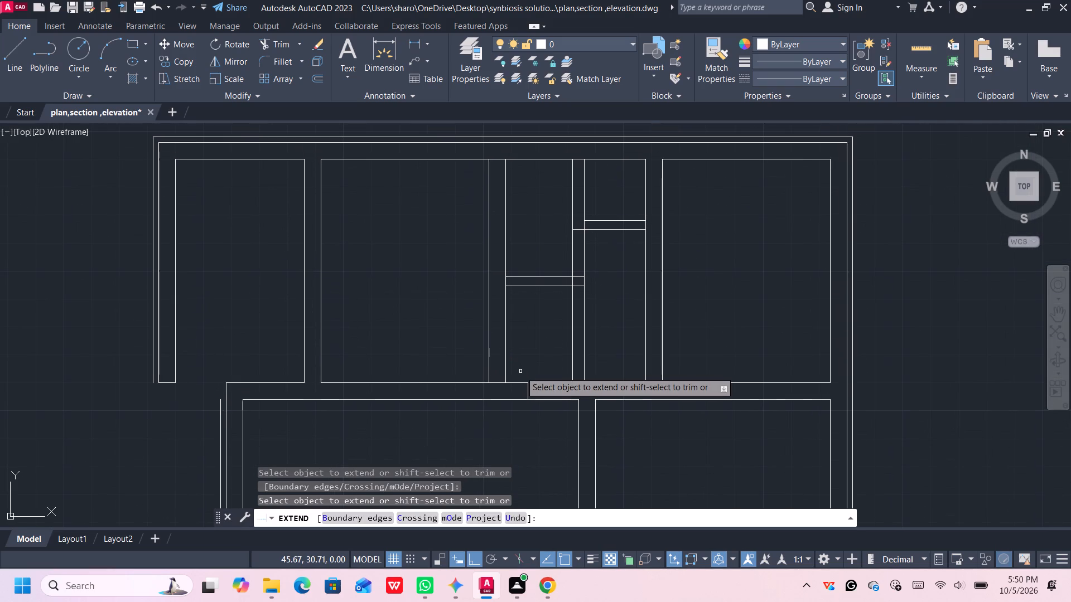
middle_click_drag(520, 371, 523, 385)
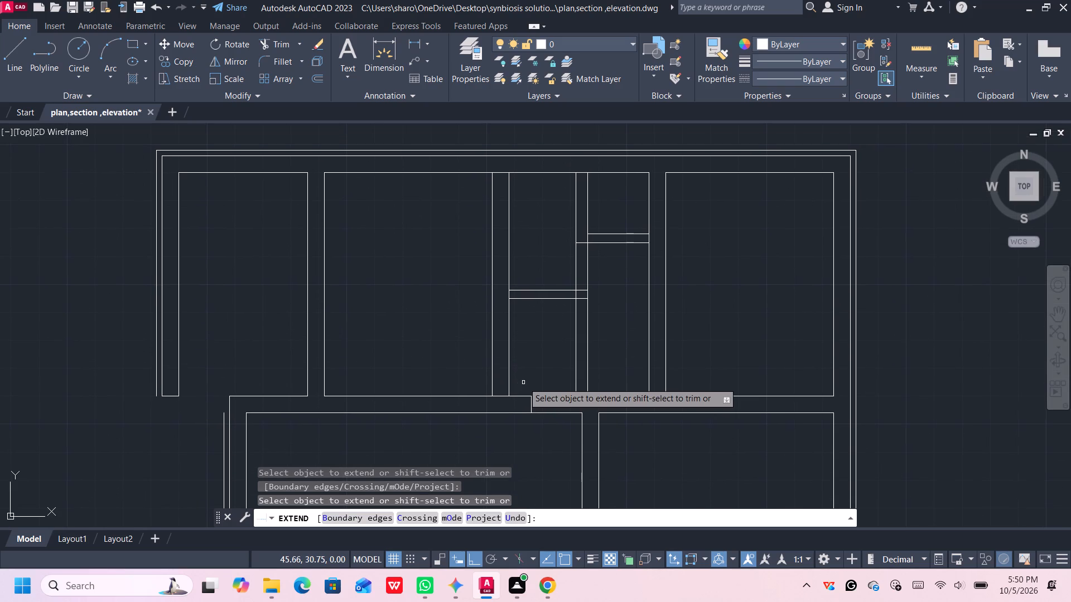
key("space")
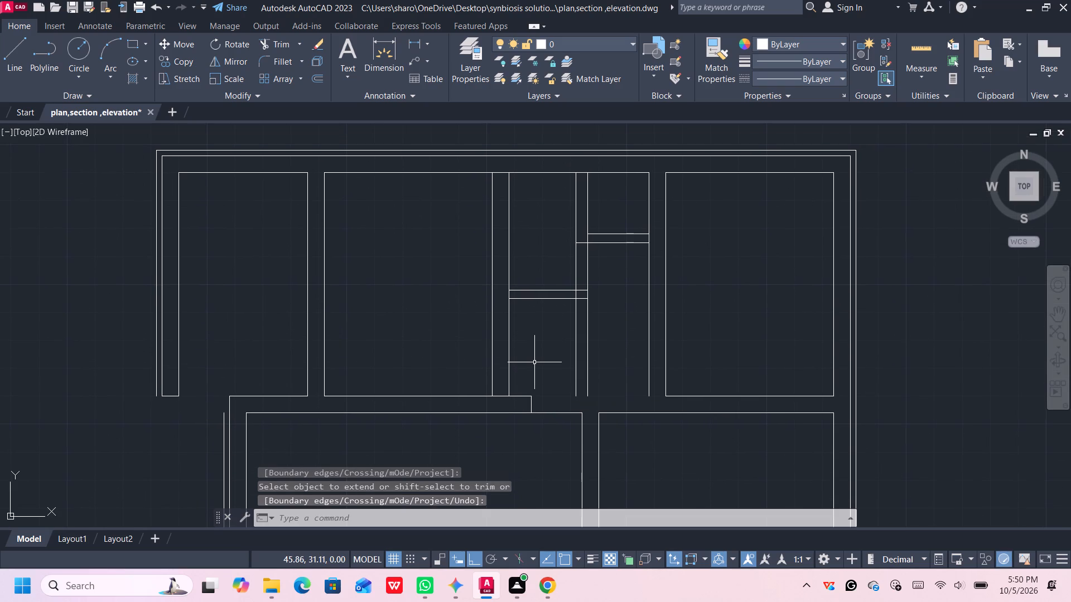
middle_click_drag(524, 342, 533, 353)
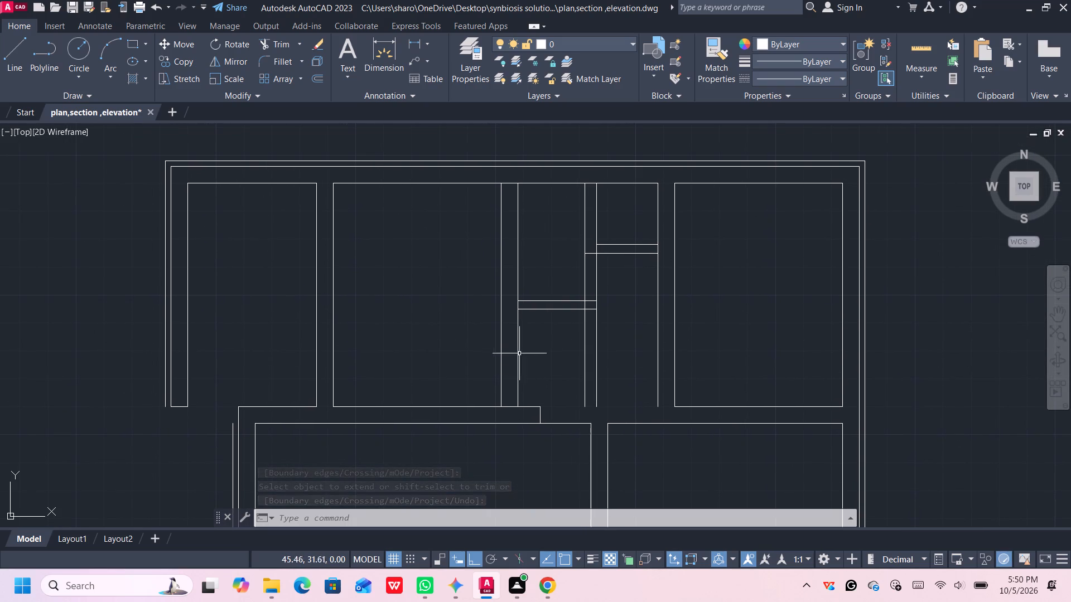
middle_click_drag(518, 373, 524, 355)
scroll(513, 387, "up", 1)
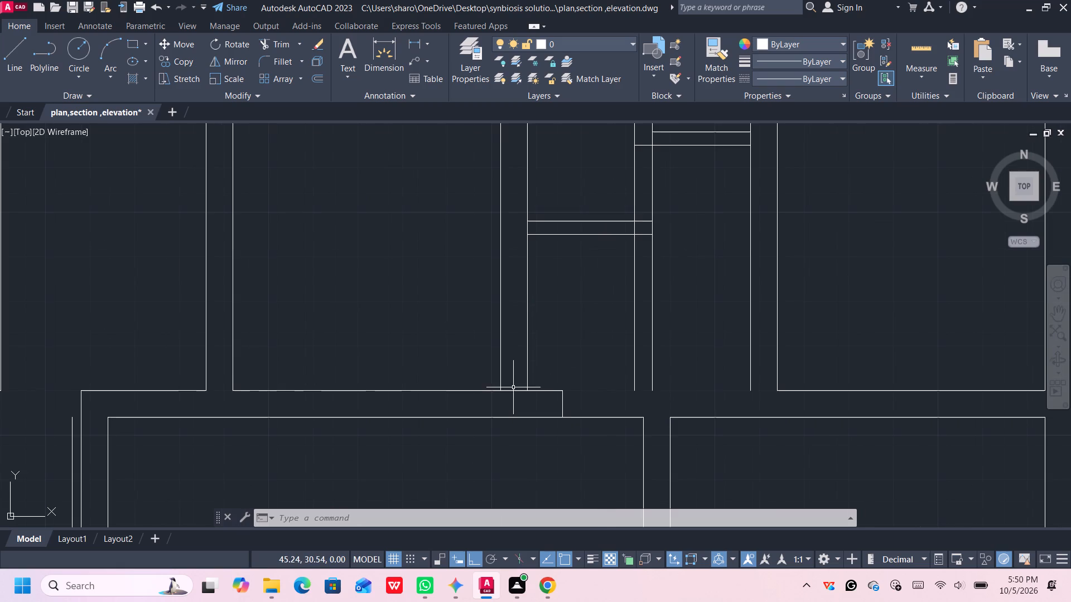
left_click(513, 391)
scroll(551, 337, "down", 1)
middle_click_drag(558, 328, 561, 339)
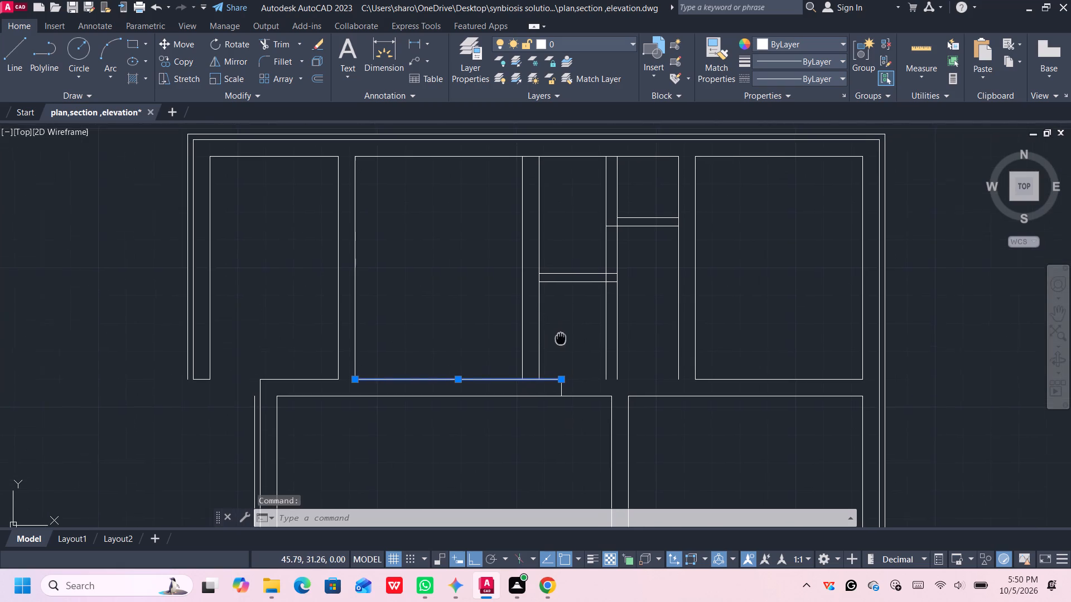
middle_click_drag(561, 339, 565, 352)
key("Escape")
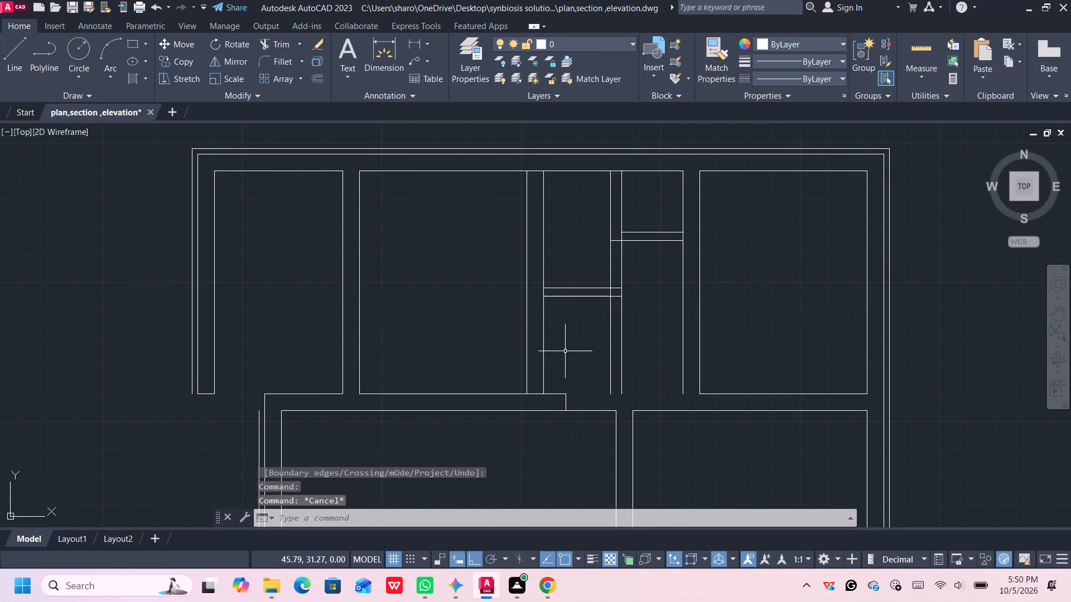
Draw a horizontal line about 0.30 m long across the partition beside the second upper room, level with the lower cross wall's bottom line.
key("l")
key("Return")
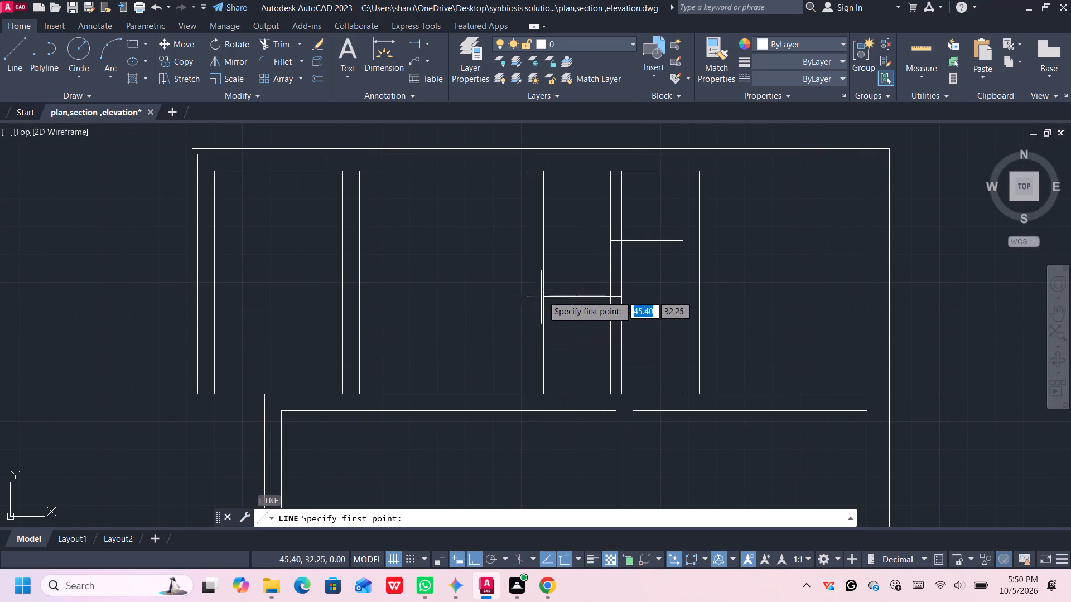
scroll(546, 300, "up", 2)
left_click(537, 288)
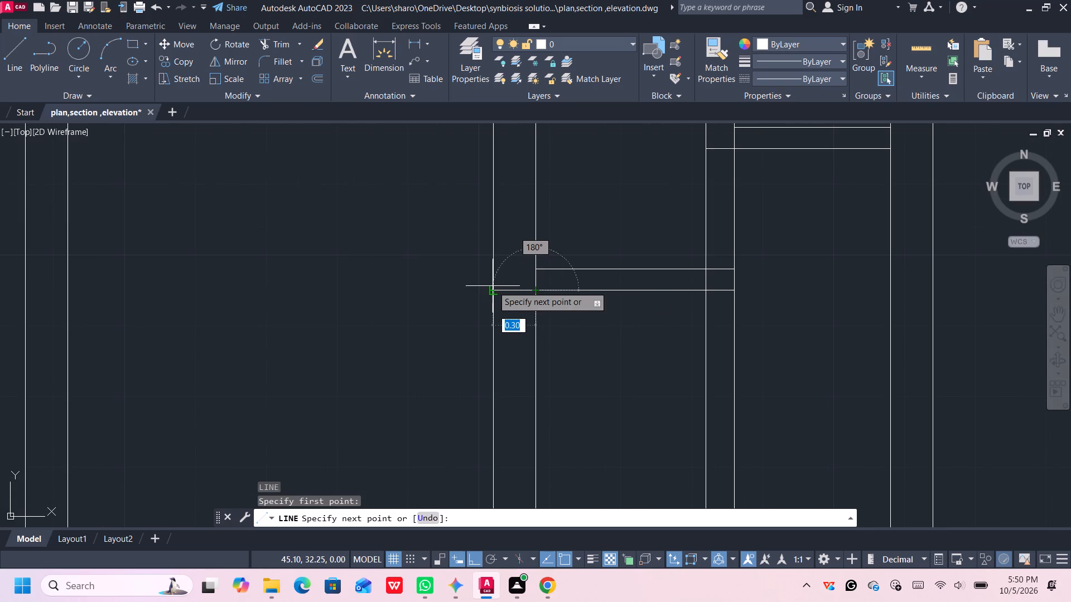
left_click(486, 285)
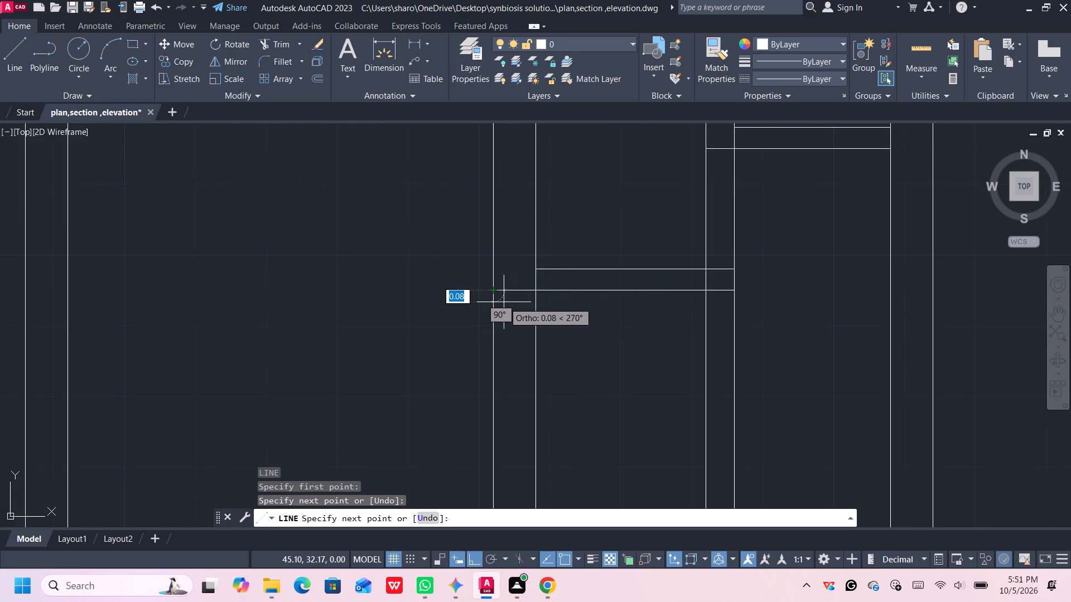
key("space")
scroll(506, 299, "down", 2)
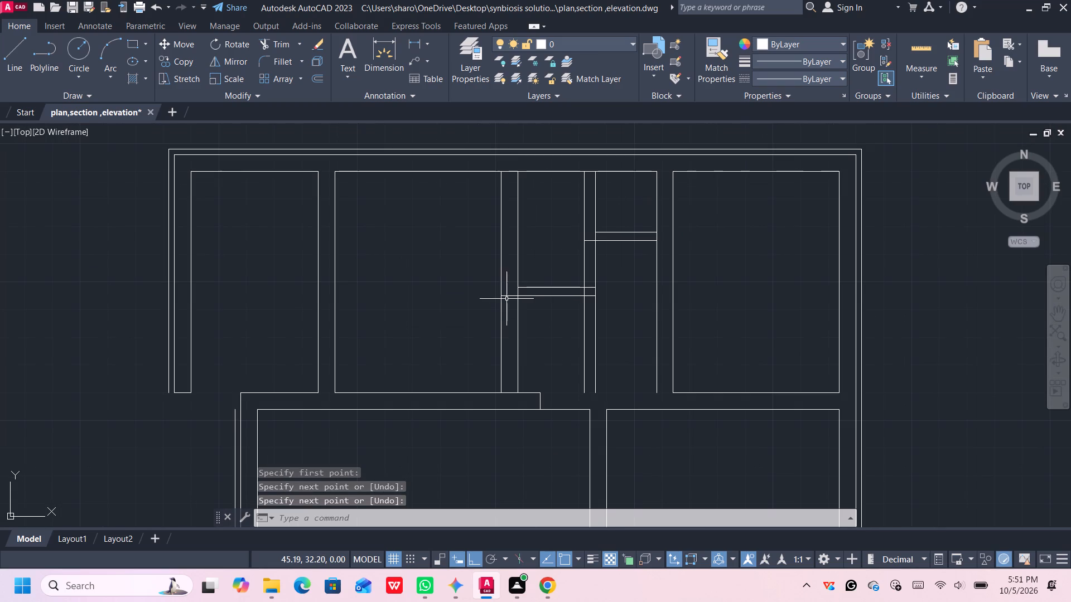
Move the short line across the partition down onto the second upper room's bottom wall line.
left_click(507, 295)
scroll(507, 297, "up", 4)
scroll(507, 297, "down", 1)
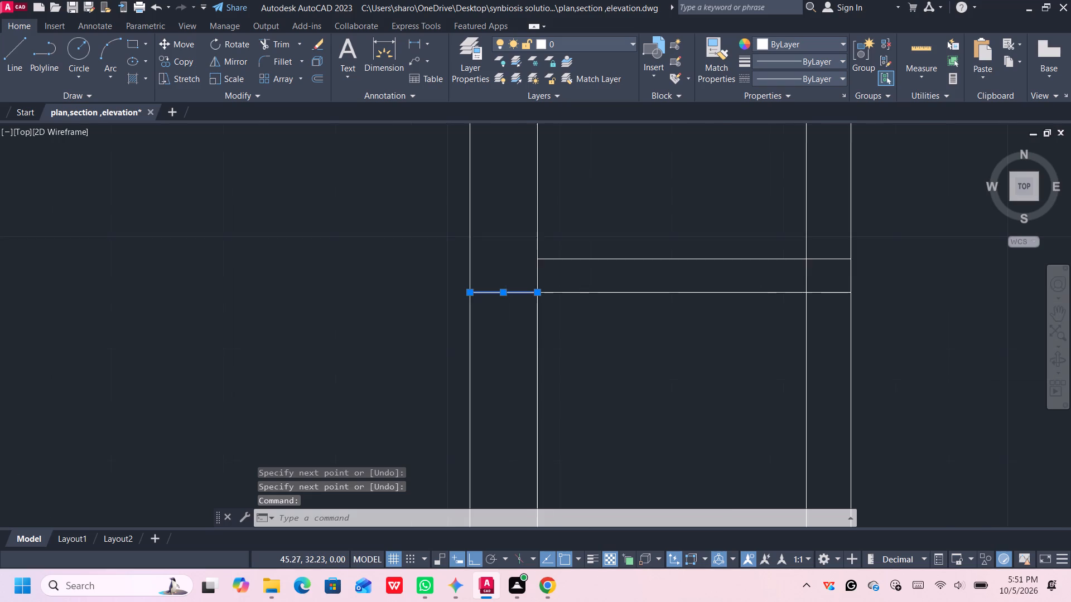
scroll(507, 297, "down", 1)
middle_click_drag(500, 339, 494, 270)
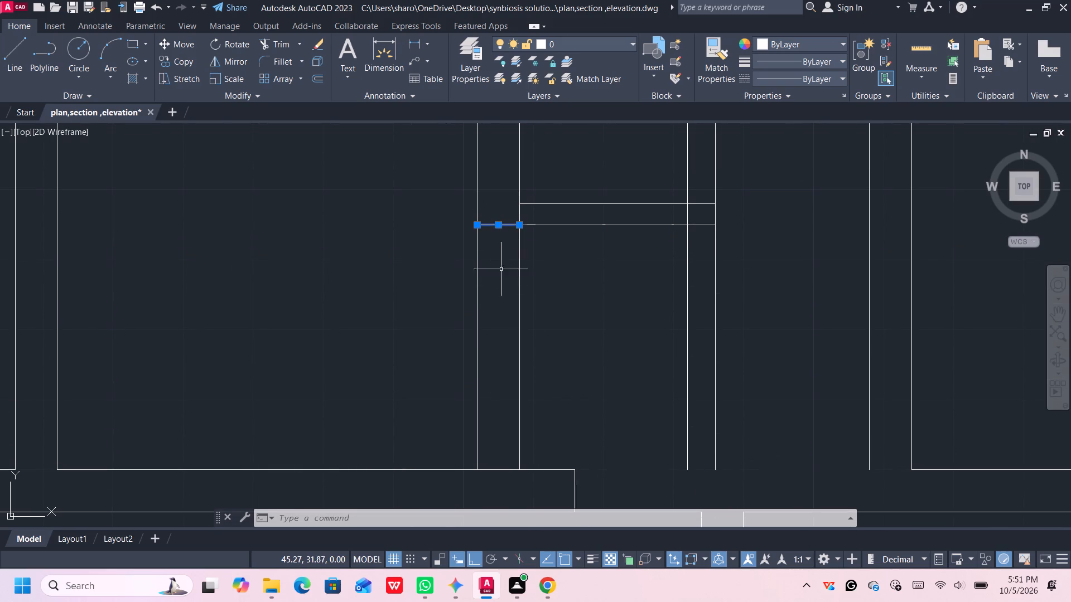
left_click(496, 222)
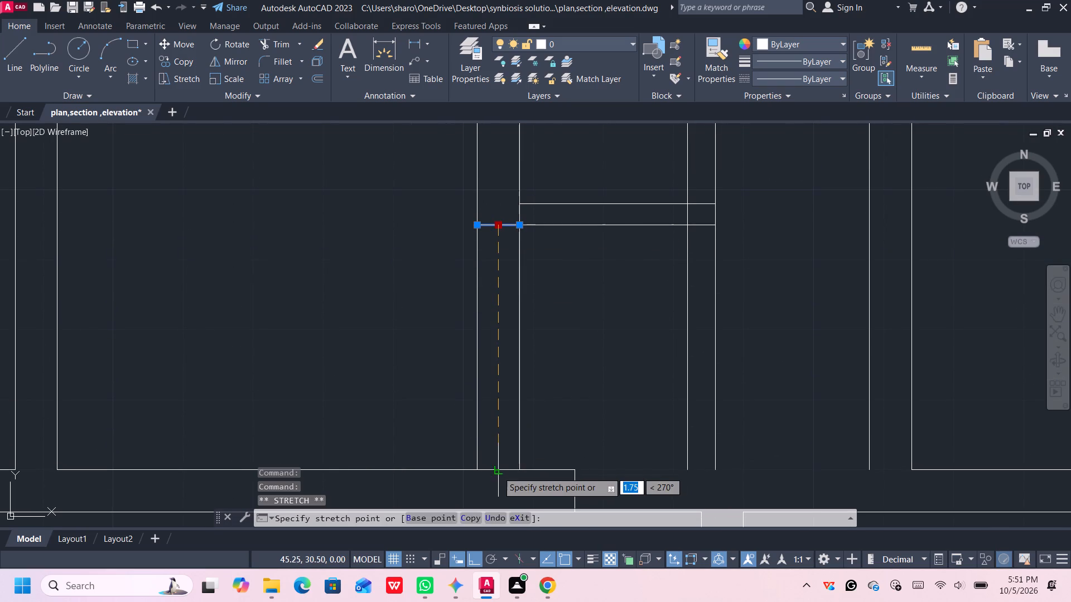
left_click(498, 472)
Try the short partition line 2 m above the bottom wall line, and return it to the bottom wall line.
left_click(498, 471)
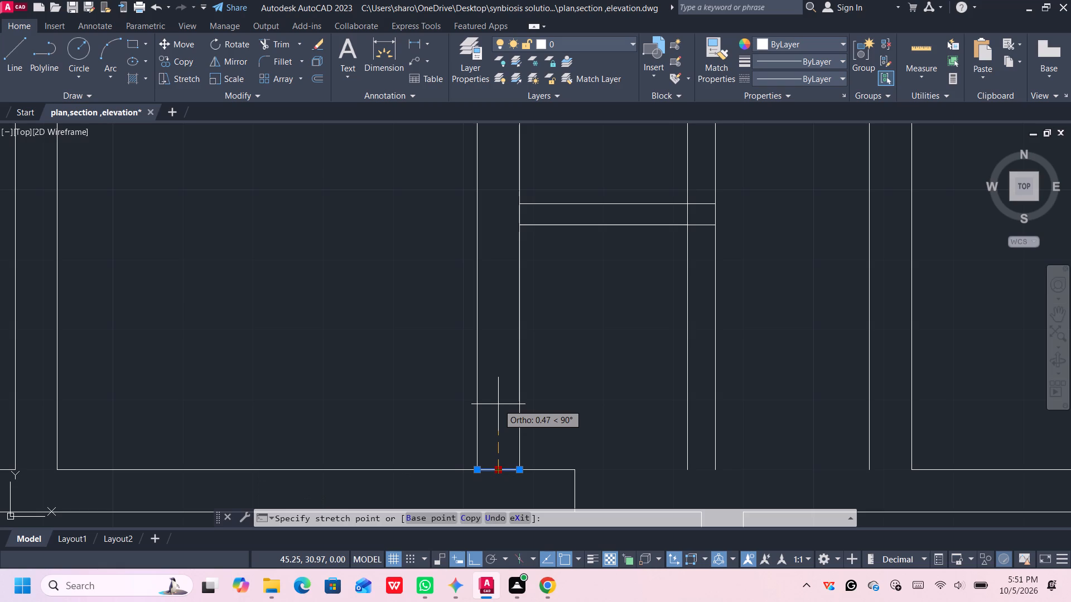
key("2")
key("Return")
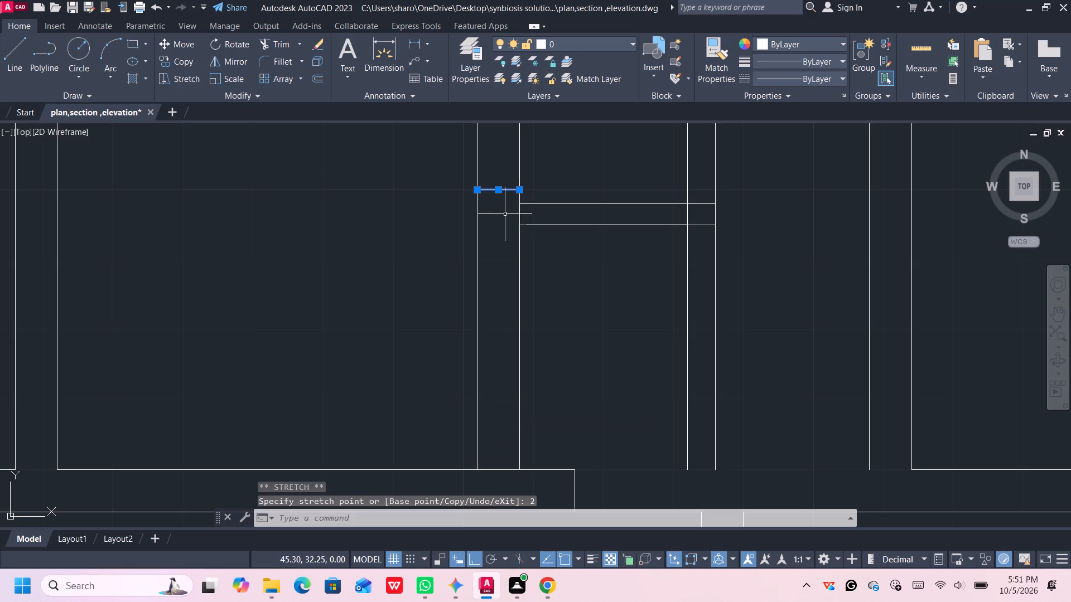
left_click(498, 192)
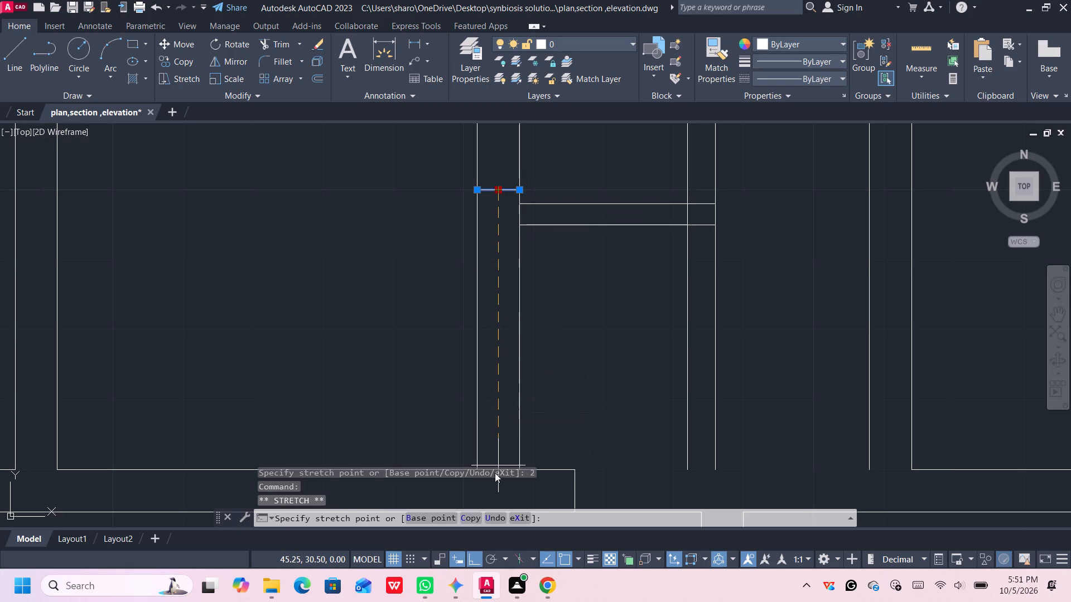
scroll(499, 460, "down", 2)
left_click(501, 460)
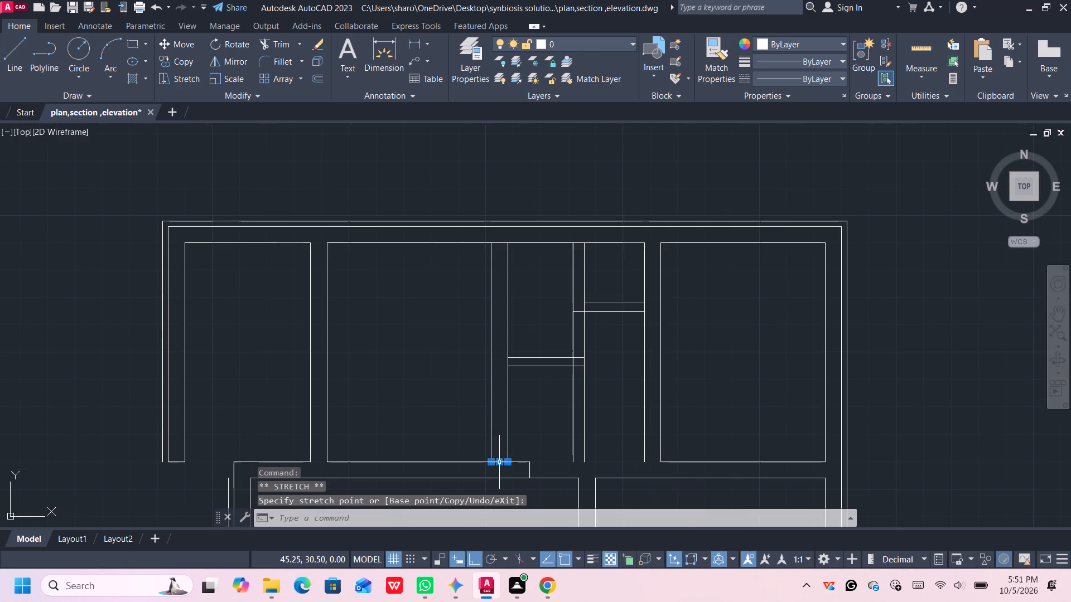
Move the short line across the partition beside the second upper room 0.9 m straight up.
left_click(501, 459)
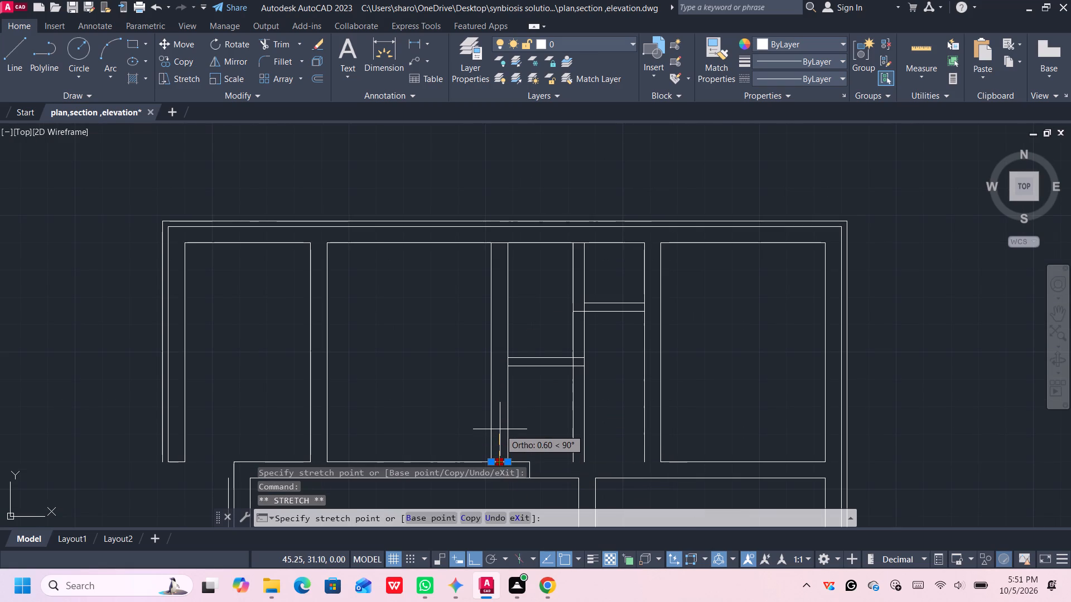
type("0.9")
key("Return")
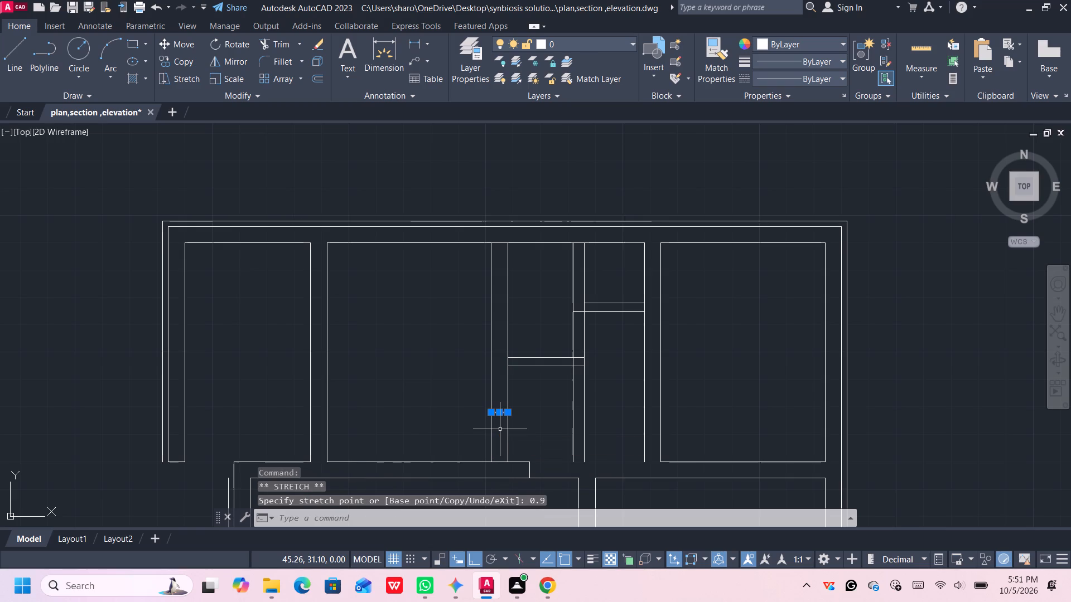
middle_click_drag(498, 434, 504, 400)
scroll(503, 409, "up", 1)
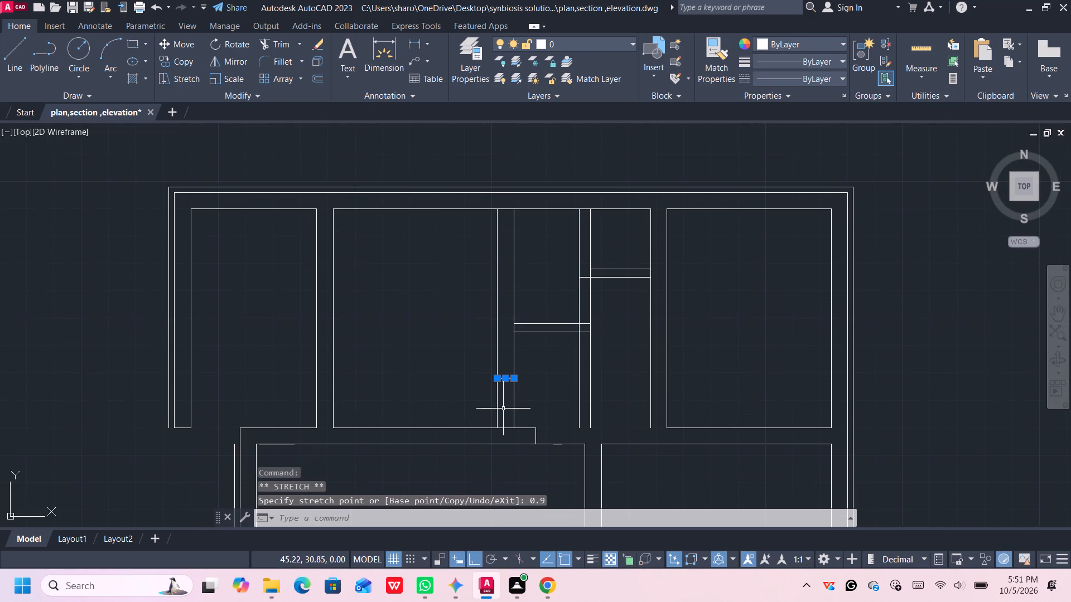
middle_click_drag(503, 409, 509, 421)
middle_click(509, 421)
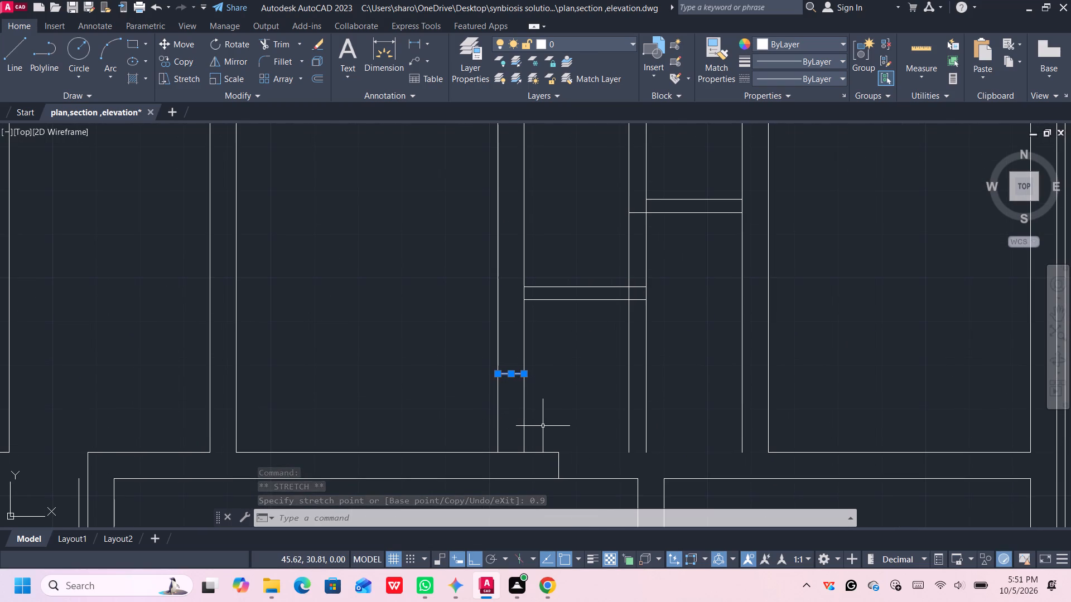
key("Escape")
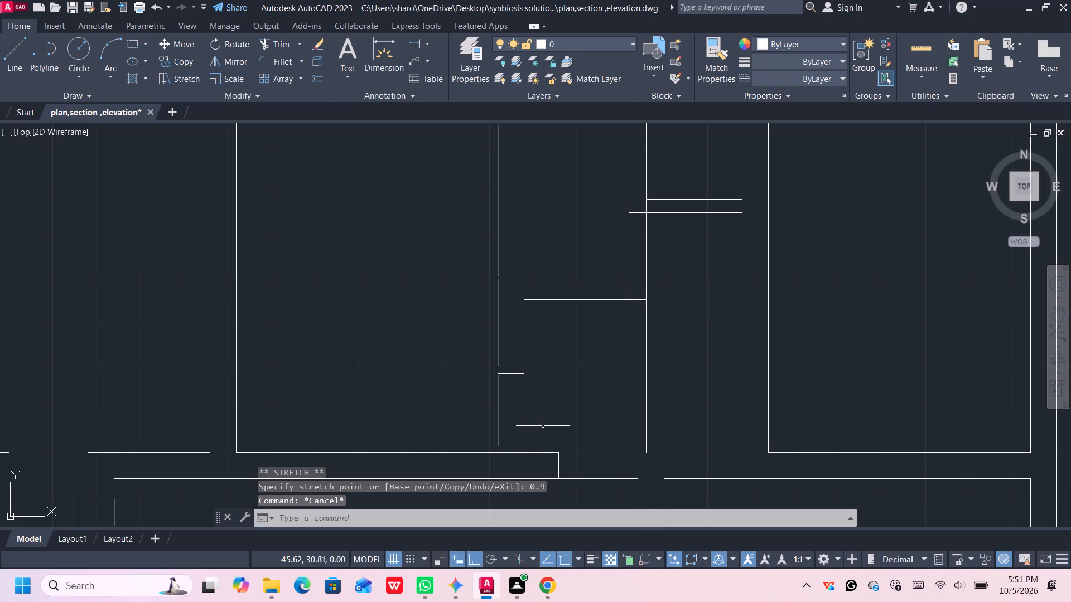
Trim away both partition lines beside the second upper room below the short line, opening the gap to the bottom wall.
scroll(507, 366, "up", 4)
scroll(512, 374, "down", 5)
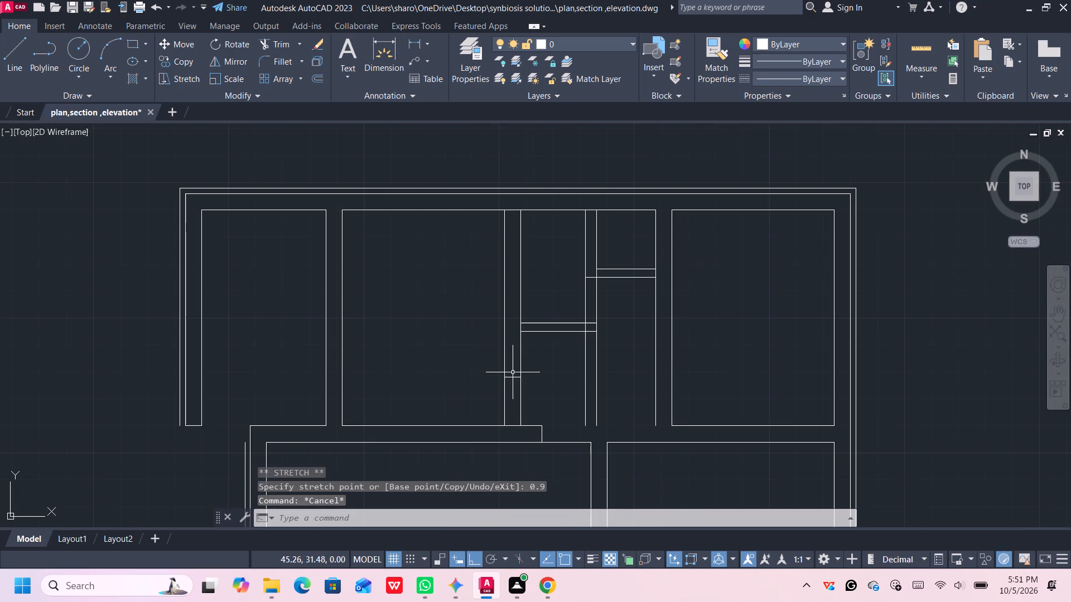
middle_click_drag(556, 416, 554, 379)
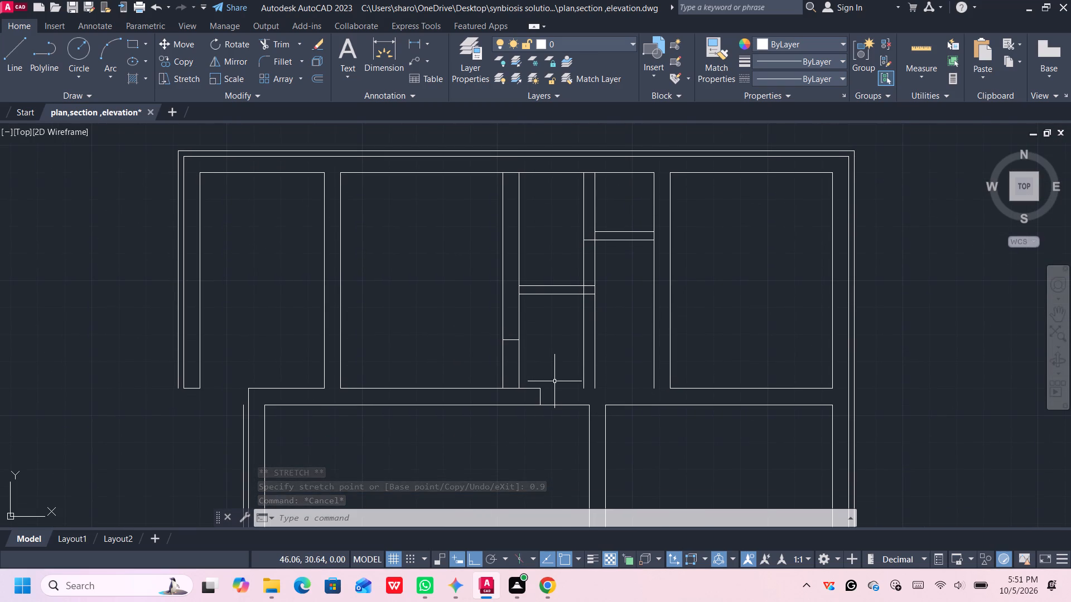
type("tr")
key("Return")
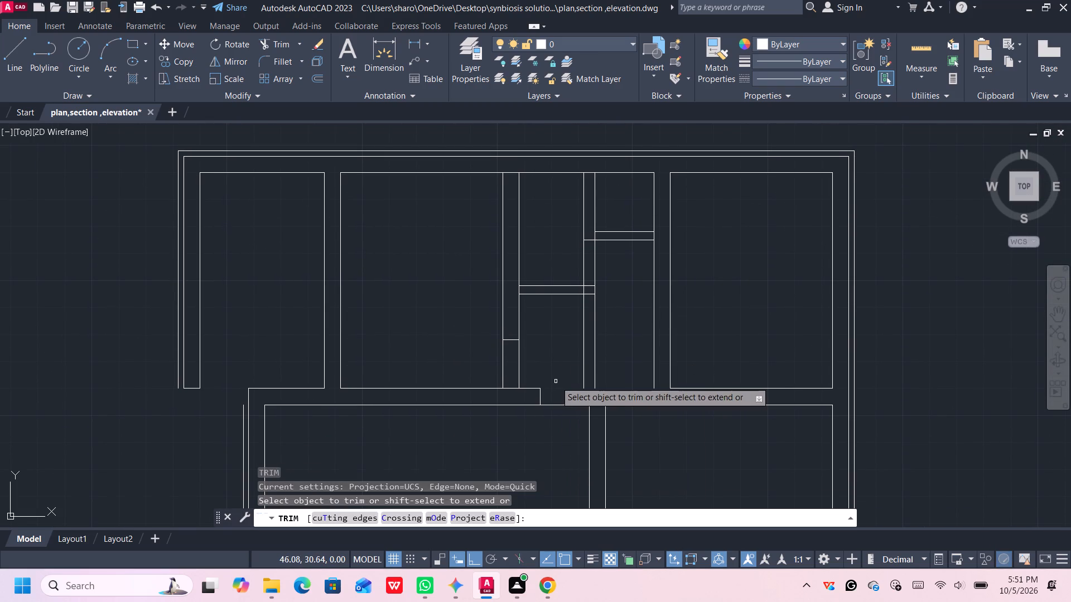
left_click(531, 361)
left_click(494, 368)
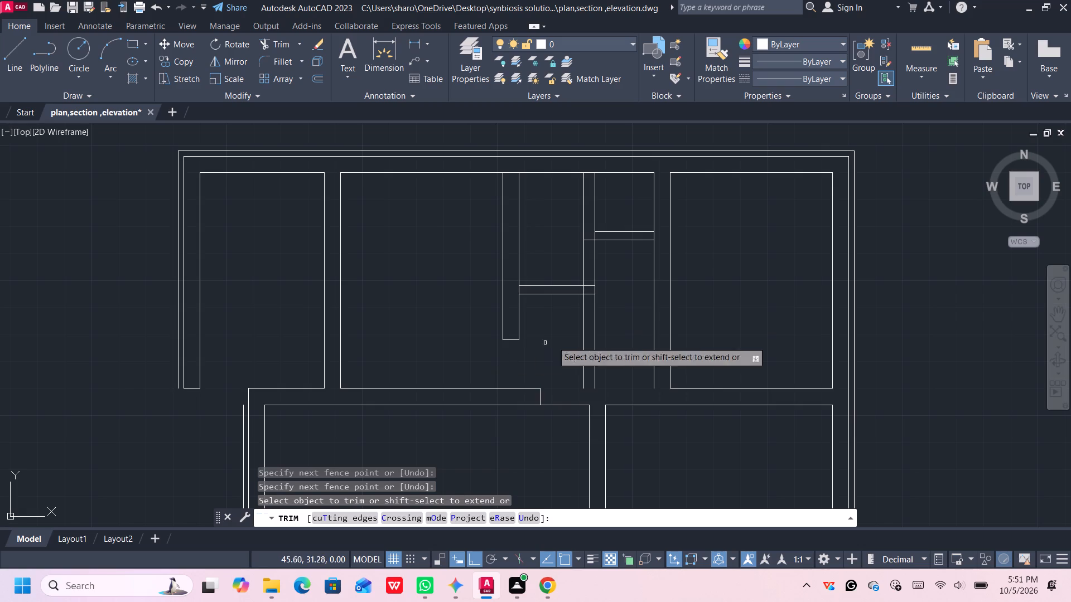
Trim both lines of the narrow partition below the lower cross wall, including the inner line's stub within that wall.
left_click(592, 293)
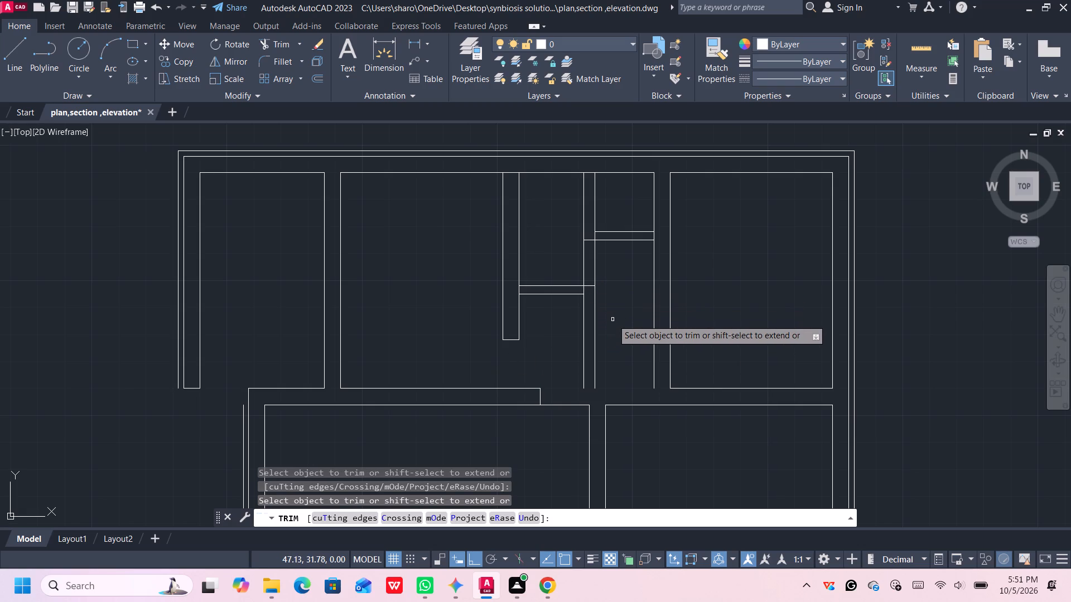
key("ctrl+z")
left_click_drag(609, 321, 587, 330)
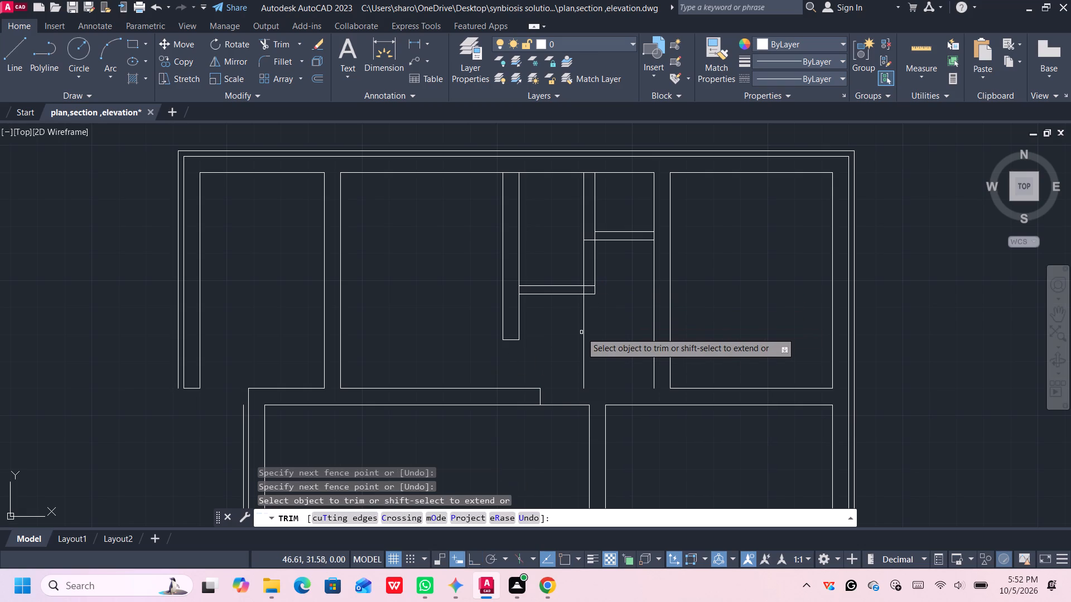
left_click(581, 332)
left_click(587, 330)
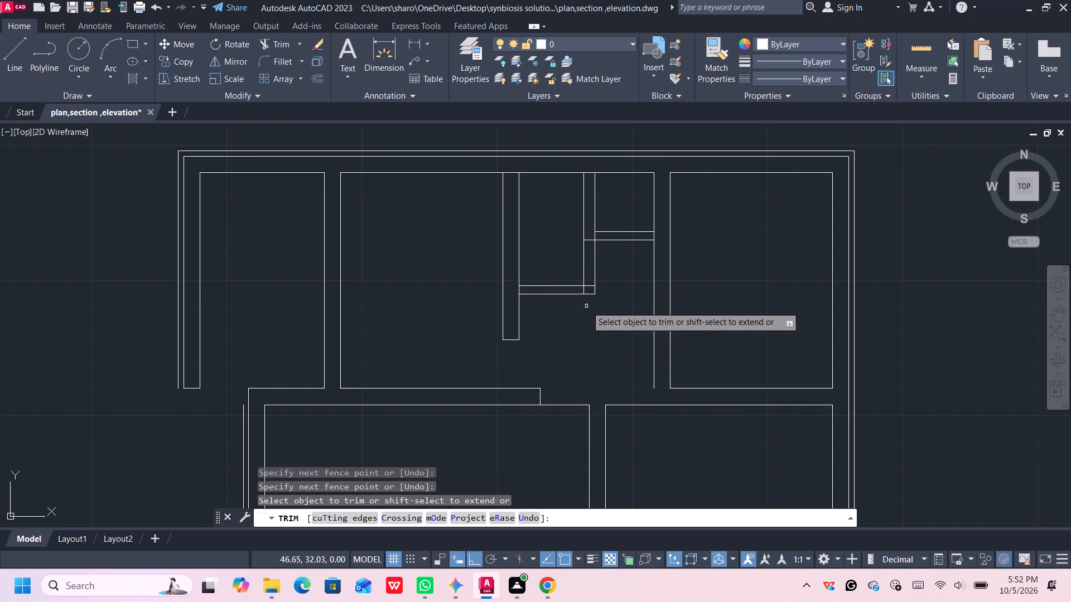
scroll(586, 305, "up", 3)
left_click(569, 244)
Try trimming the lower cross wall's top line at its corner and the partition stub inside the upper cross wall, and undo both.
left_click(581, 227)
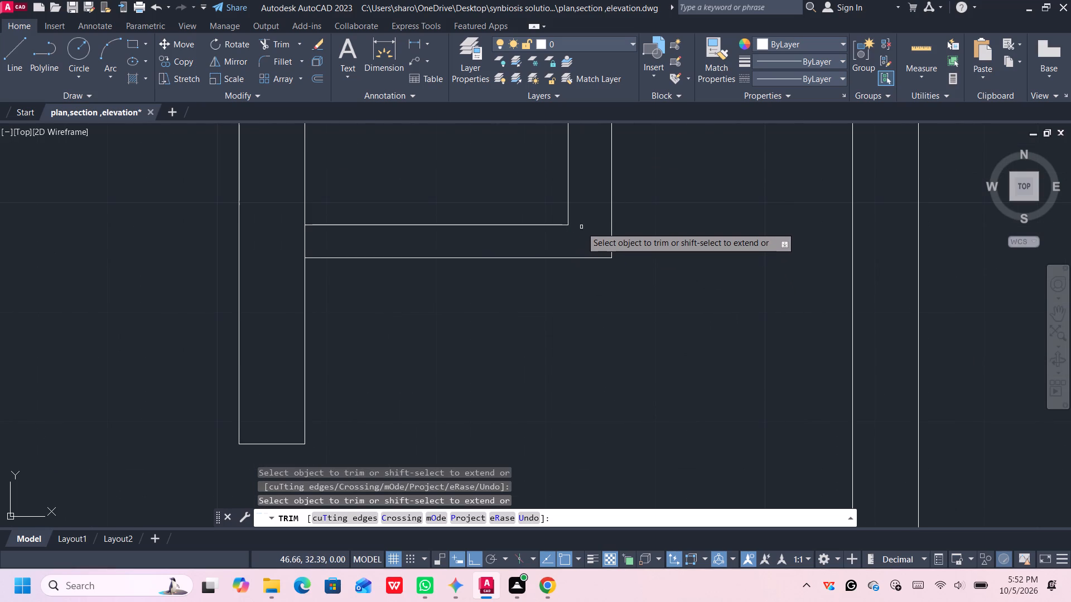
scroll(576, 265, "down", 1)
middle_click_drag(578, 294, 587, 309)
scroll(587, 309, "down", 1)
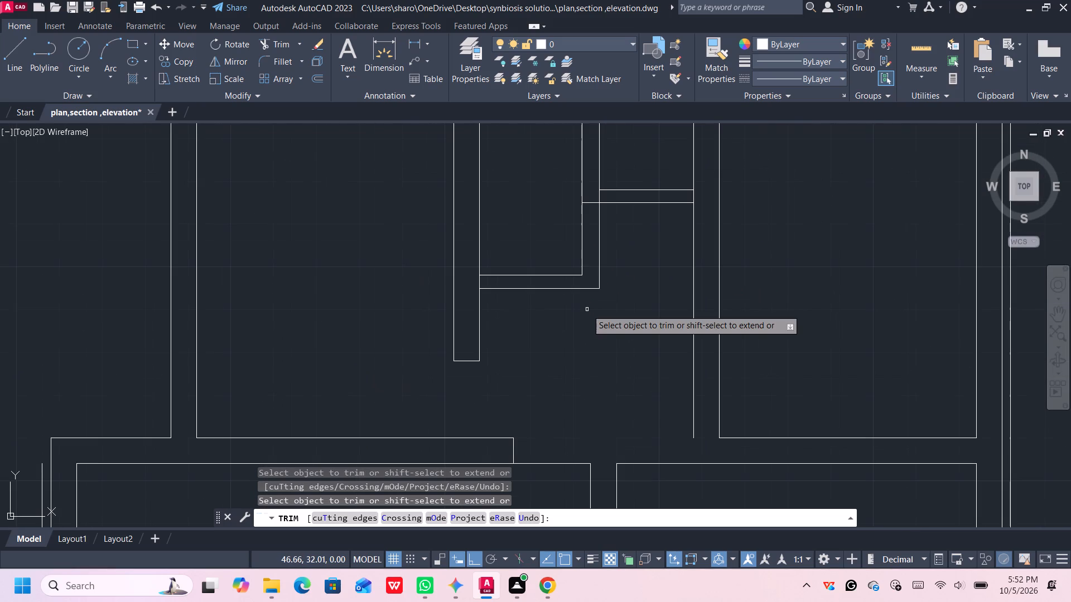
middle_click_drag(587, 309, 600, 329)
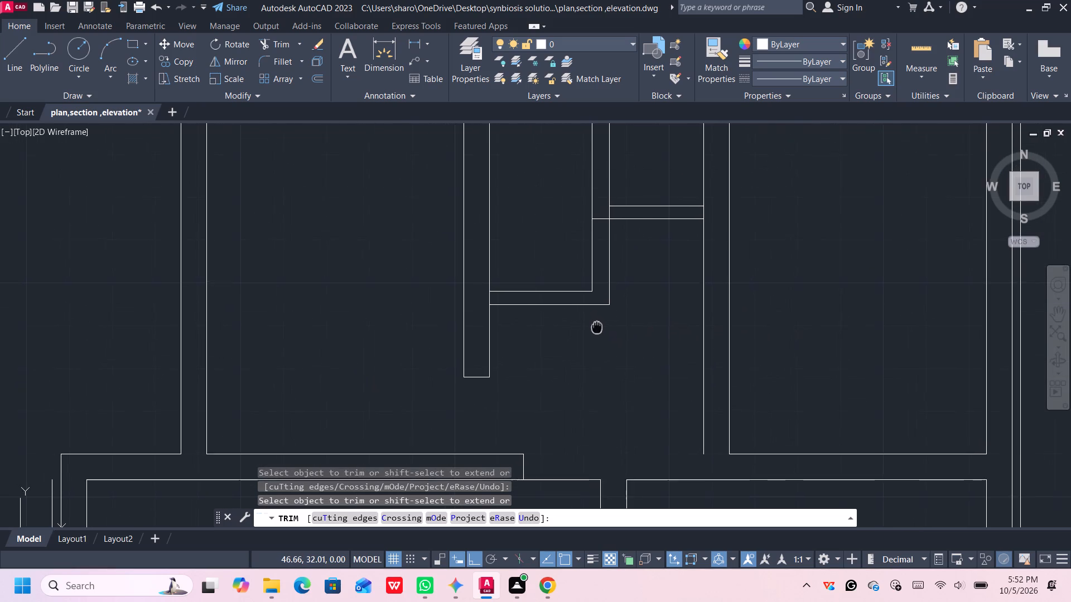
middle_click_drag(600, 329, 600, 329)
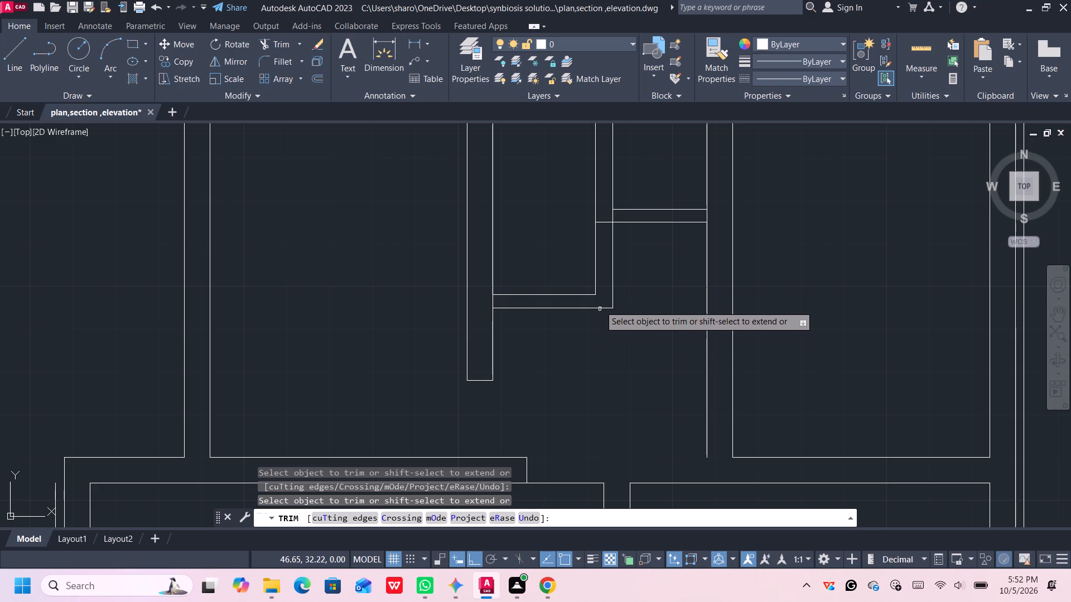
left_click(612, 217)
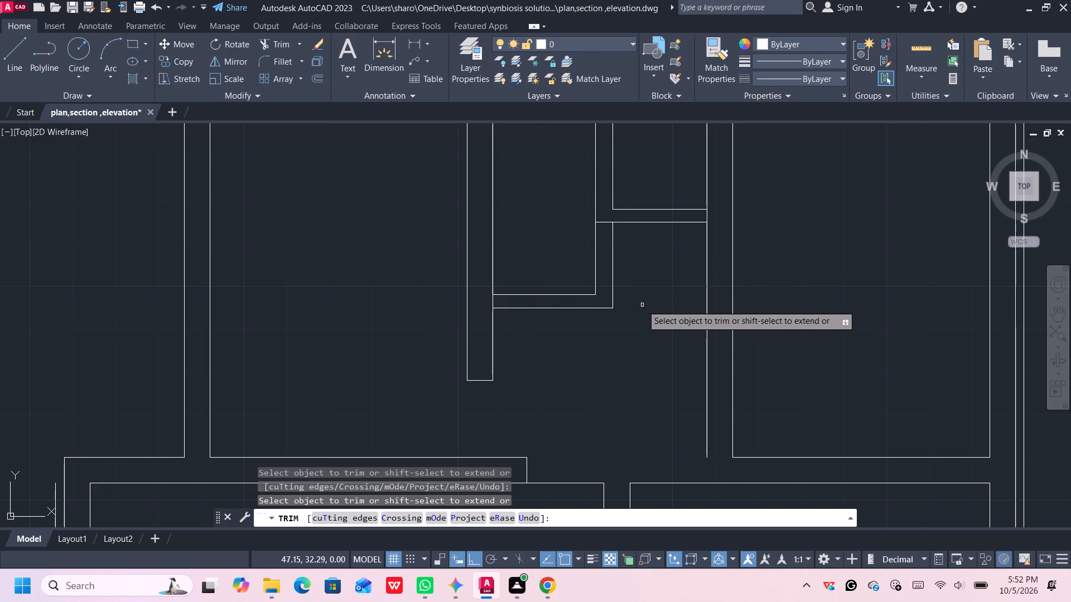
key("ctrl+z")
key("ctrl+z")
Trim the narrow partition's lines between the two cross walls and the stub inside the upper cross wall's corner.
scroll(647, 302, "down", 2)
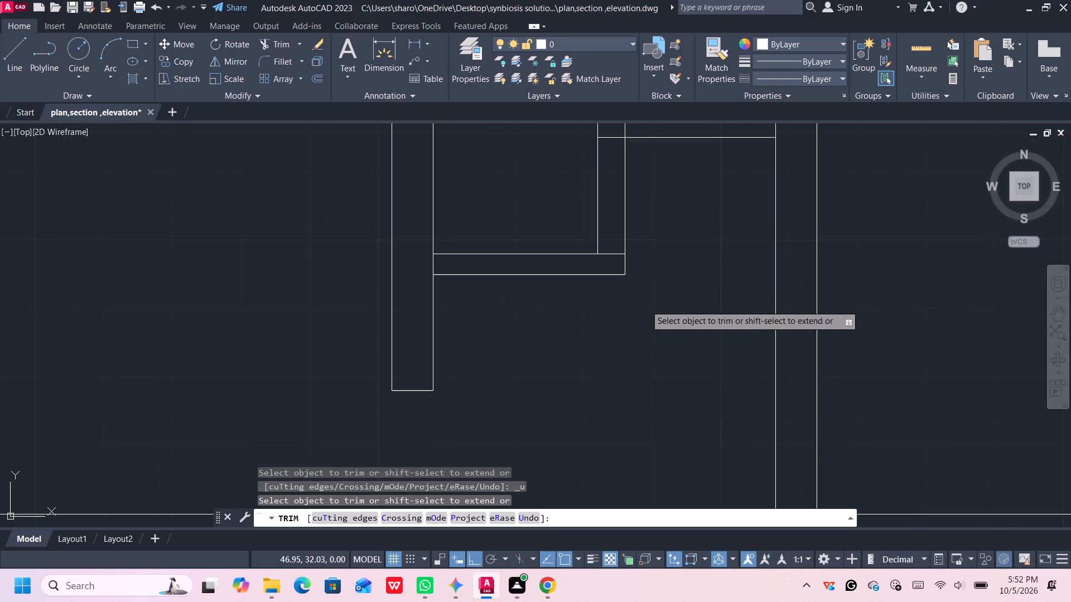
scroll(654, 280, "down", 1)
left_click(654, 220)
left_click(574, 224)
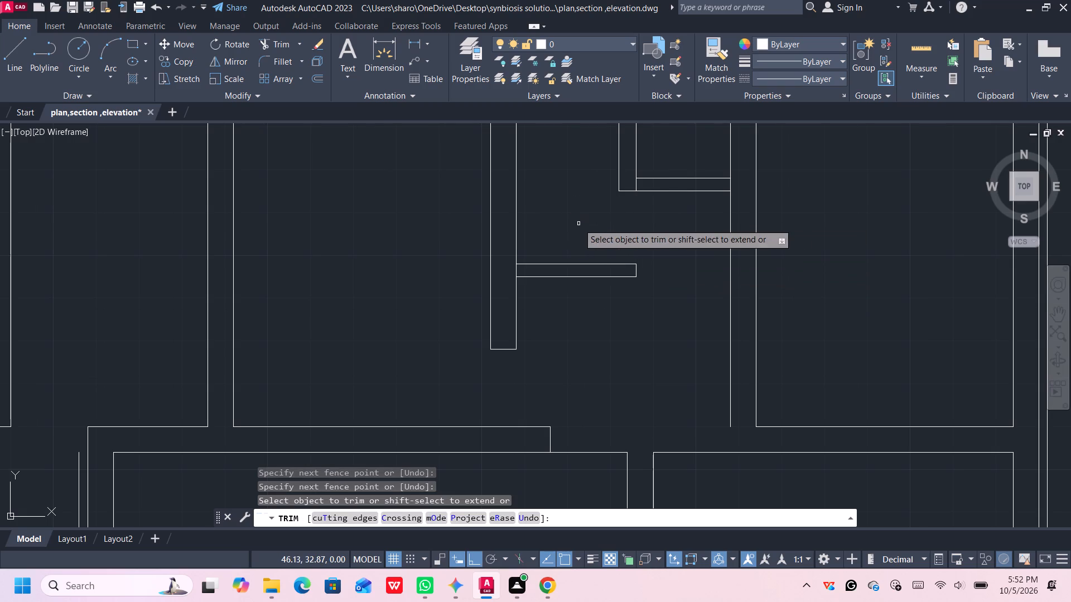
middle_click_drag(629, 215, 634, 248)
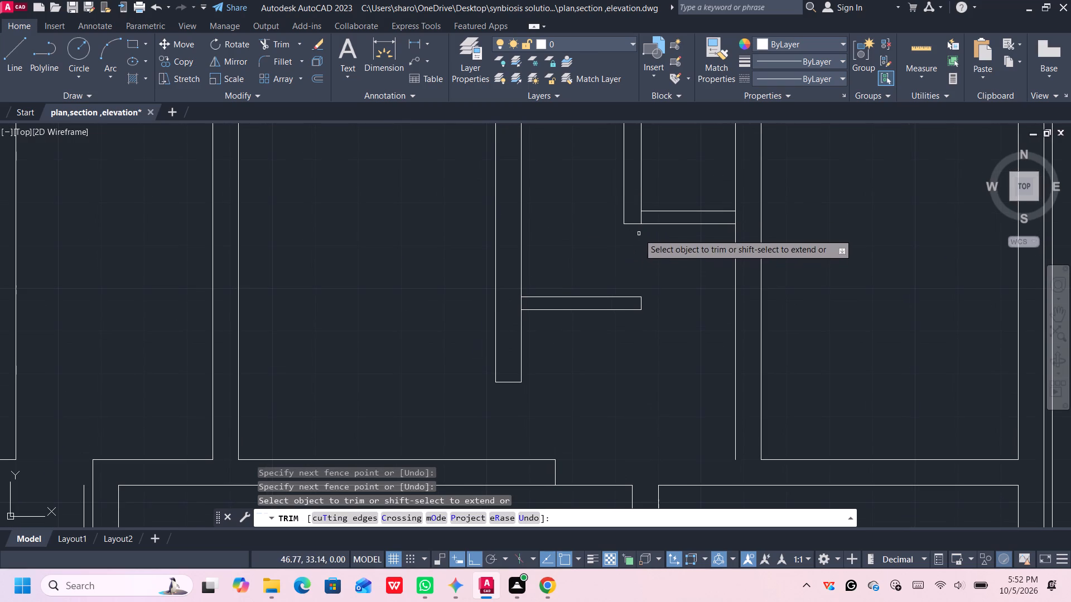
left_click(643, 217)
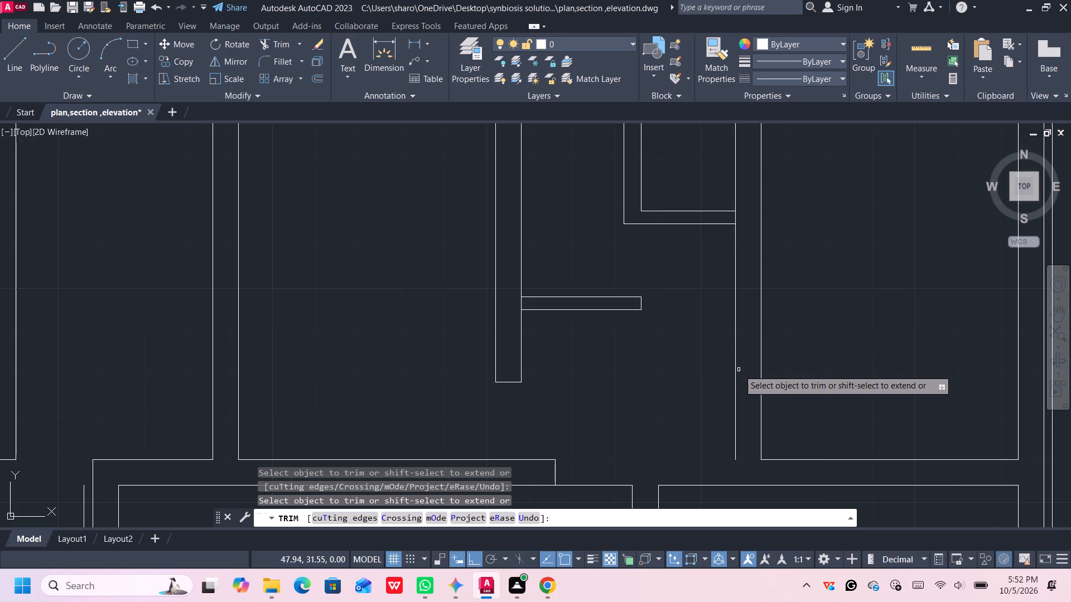
Trim the piece of the inner bottom wall line that crosses the partition between the two lower rooms.
middle_click_drag(740, 370, 738, 326)
scroll(738, 328, "down", 1)
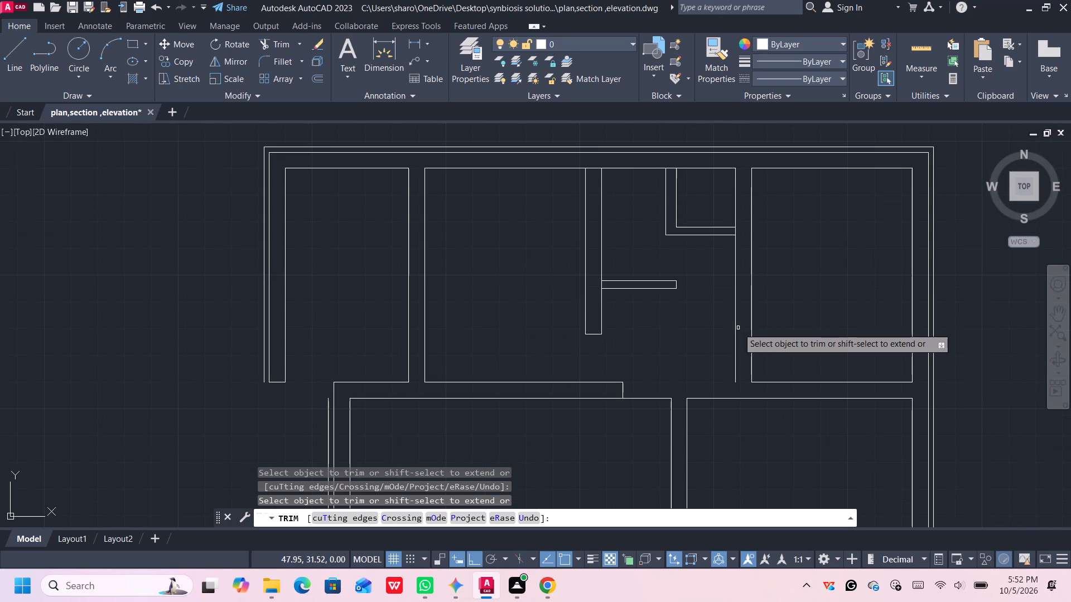
middle_click_drag(738, 328, 737, 310)
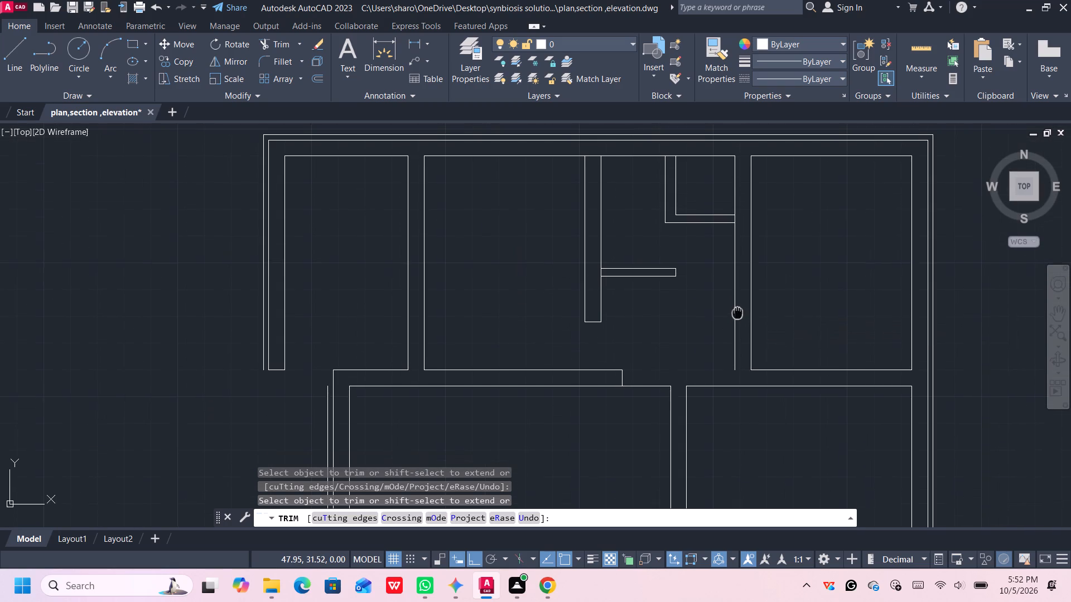
middle_click_drag(737, 310, 737, 292)
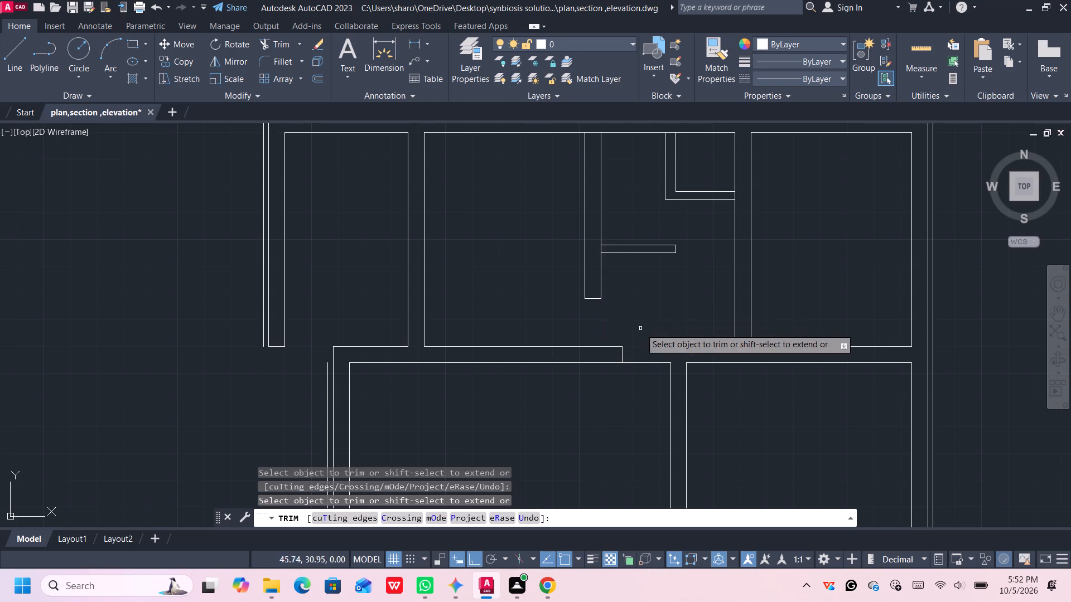
middle_click_drag(728, 337, 708, 222)
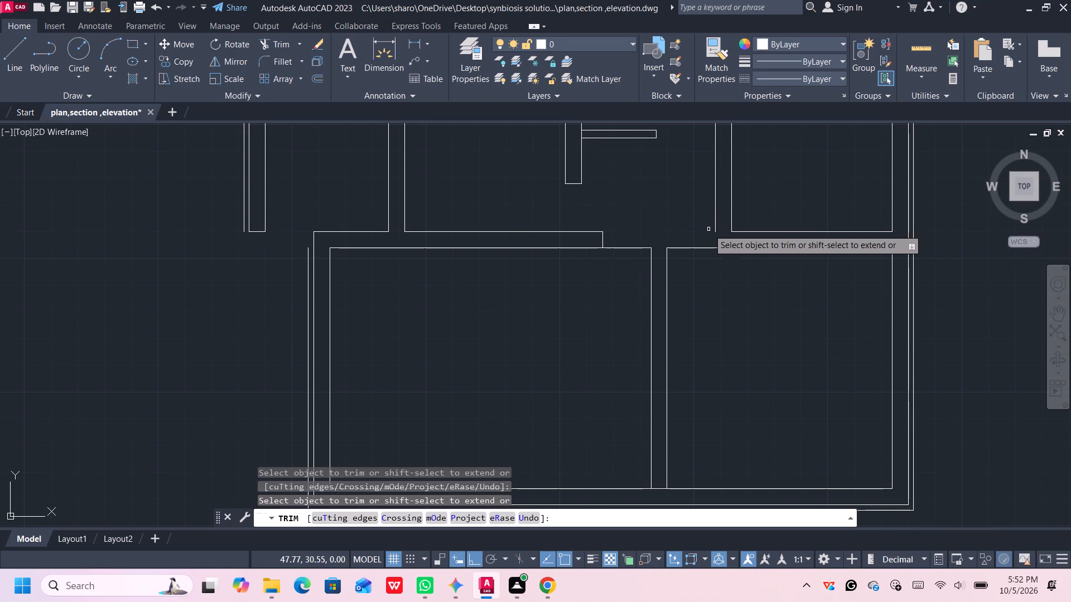
middle_click_drag(724, 332, 717, 244)
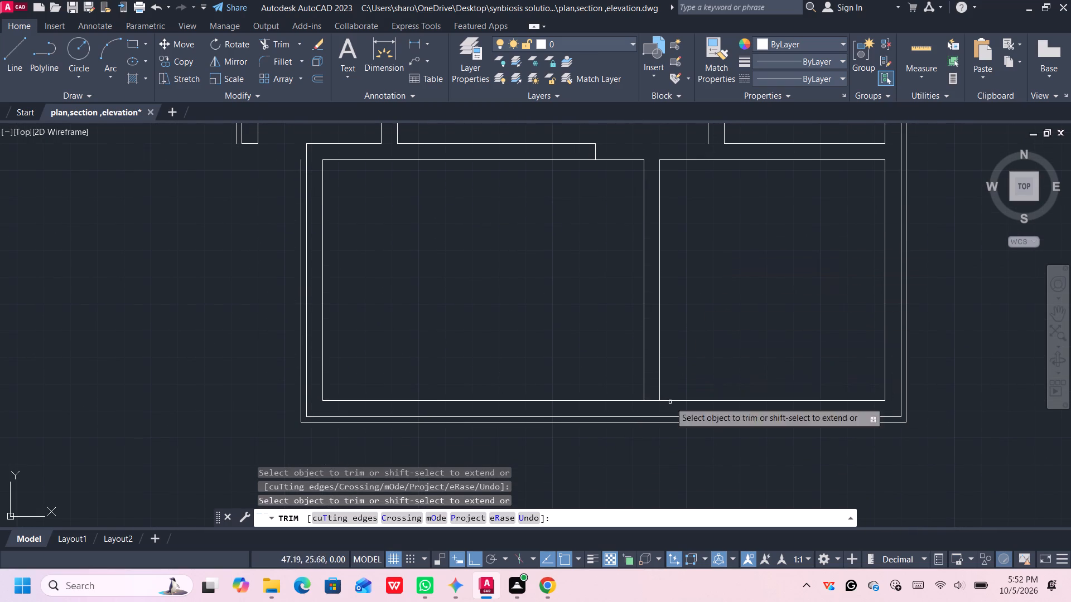
left_click(649, 400)
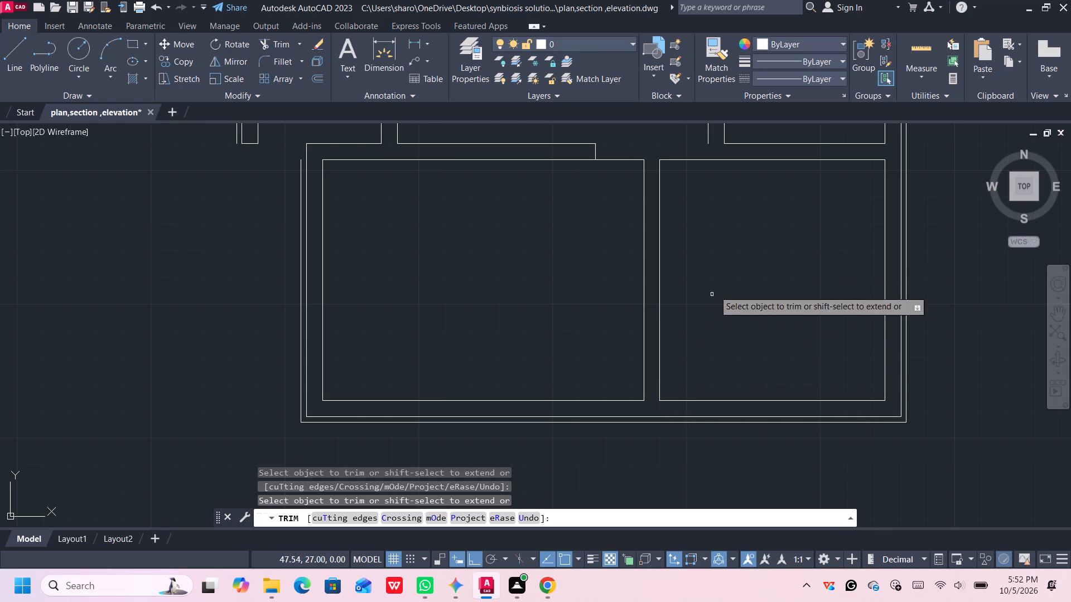
middle_click_drag(723, 233, 775, 337)
scroll(776, 338, "down", 2)
middle_click_drag(776, 331, 781, 353)
scroll(781, 351, "up", 1)
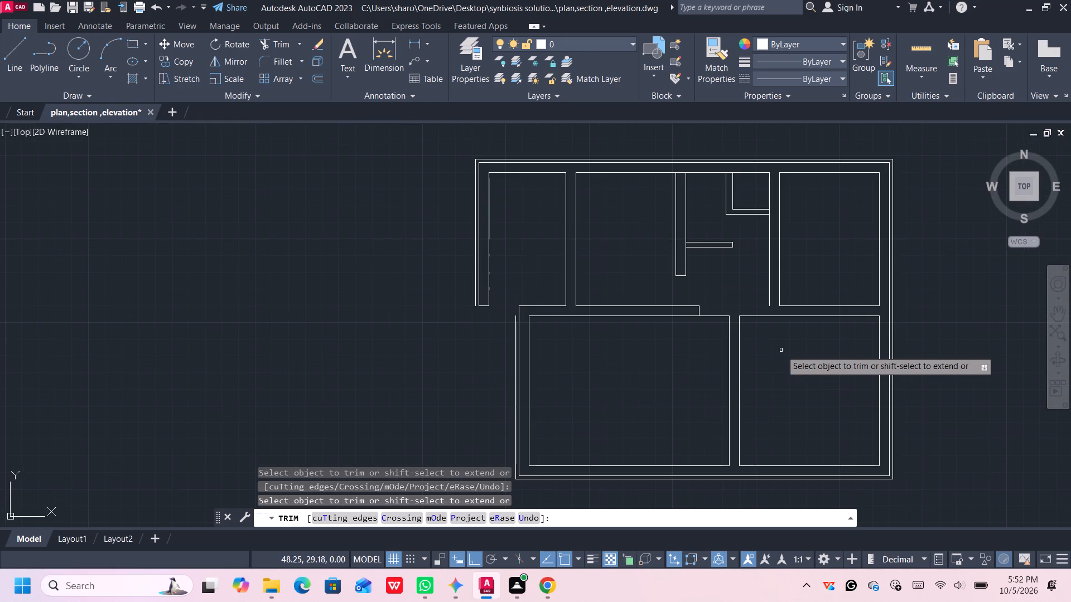
key("space")
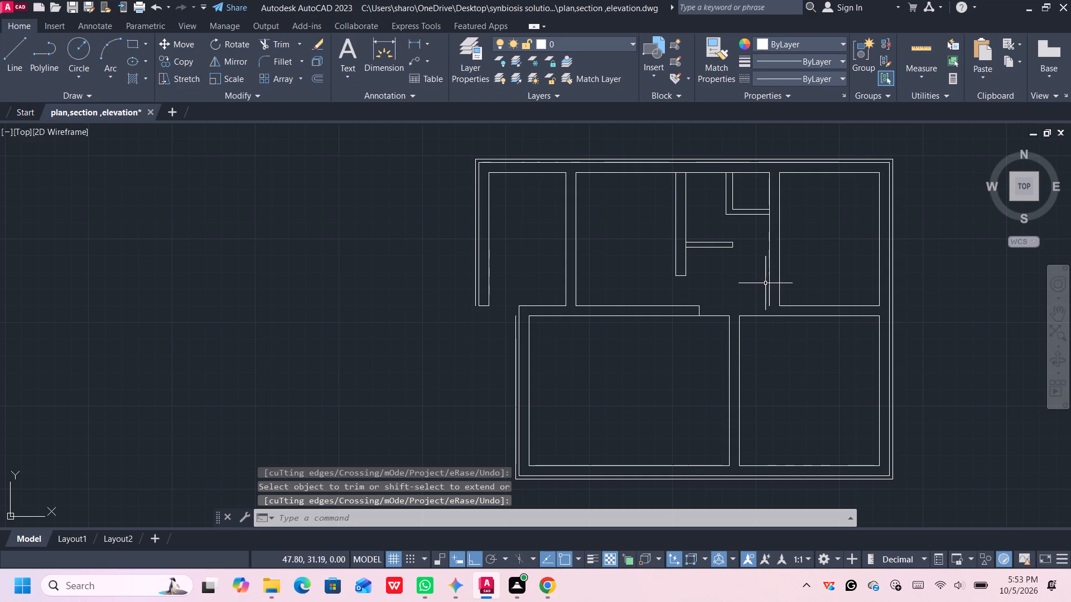
Extend the short line at the partition's lower end across to the rightmost upper room's wall line.
type("ex")
key("Return")
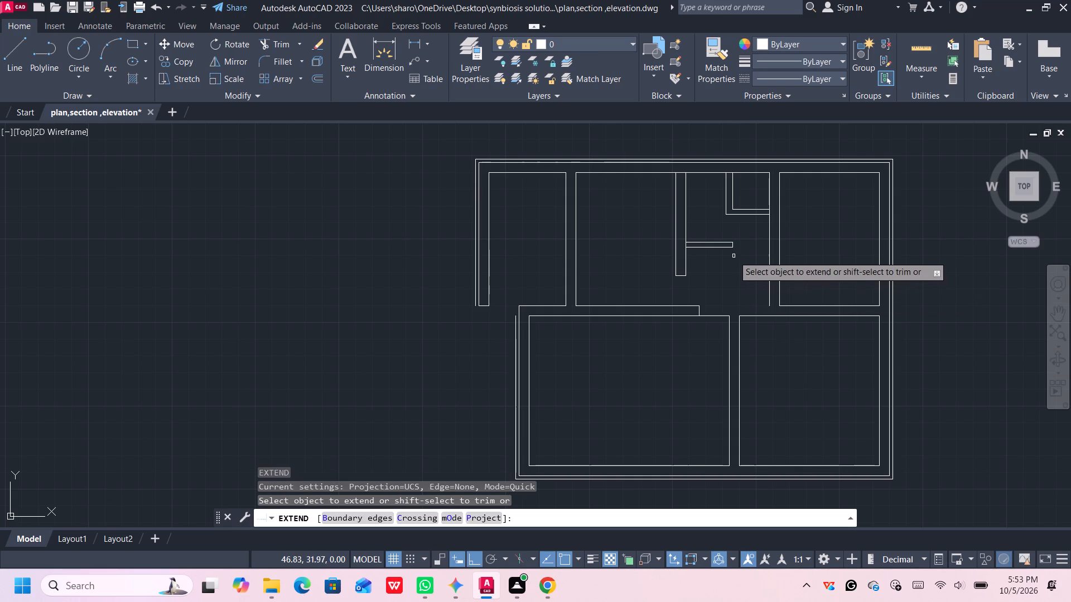
left_click(681, 278)
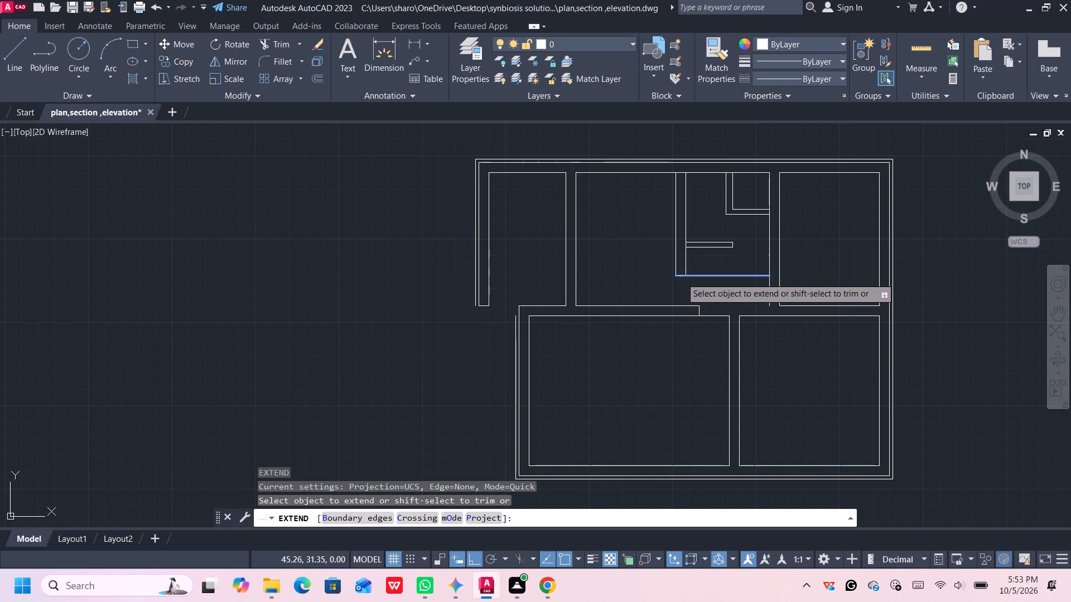
left_click(744, 279)
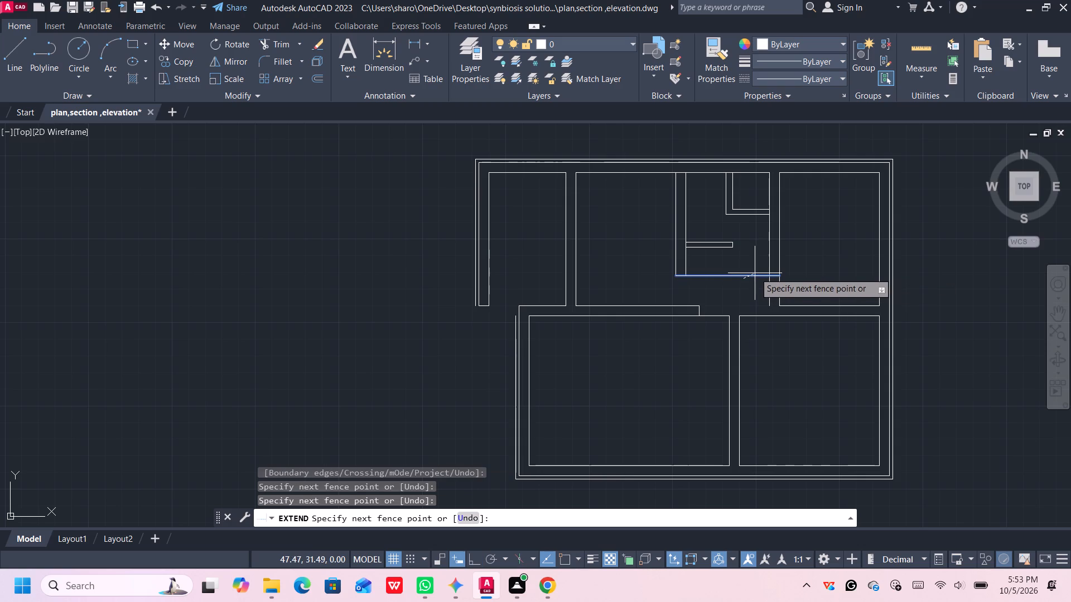
left_click(755, 273)
middle_click_drag(755, 281, 749, 255)
middle_click(749, 255)
middle_click(749, 255)
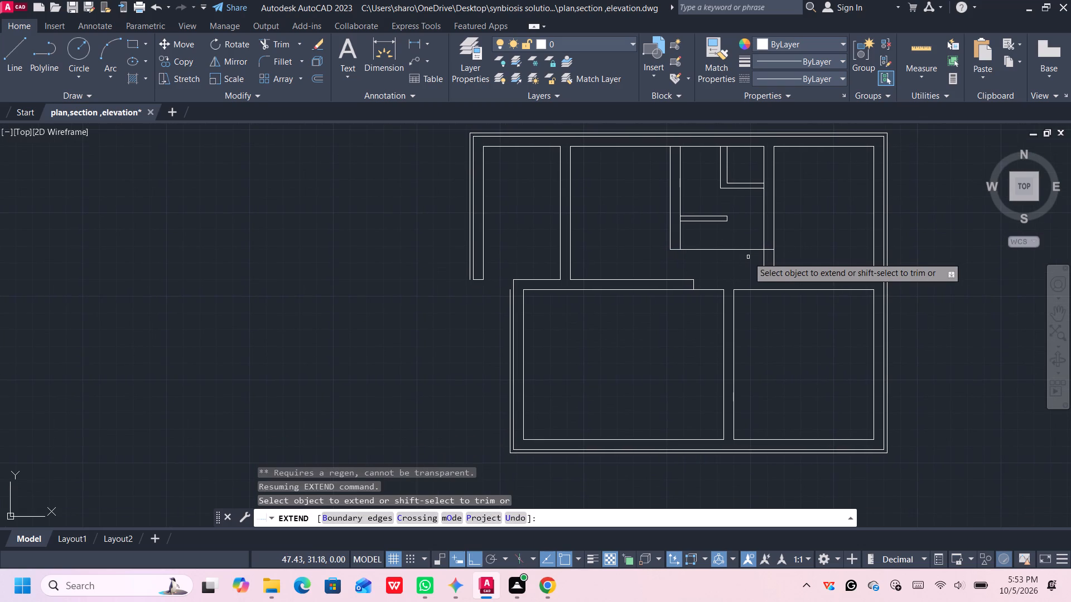
Extend the rightmost upper room's bottom wall line across the opening to meet the second upper room's bottom wall line.
left_click(784, 279)
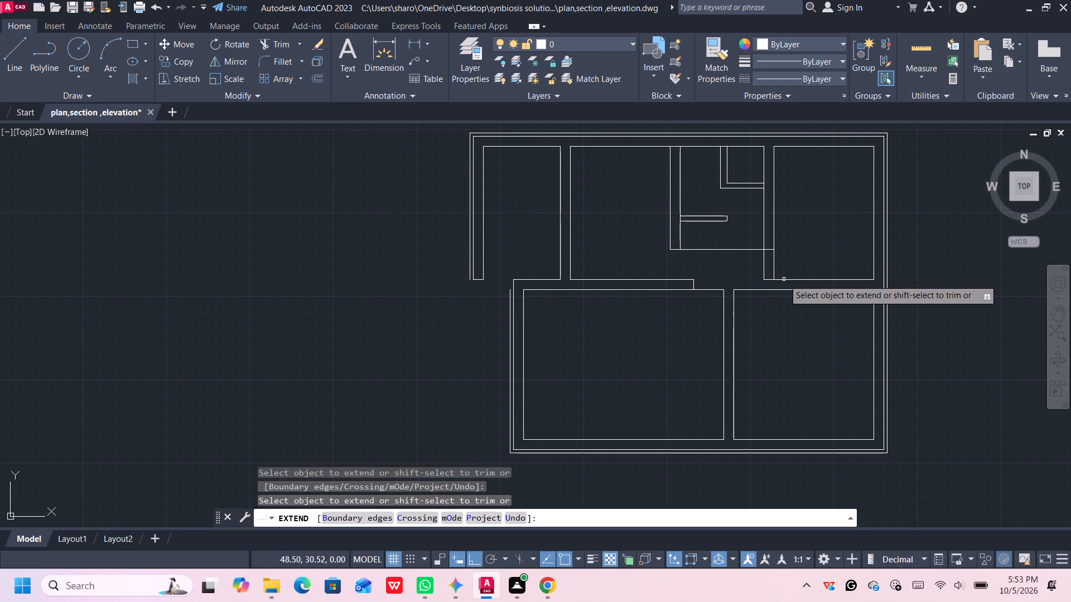
left_click(785, 279)
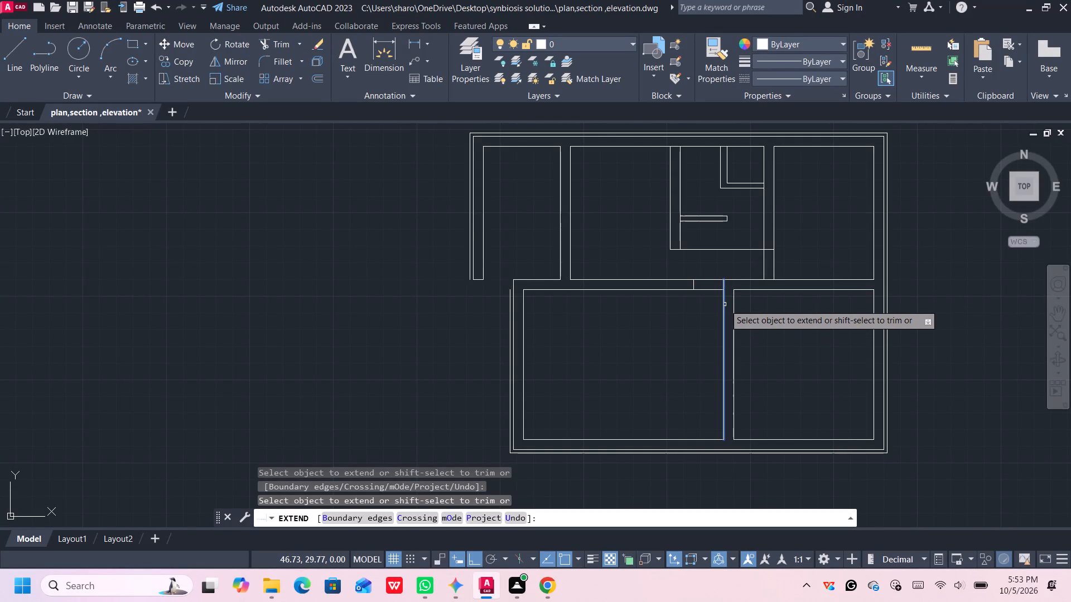
Extend the larger lower room's partition line up to the bottom wall line of the upper rooms.
left_click(723, 304)
middle_click_drag(708, 313, 708, 315)
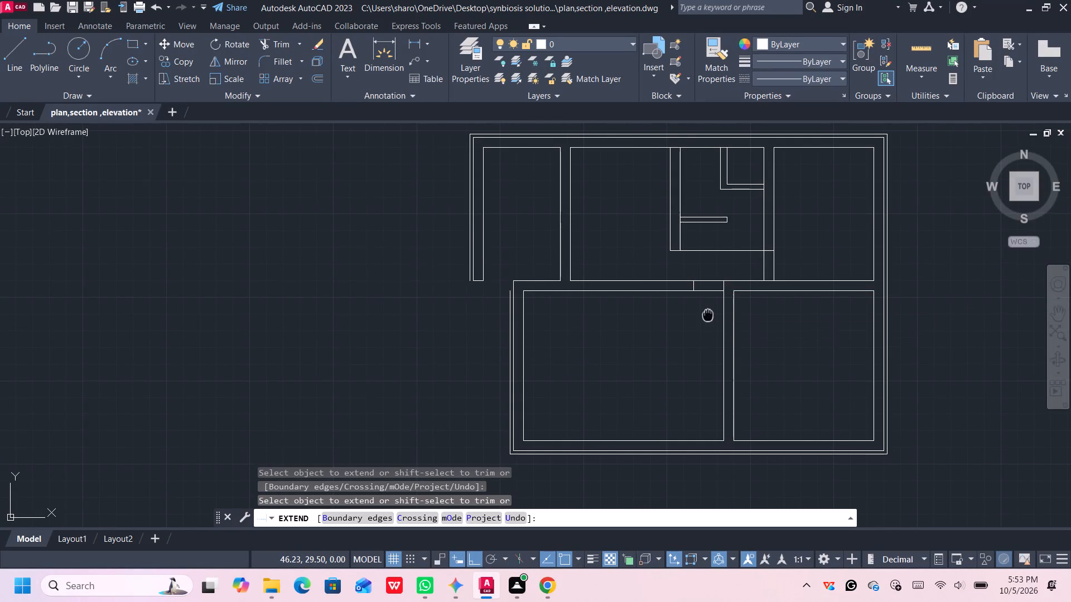
middle_click_drag(708, 315, 714, 324)
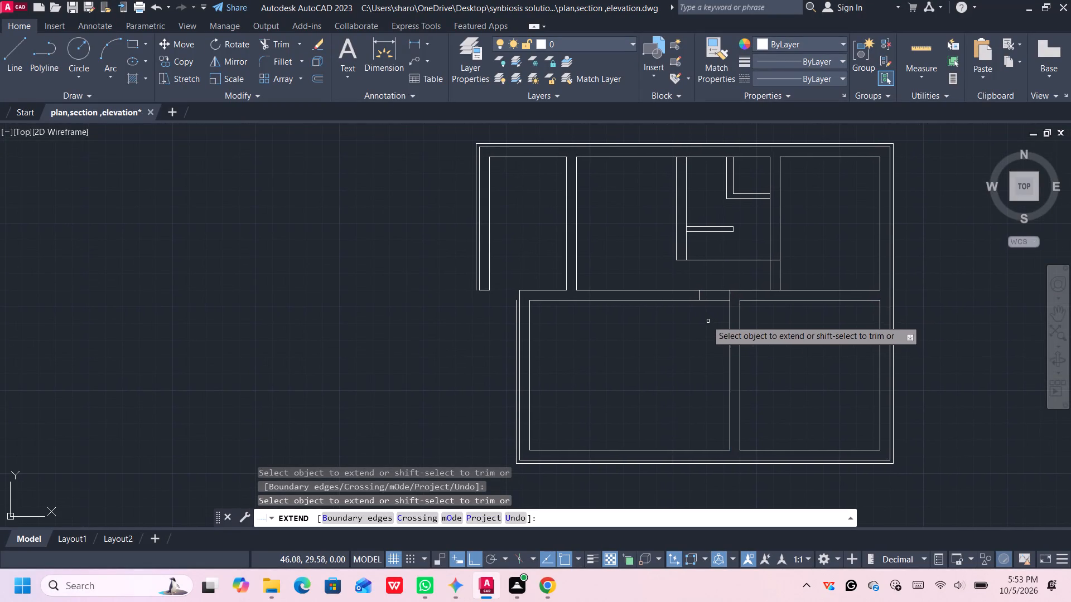
scroll(703, 313, "up", 1)
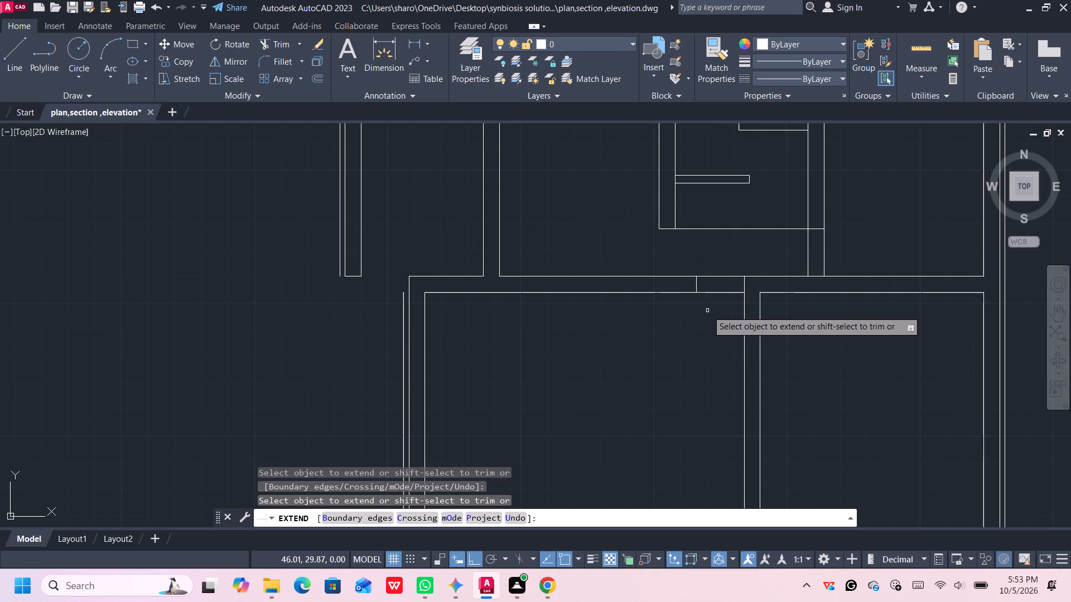
middle_click_drag(707, 310, 689, 305)
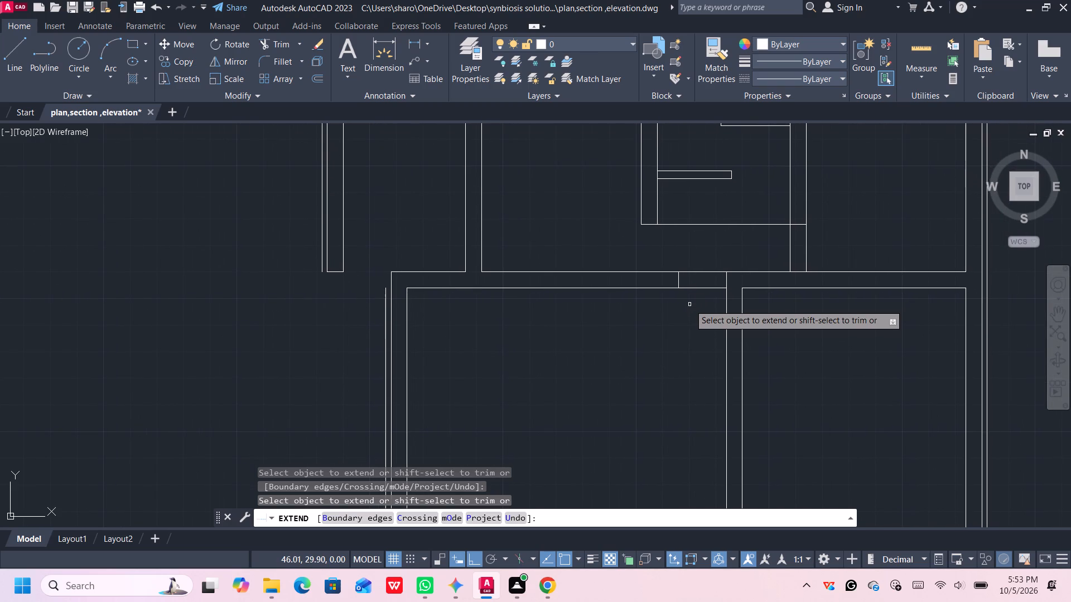
middle_click(691, 304)
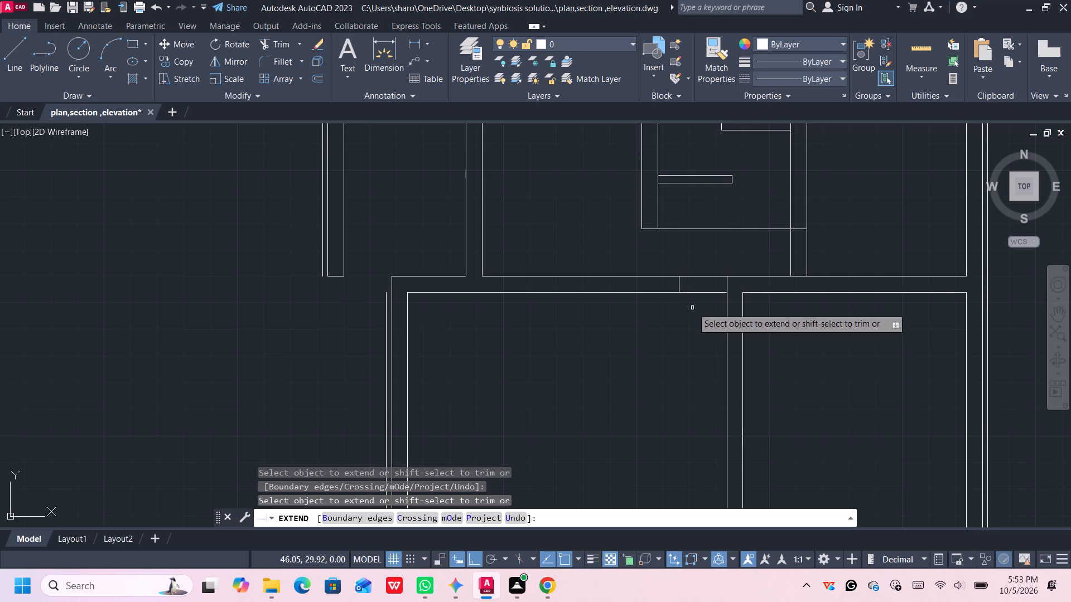
middle_click_drag(691, 308, 668, 303)
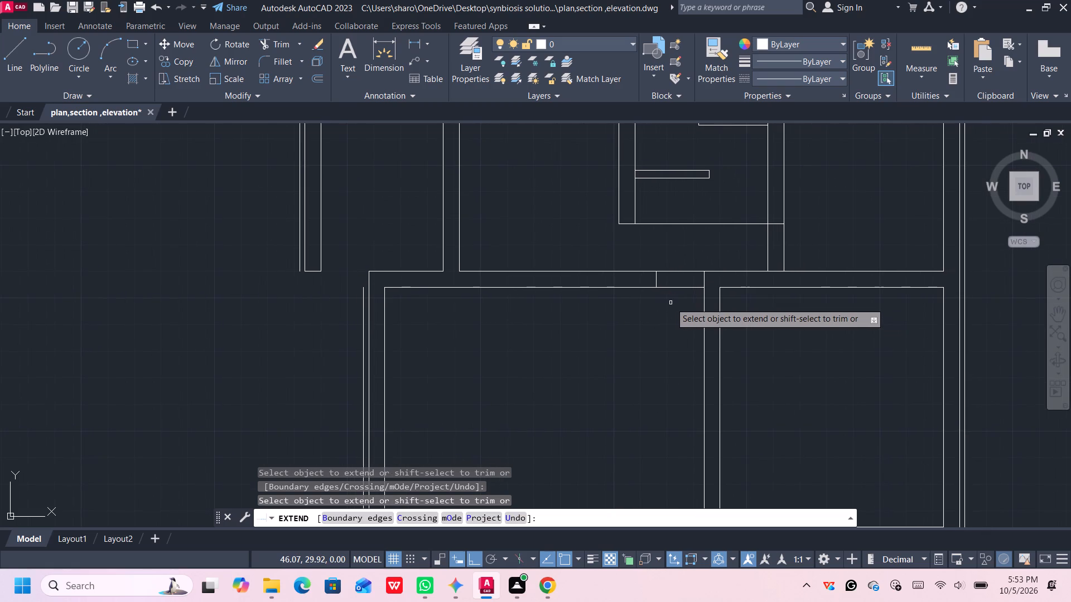
key("space")
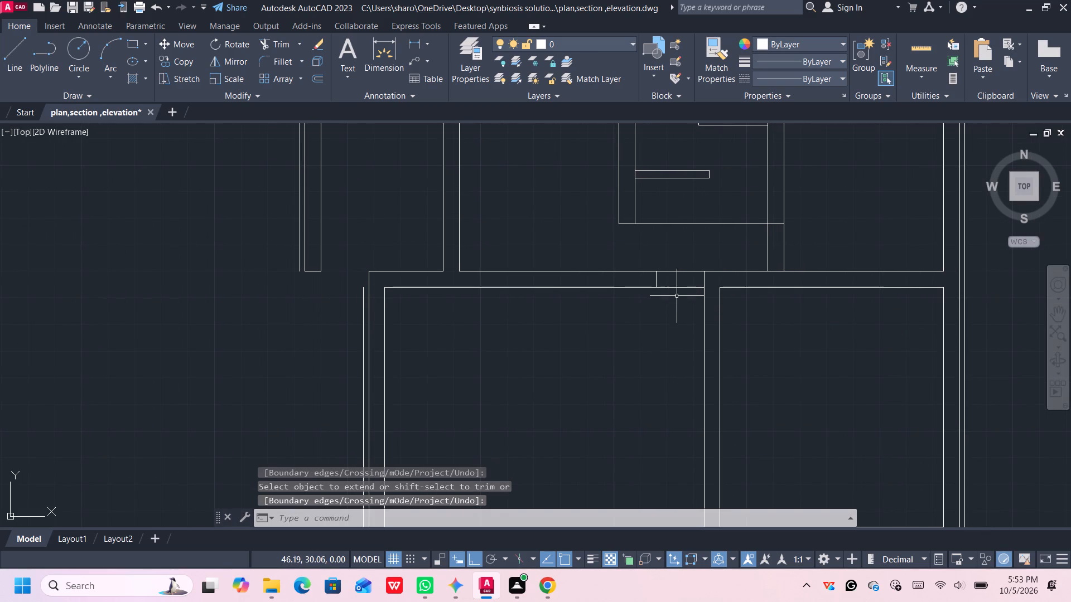
Measure the opening between the short jamb line and the partition separating the two lower rooms.
middle_click_drag(677, 297, 677, 313)
middle_click(677, 313)
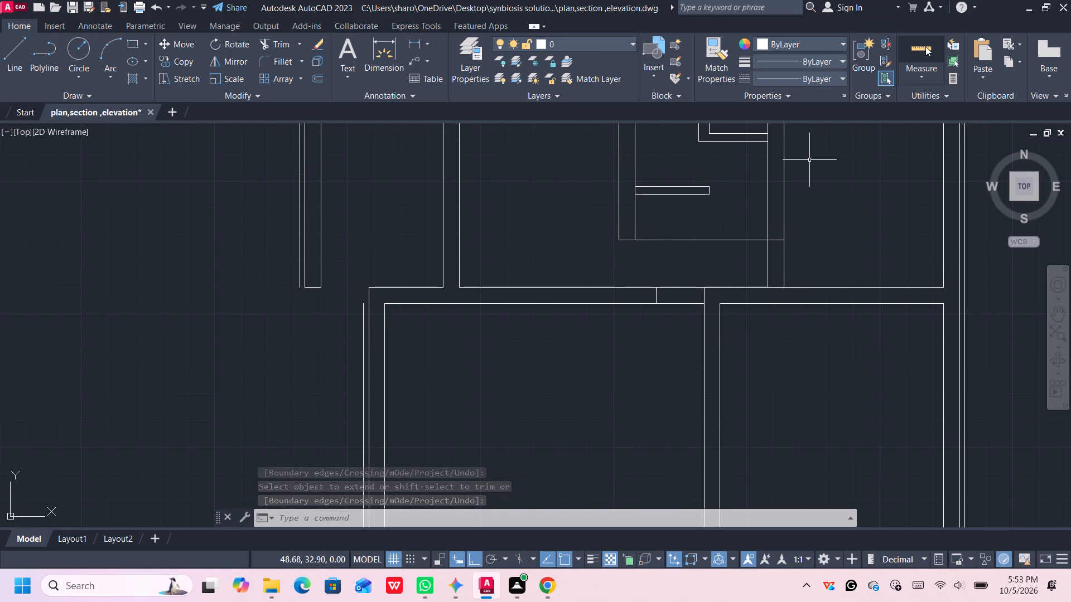
left_click(923, 46)
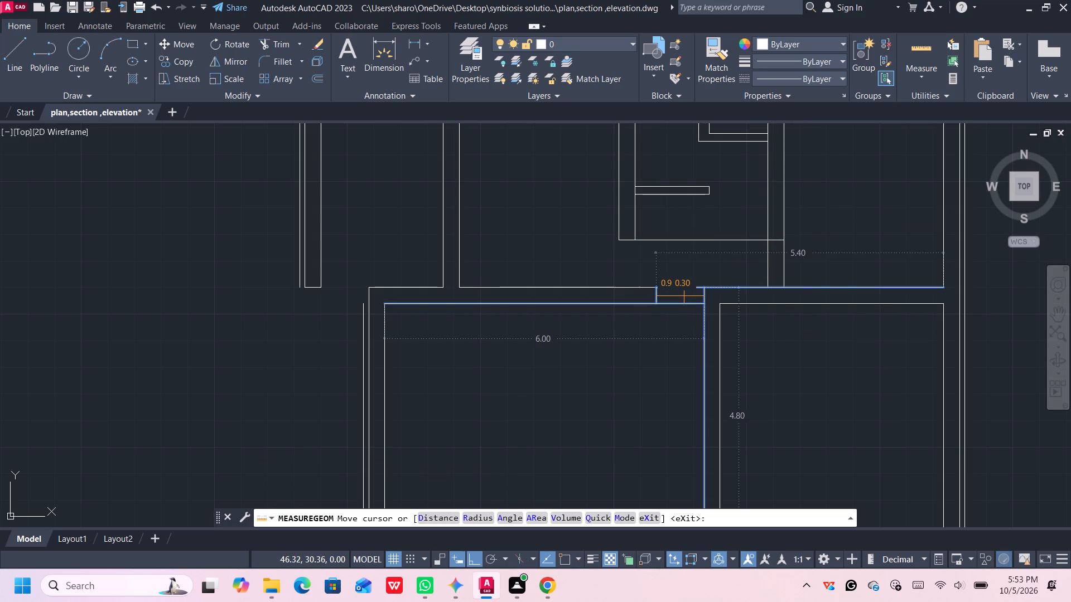
key("space")
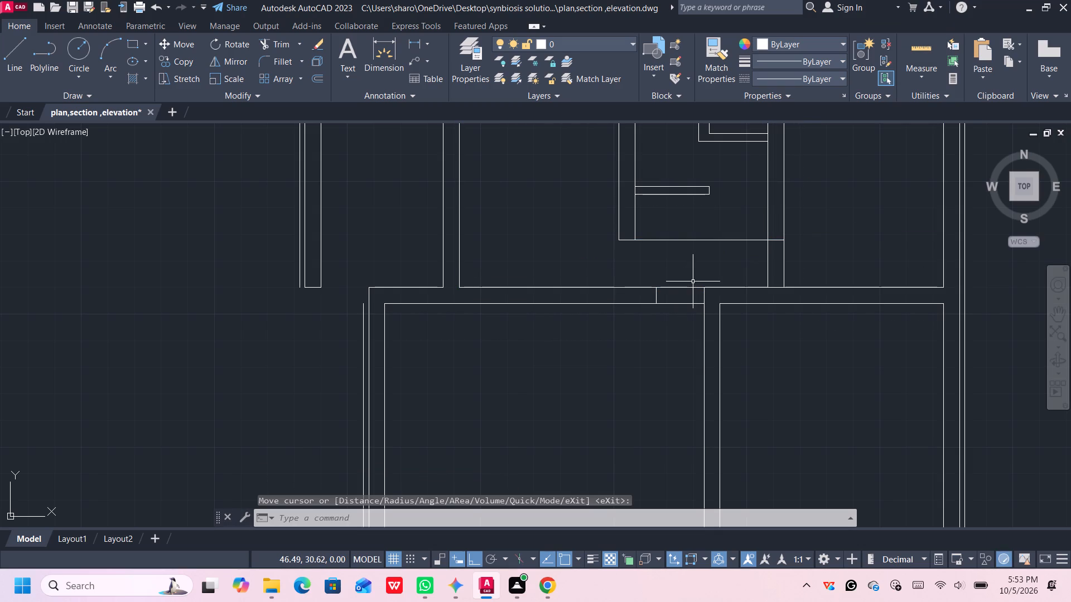
Trim both horizontal wall lines between the short jamb line and the lower rooms' partition to open the doorway.
type("tr")
key("Return")
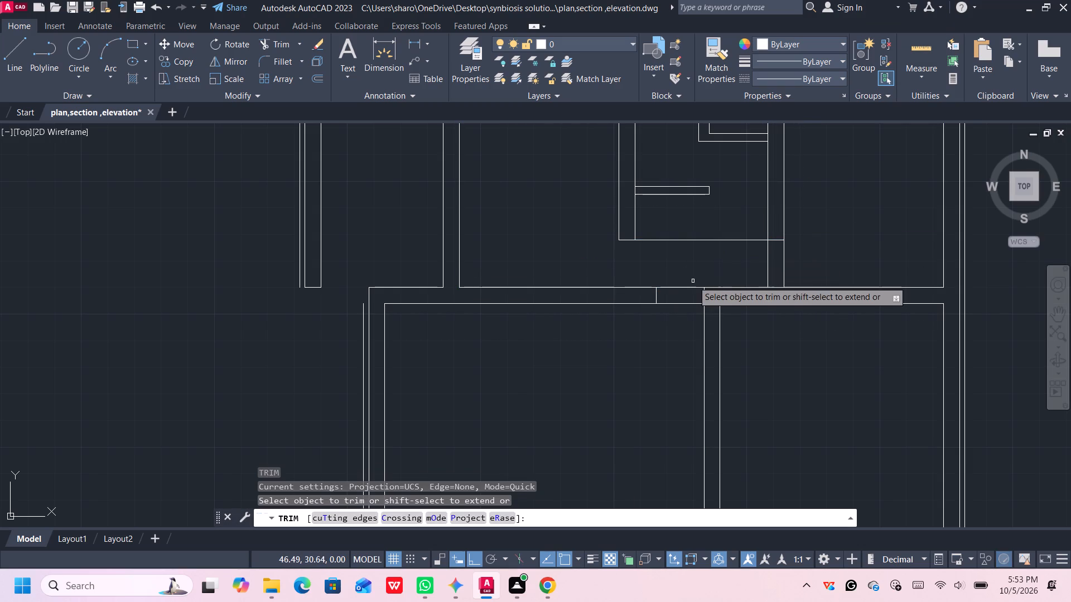
left_click(692, 281)
left_click(683, 313)
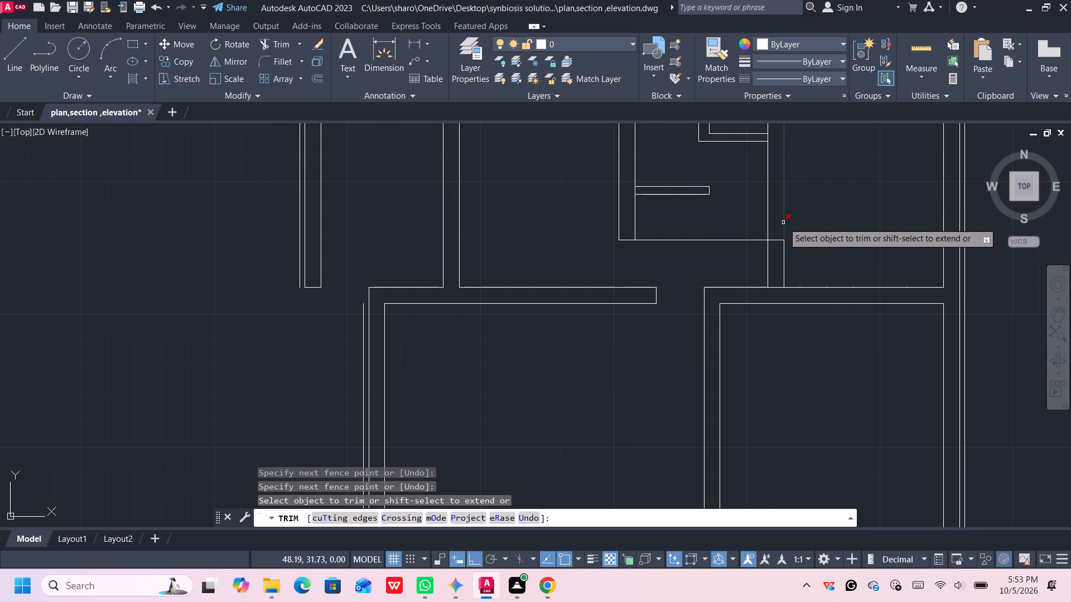
Trim the rightmost upper partition's two lines below the horizontal end line, and the piece of that line between the two upper partitions.
left_click(792, 251)
left_click(764, 261)
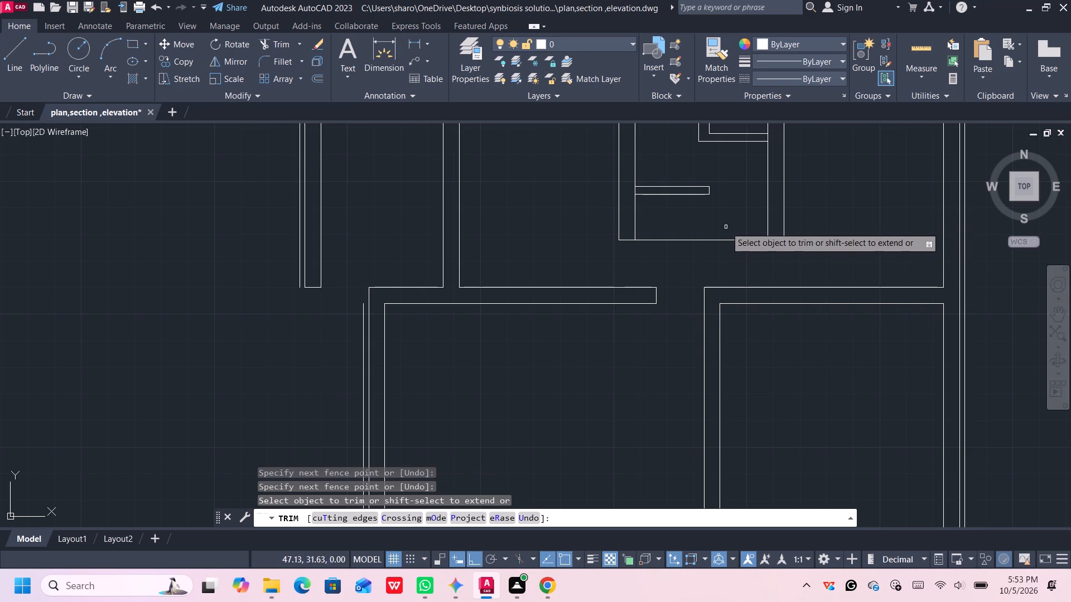
left_click(726, 239)
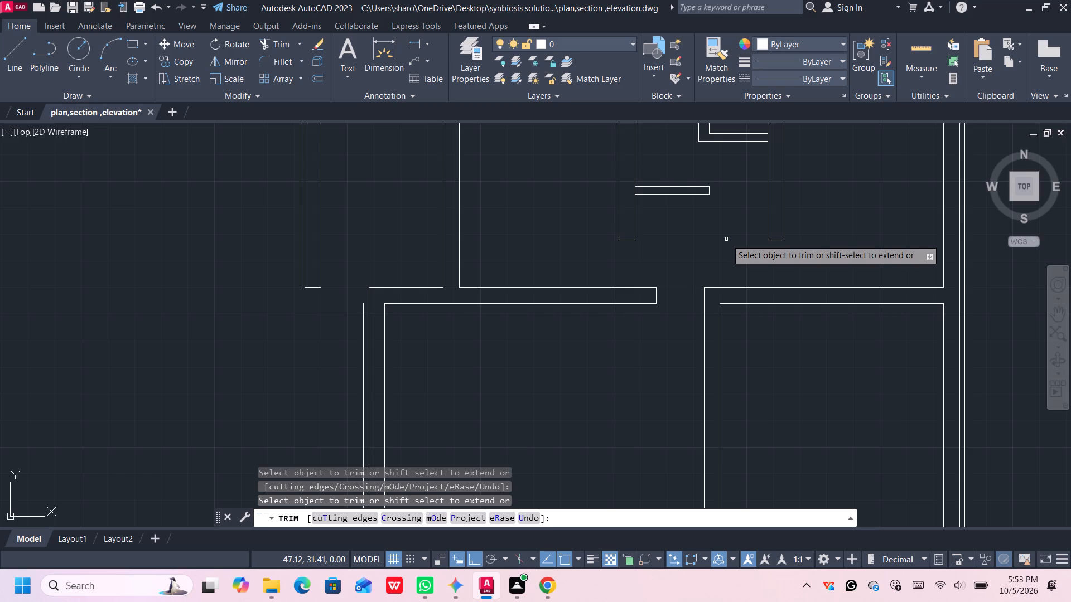
scroll(722, 239, "down", 1)
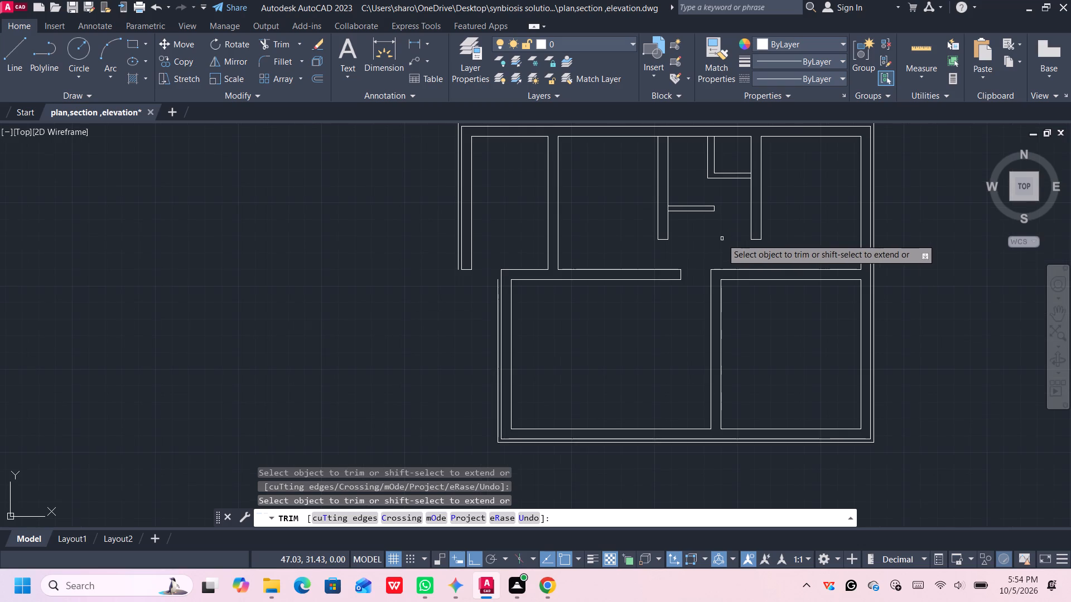
middle_click(722, 239)
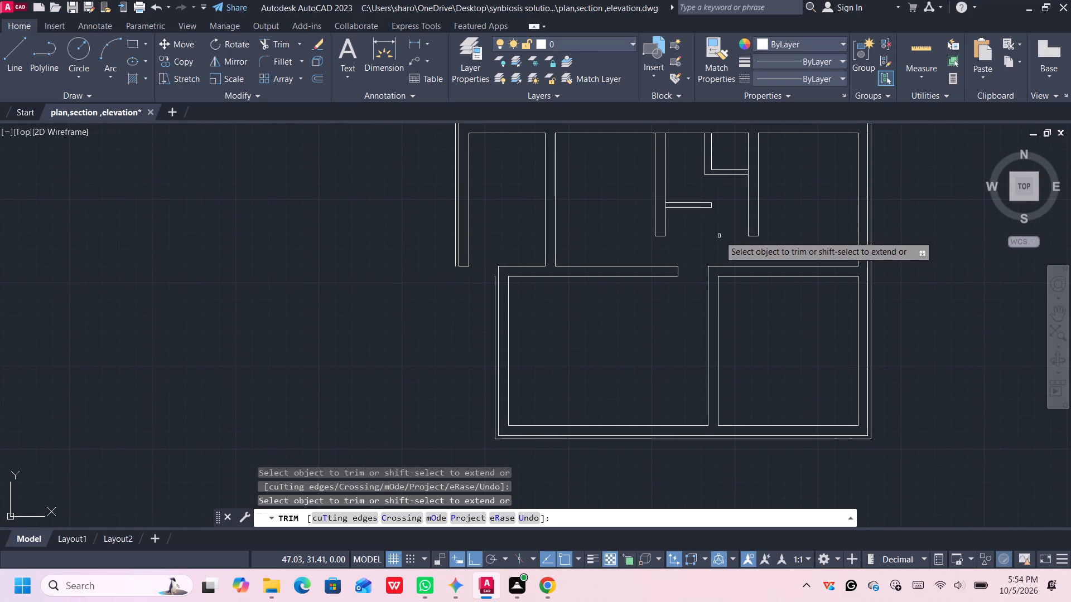
middle_click_drag(590, 342, 607, 336)
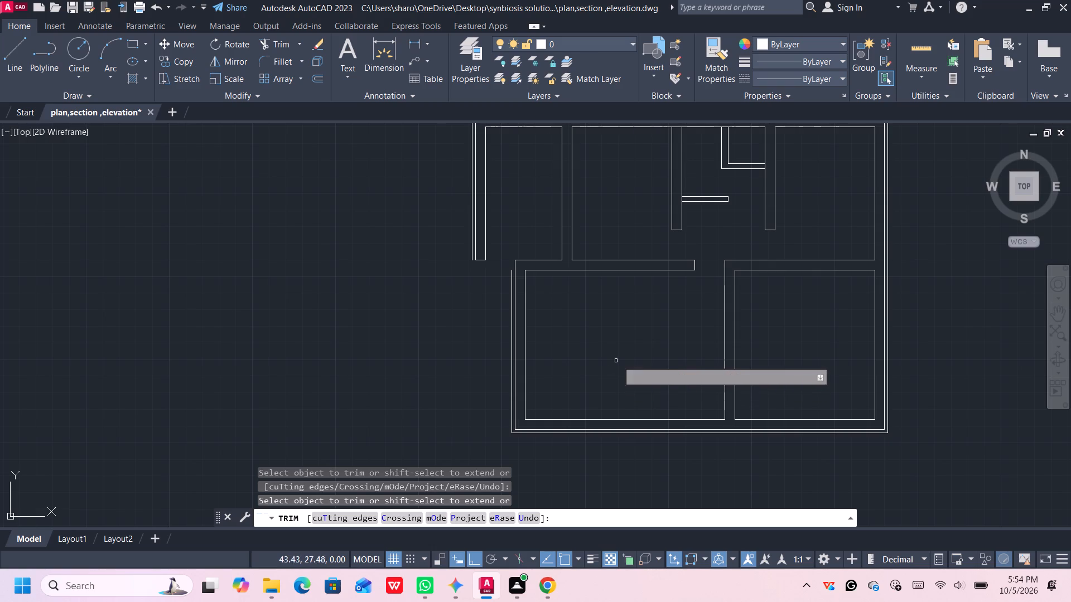
middle_click_drag(628, 317, 653, 384)
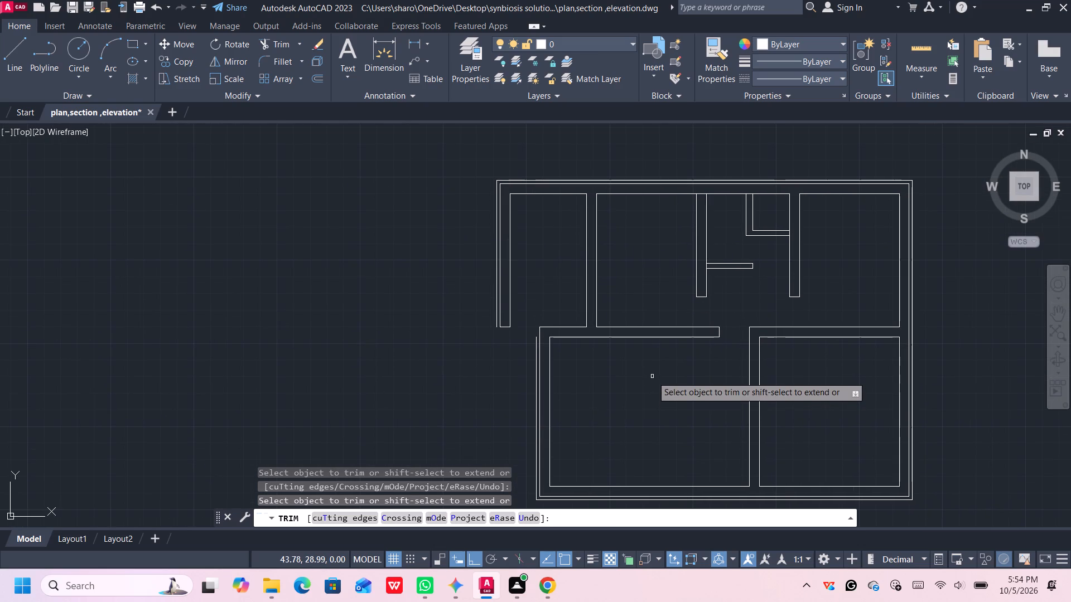
key("space")
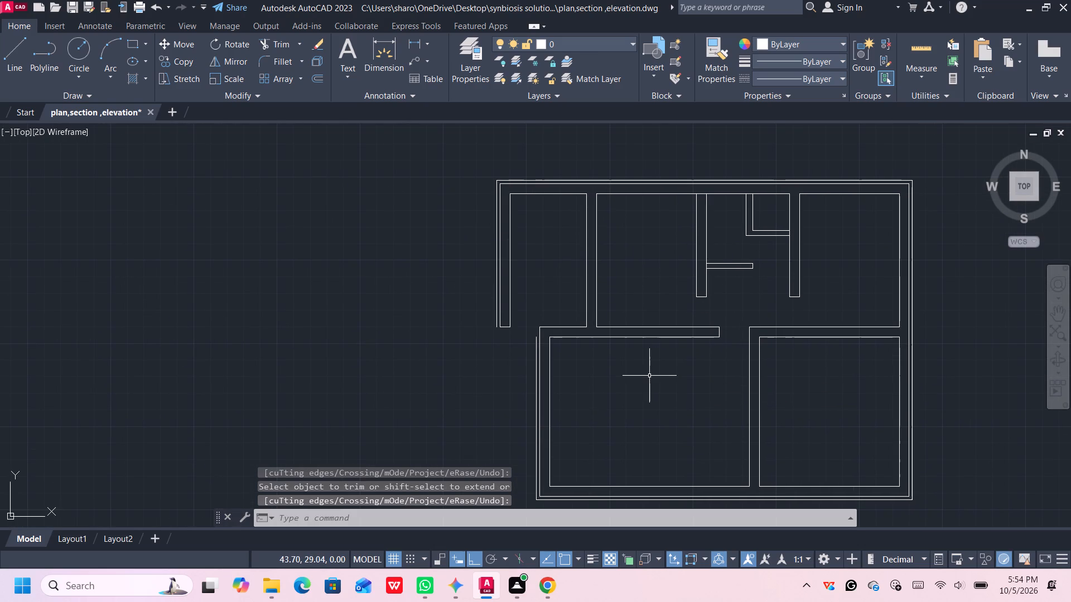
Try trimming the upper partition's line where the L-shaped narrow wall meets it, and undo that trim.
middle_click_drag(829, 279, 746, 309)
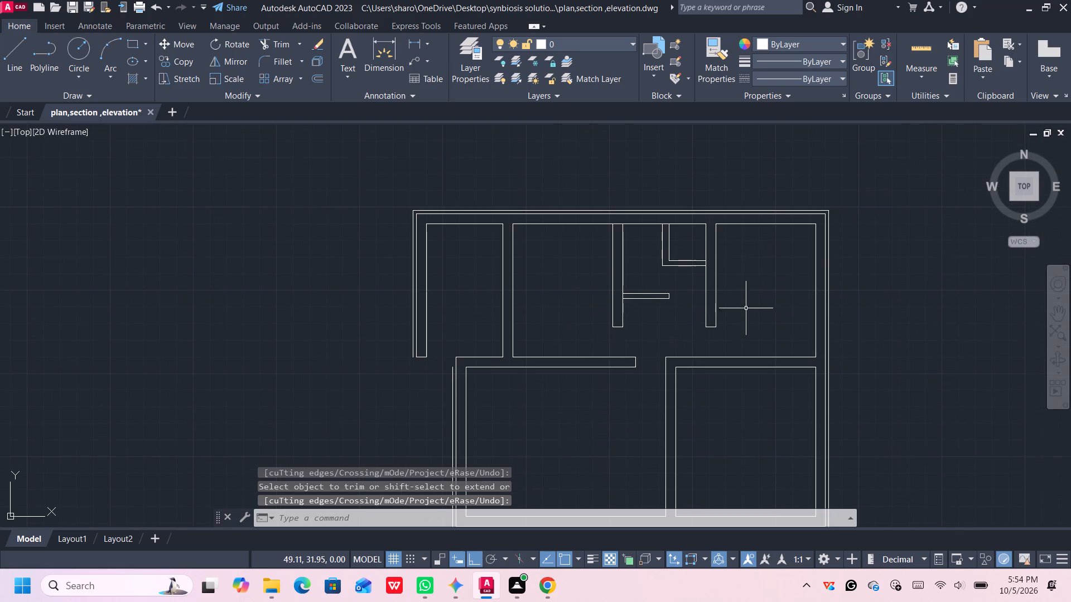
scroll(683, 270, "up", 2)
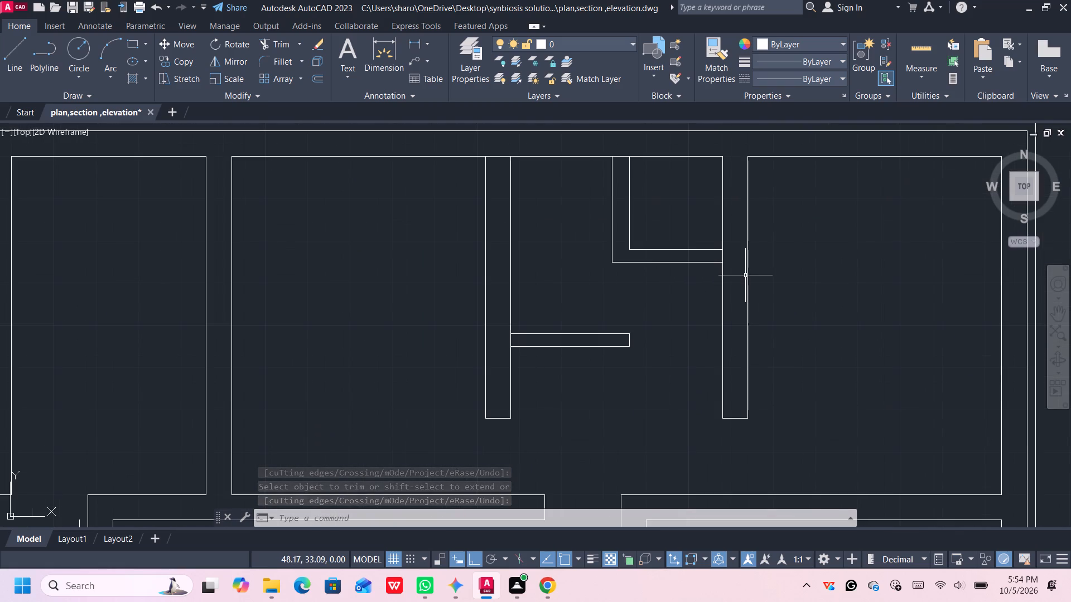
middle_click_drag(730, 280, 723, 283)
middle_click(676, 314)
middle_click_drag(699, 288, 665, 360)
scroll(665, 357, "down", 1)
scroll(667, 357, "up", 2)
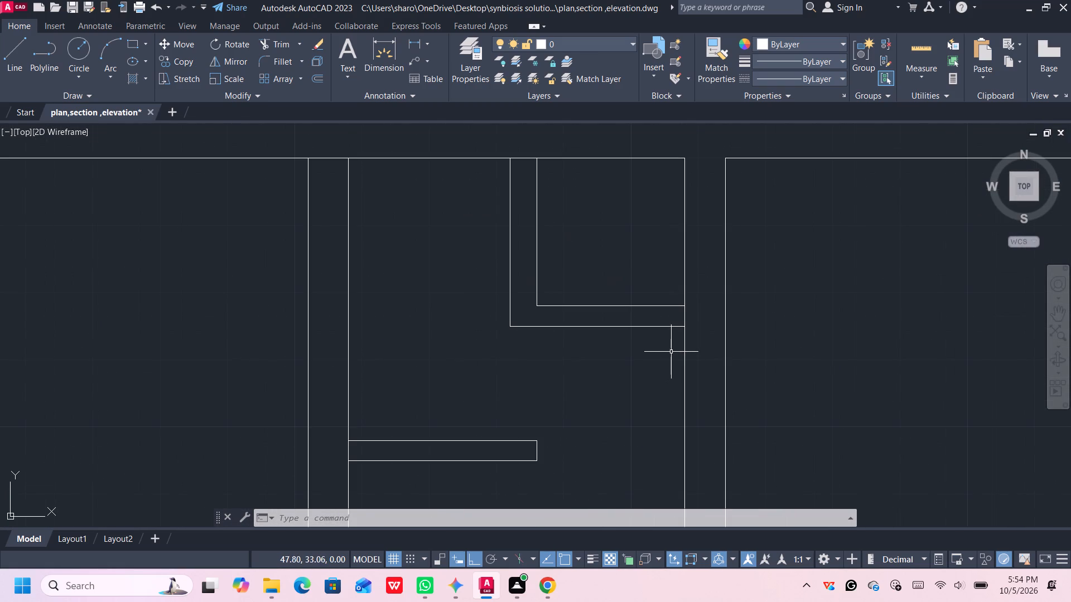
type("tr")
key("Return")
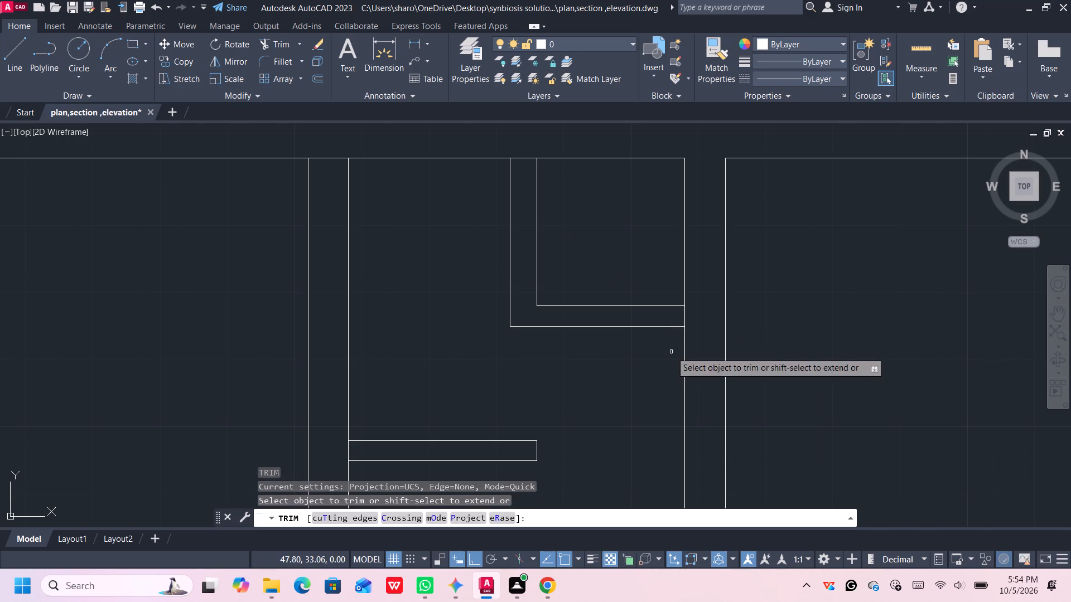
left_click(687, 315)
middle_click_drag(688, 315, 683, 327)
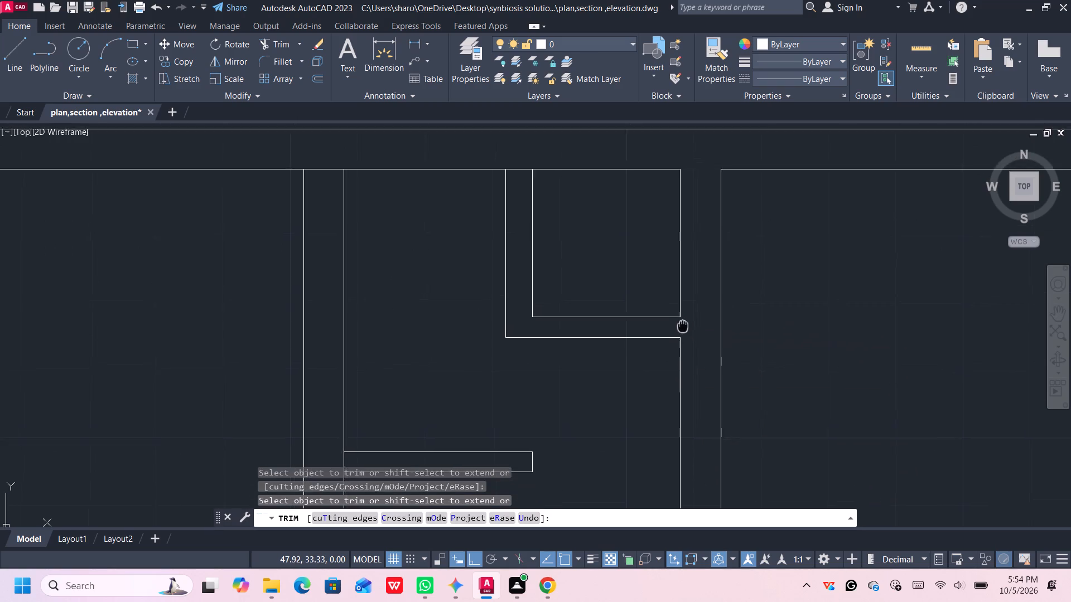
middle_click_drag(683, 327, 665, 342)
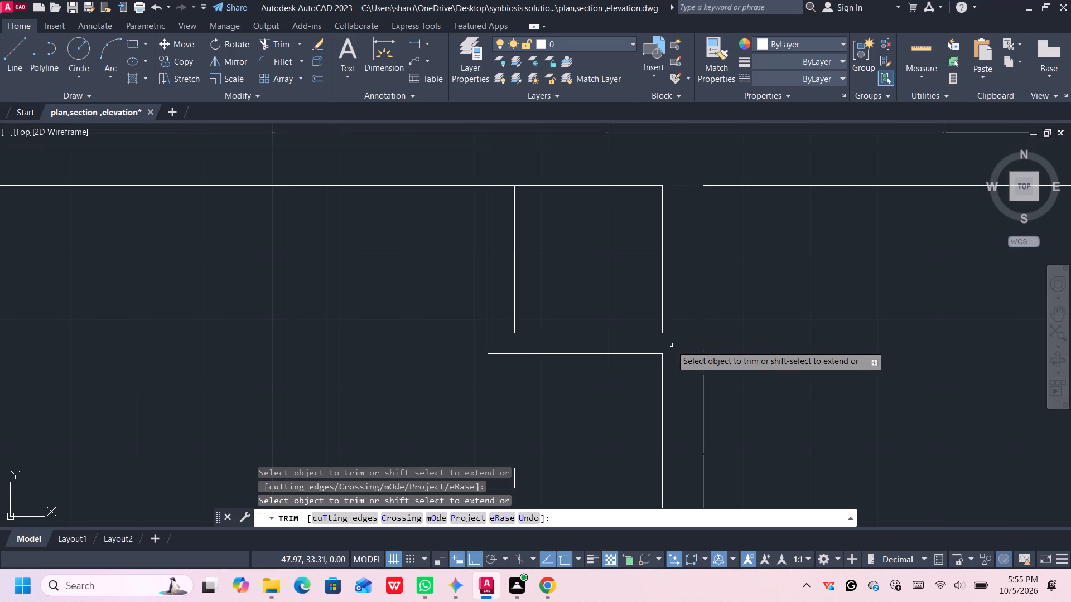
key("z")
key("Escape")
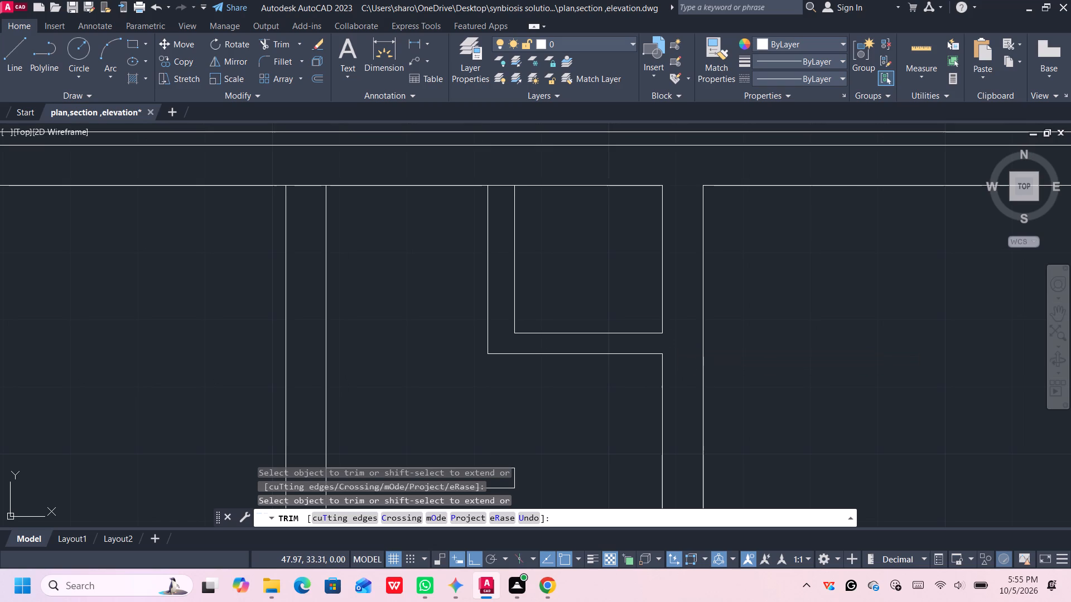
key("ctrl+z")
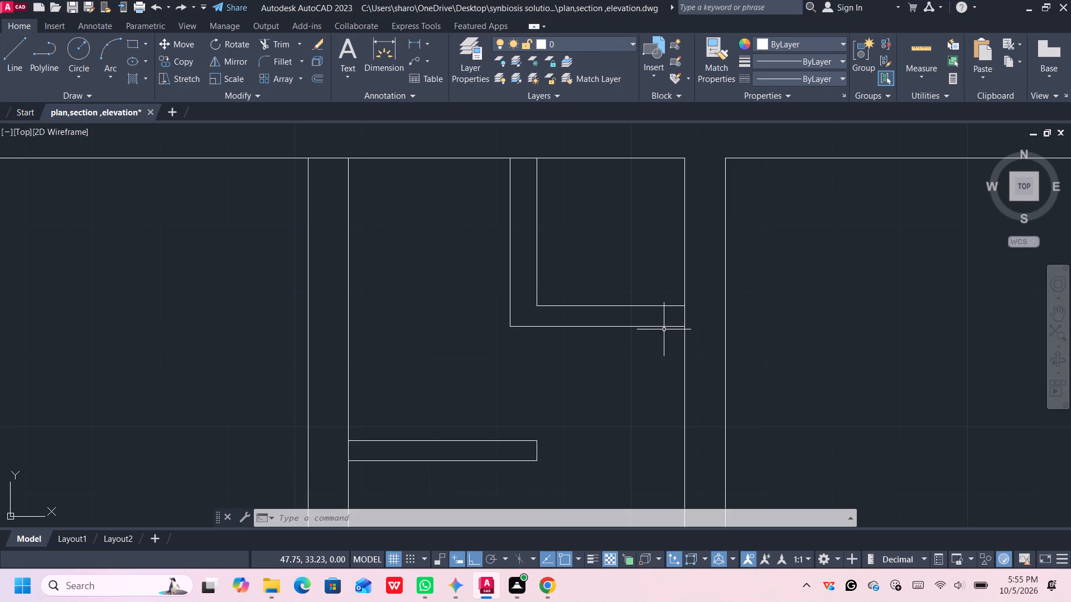
Measure the space around the L-shaped narrow wall between the two upper partitions.
middle_click_drag(548, 299, 527, 305)
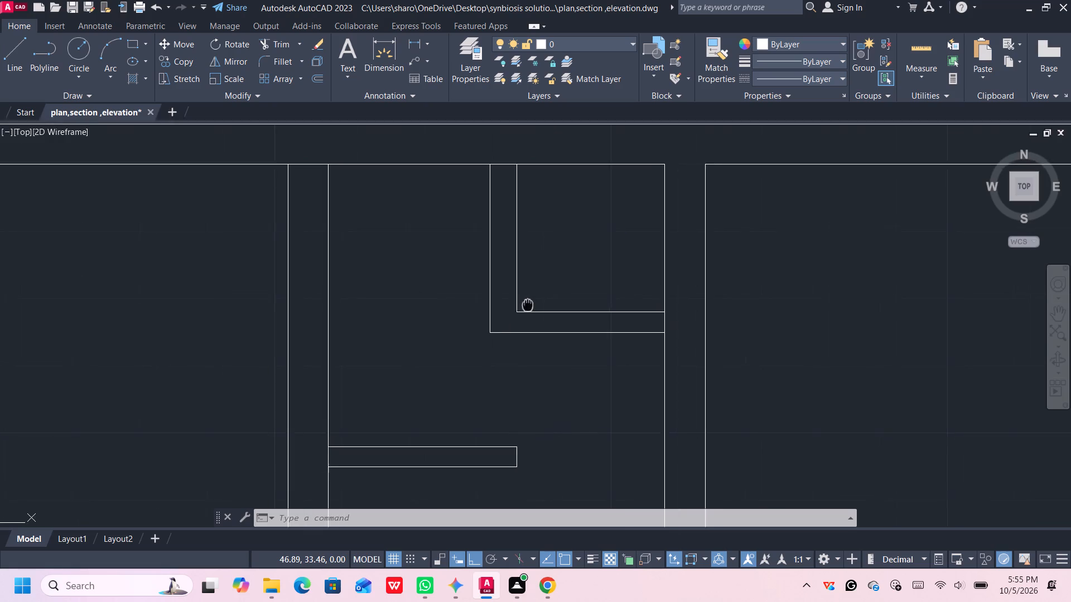
middle_click_drag(527, 305, 498, 324)
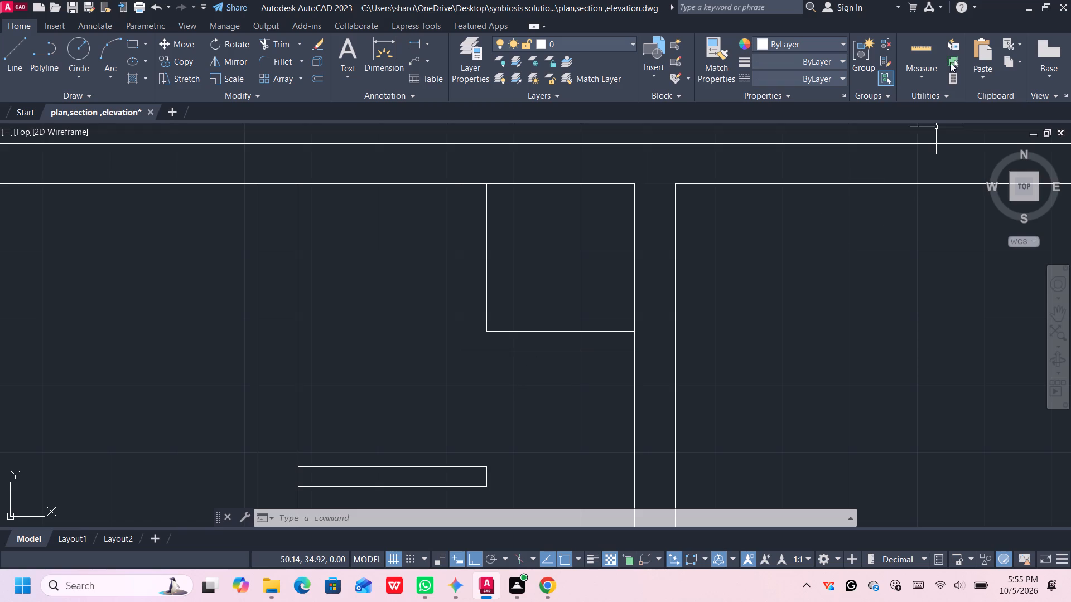
left_click(927, 51)
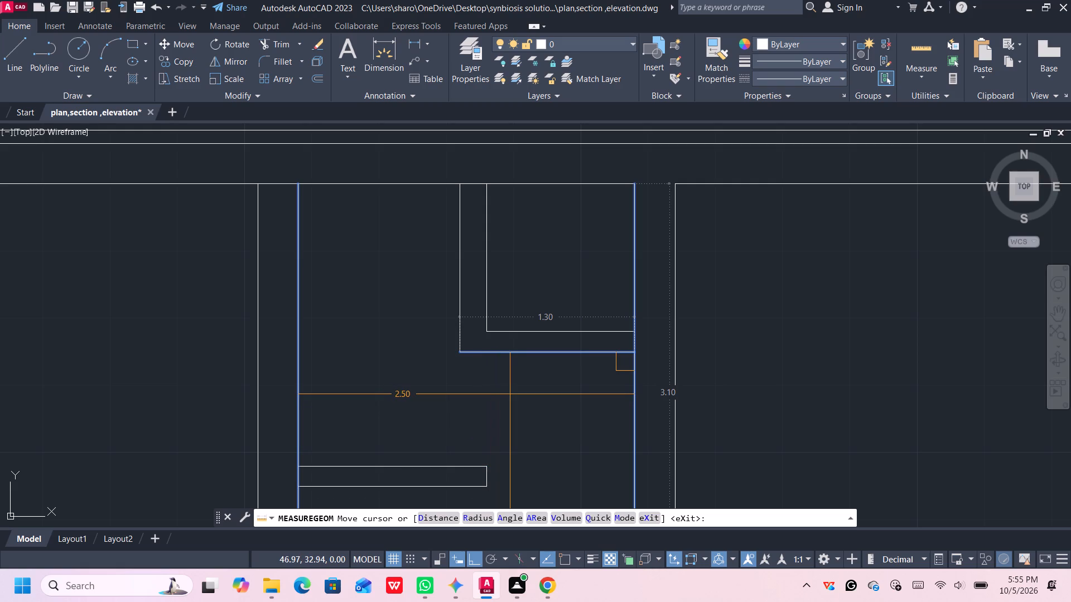
middle_click_drag(570, 372, 563, 369)
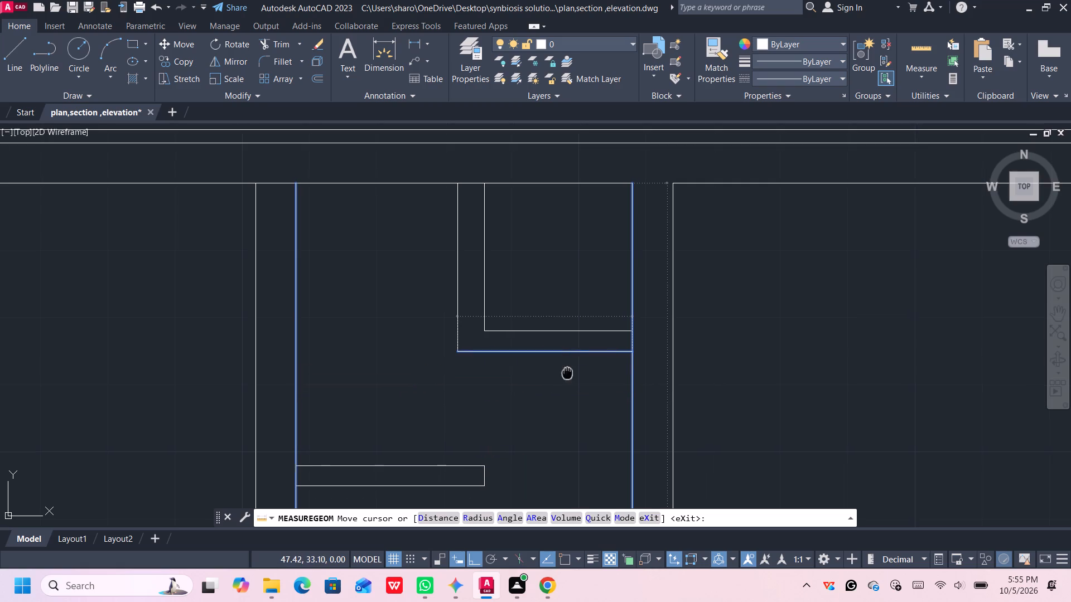
middle_click_drag(563, 369, 553, 365)
key("space")
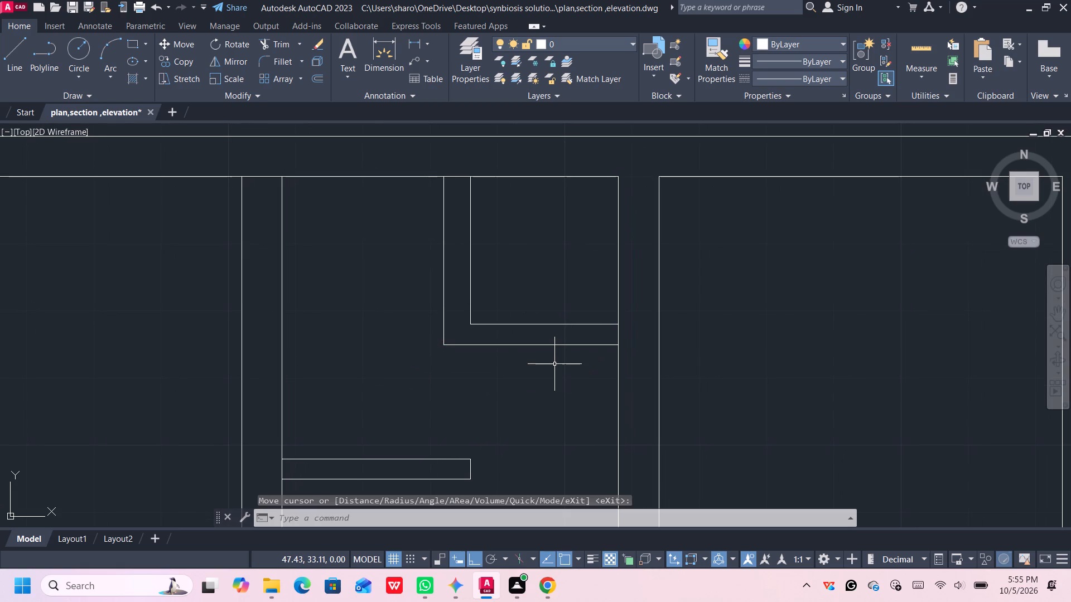
Draw a short vertical jamb line across the L-shaped narrow wall's horizontal leg, starting from its inner corner.
middle_click_drag(599, 332, 605, 362)
scroll(605, 362, "up", 1)
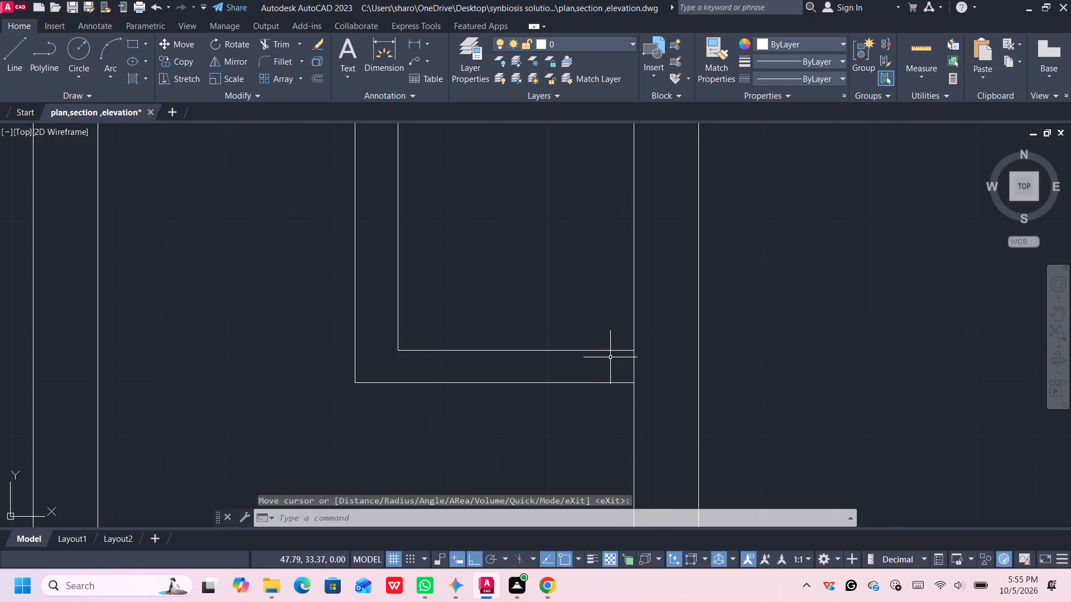
key("l")
key("Return")
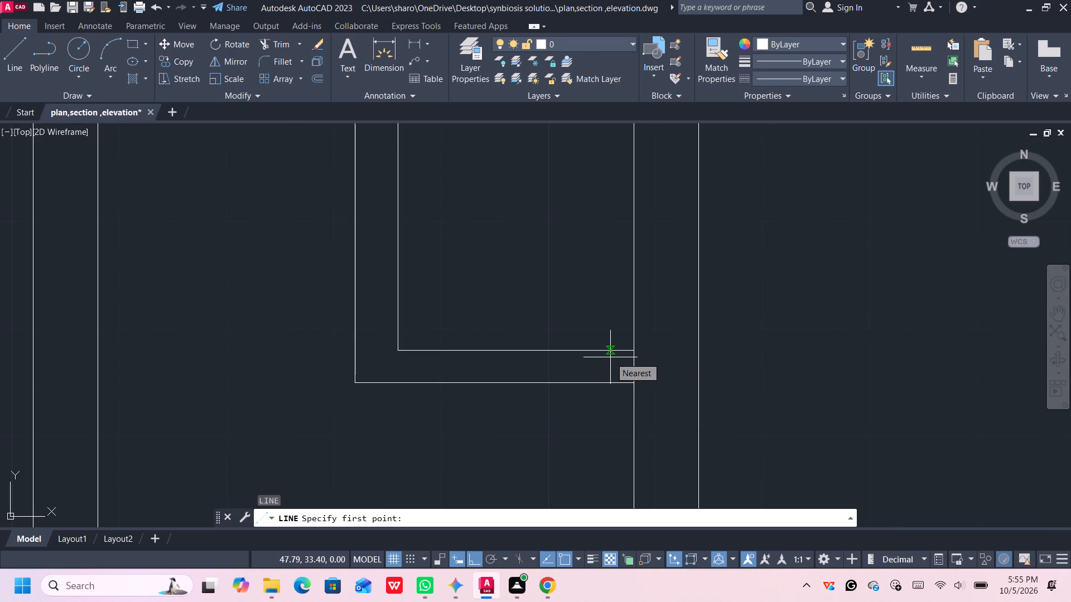
left_click(395, 351)
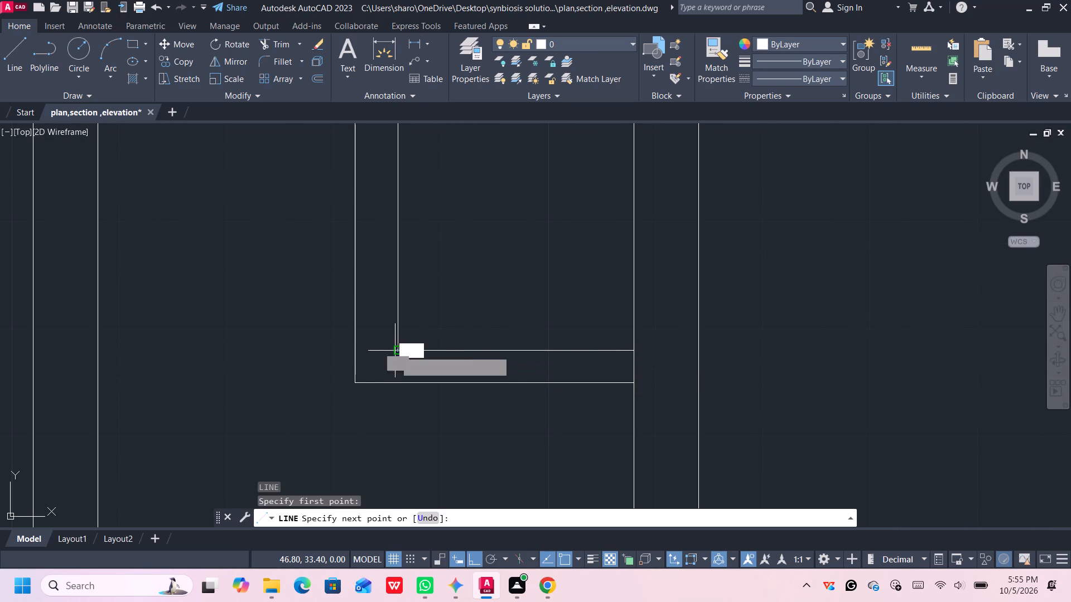
left_click(399, 382)
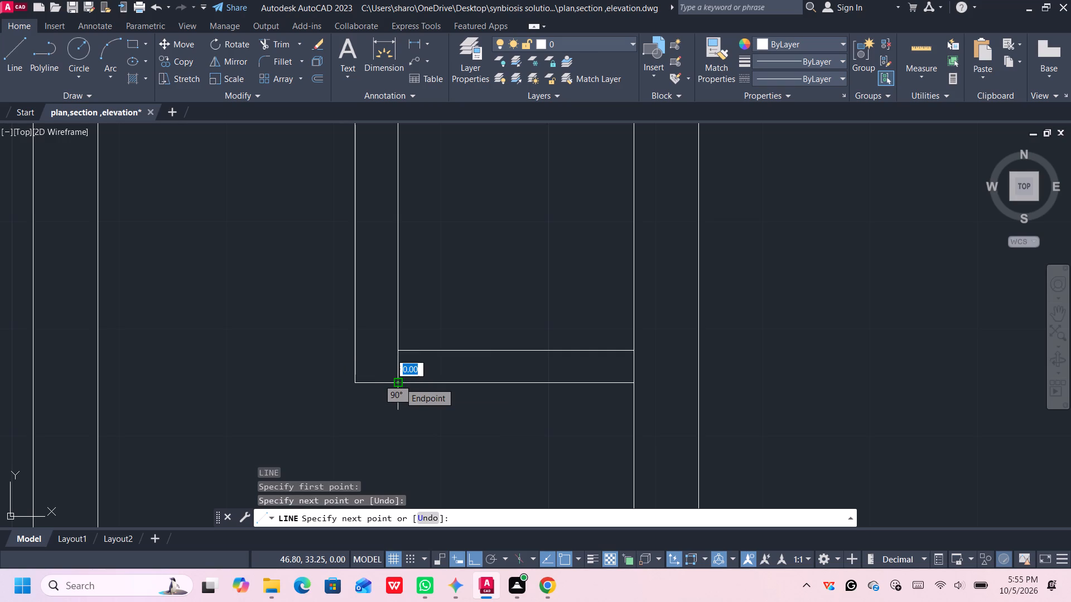
key("space")
Move the jamb line to the adjoining partition's face, and from there 0.8 m back along the horizontal leg.
left_click(397, 373)
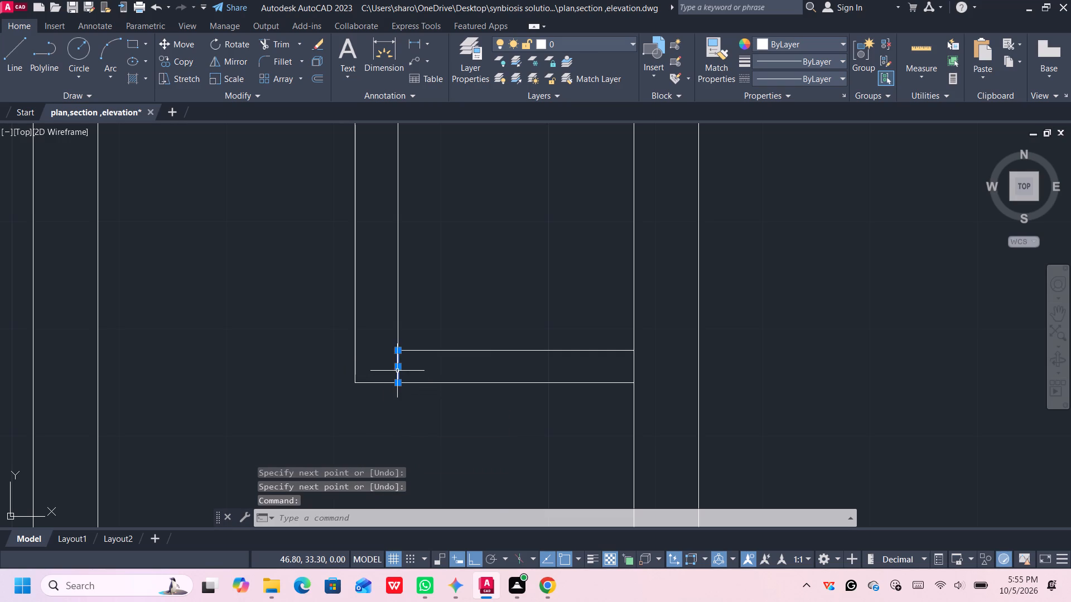
left_click(398, 367)
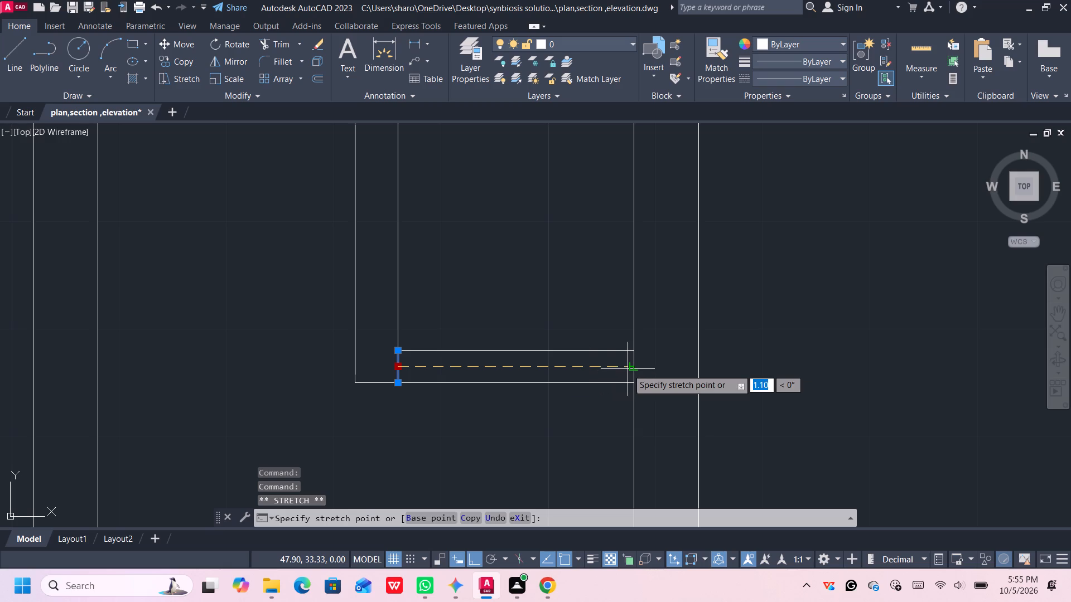
left_click(633, 369)
left_click(631, 370)
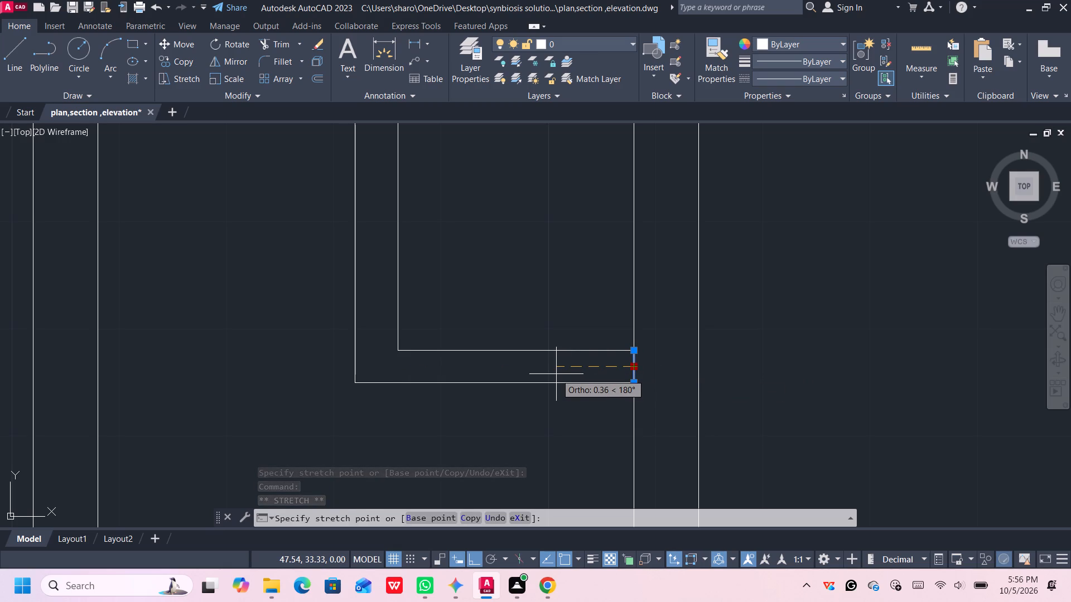
type("0.8")
key("Return")
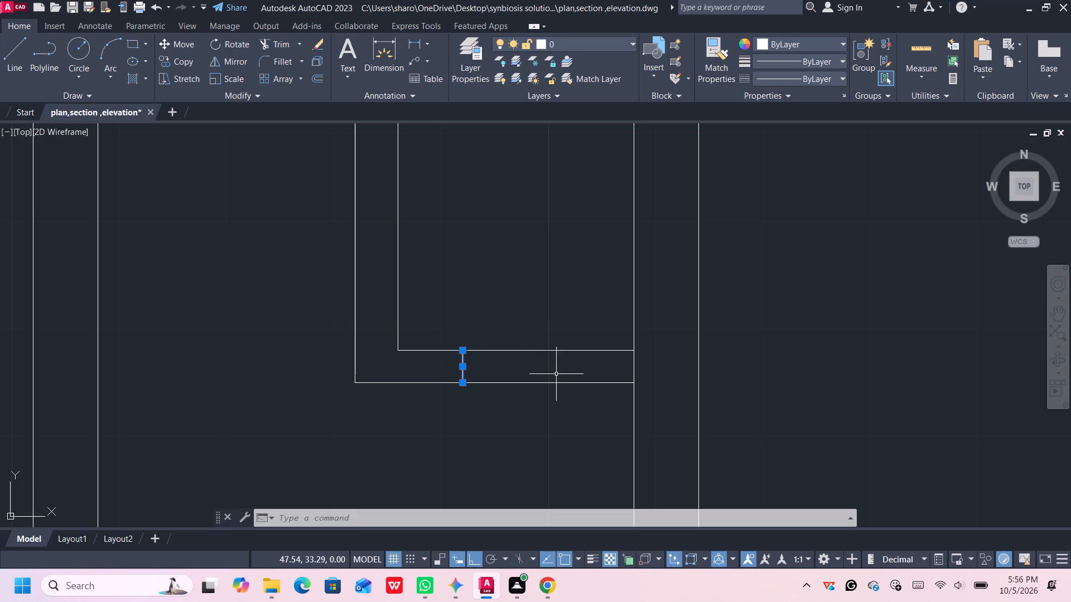
Measure the plan's upper-right room and the outer wall beside it.
middle_click_drag(557, 356, 566, 358)
scroll(569, 356, "down", 2)
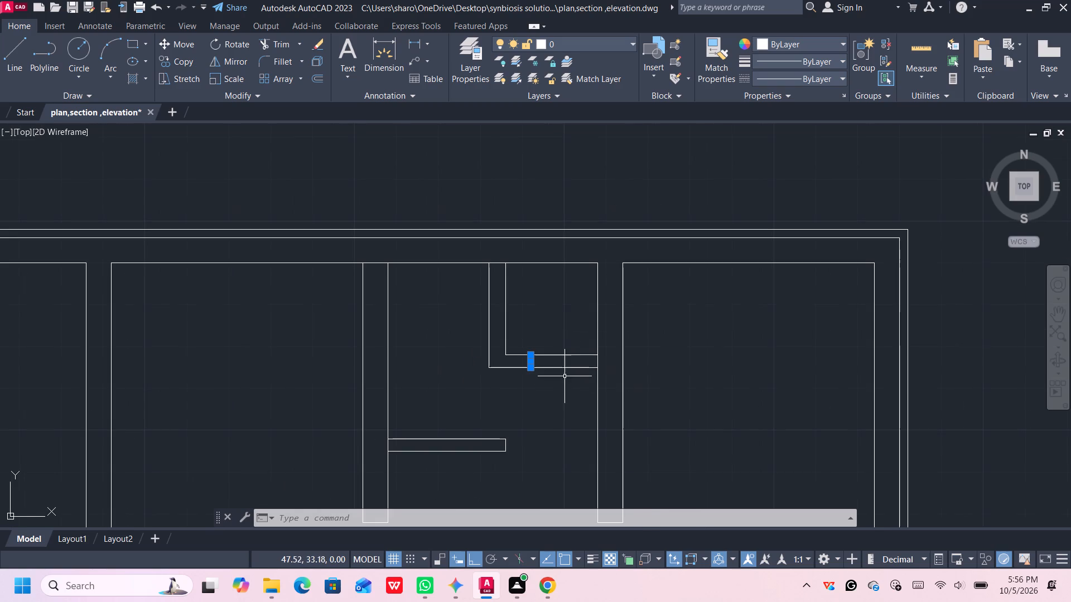
middle_click_drag(563, 384, 558, 361)
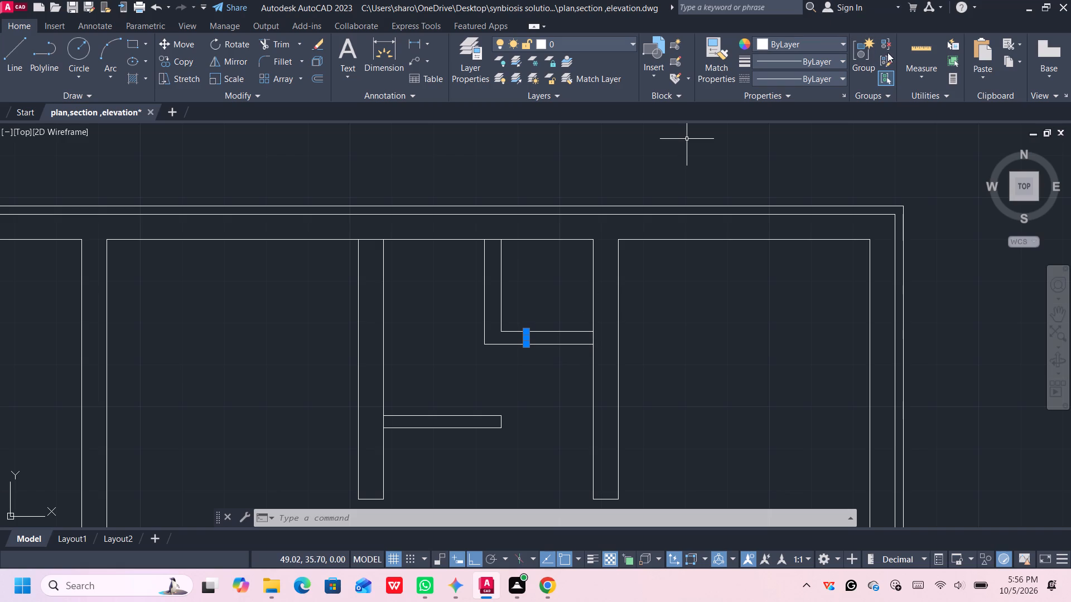
left_click(911, 46)
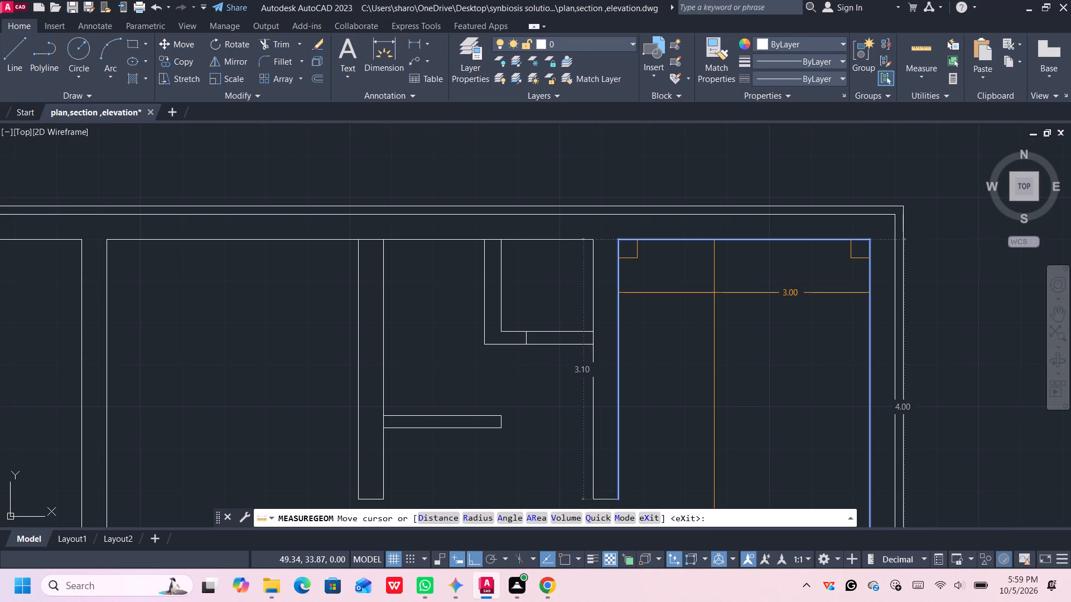
scroll(715, 282, "down", 3)
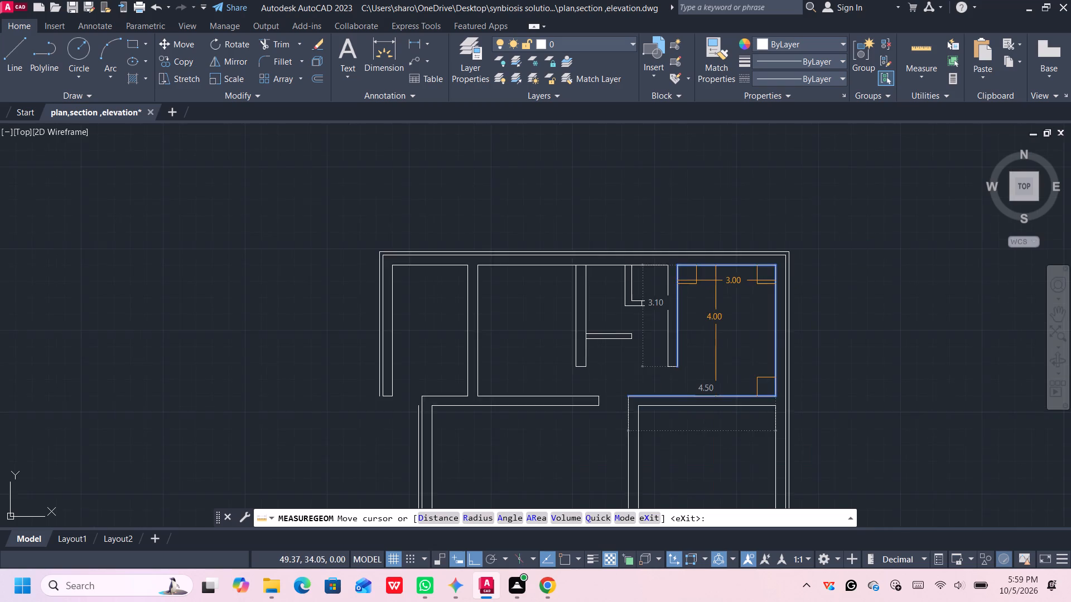
middle_click_drag(717, 302, 711, 225)
scroll(711, 235, "down", 1)
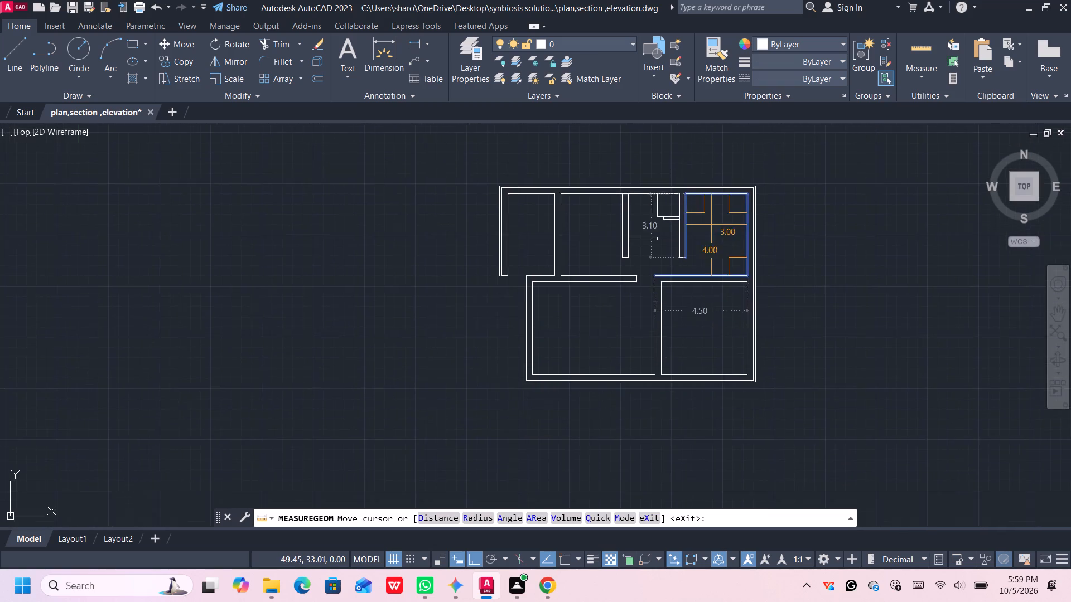
scroll(710, 242, "up", 3)
scroll(725, 336, "down", 3)
scroll(728, 355, "up", 2)
middle_click_drag(727, 353, 726, 333)
key("space")
key("space")
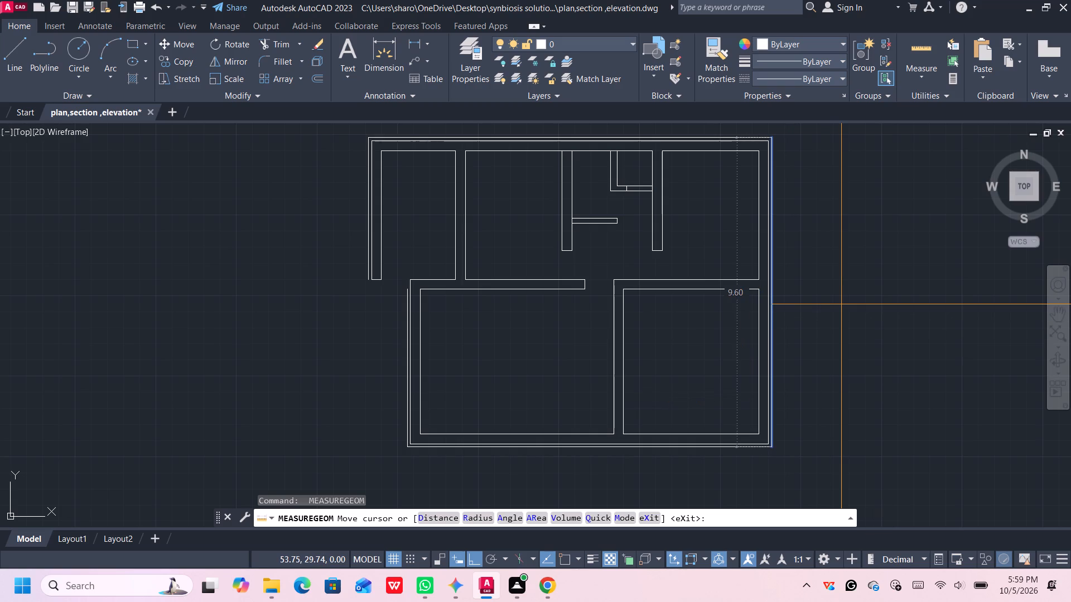
key("Escape")
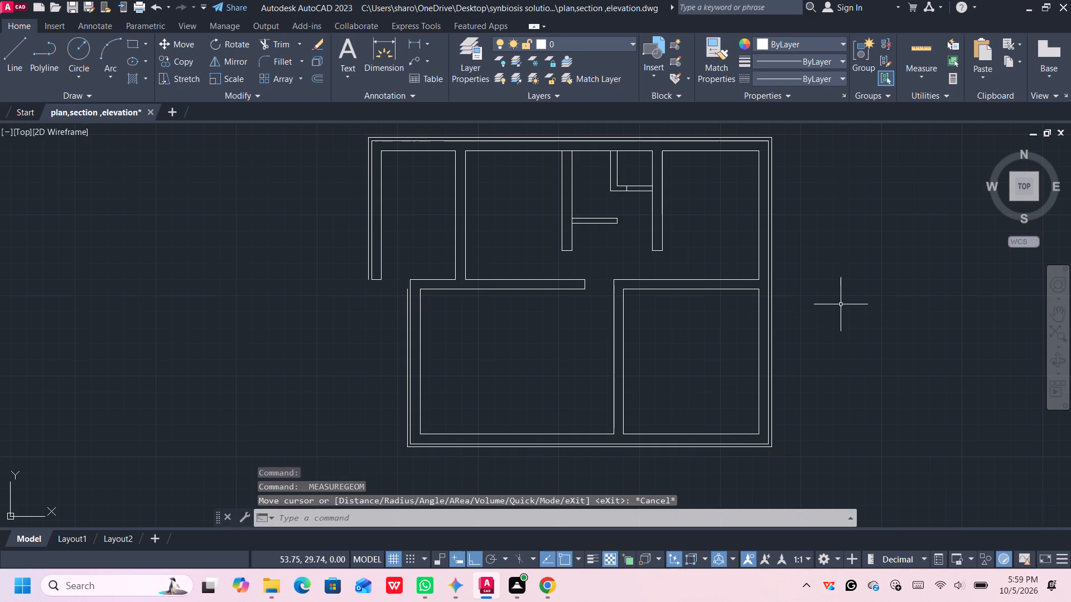
Trim the L-shaped wall's two lines between the jamb line and the partition, and the other partition's line across the short narrow wall's end.
type("tr")
key("Return")
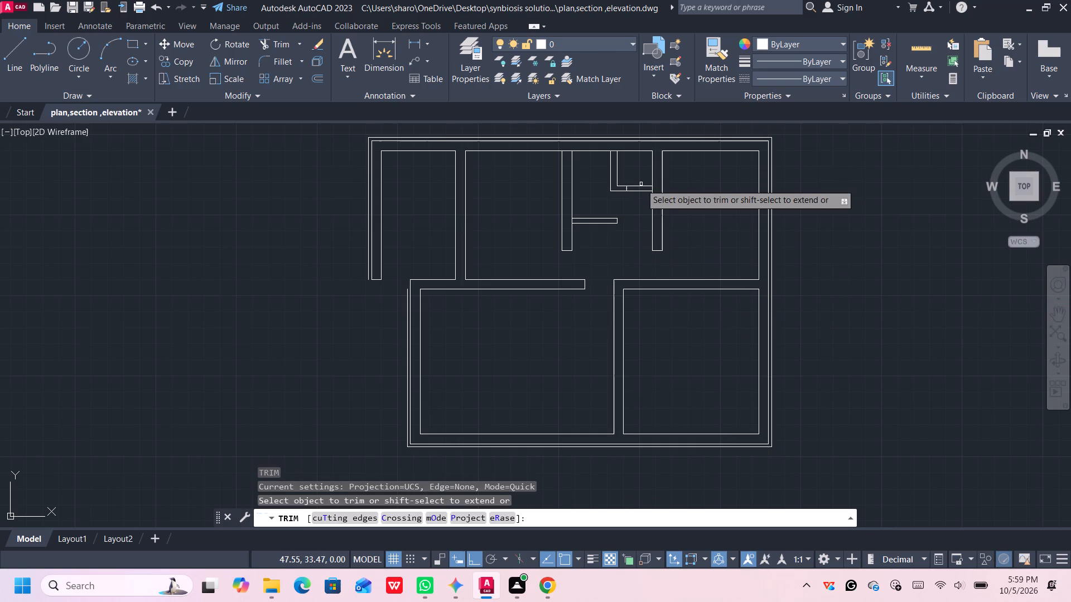
left_click(642, 181)
left_click(638, 197)
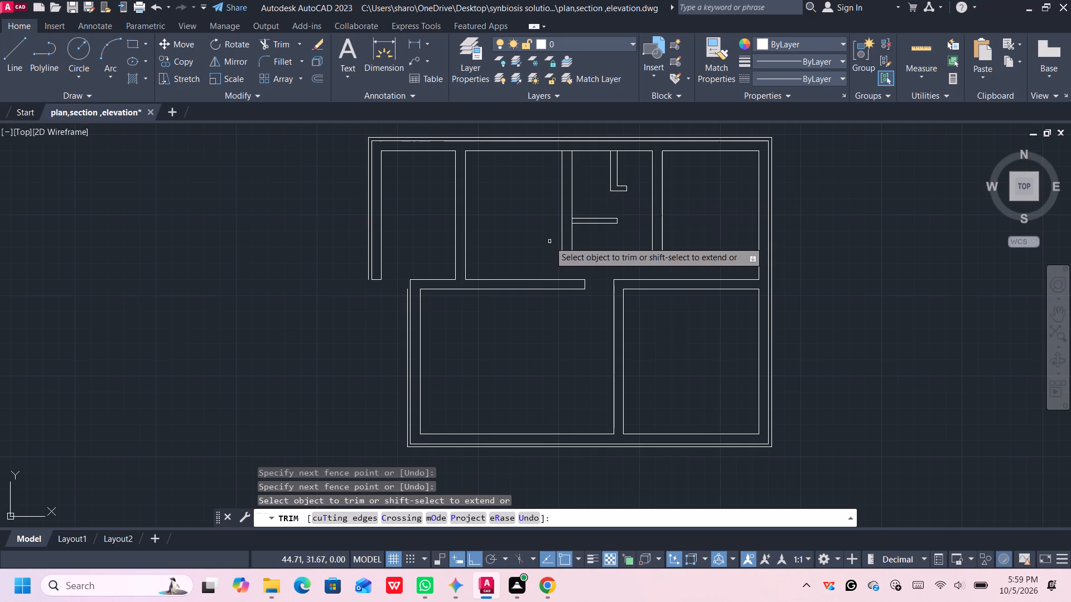
scroll(621, 225, "up", 3)
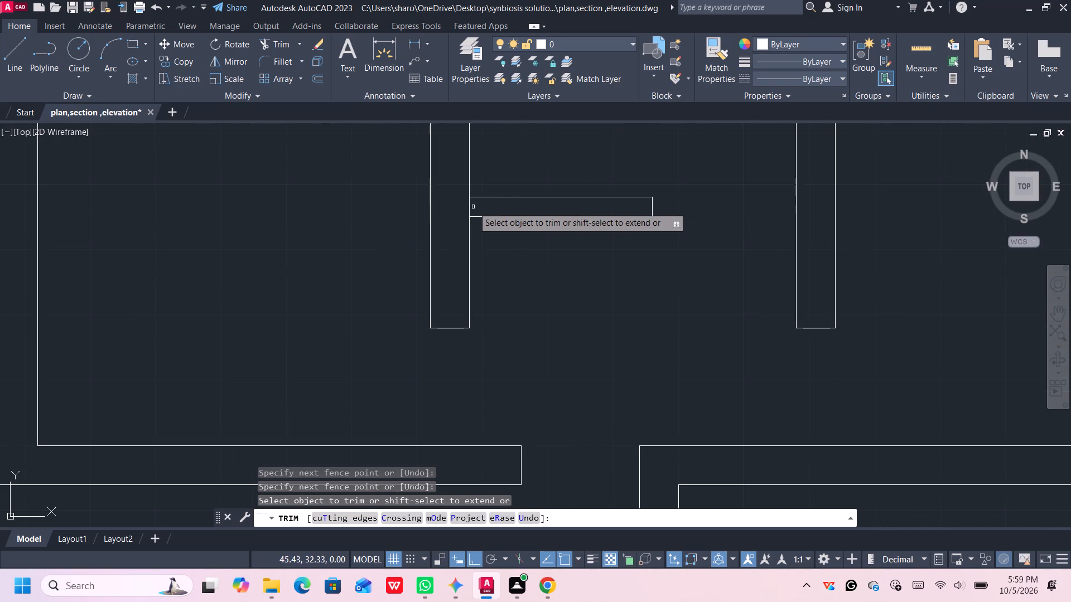
left_click(468, 207)
Draw a short vertical line across the horizontal wall, continuing the left face of the leftmost upper partition down to the wall's lower line.
scroll(604, 168, "down", 1)
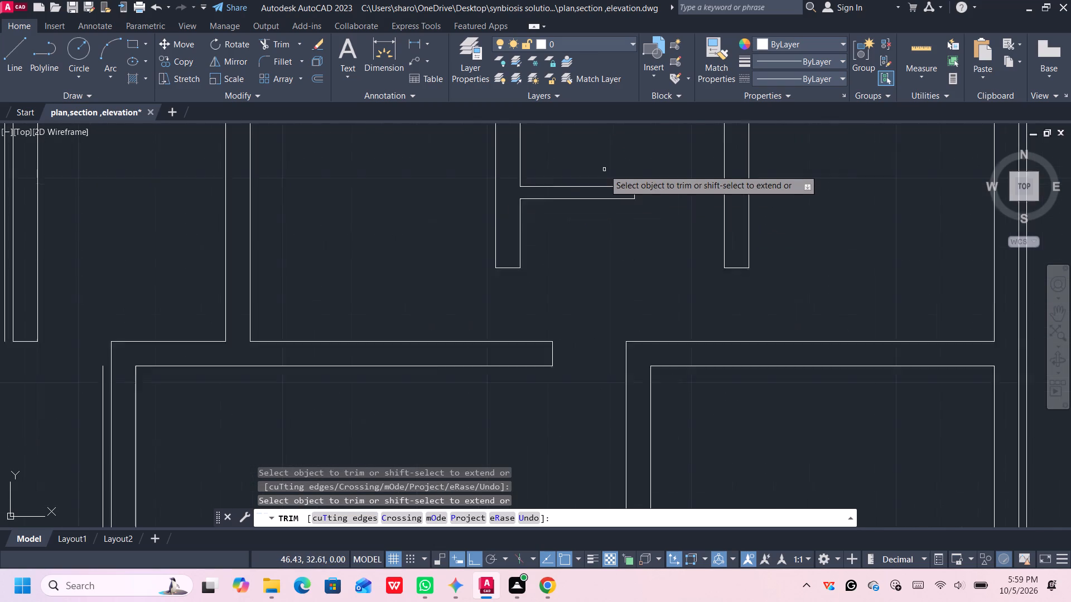
scroll(604, 169, "down", 2)
middle_click_drag(604, 167, 658, 245)
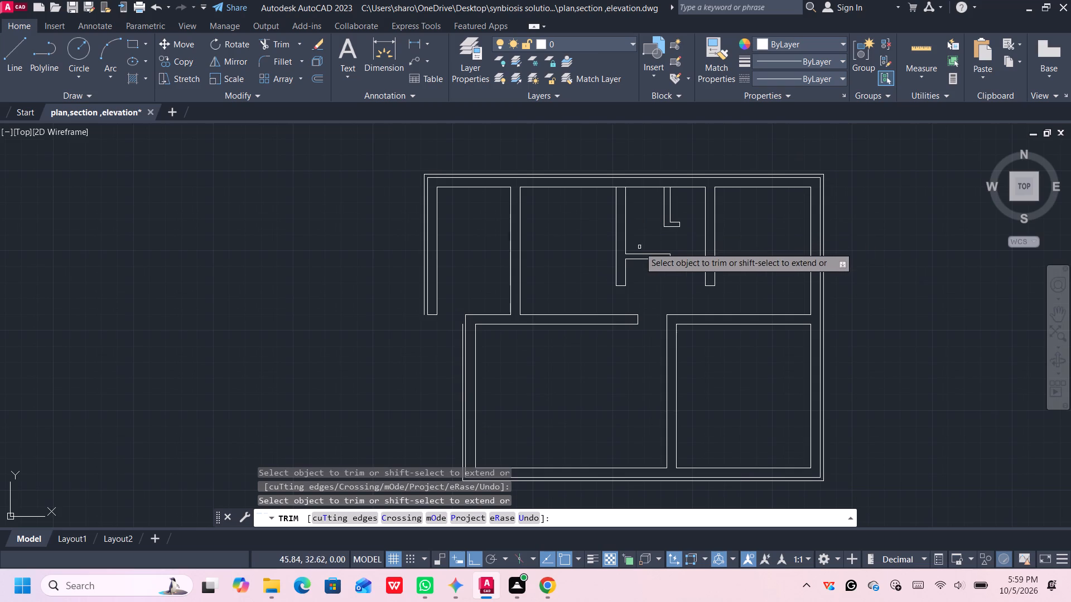
middle_click_drag(636, 239, 647, 221)
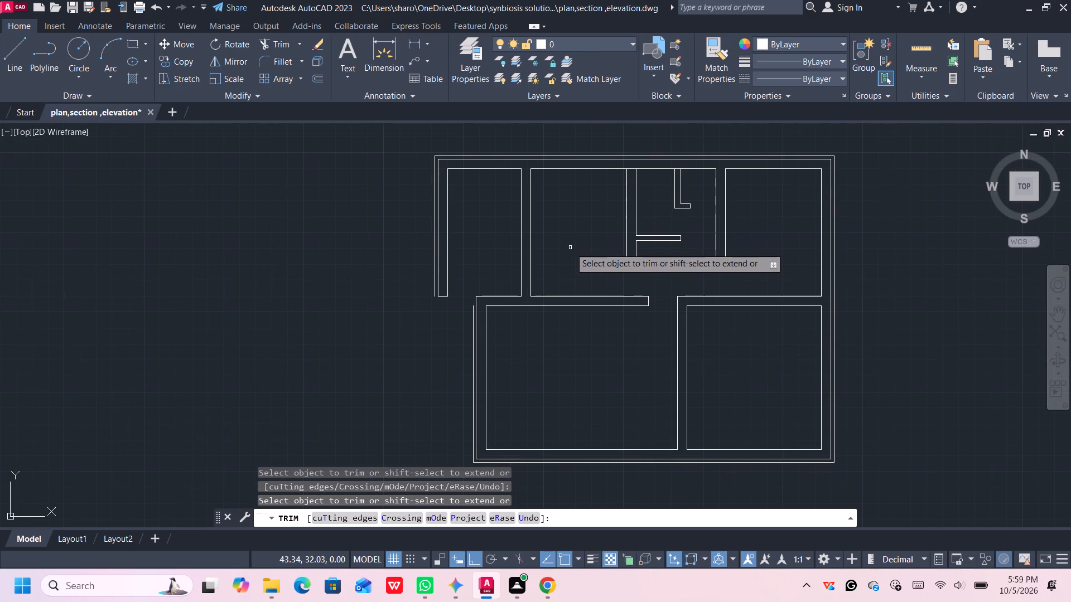
middle_click_drag(570, 249, 594, 235)
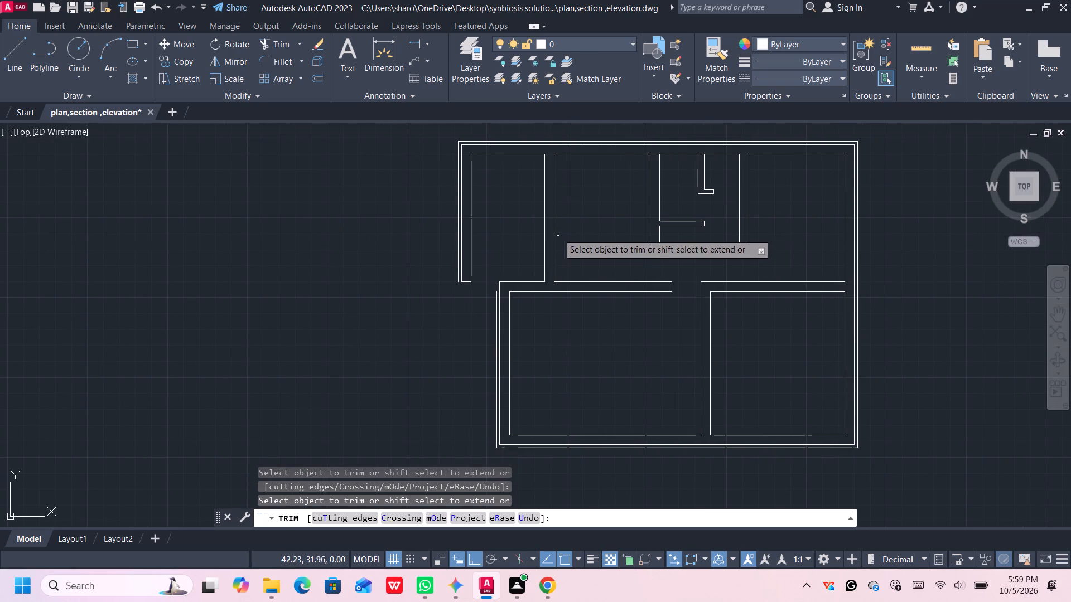
middle_click_drag(571, 222, 592, 223)
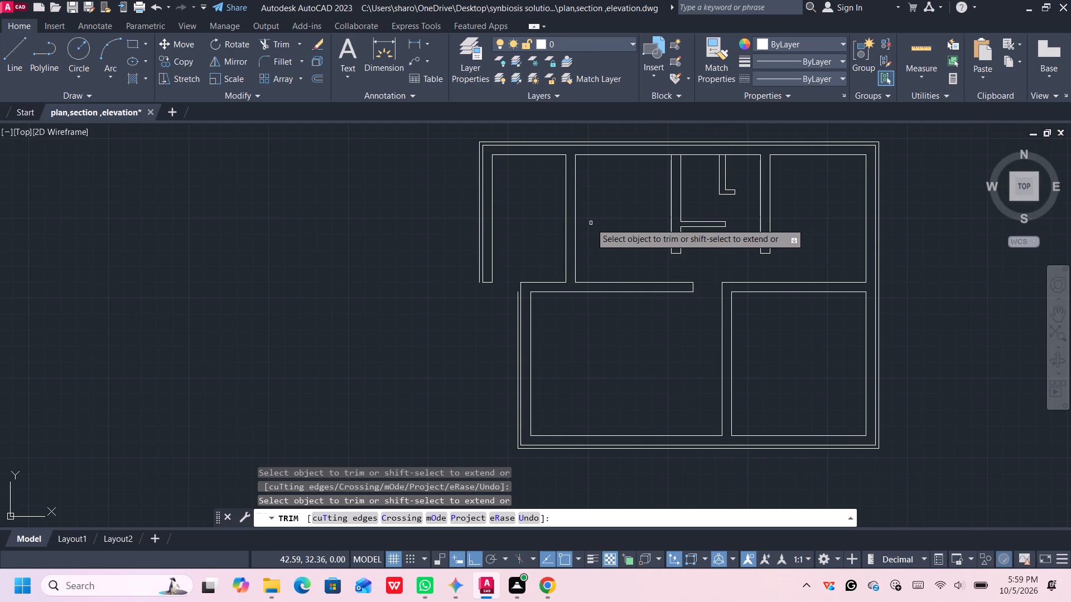
middle_click_drag(544, 202, 562, 181)
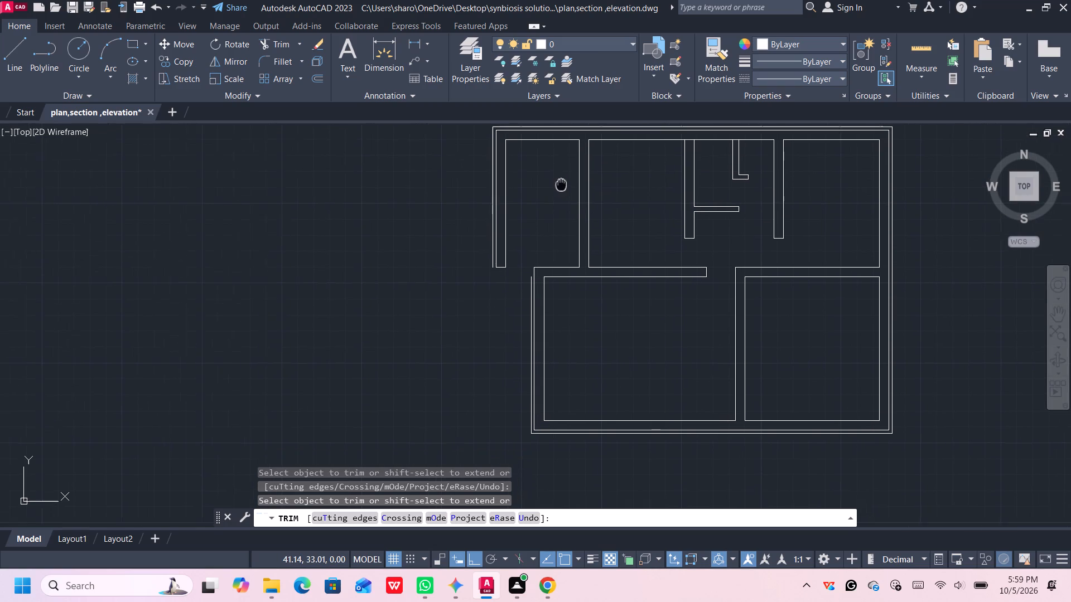
middle_click_drag(562, 181, 562, 181)
middle_click_drag(562, 182, 559, 210)
scroll(558, 242, "up", 1)
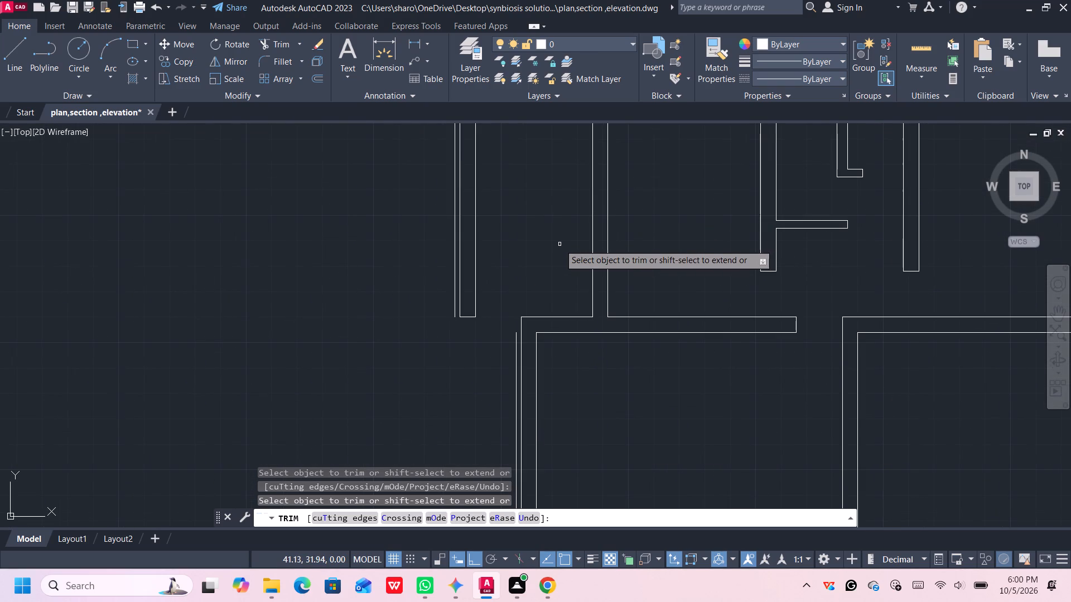
key("Return")
key("l")
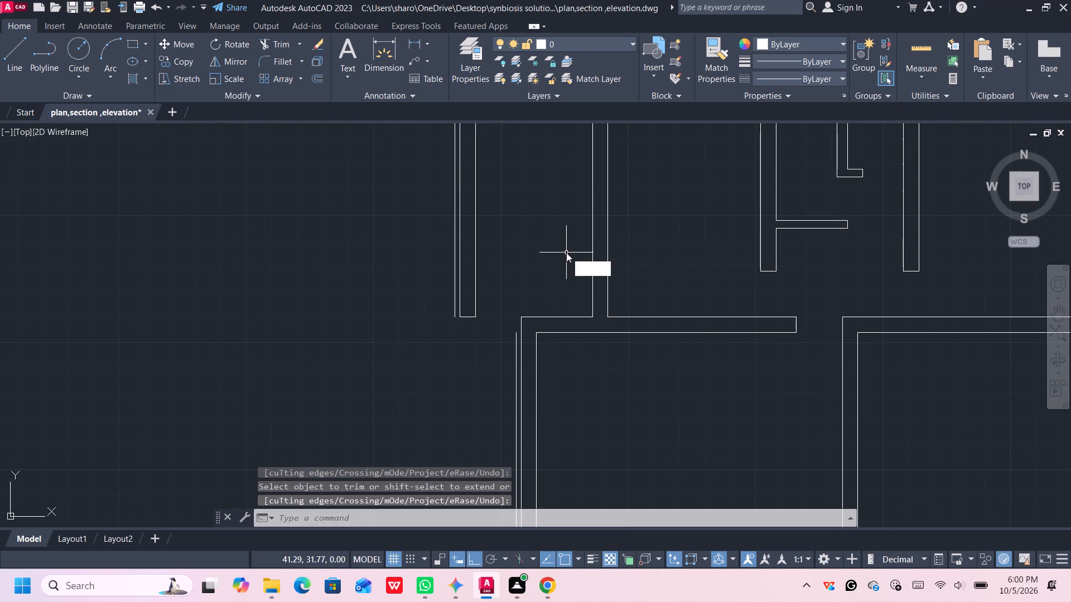
key("Return")
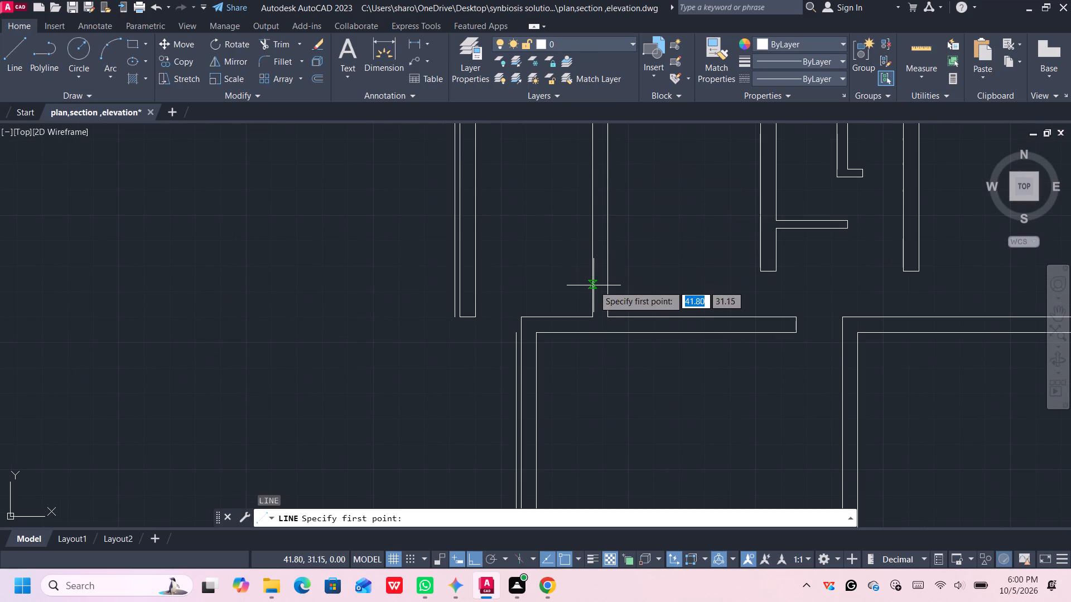
left_click(595, 318)
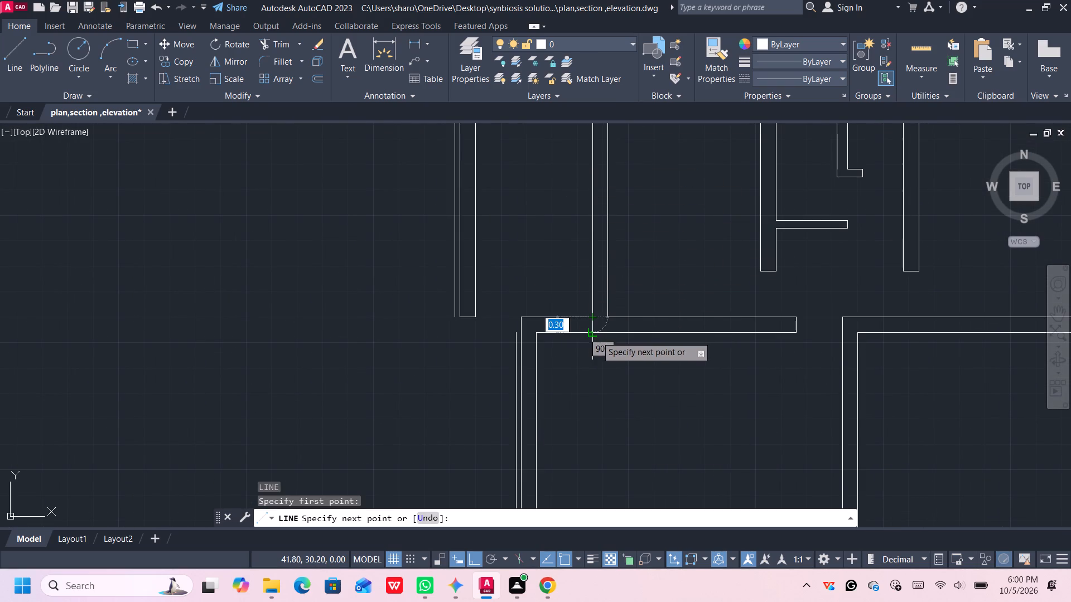
left_click(596, 336)
key("Return")
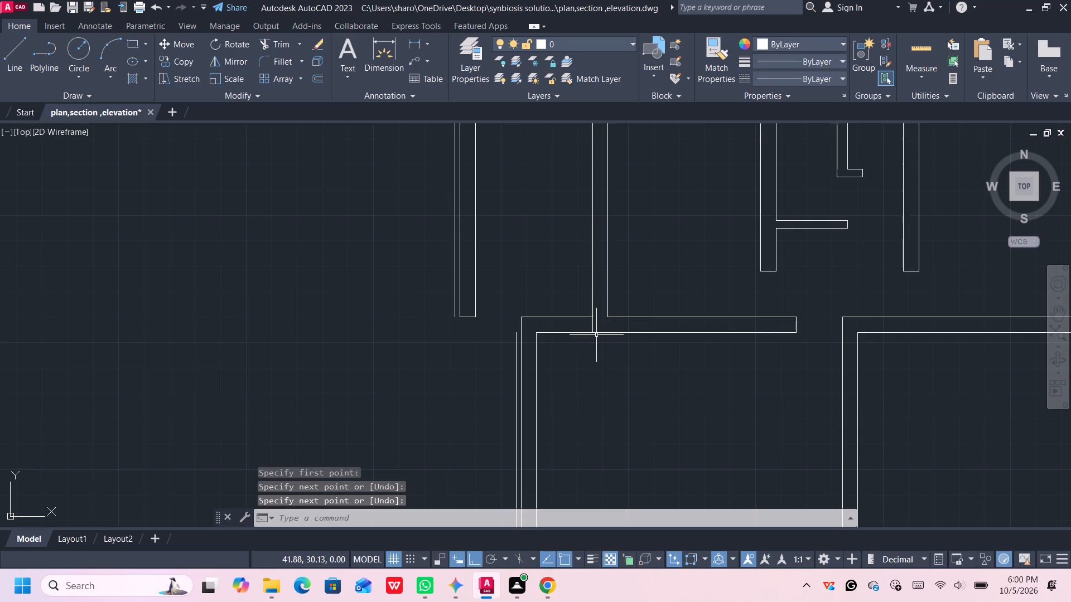
Measure the horizontal wall's stretch between its outer corner and the short line below the leftmost upper partition.
middle_click_drag(586, 337, 593, 330)
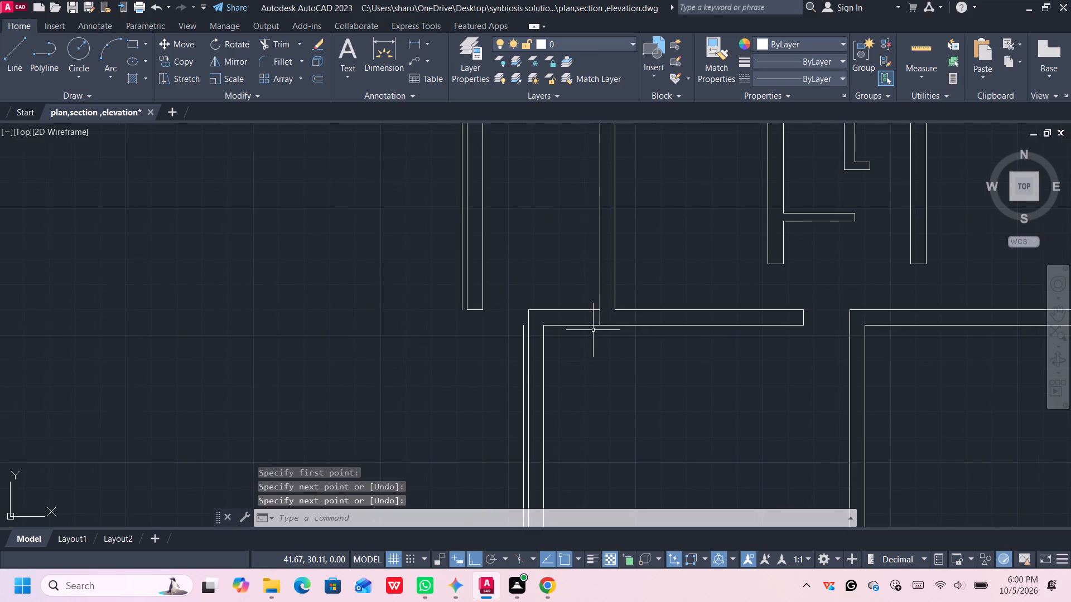
scroll(593, 321, "up", 2)
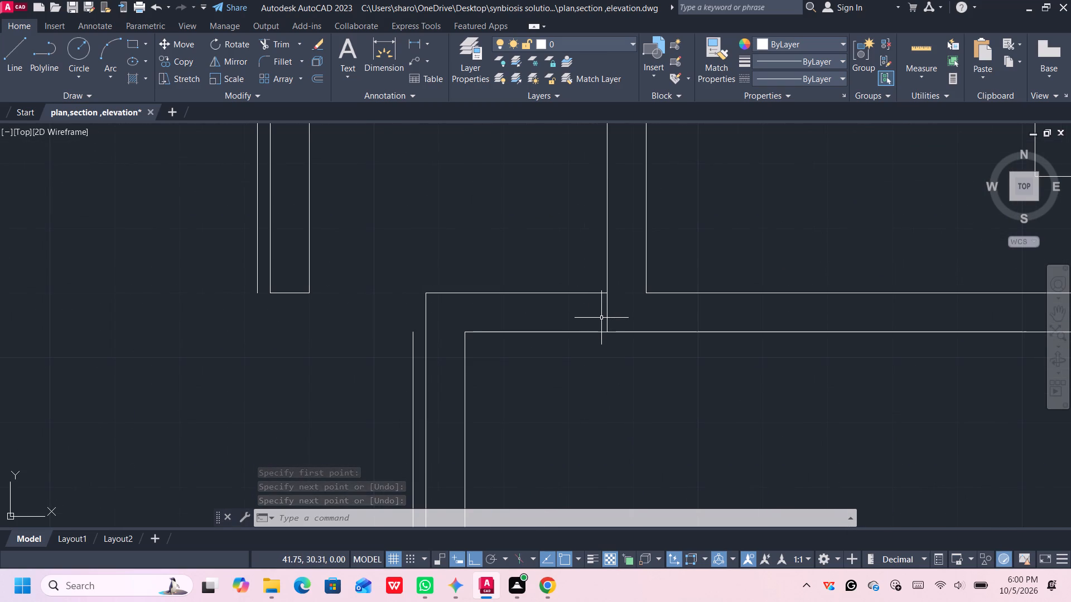
middle_click_drag(601, 319, 620, 336)
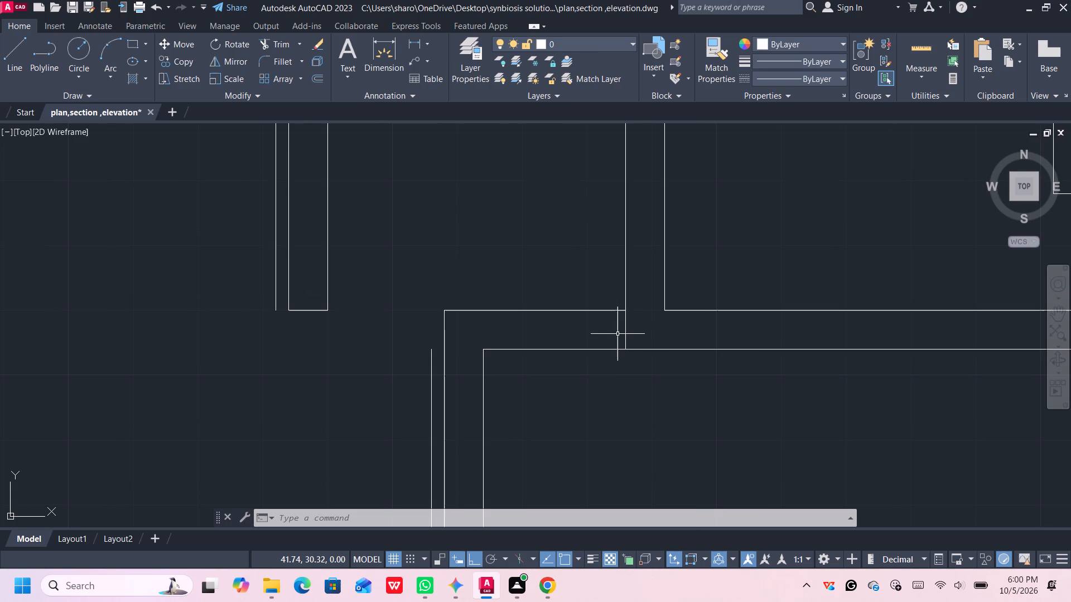
scroll(617, 334, "up", 1)
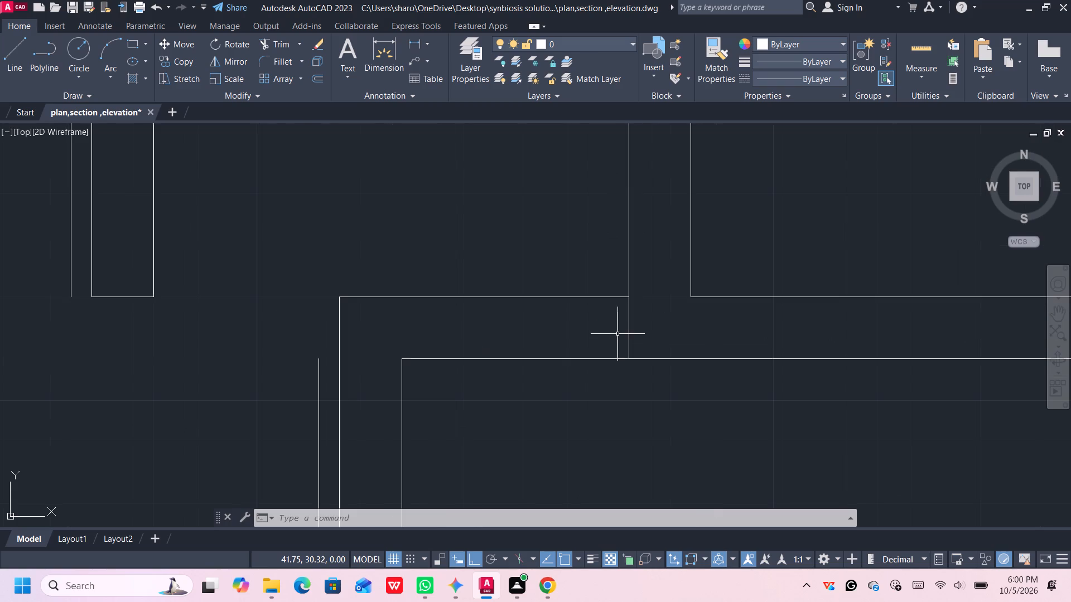
left_click(929, 42)
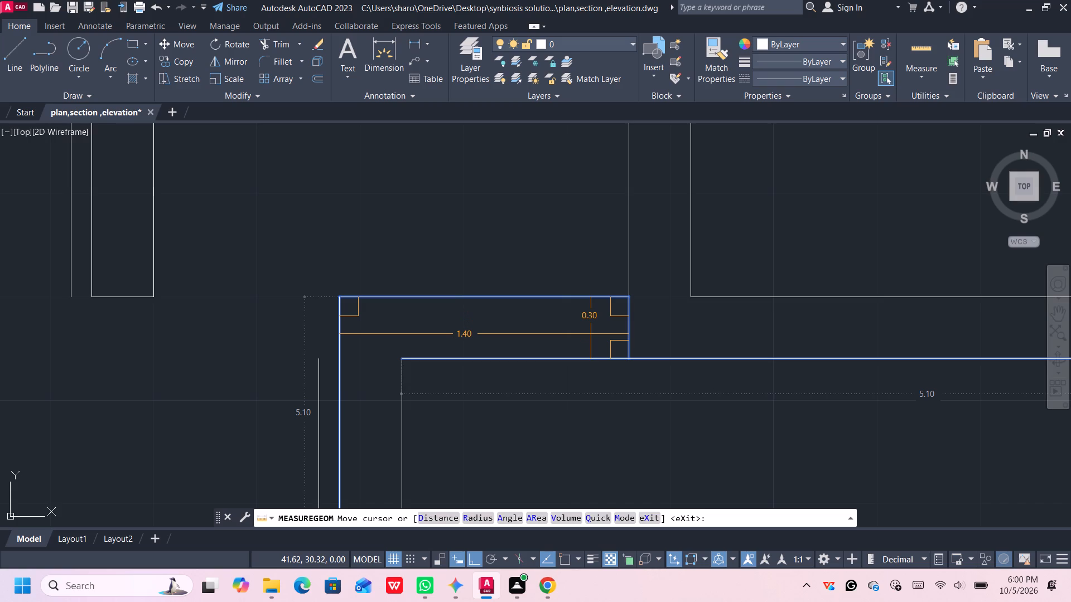
scroll(591, 334, "up", 2)
scroll(591, 334, "down", 1)
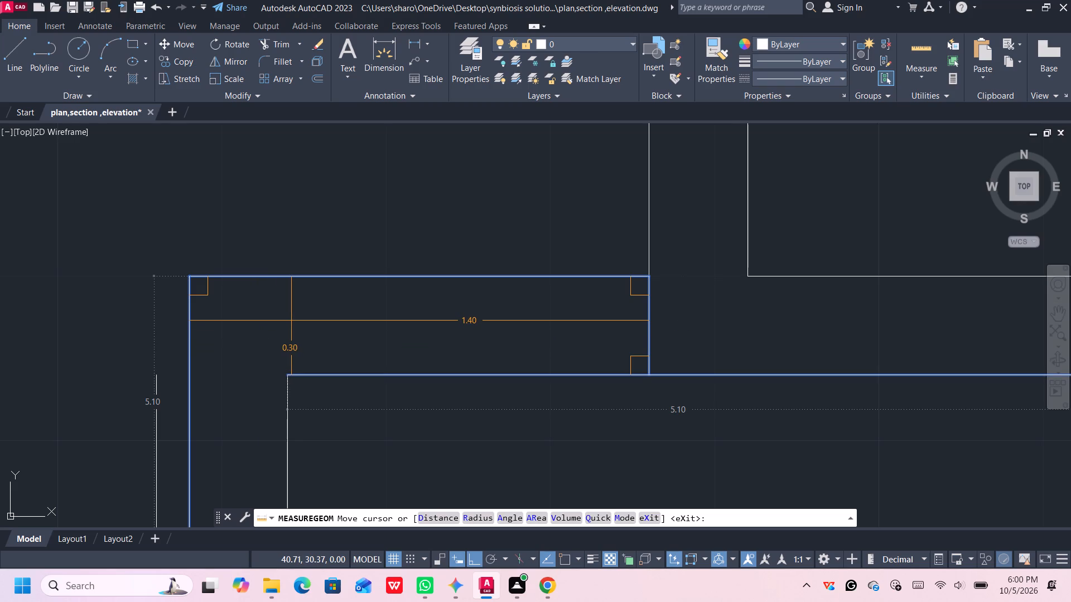
key("Escape")
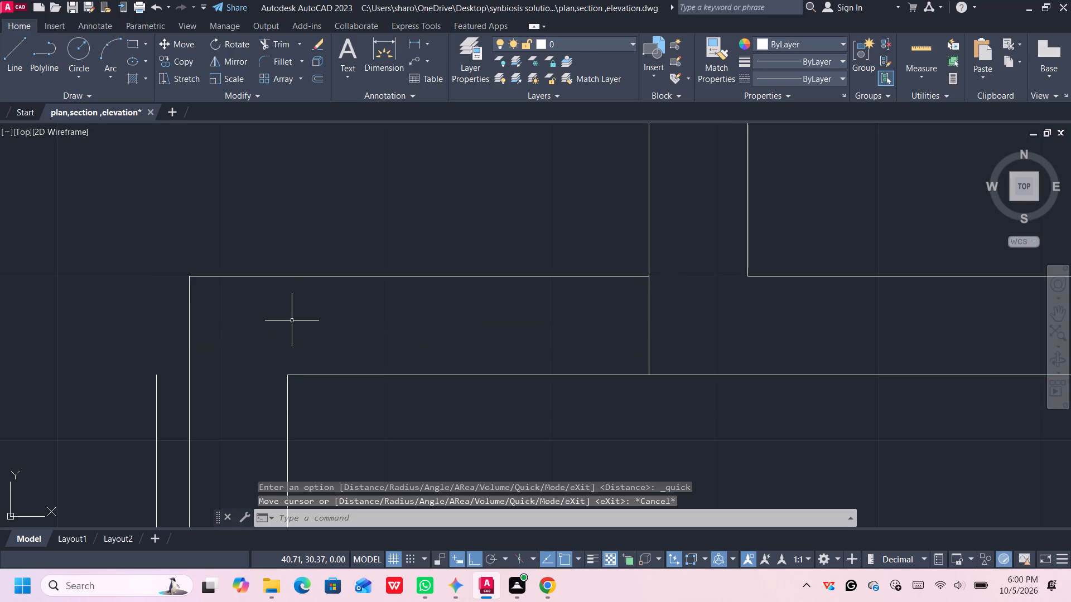
Draw a vertical line about 0.30 m long across the horizontal wall, from the wall's inner corner up to its upper line.
key("l")
key("Return")
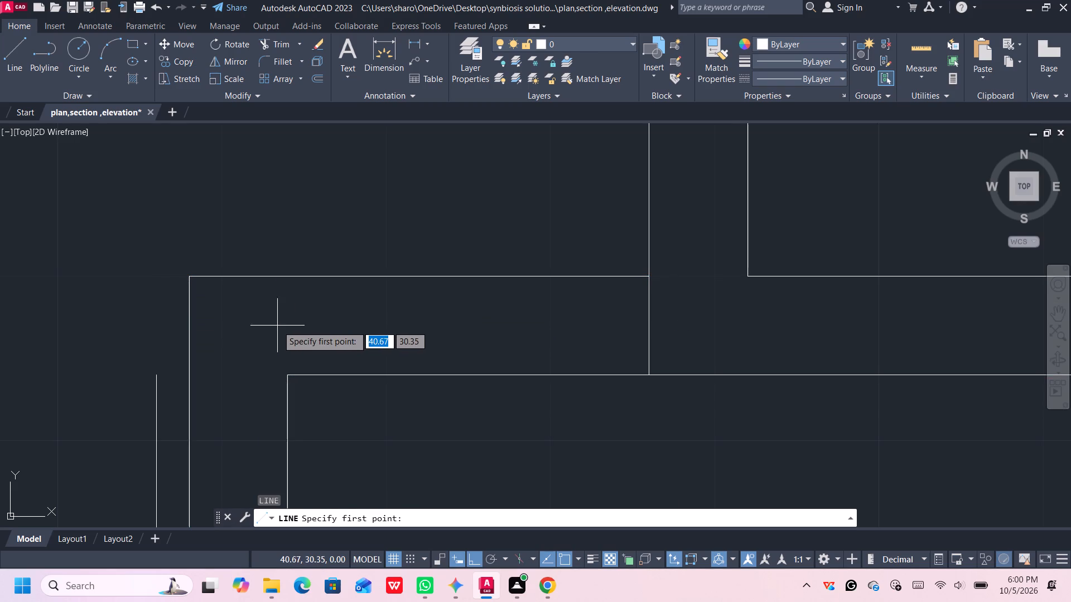
left_click(290, 373)
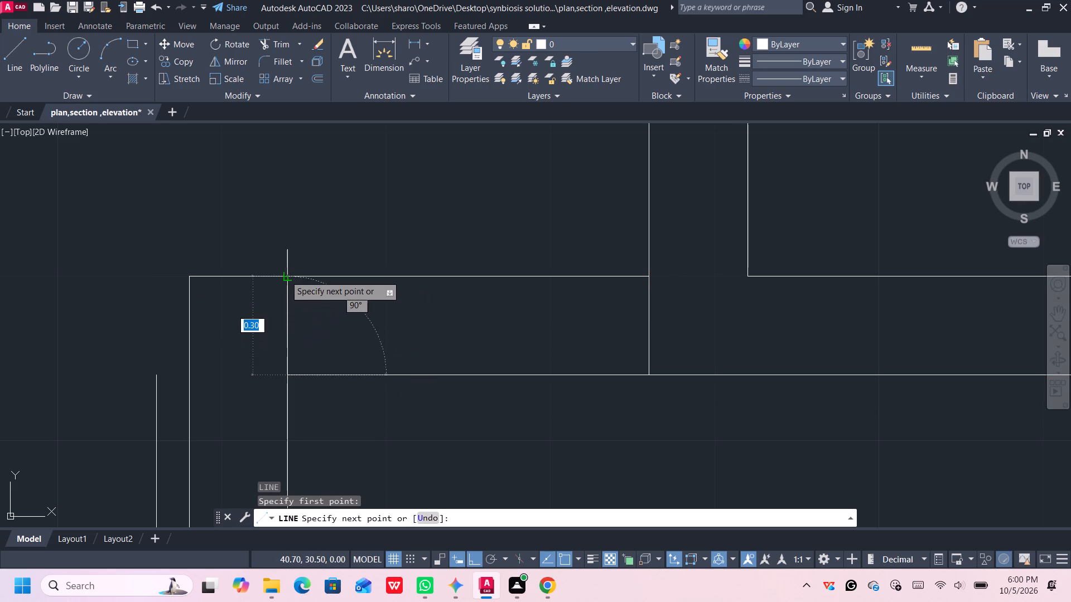
left_click(285, 275)
key("space")
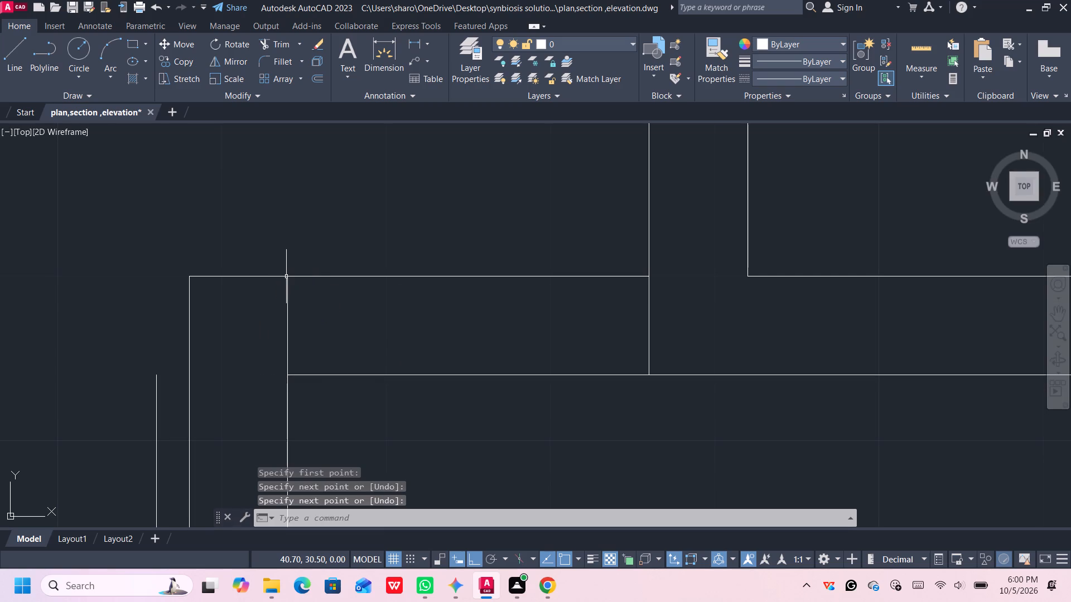
Measure the wall stretch enclosed between the two short vertical lines.
left_click(287, 308)
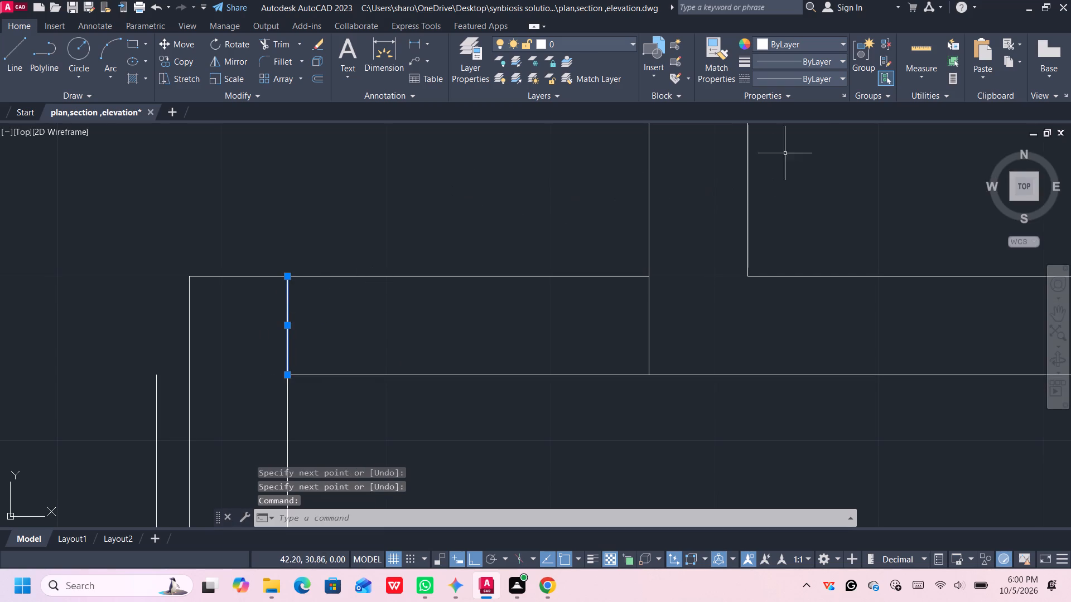
left_click(929, 44)
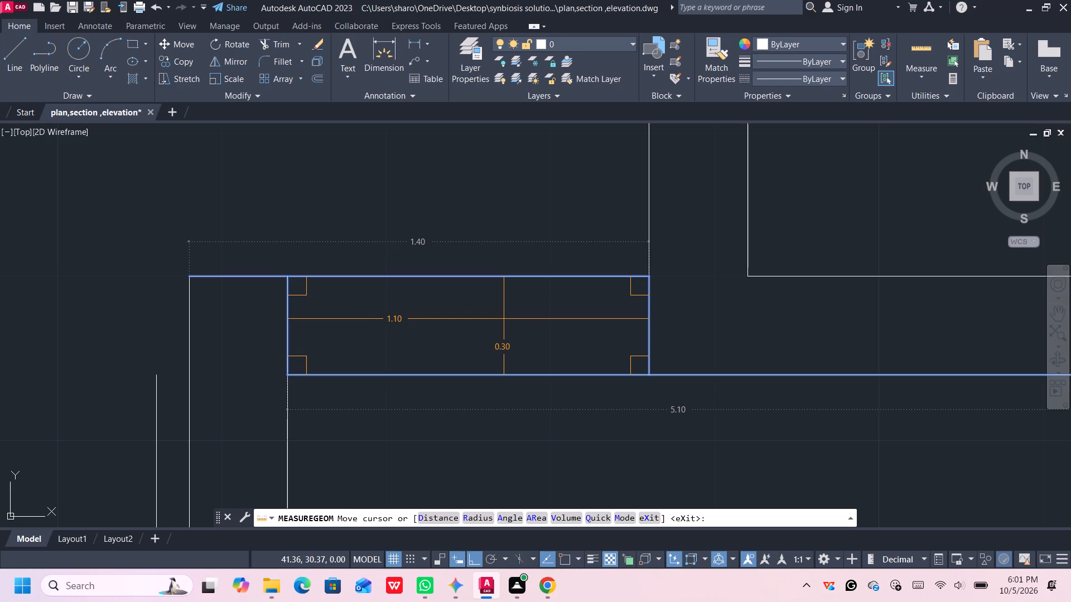
left_click(503, 319)
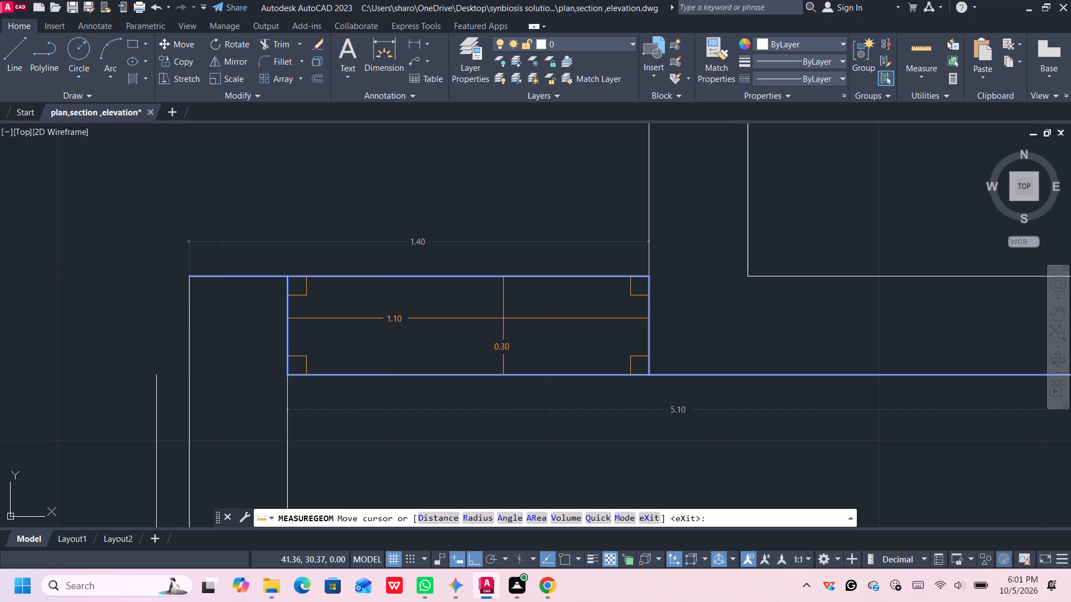
key("Escape")
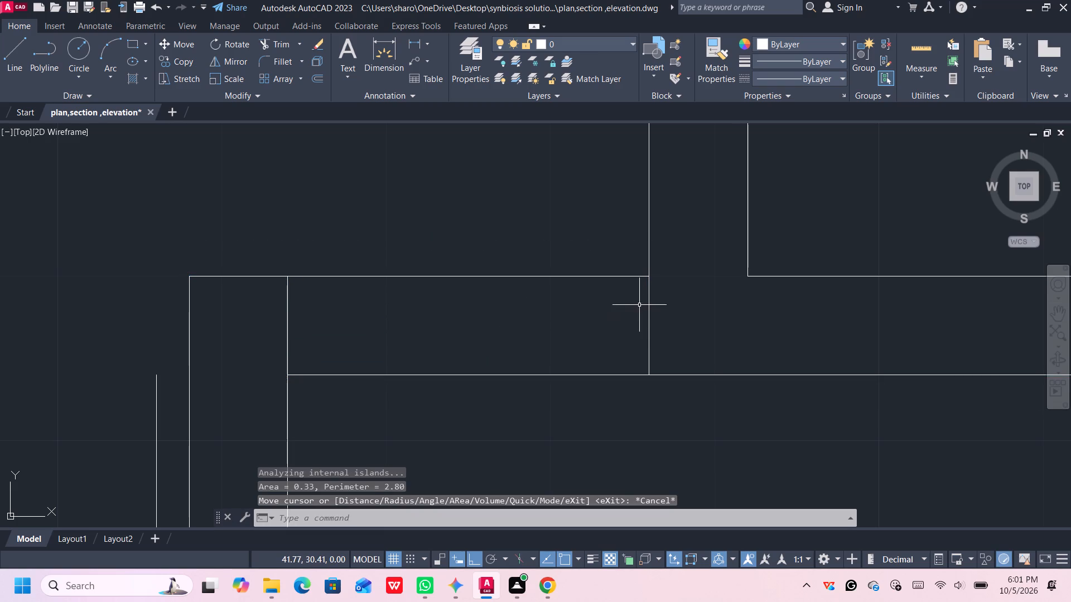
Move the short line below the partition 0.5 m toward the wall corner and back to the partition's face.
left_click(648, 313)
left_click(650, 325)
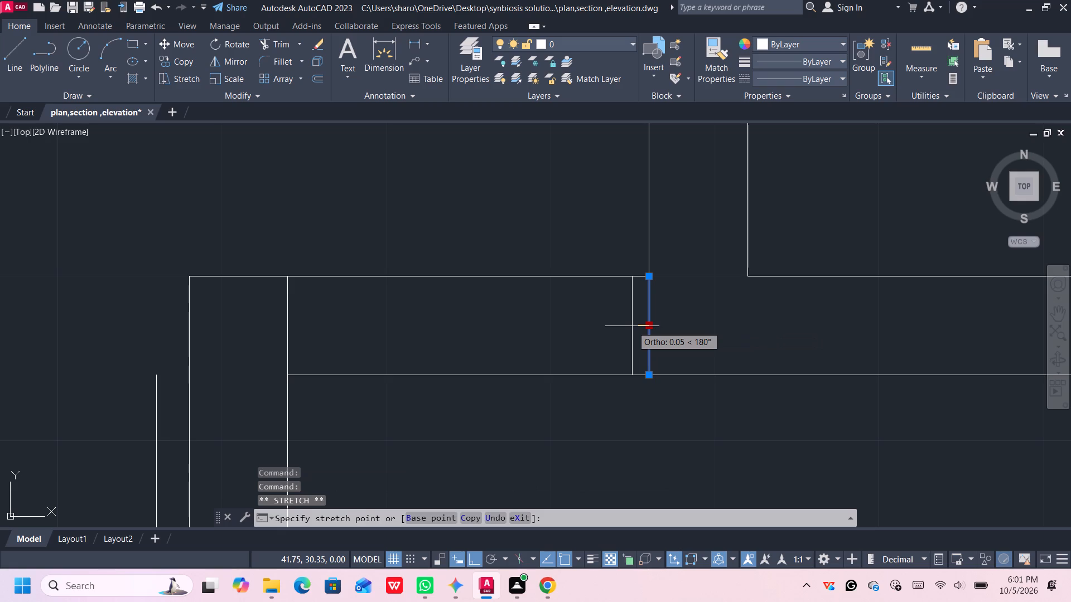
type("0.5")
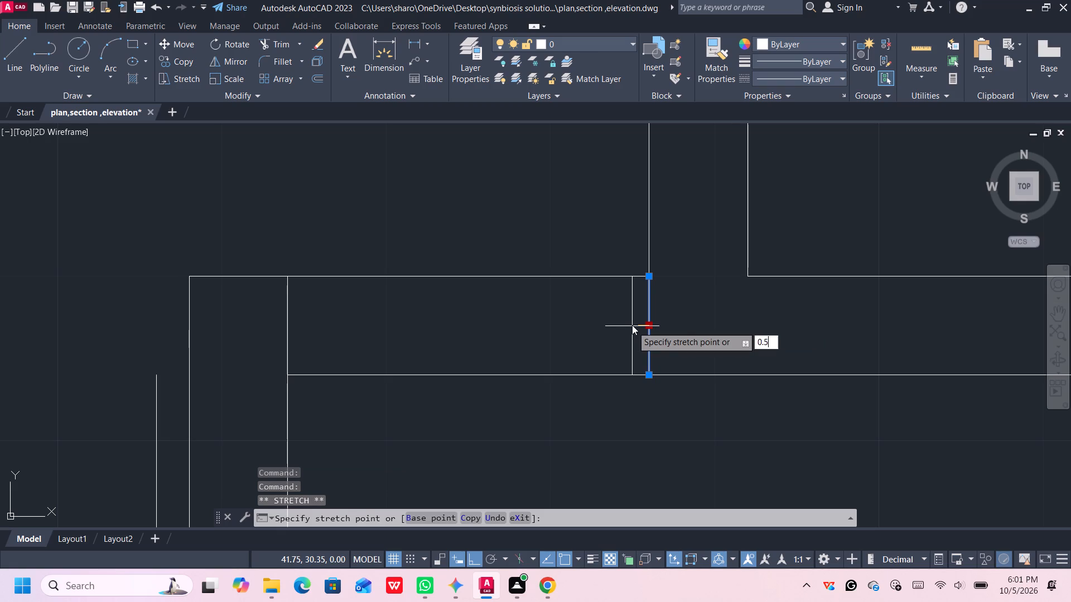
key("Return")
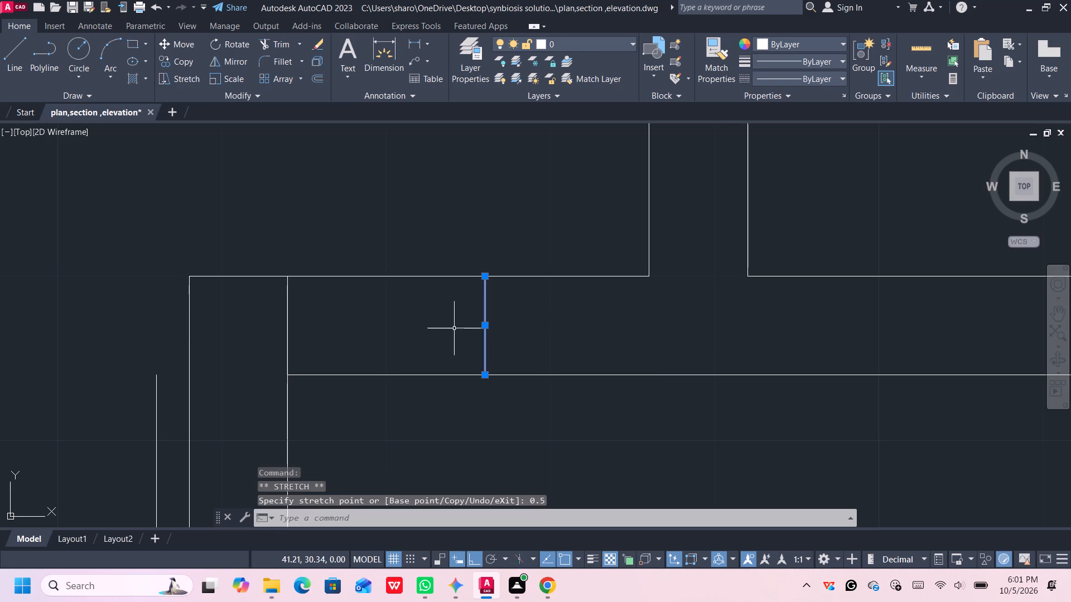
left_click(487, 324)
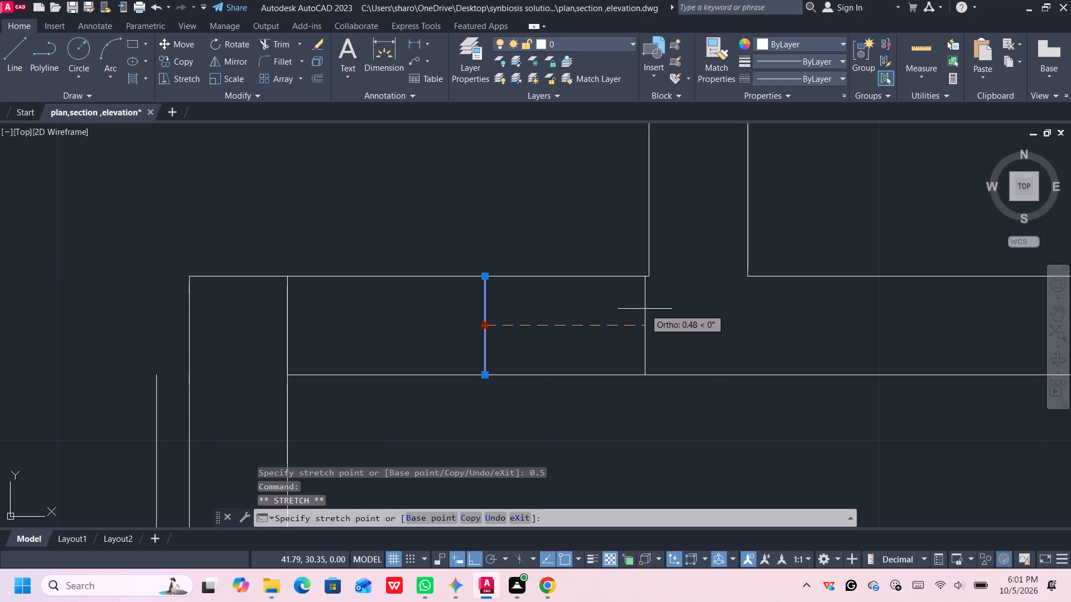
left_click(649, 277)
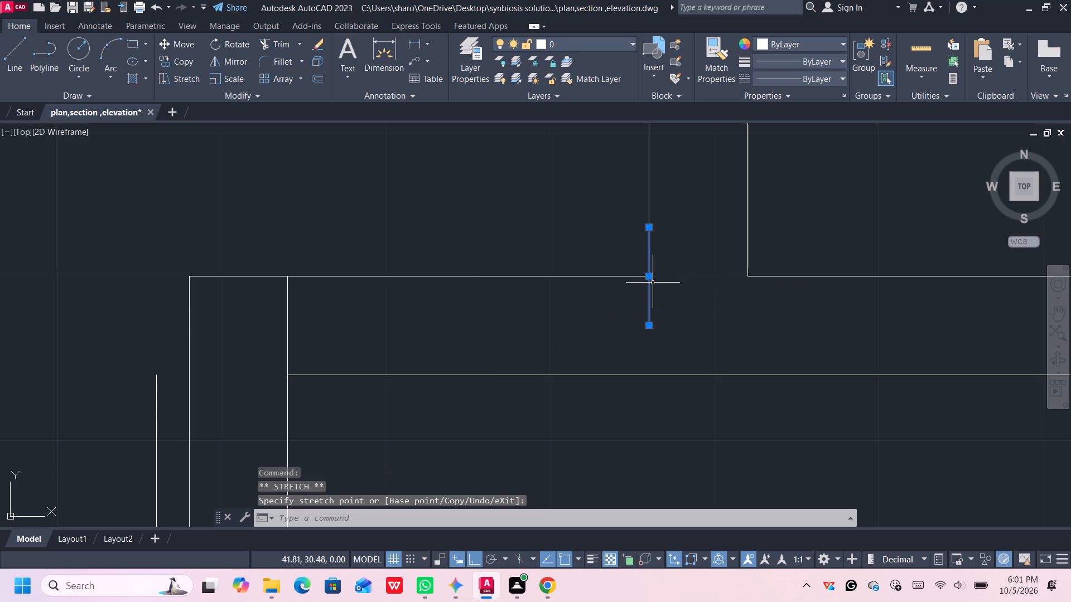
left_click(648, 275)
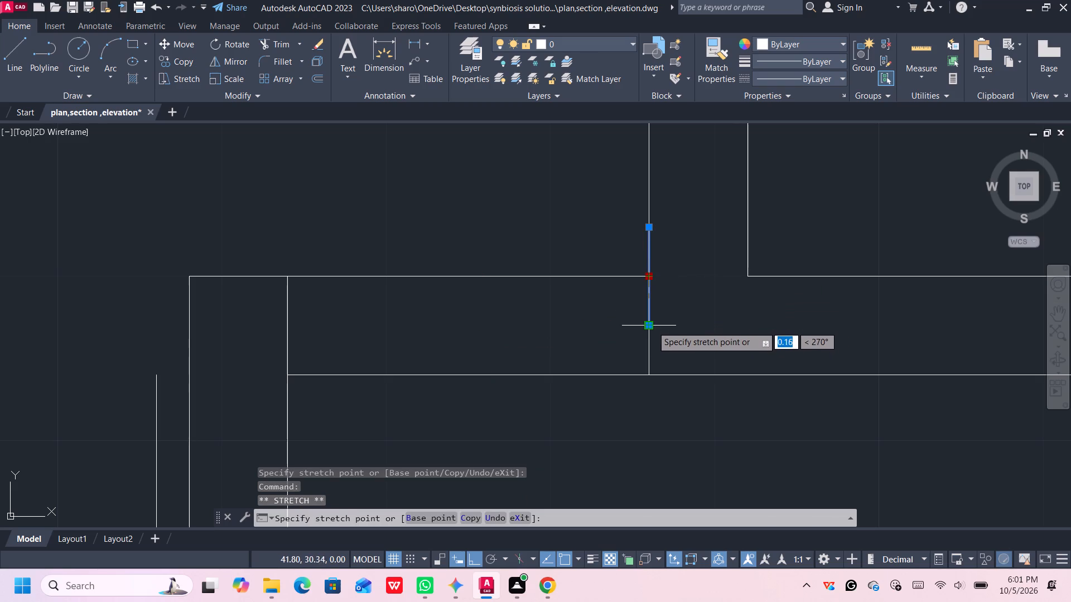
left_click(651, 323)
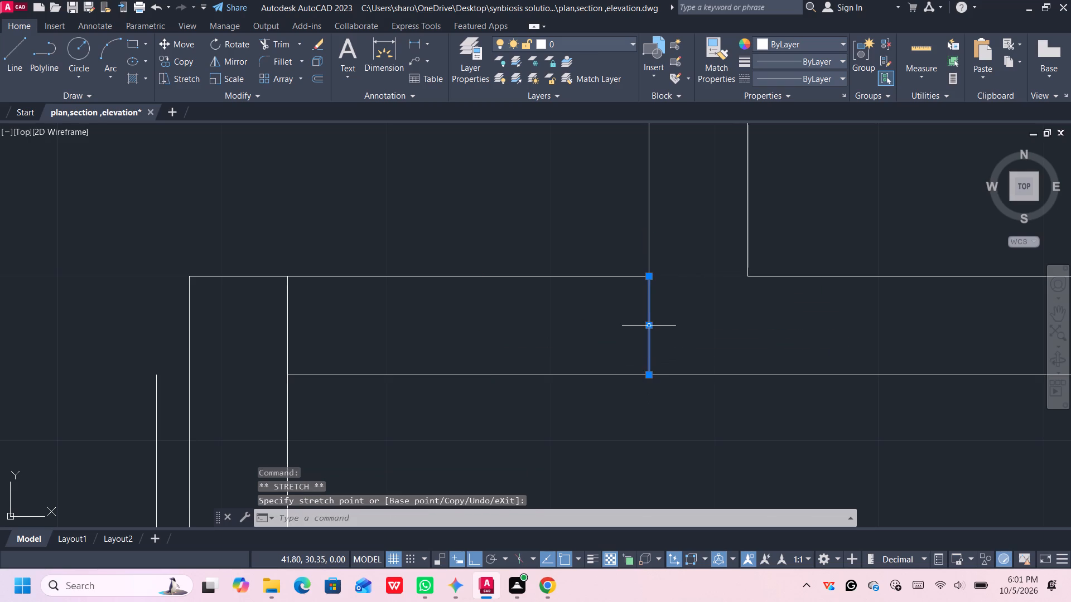
Move both short jamb lines 0.05 m toward each other along the horizontal wall.
left_click(650, 323)
type("0.05")
key("Return")
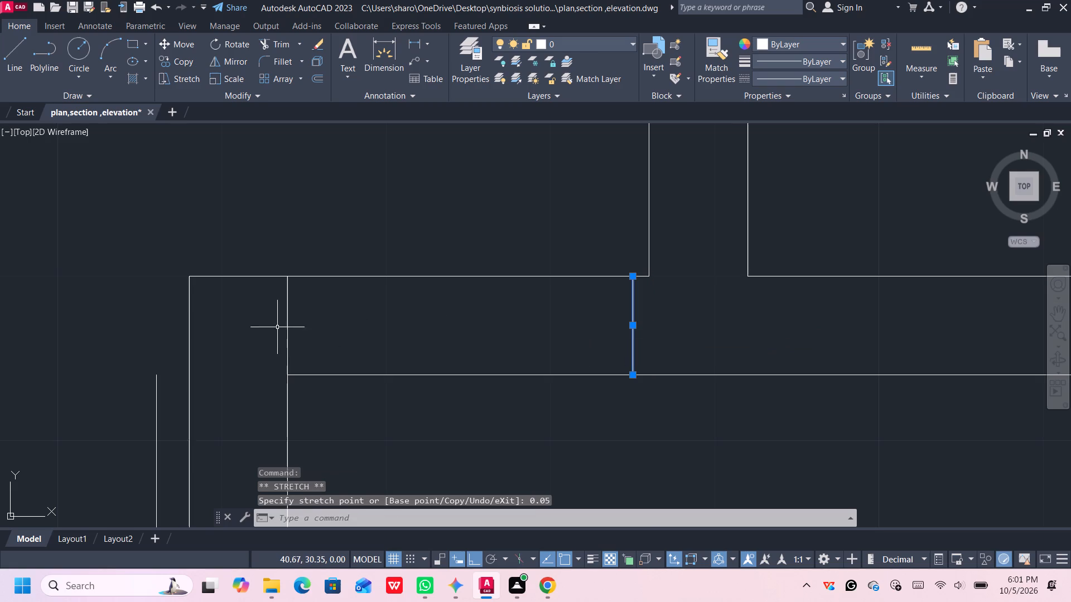
left_click(287, 327)
left_click(287, 327)
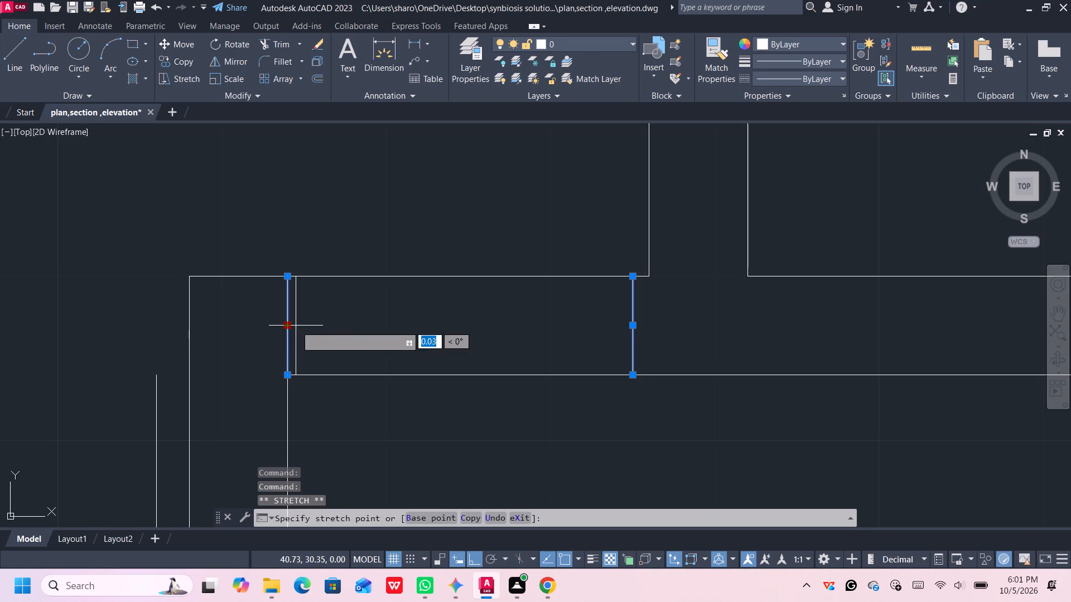
type("0.0")
key("5")
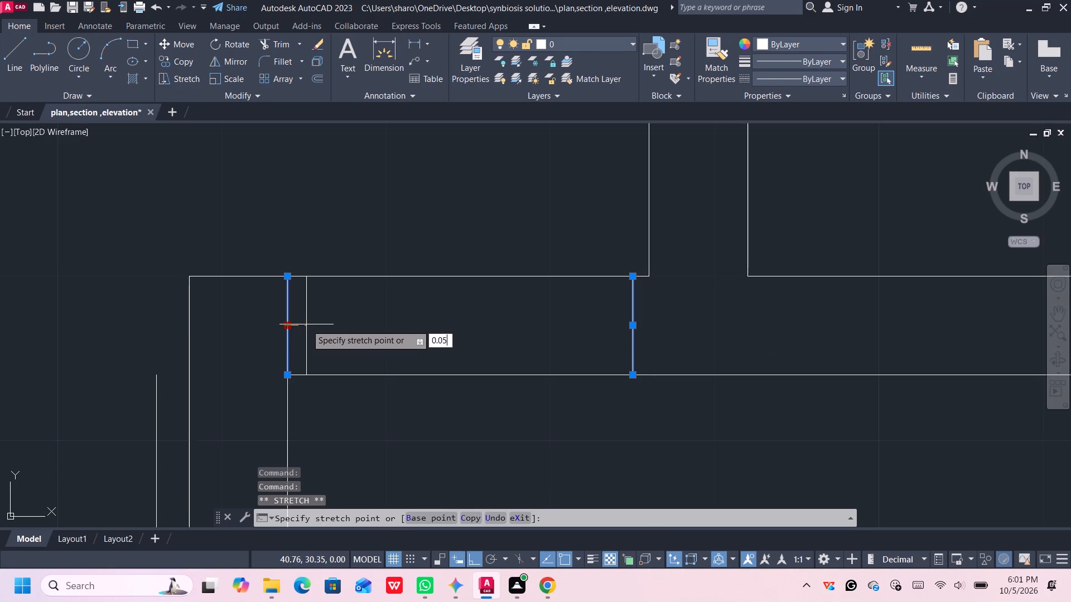
key("Return")
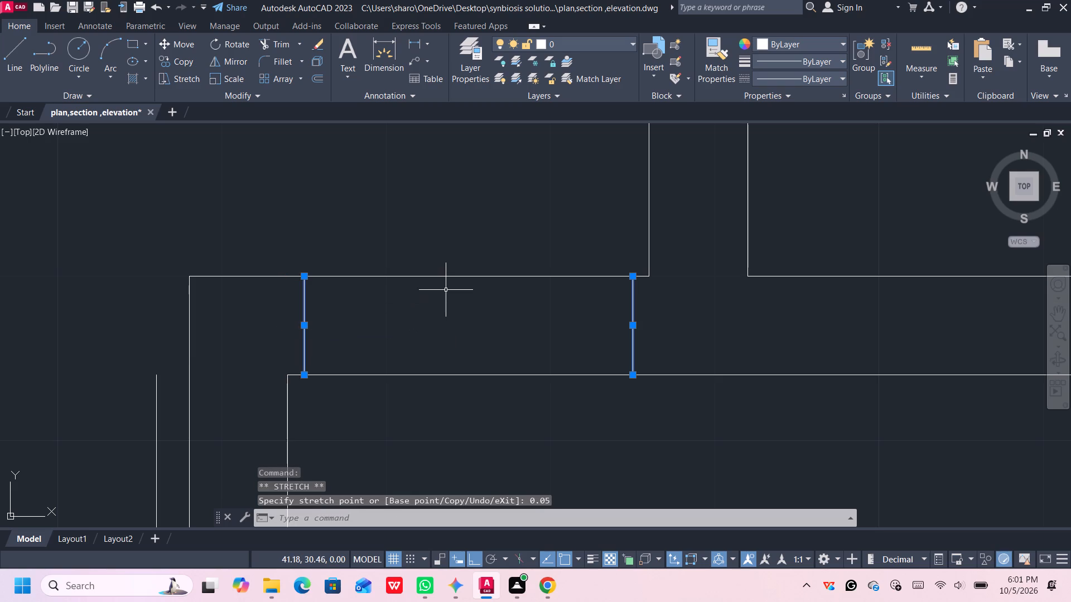
Measure around the horizontal wall at the two jamb lines.
left_click(921, 36)
left_click(923, 52)
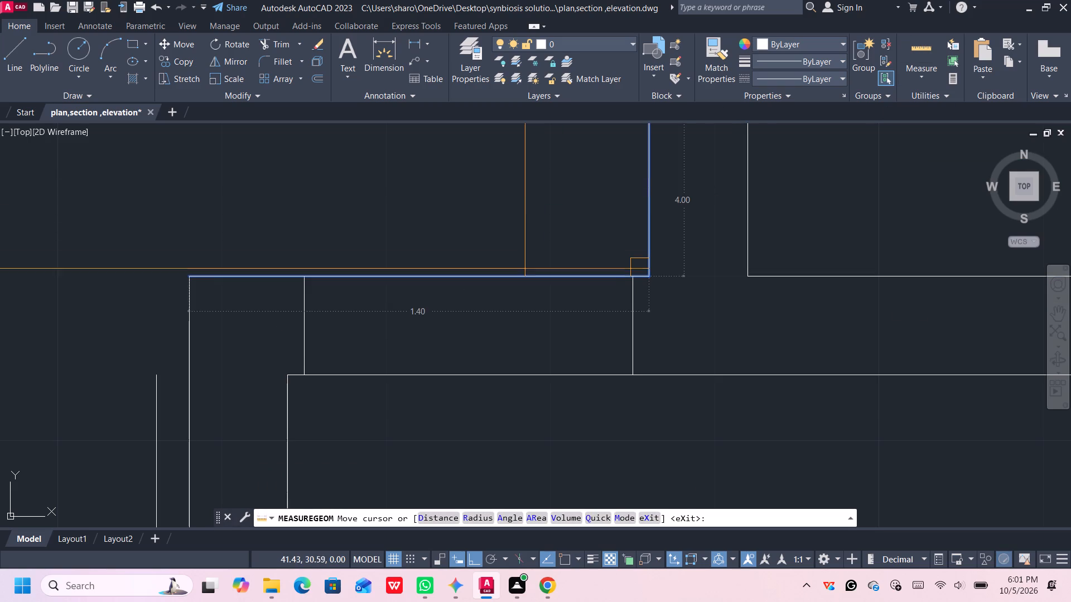
key("Escape")
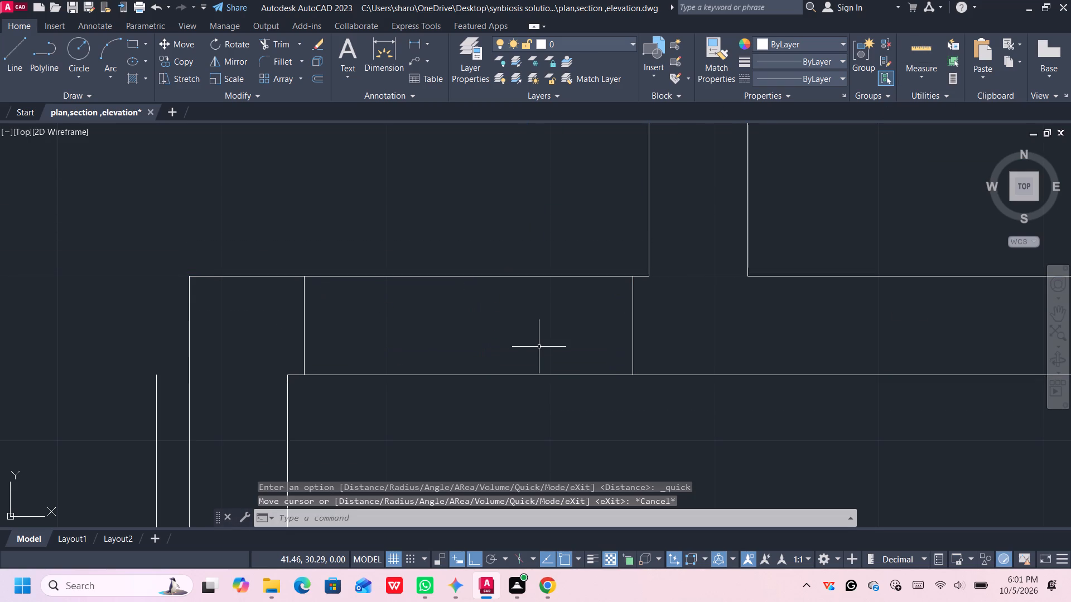
Trim the horizontal wall's upper and lower lines between the two jamb lines to cut the door opening.
type("tr")
key("Return")
left_click(577, 245)
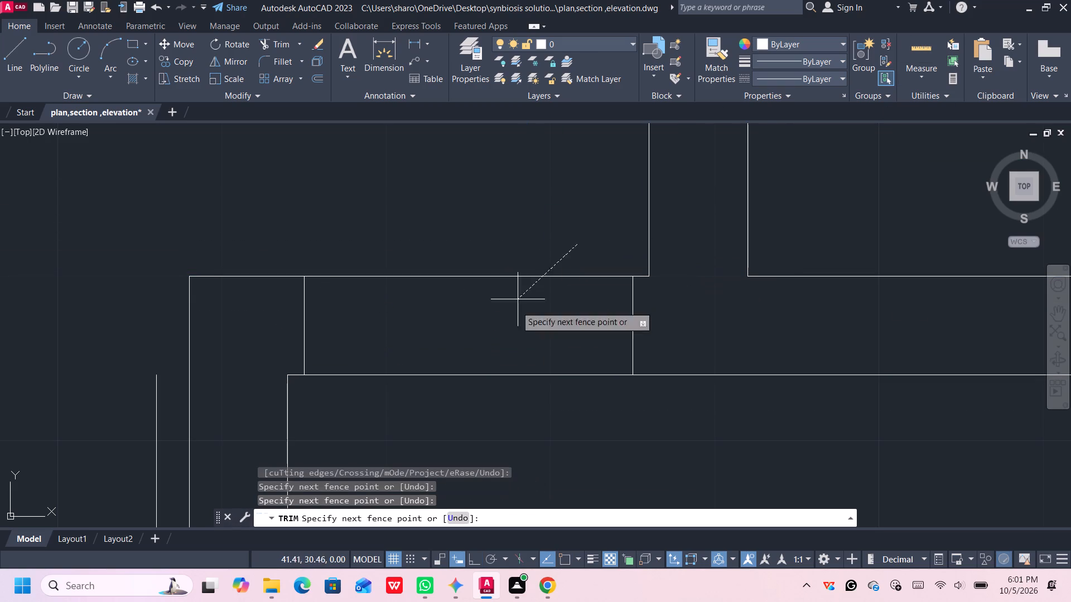
left_click(483, 397)
scroll(504, 324, "down", 6)
middle_click_drag(504, 326, 497, 236)
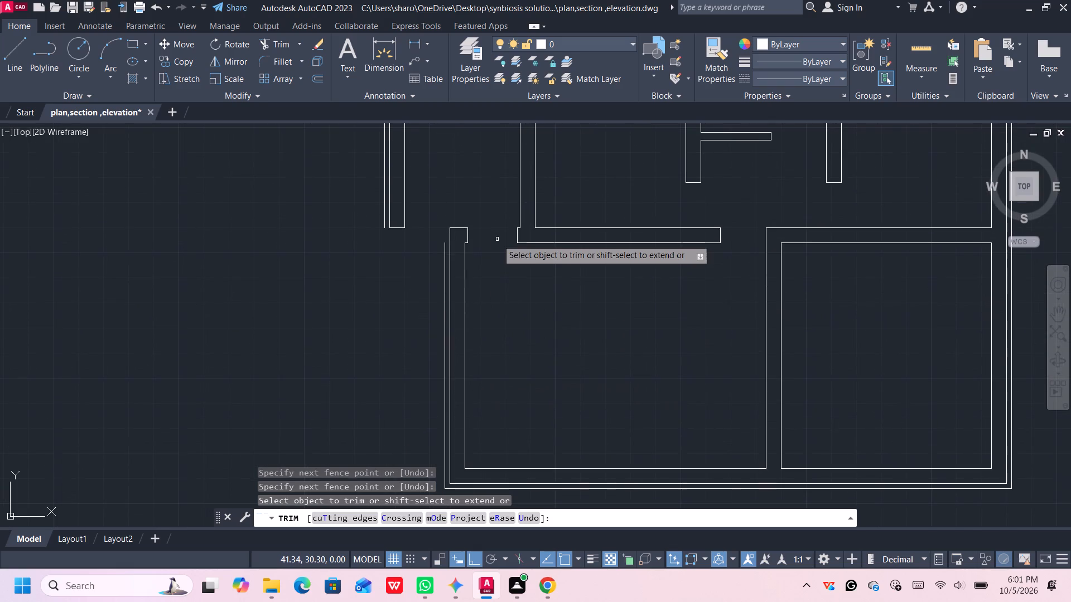
key("space")
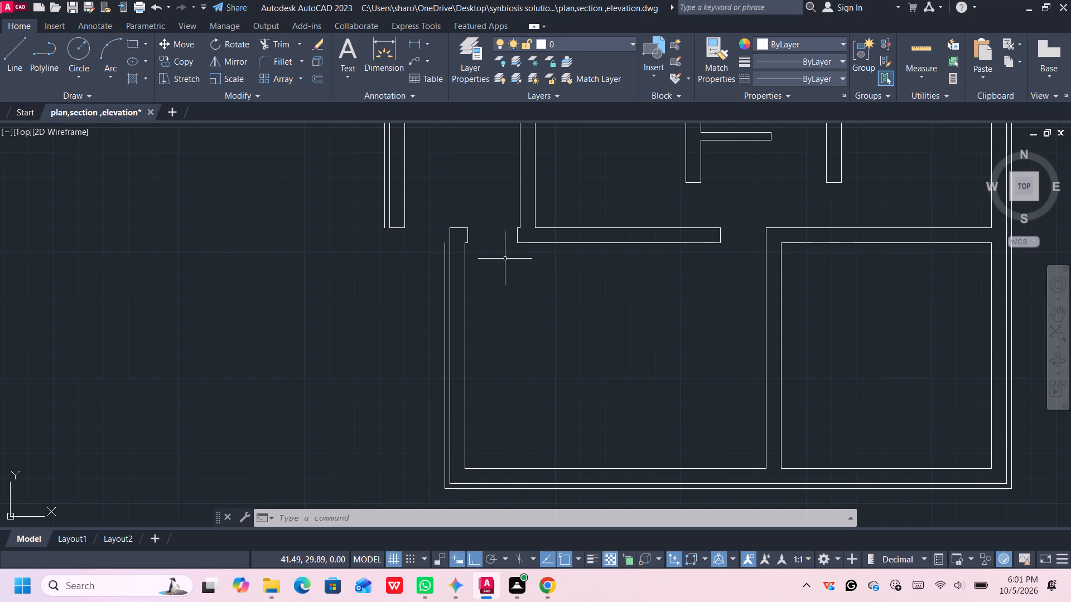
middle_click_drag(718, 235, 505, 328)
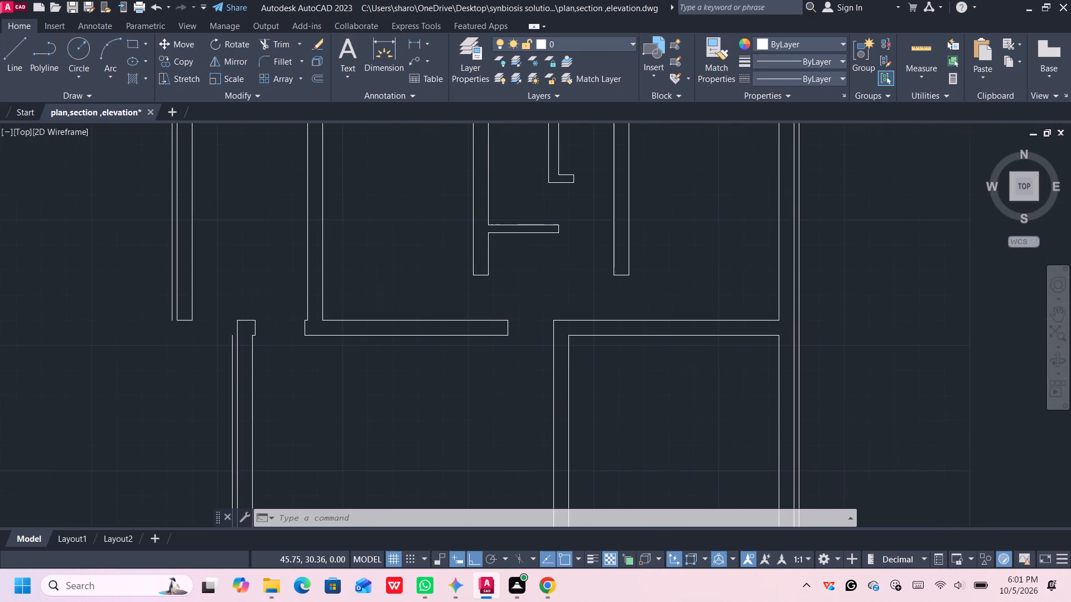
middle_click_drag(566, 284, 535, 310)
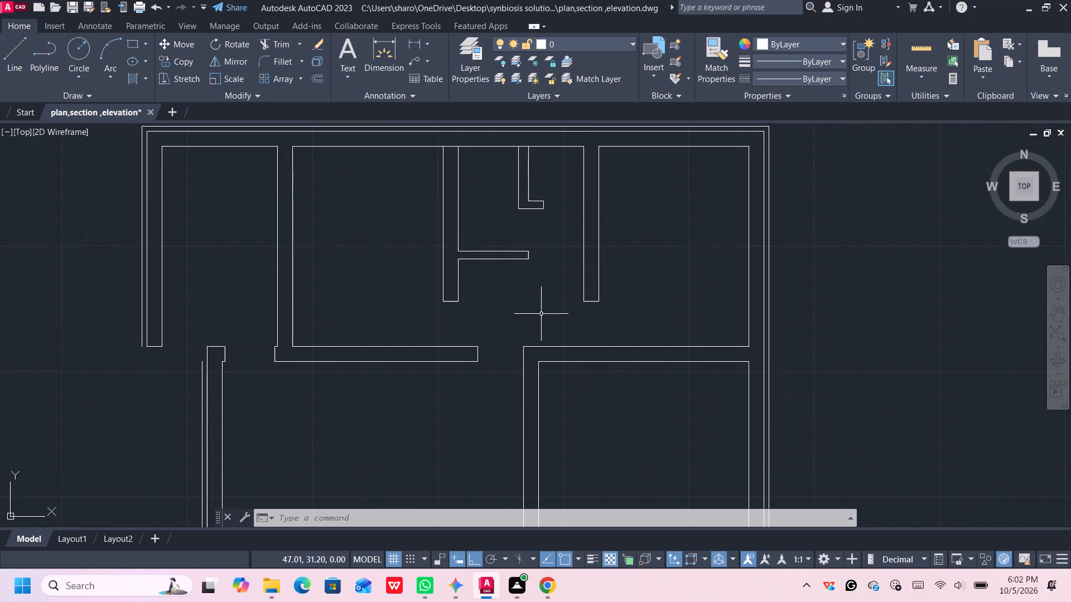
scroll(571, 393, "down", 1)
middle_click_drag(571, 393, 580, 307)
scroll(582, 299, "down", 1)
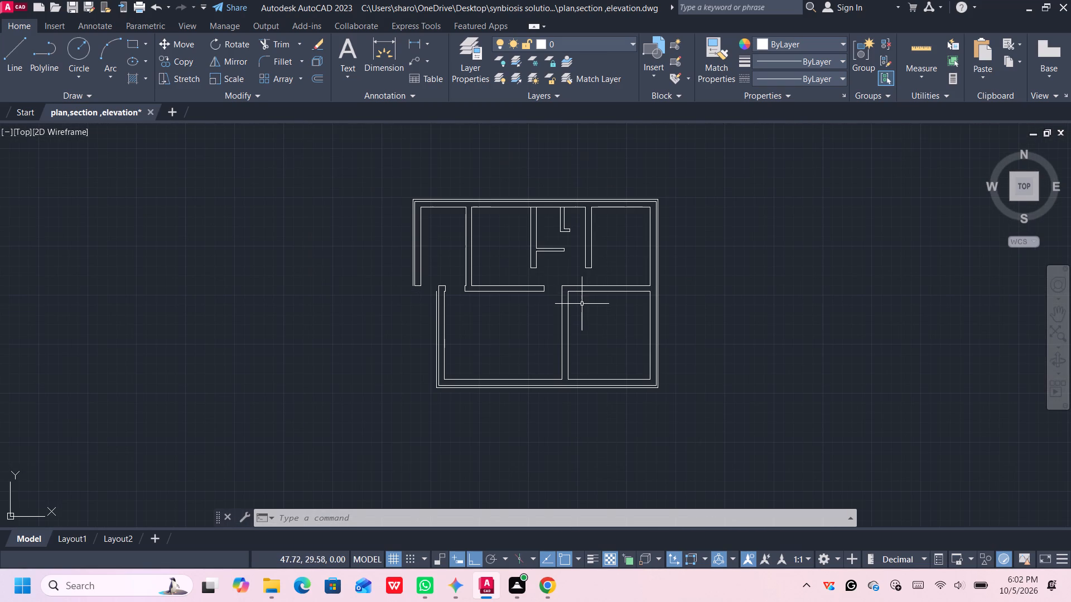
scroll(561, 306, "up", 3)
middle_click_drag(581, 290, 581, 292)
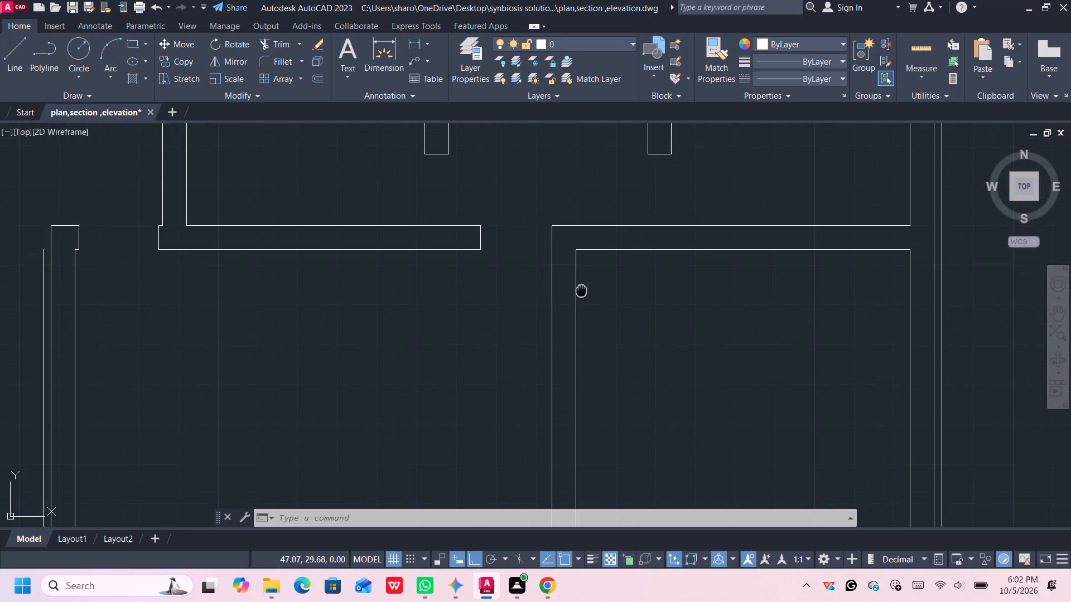
Draw a 0.3 m line across the top of the lower vertical partition, from the inner wall corner to its opposite face.
middle_click_drag(581, 292, 584, 311)
key("l")
key("Return")
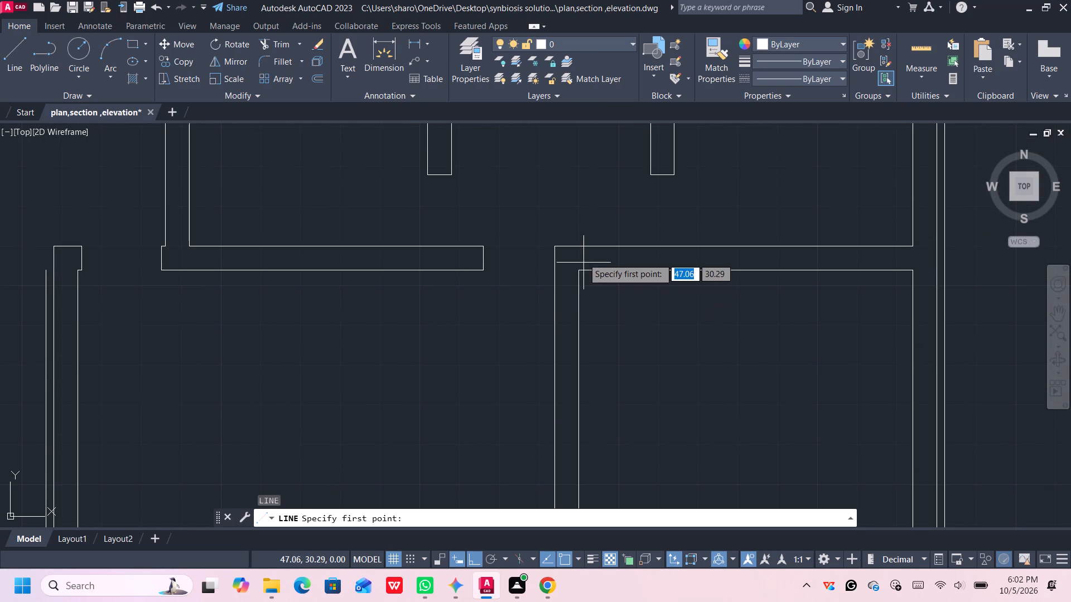
left_click(576, 271)
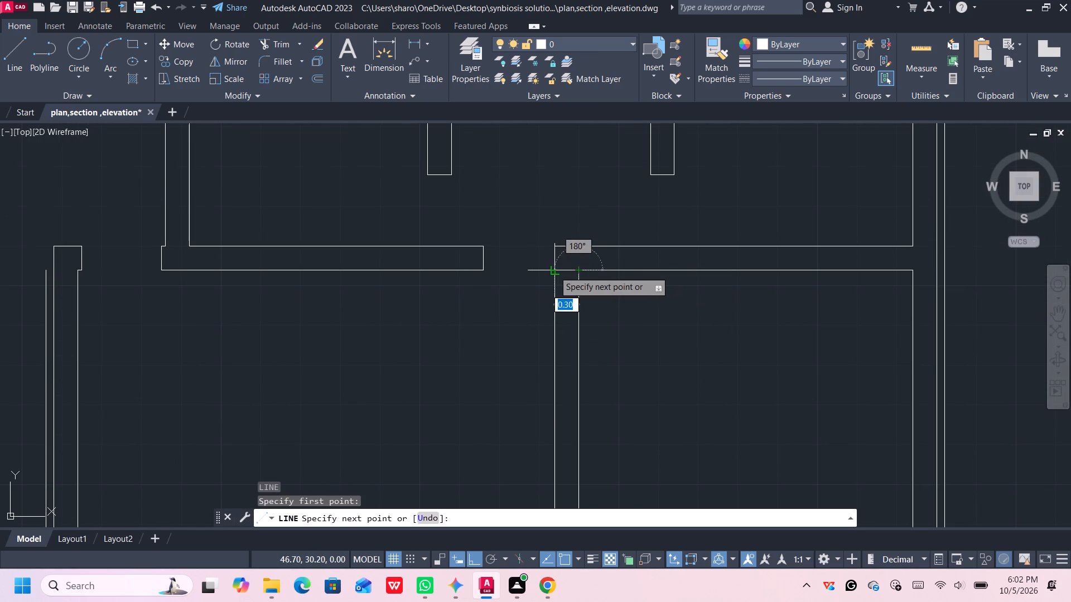
left_click(554, 271)
key("space")
Move the short line across the vertical partition 0.1 m down, away from the horizontal wall.
scroll(562, 261, "up", 1)
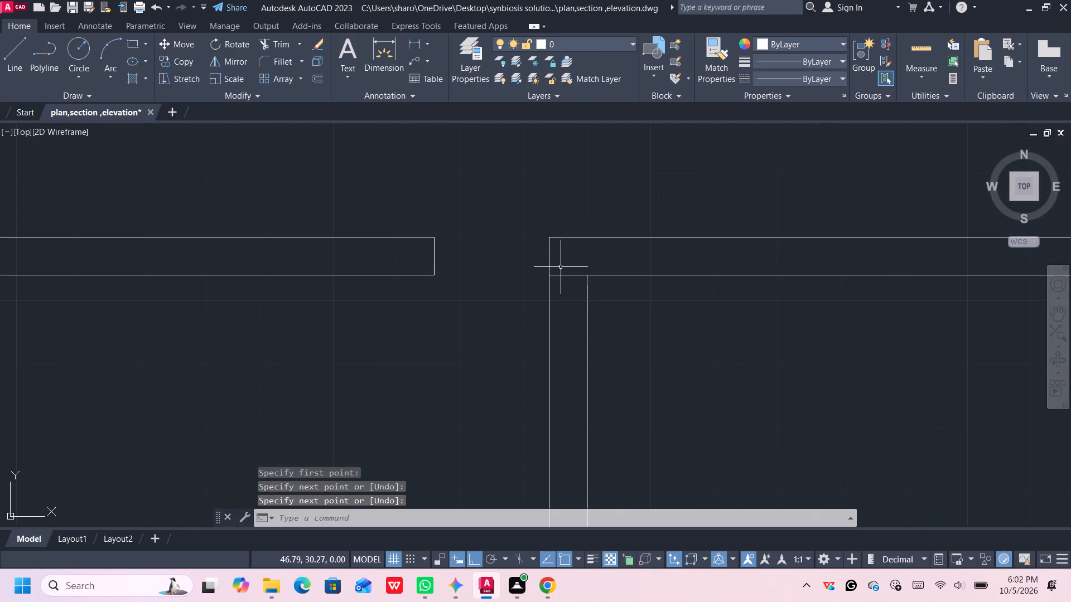
left_click(559, 275)
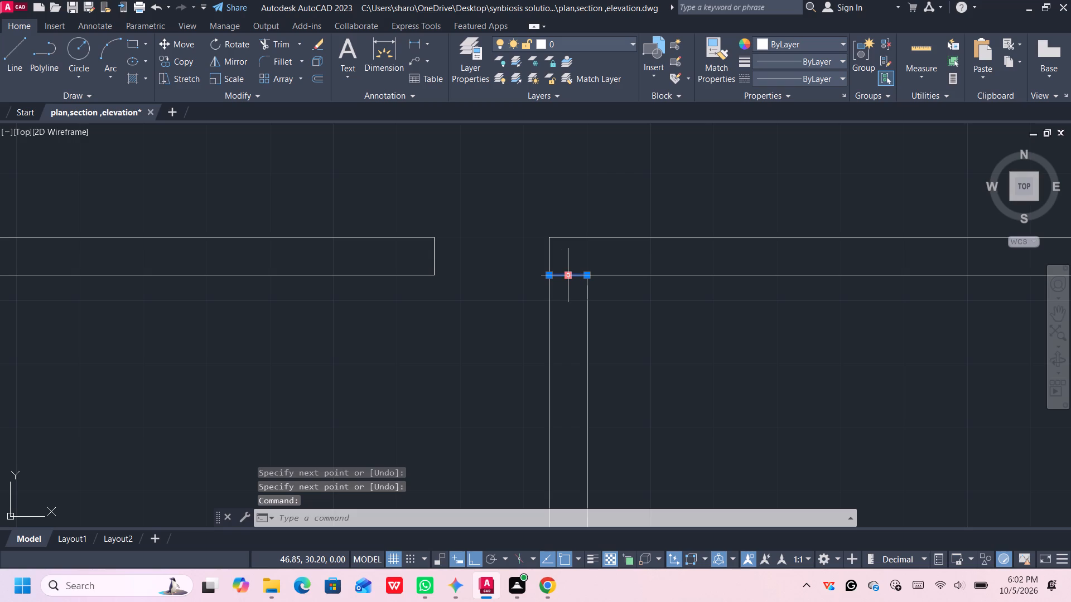
left_click(568, 276)
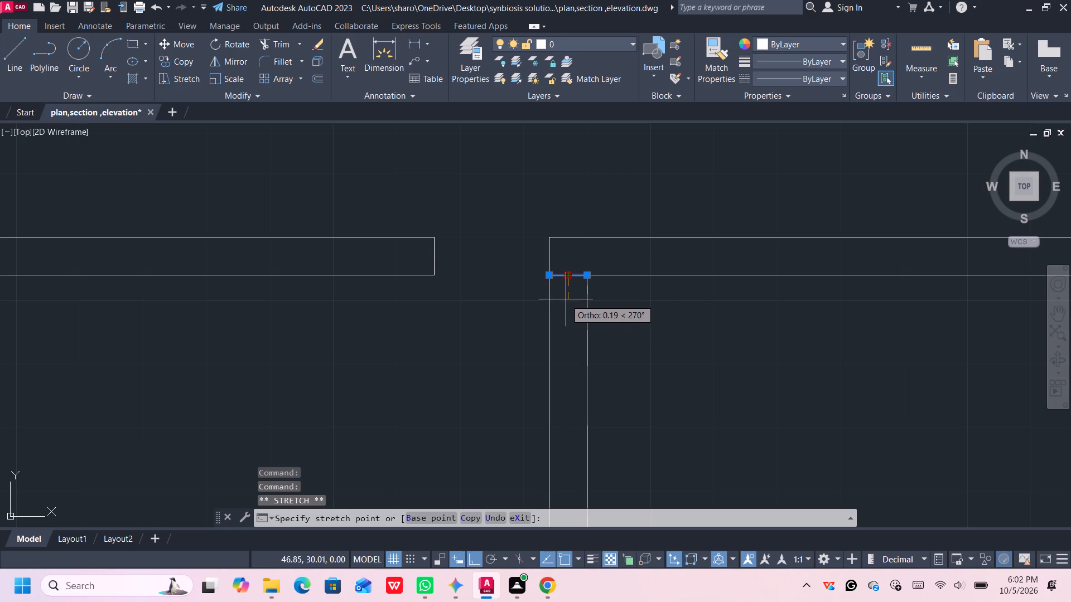
scroll(565, 296, "down", 1)
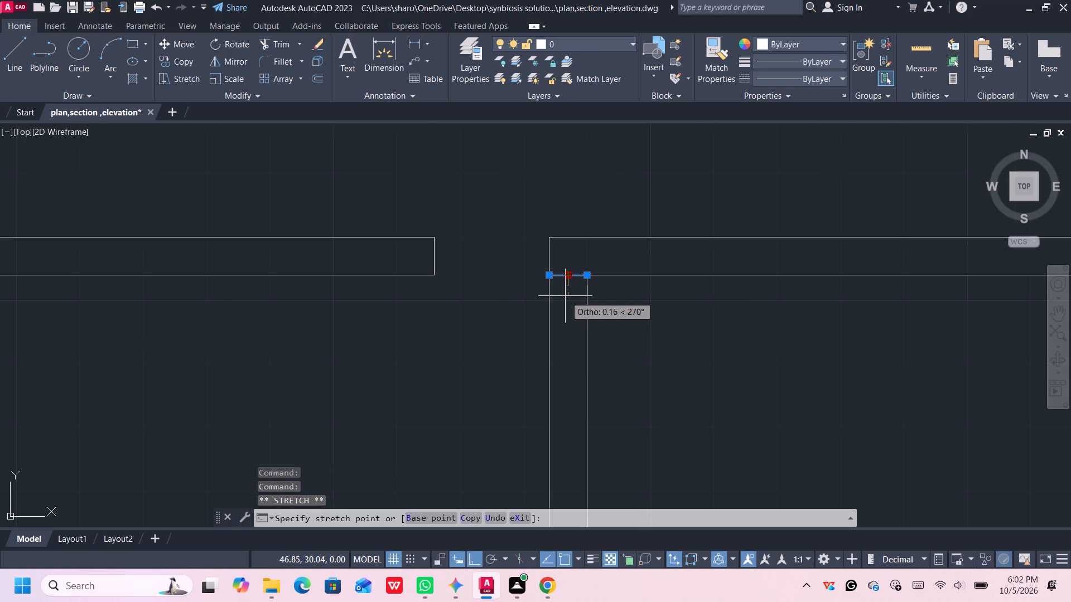
middle_click_drag(565, 295, 553, 247)
middle_click(553, 247)
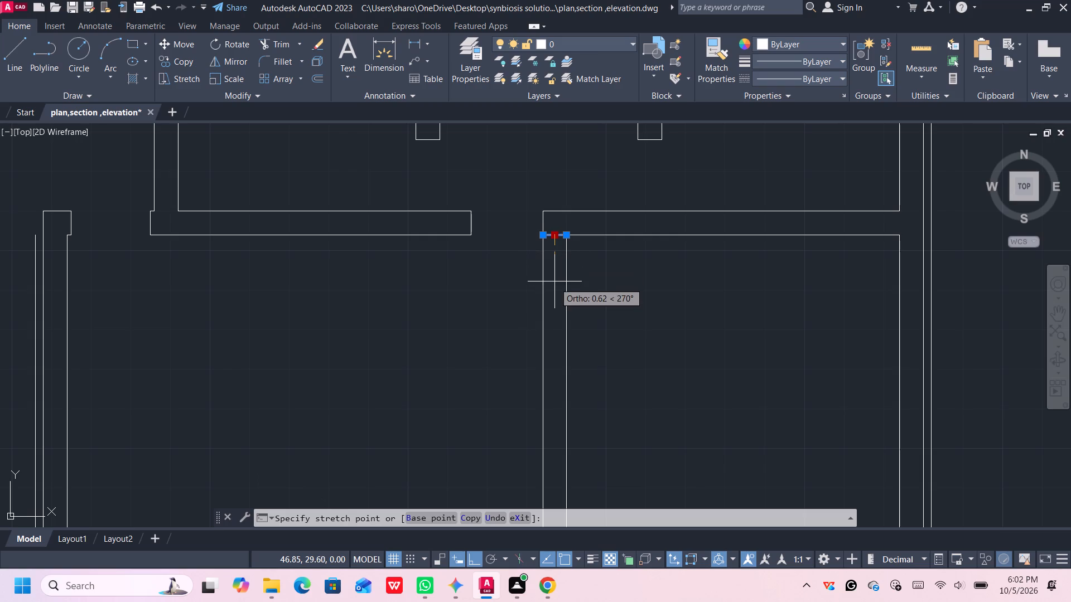
scroll(554, 278, "up", 1)
scroll(554, 278, "down", 1)
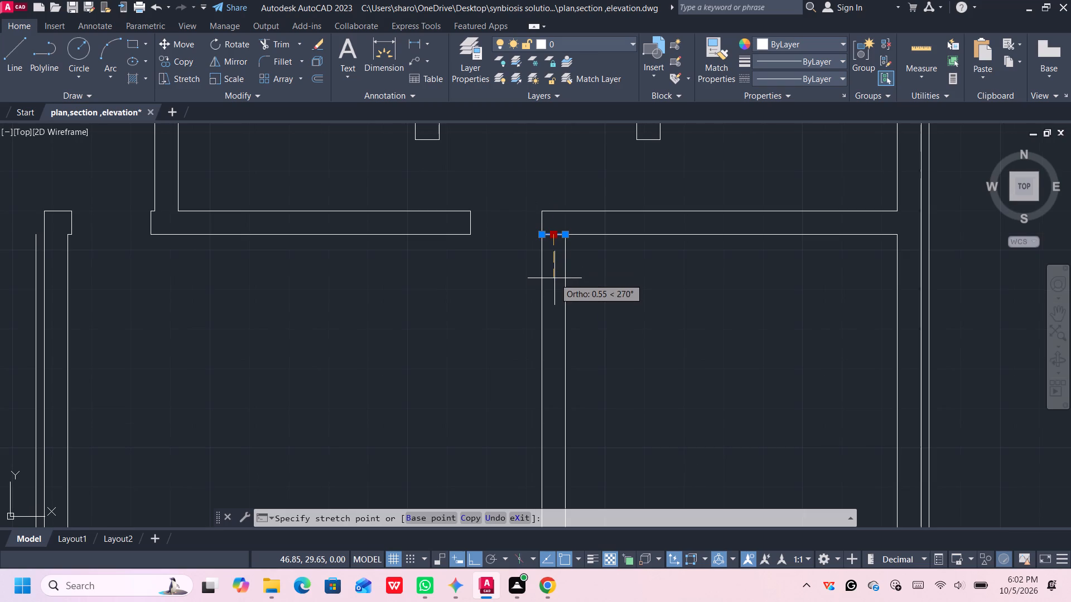
type("0.1")
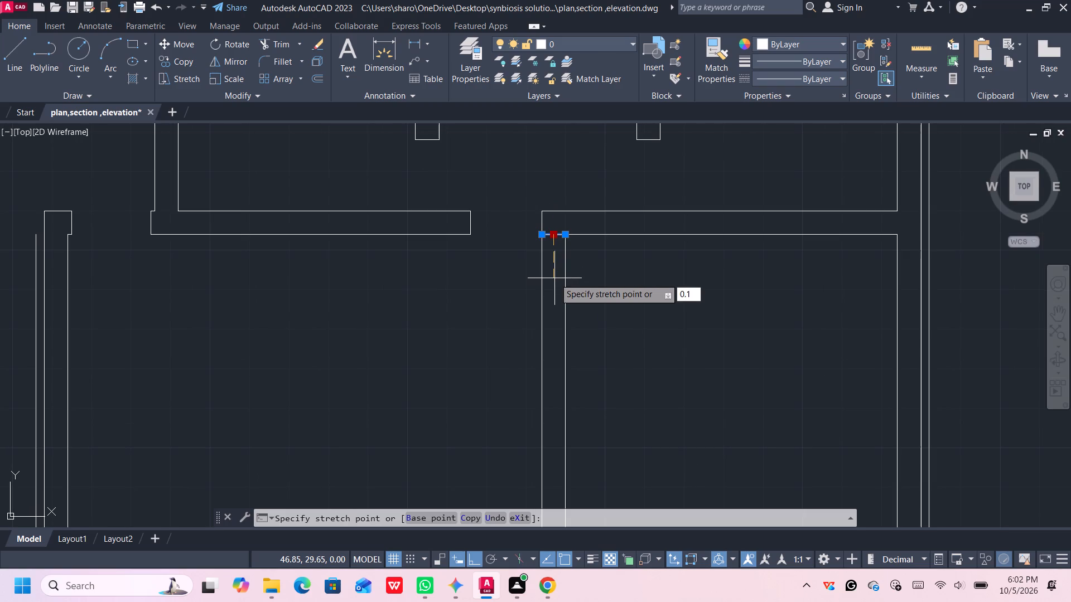
key("Return")
middle_click_drag(563, 263, 575, 269)
middle_click(582, 281)
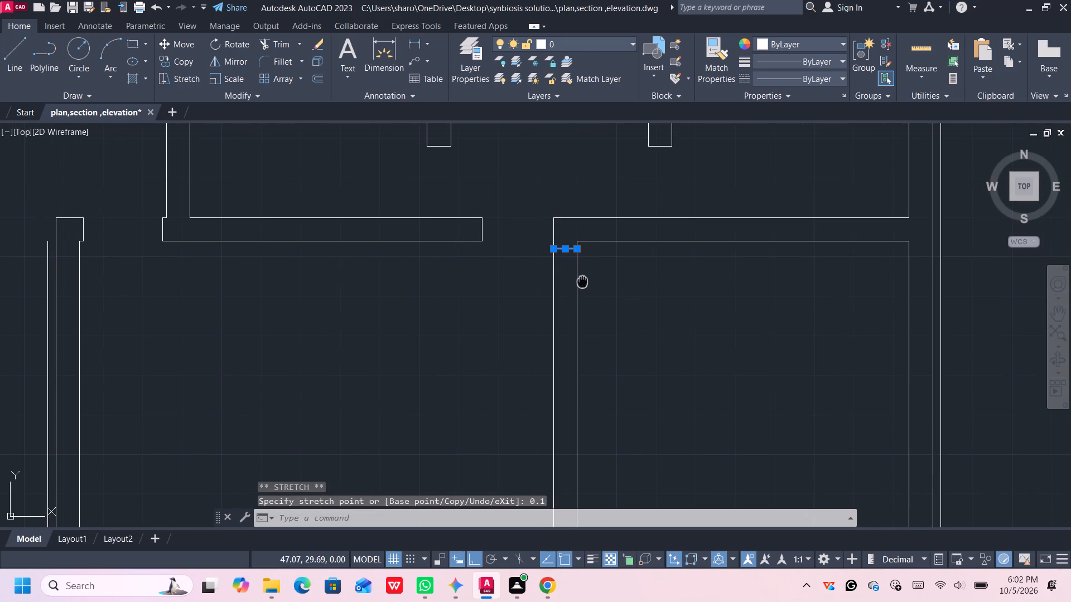
key("space")
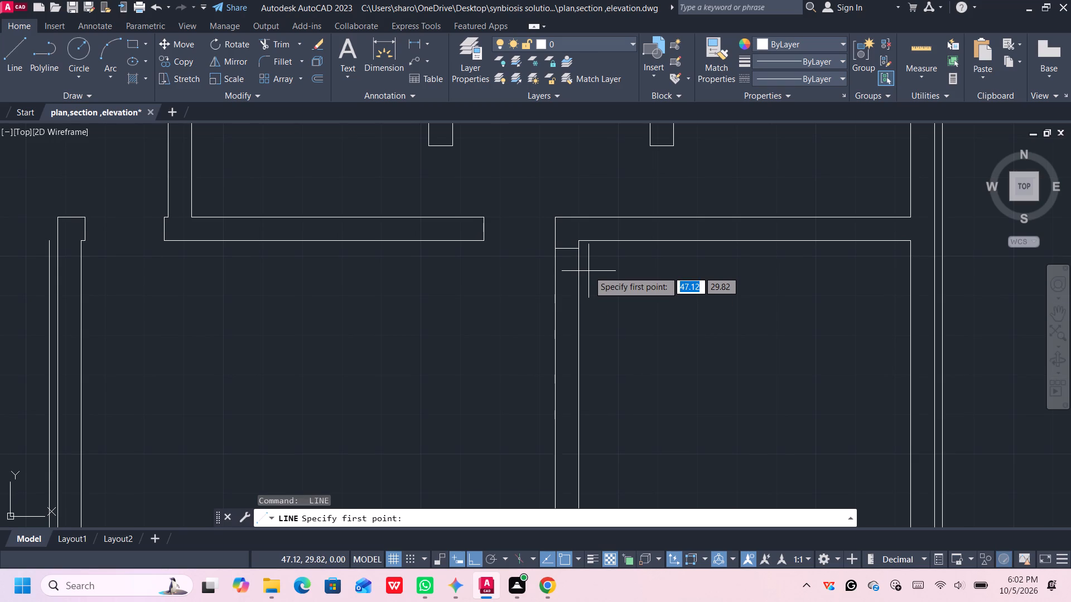
key("Escape")
Move the short line across the vertical partition 0.05 m back up toward the horizontal wall.
scroll(572, 251, "up", 1)
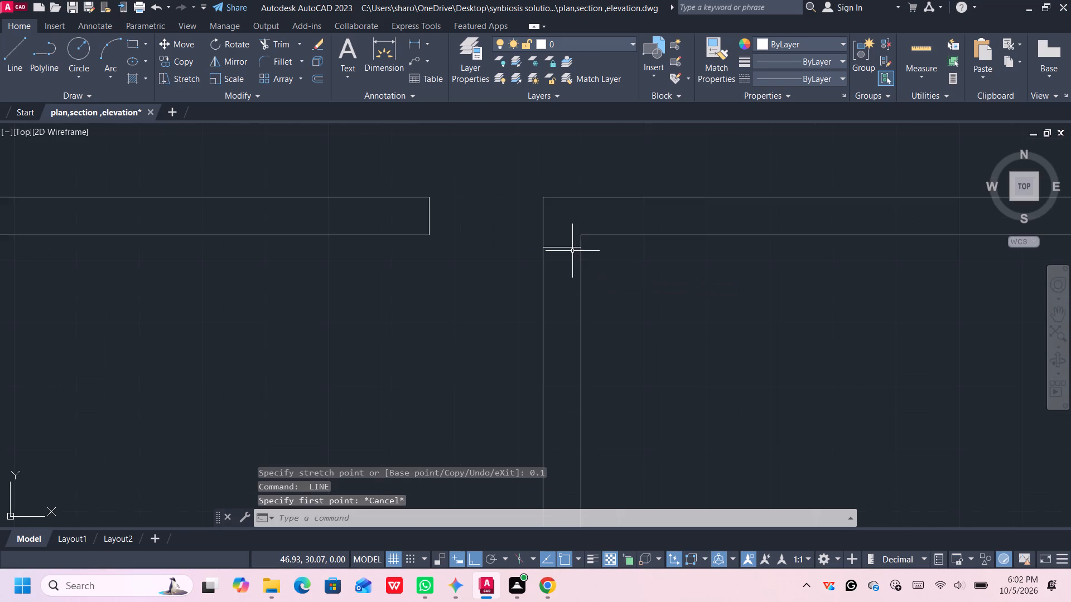
scroll(572, 251, "up", 1)
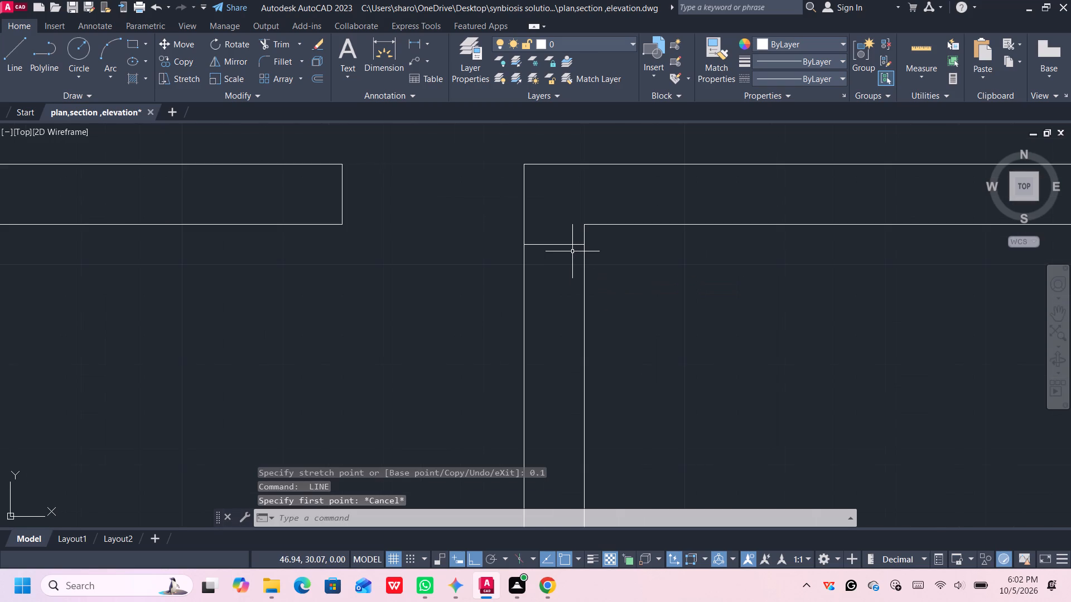
left_click(568, 245)
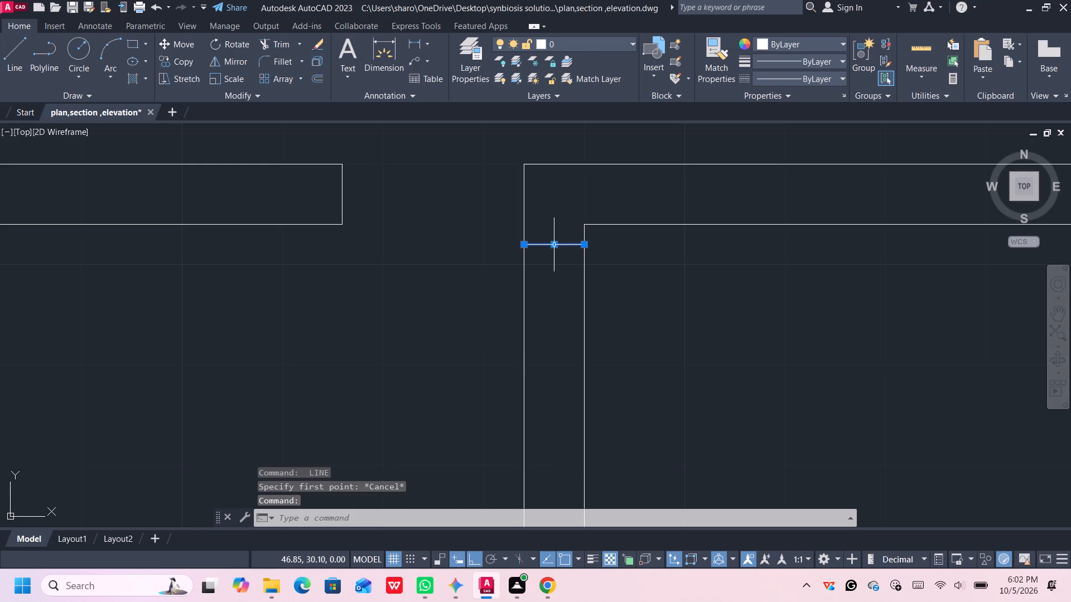
left_click(554, 246)
type("0.05")
key("Return")
Offset the short jamb line 0.9 m down the vertical partition to mark the door's other jamb.
scroll(581, 272, "down", 1)
middle_click_drag(596, 289, 596, 288)
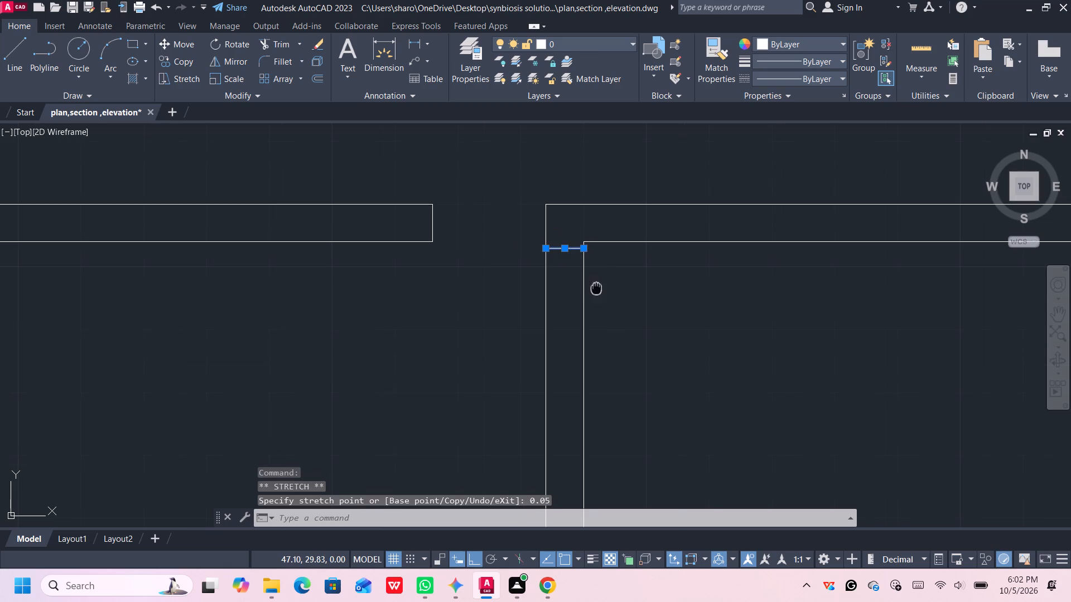
middle_click_drag(596, 288, 604, 265)
scroll(604, 270, "up", 1)
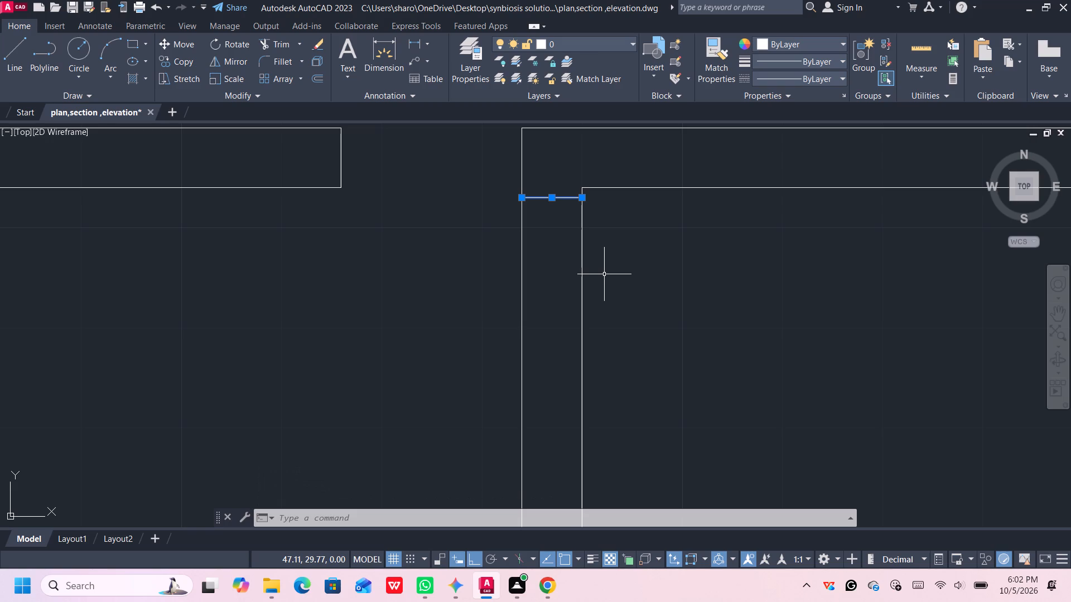
key("o")
key("Return")
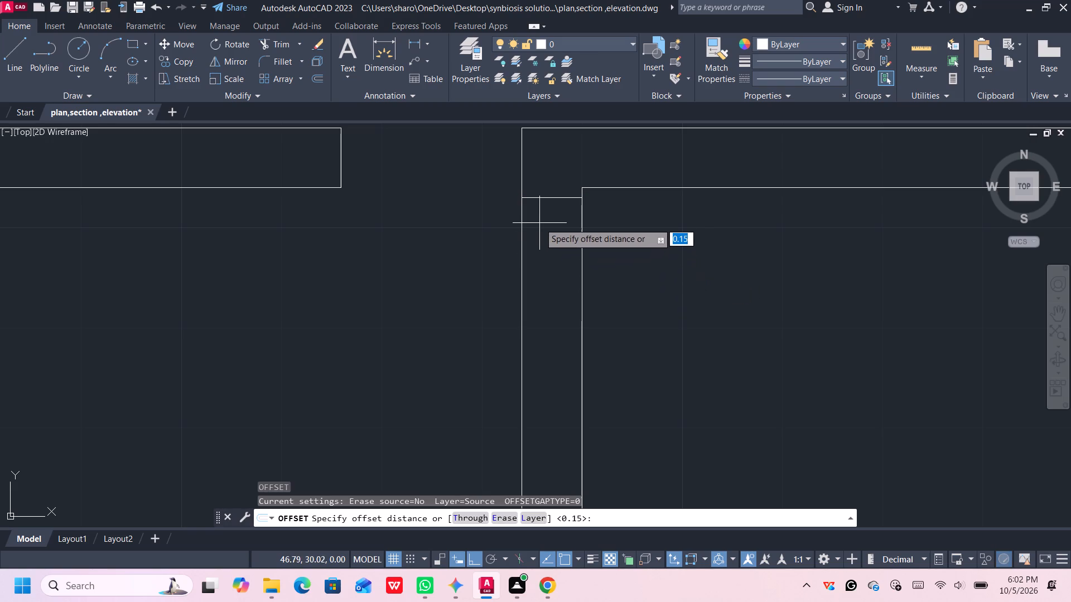
left_click(552, 198)
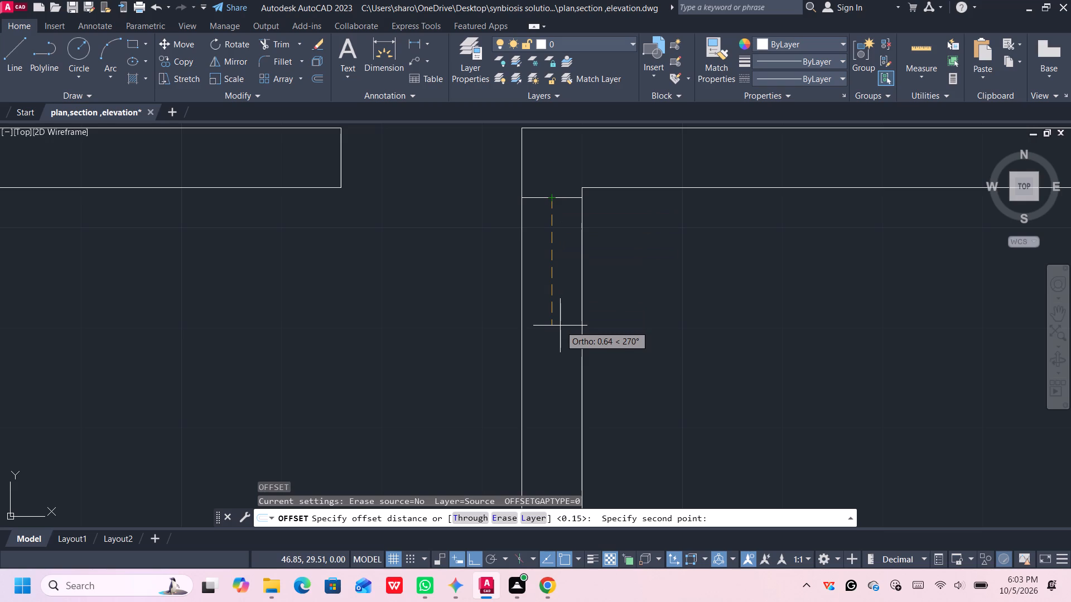
type("0.")
key("9")
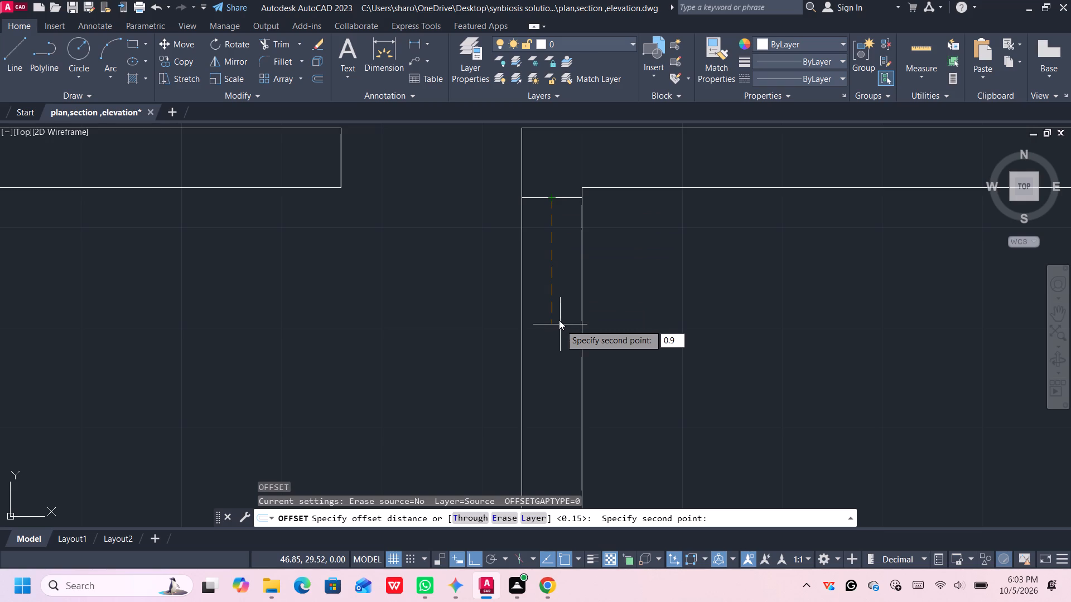
key("Return")
left_click(560, 325)
scroll(560, 325, "down", 2)
middle_click_drag(560, 325, 565, 287)
key("space")
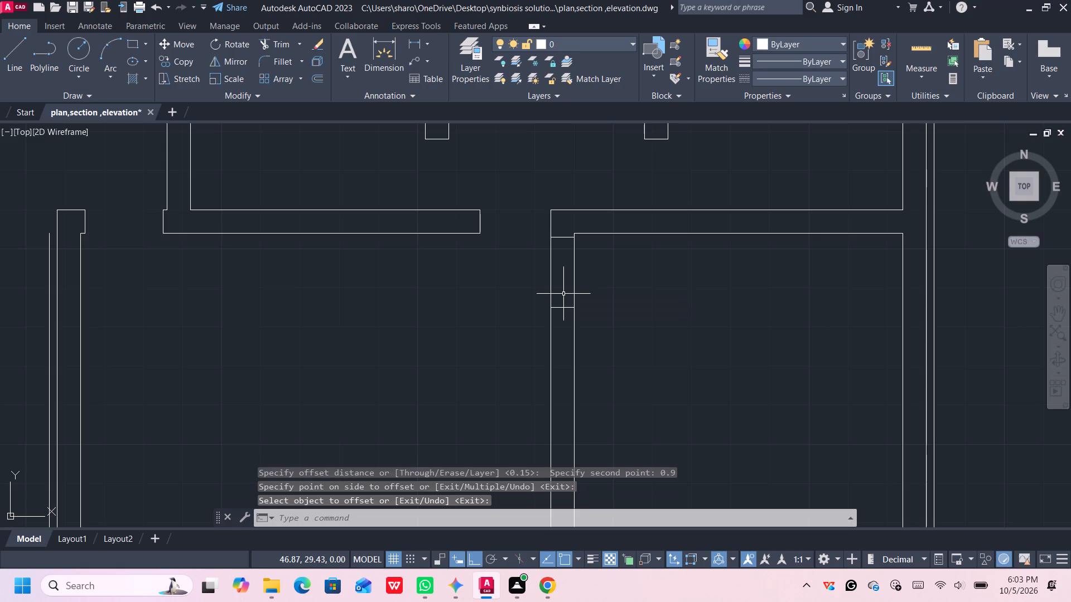
Trim both faces of the vertical partition between the two jamb lines to cut the door opening.
type("tr")
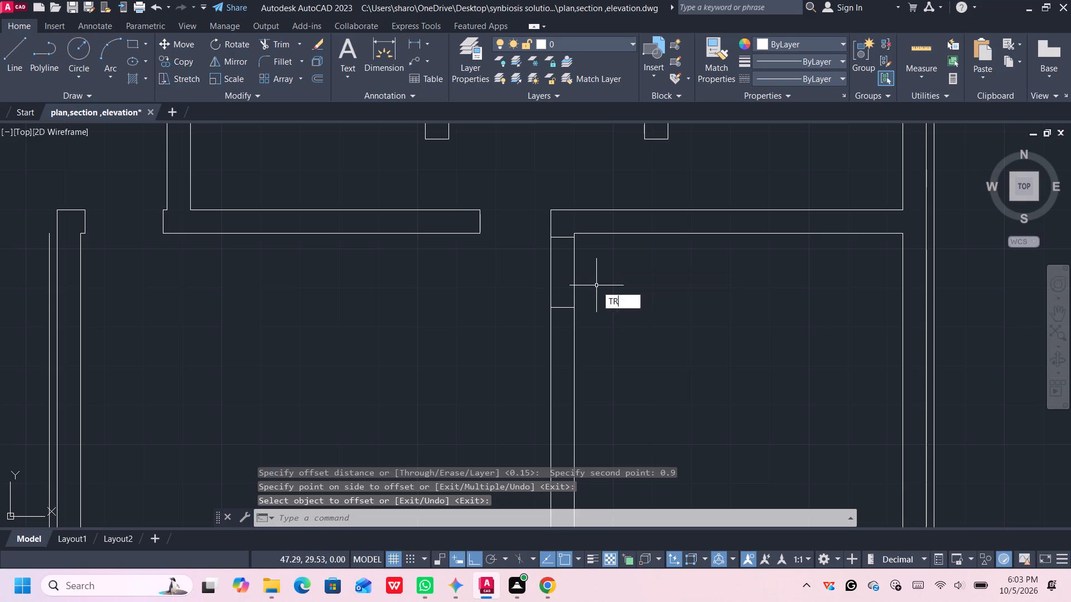
key("Return")
left_click(605, 278)
left_click(508, 277)
middle_click_drag(511, 277, 520, 287)
key("Escape")
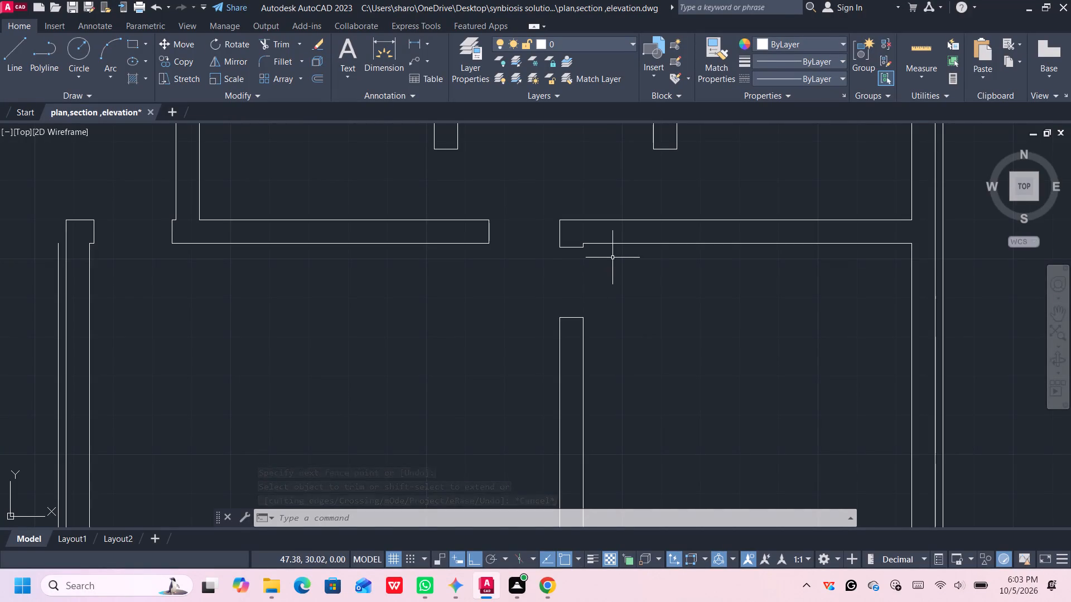
Examine the plan's walls and door openings, ending at the outer wall gap near the entrance.
middle_click_drag(614, 258, 635, 297)
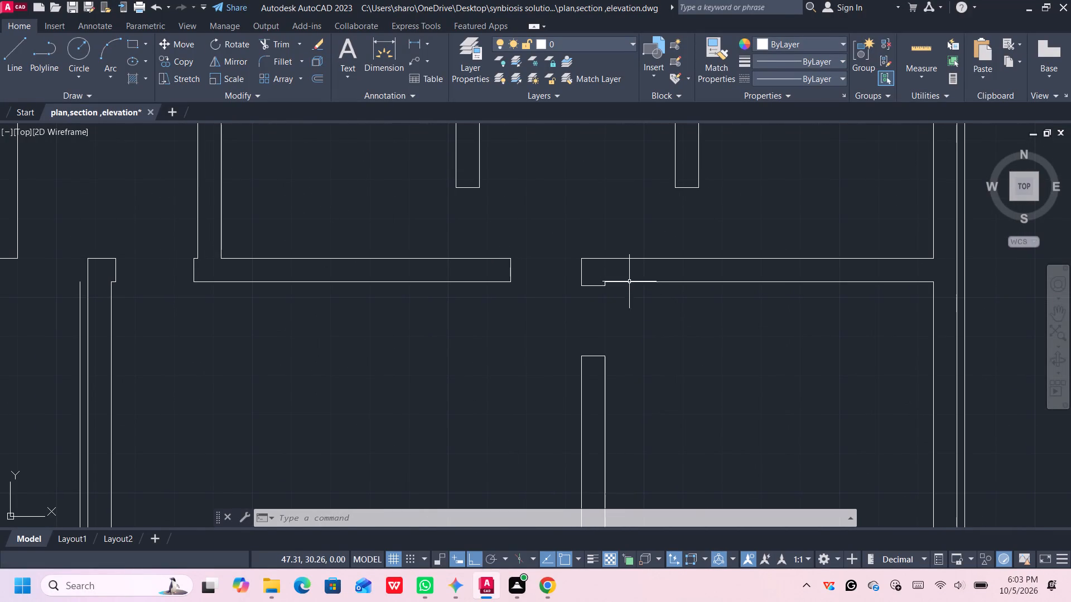
middle_click_drag(635, 335, 664, 215)
scroll(467, 309, "down", 3)
middle_click_drag(431, 324, 447, 337)
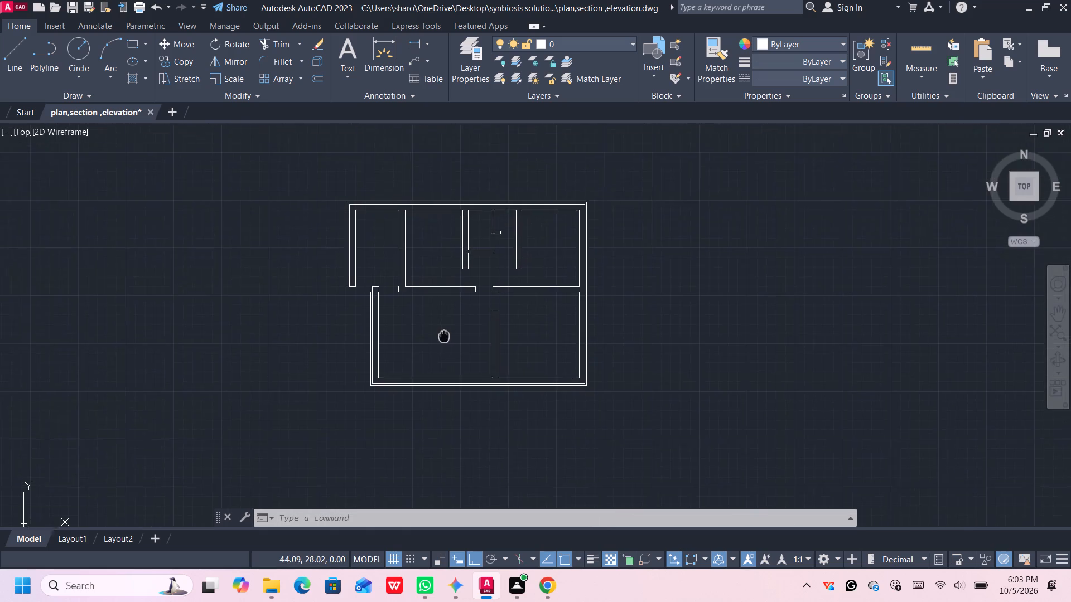
middle_click_drag(447, 337, 470, 358)
middle_click_drag(411, 290, 436, 285)
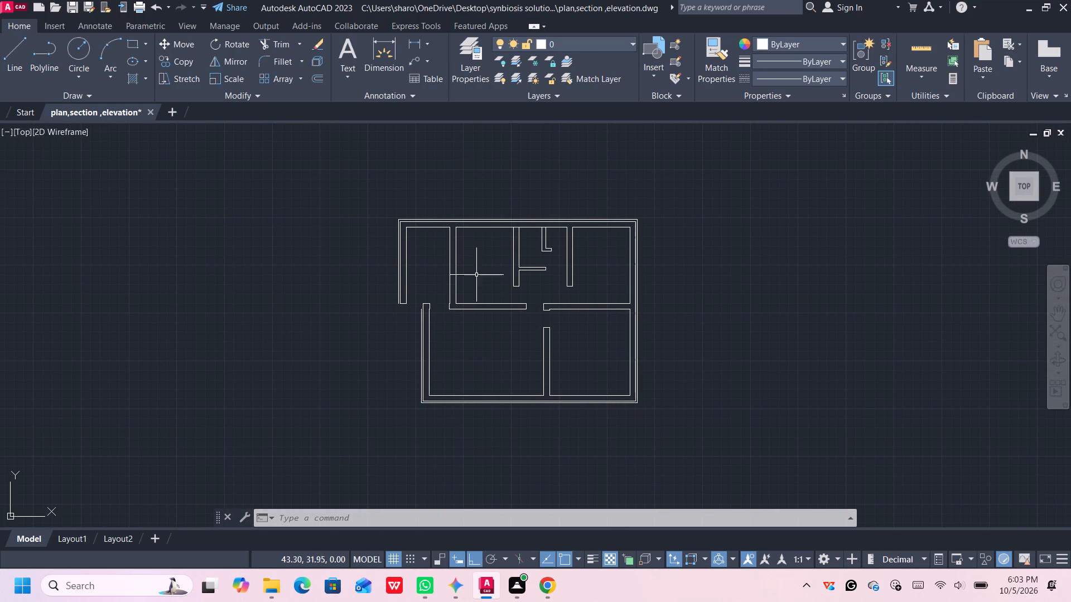
middle_click_drag(459, 278, 476, 283)
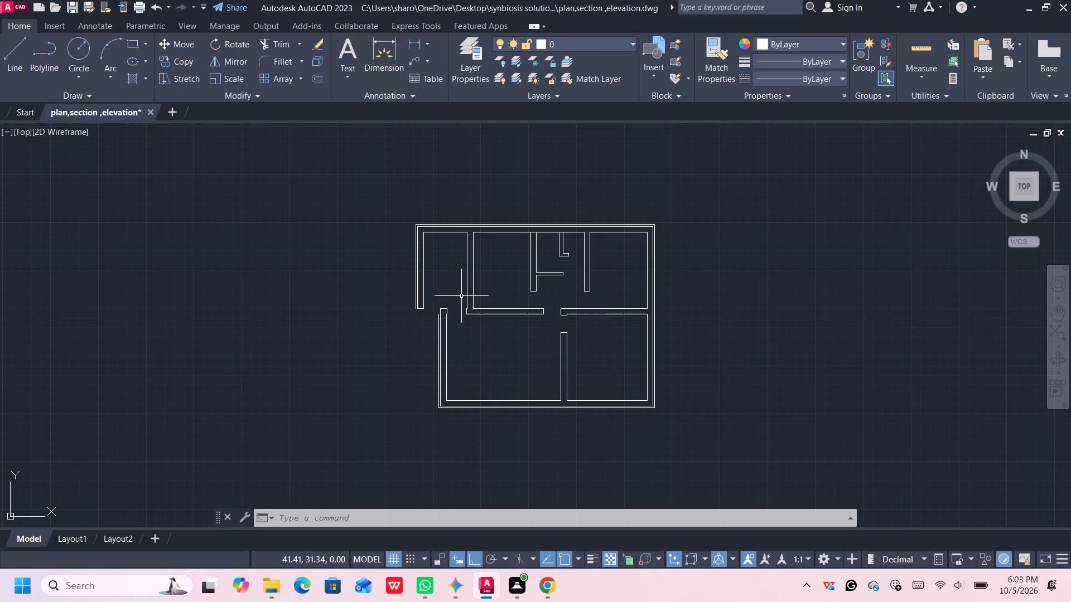
middle_click_drag(476, 321, 491, 301)
scroll(446, 298, "up", 1)
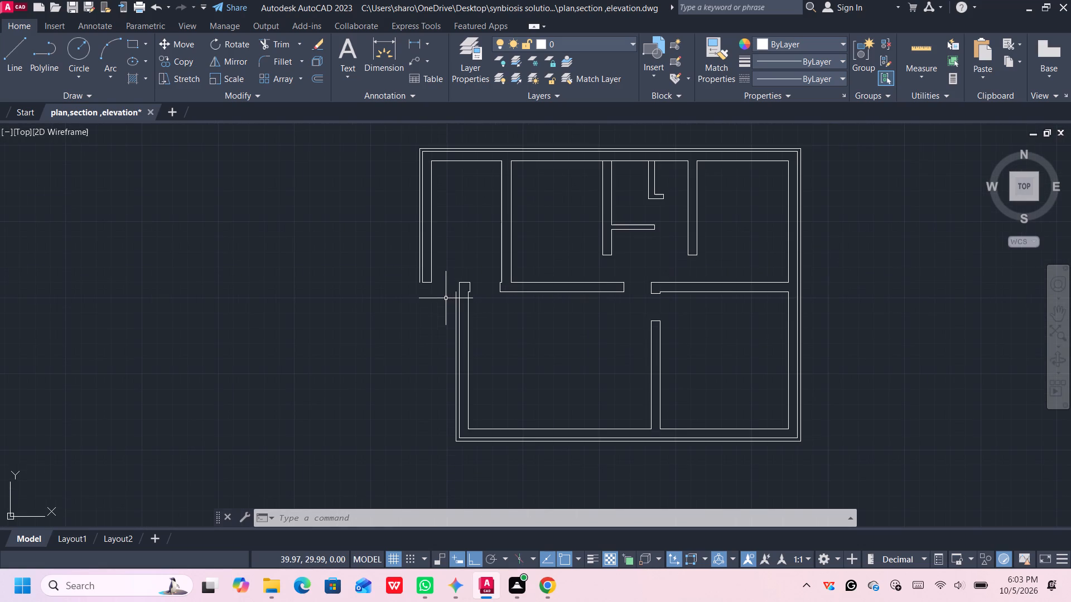
scroll(415, 299, "up", 2)
middle_click_drag(434, 288, 442, 300)
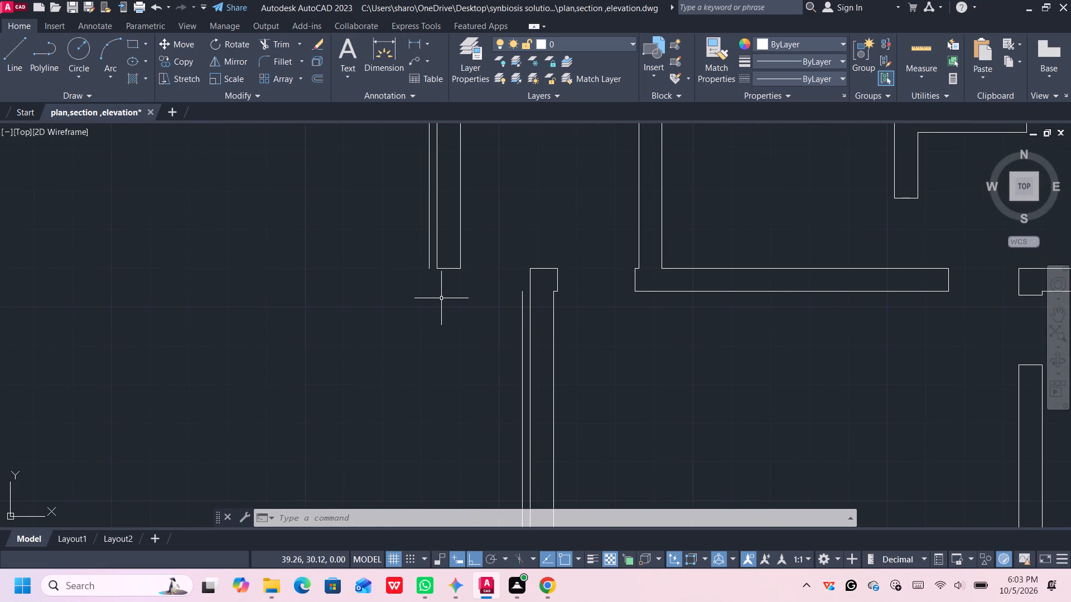
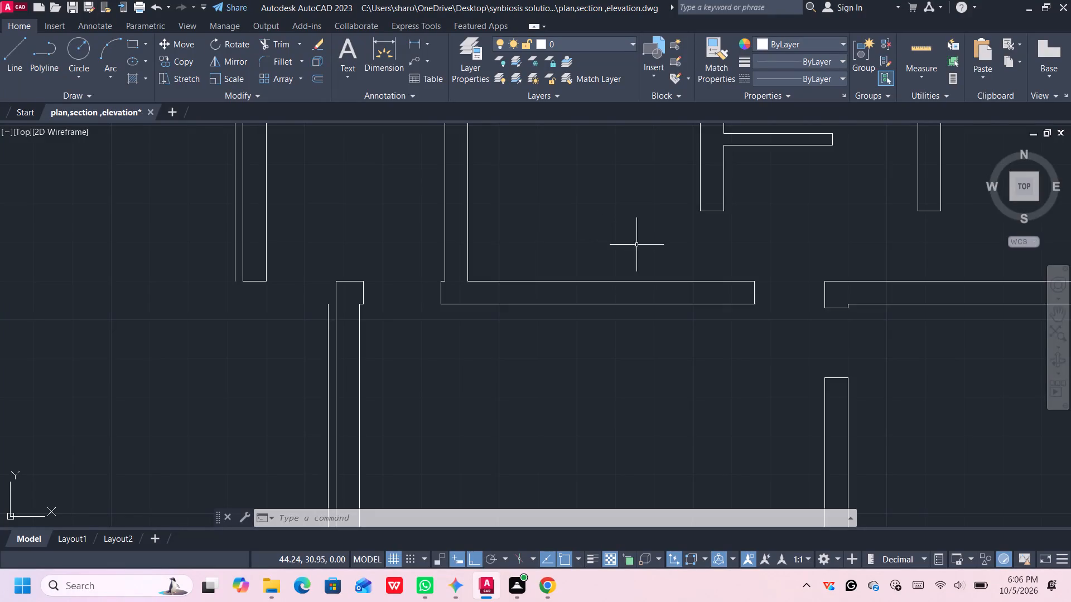
Draw a horizontal line about 1.25 m long from the lower outer wall's outer face across the entrance-side gap toward the upper wall.
scroll(648, 247, "down", 2)
middle_click_drag(712, 275, 592, 248)
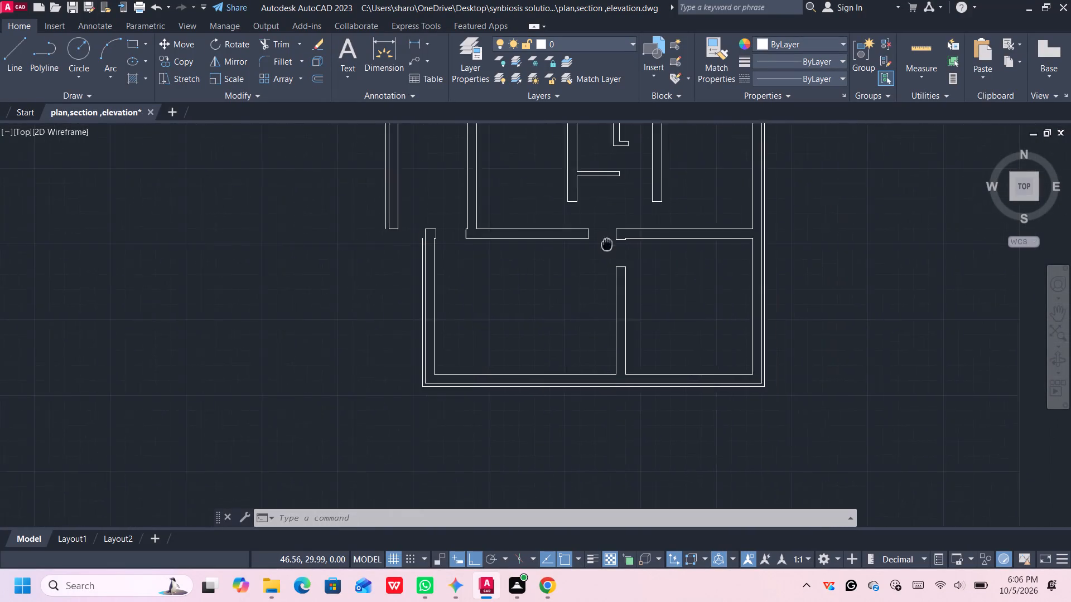
middle_click_drag(592, 248, 493, 268)
middle_click_drag(615, 231, 559, 265)
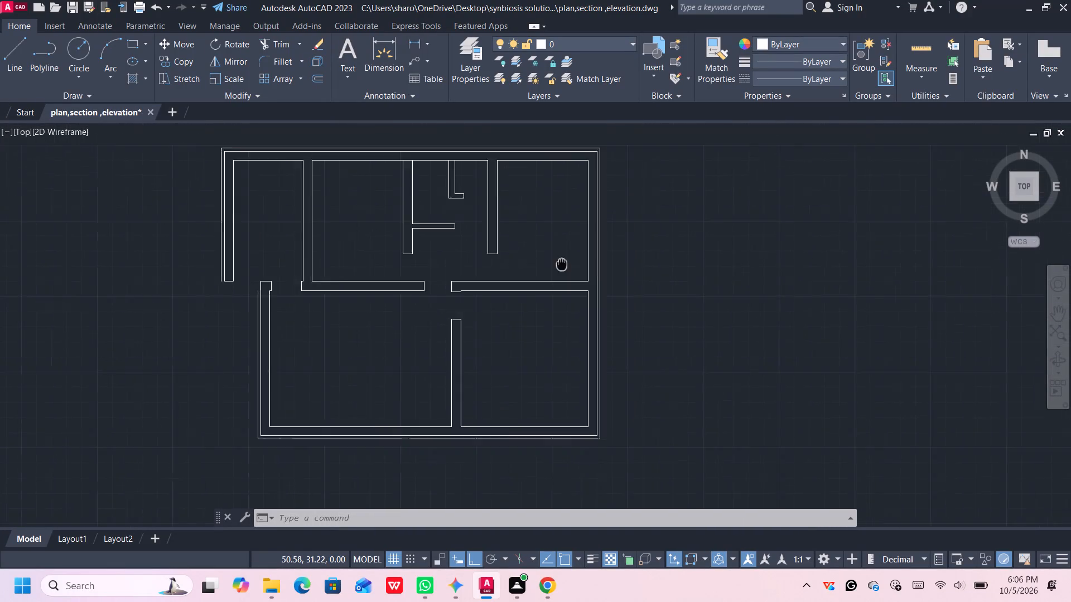
middle_click_drag(559, 265, 515, 279)
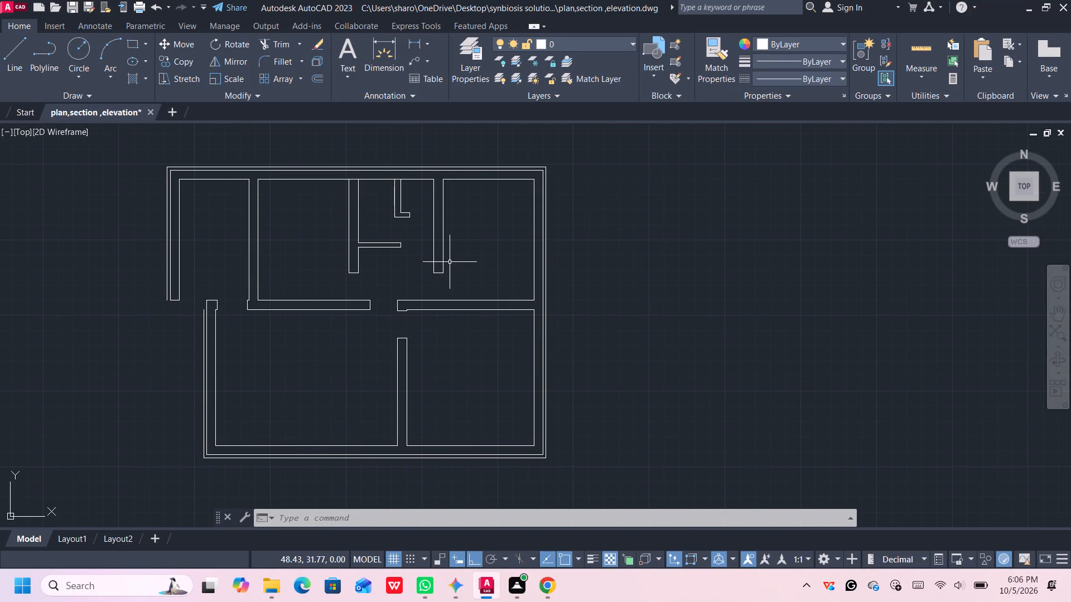
middle_click_drag(447, 293, 454, 267)
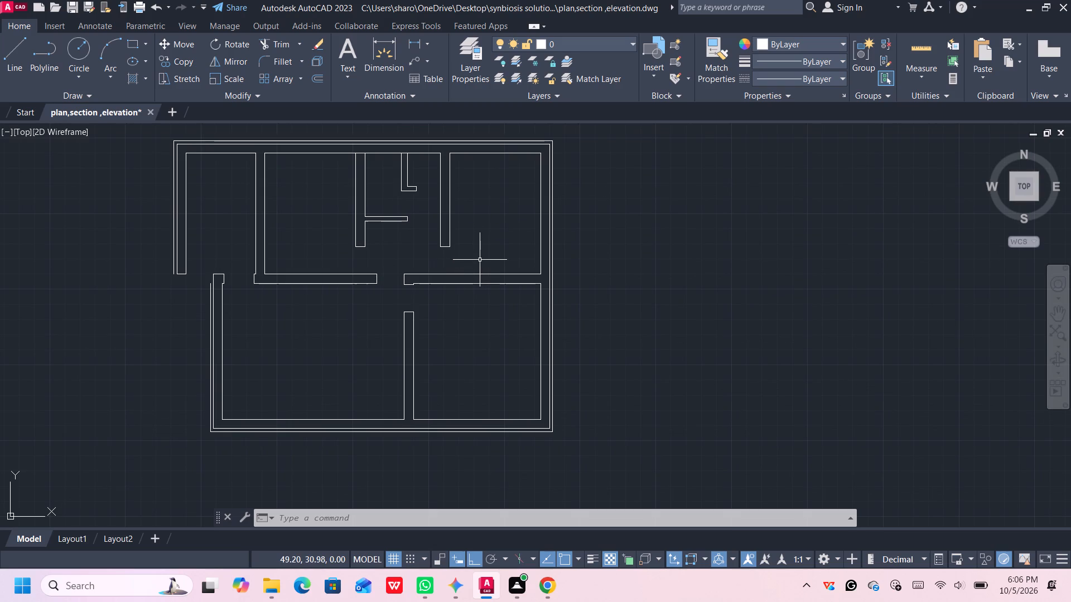
middle_click_drag(208, 315, 343, 314)
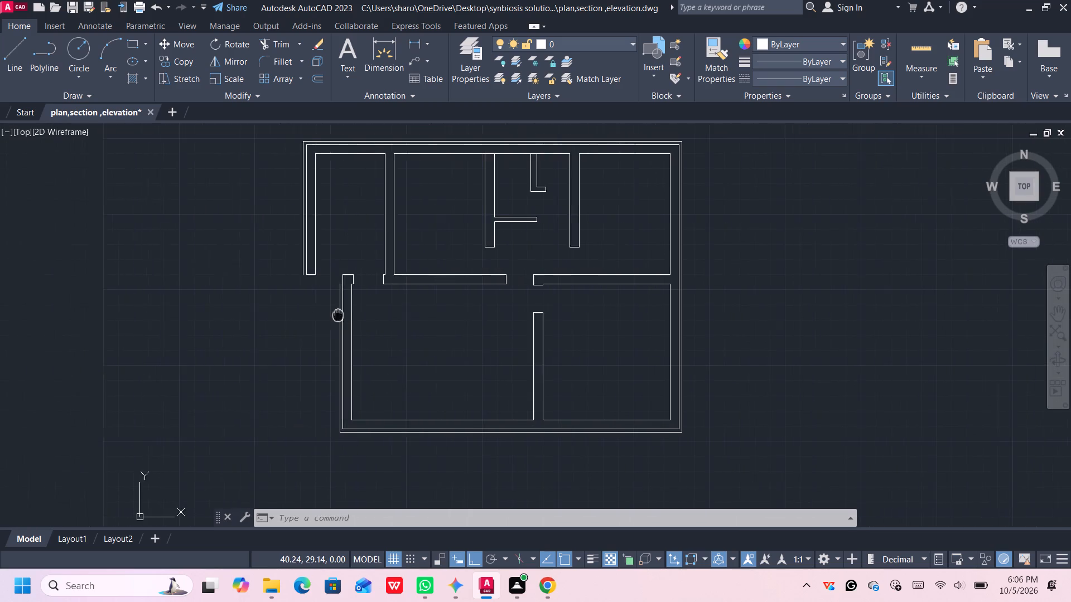
middle_click_drag(343, 314, 345, 313)
scroll(313, 300, "up", 1)
middle_click_drag(328, 279, 351, 304)
middle_click(351, 304)
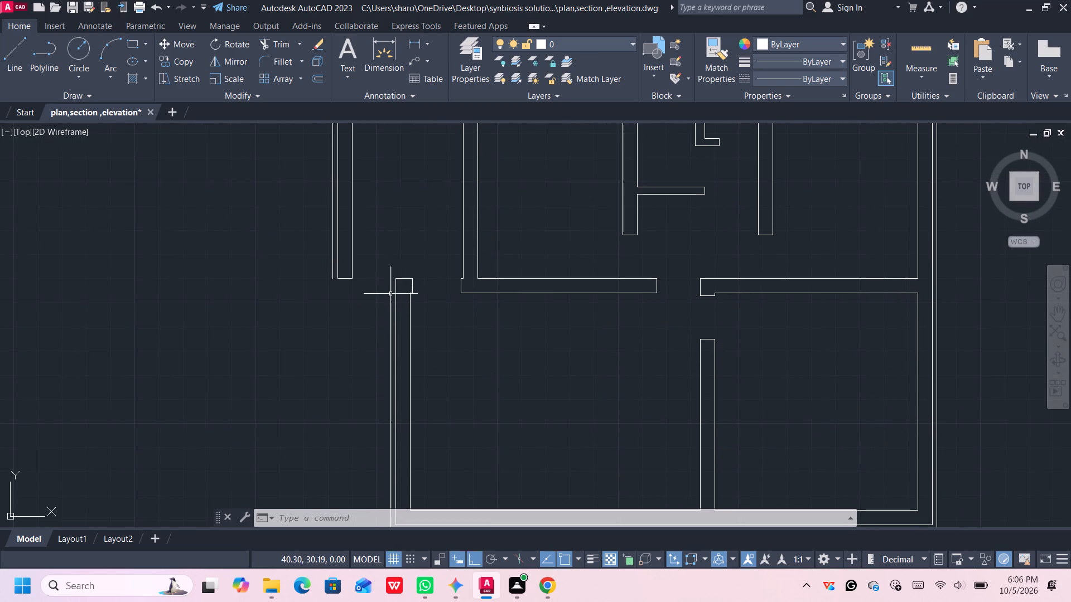
scroll(390, 294, "up", 2)
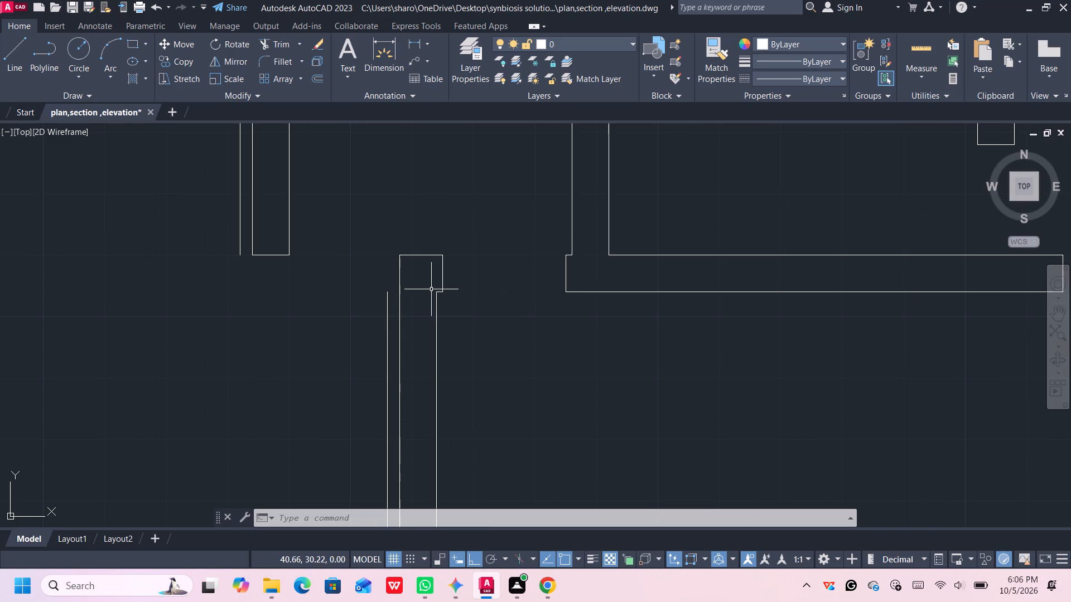
key("l")
key("Return")
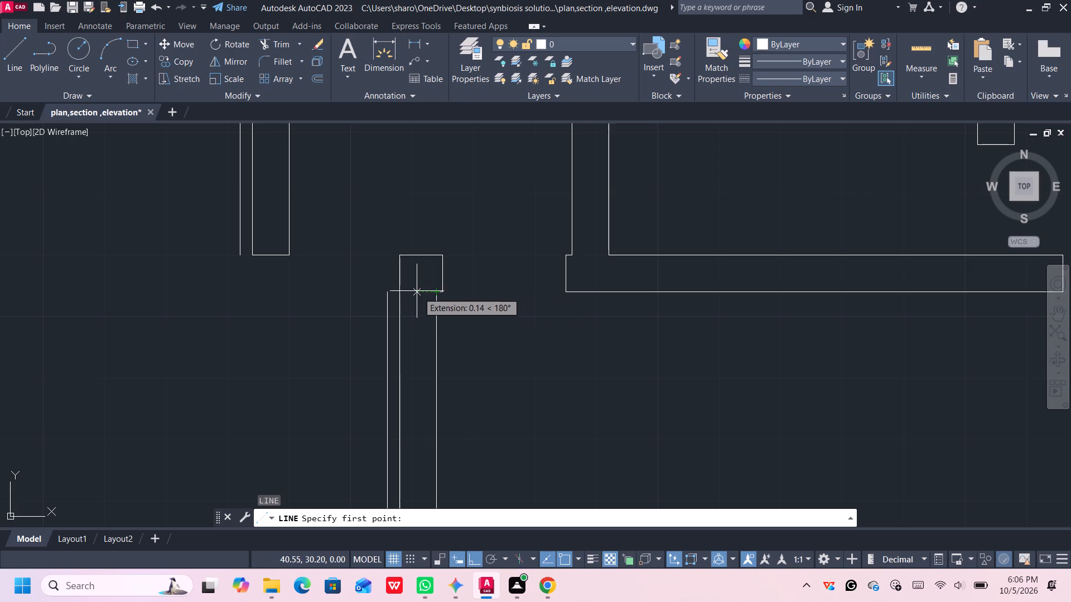
left_click(397, 292)
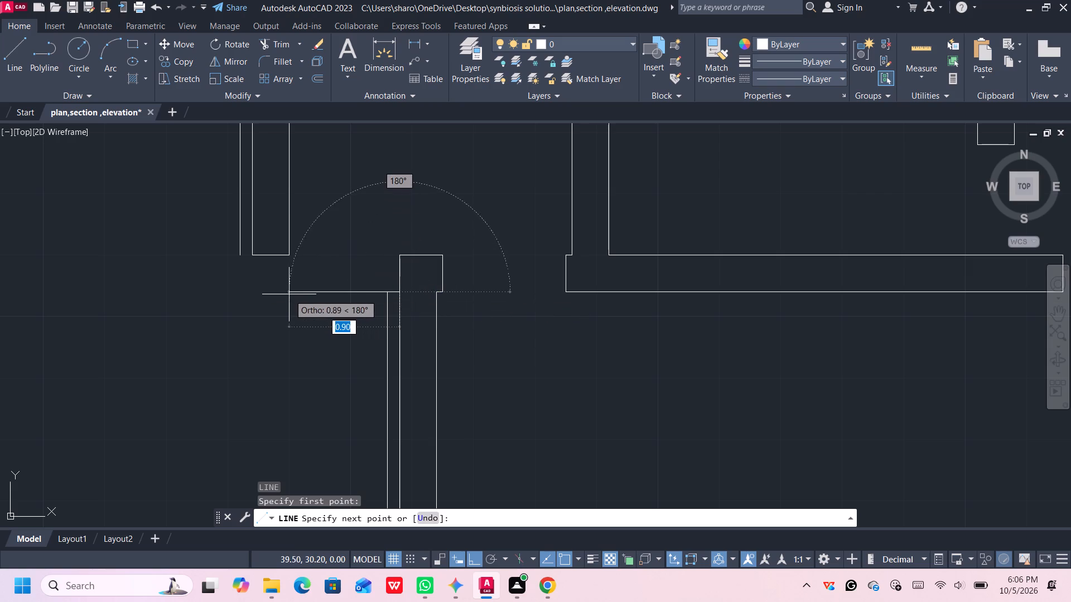
left_click(245, 279)
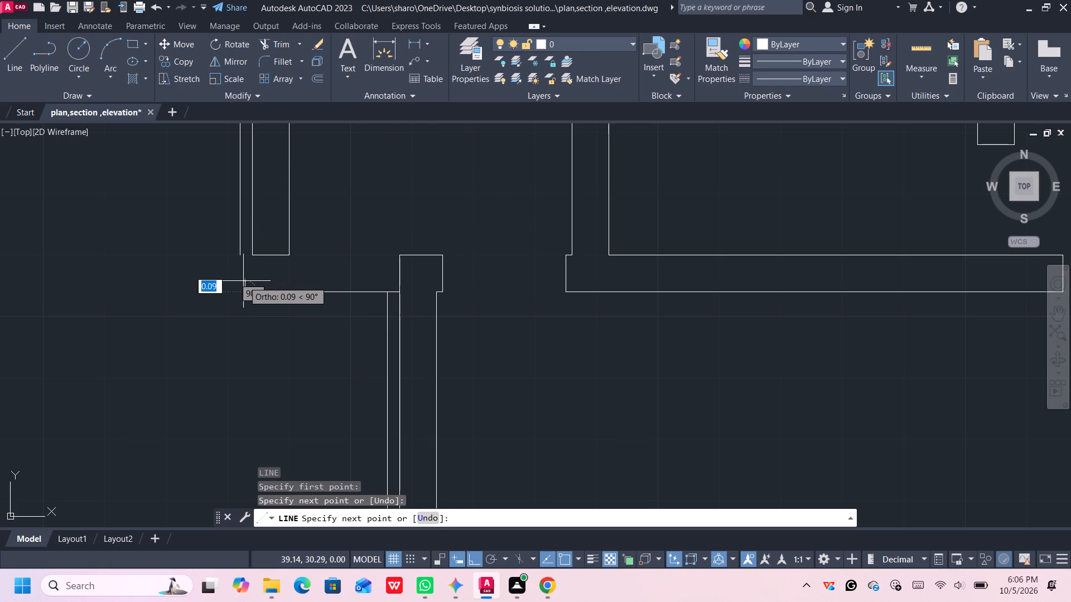
key("Return")
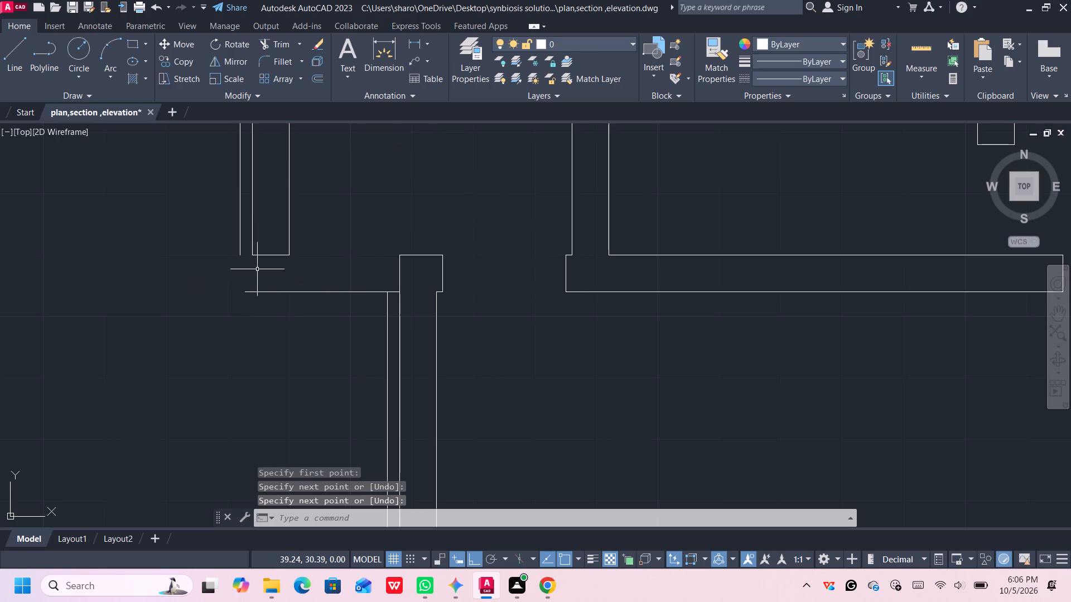
Extend the upper outer wall's outer face down to the new horizontal line and its end line across to the lower wall.
type("ex")
key("Return")
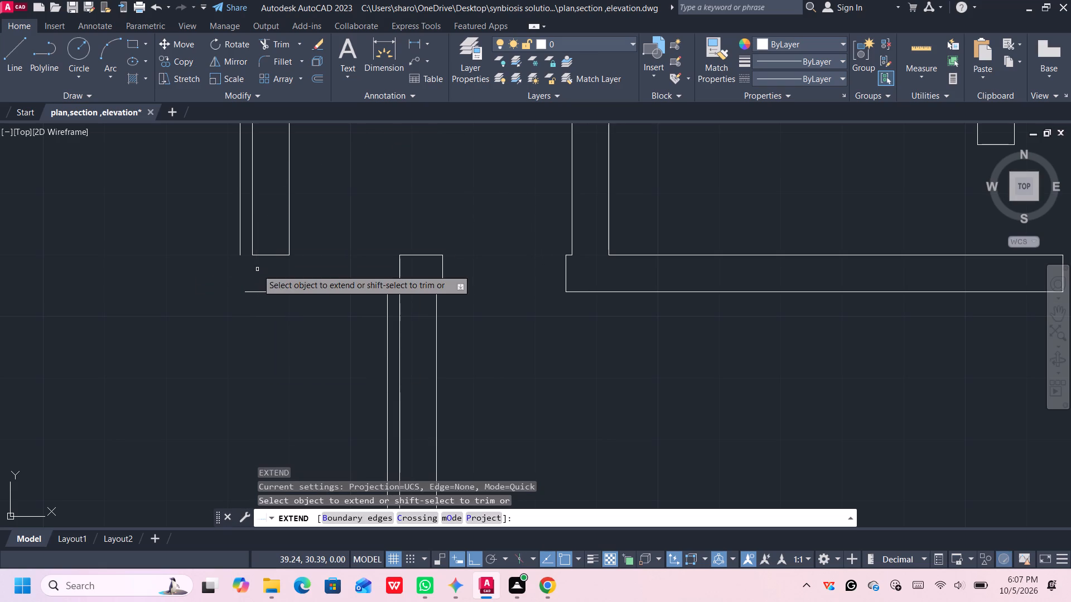
left_click(248, 240)
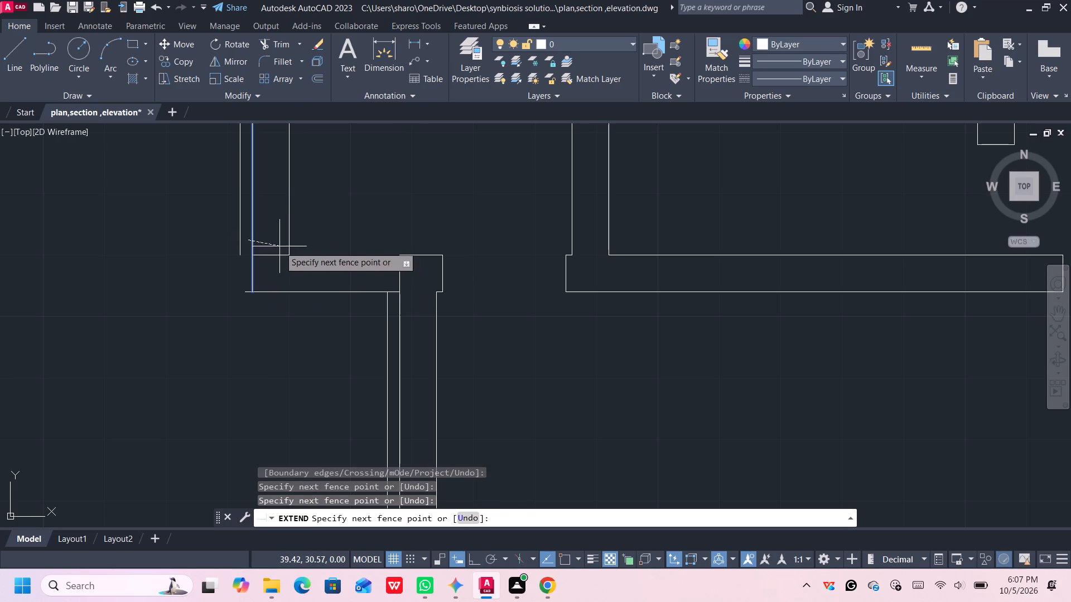
left_click(270, 242)
middle_click_drag(272, 242, 282, 227)
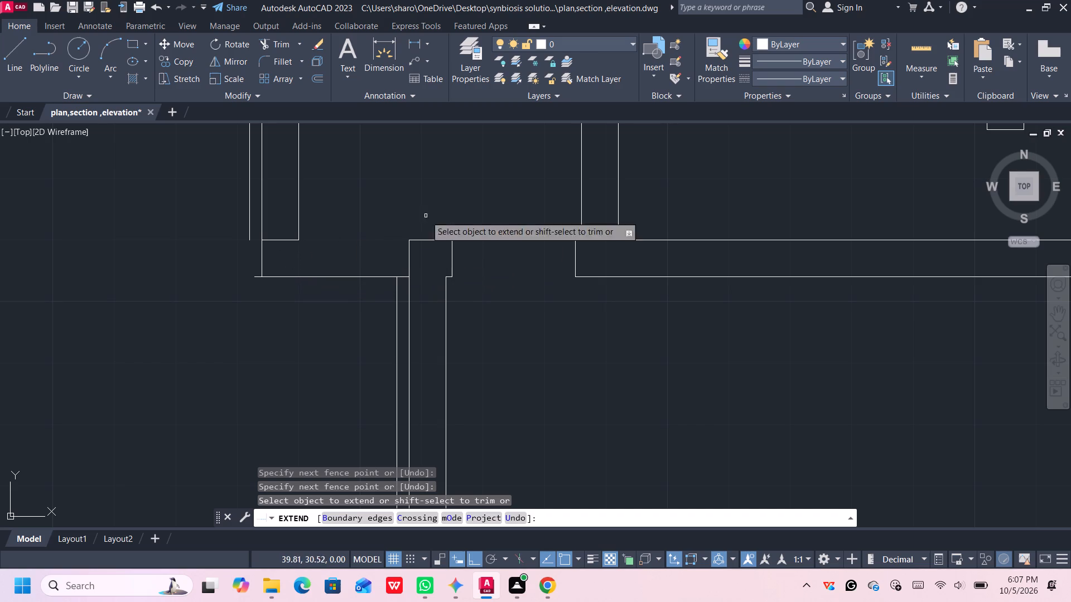
left_click(281, 240)
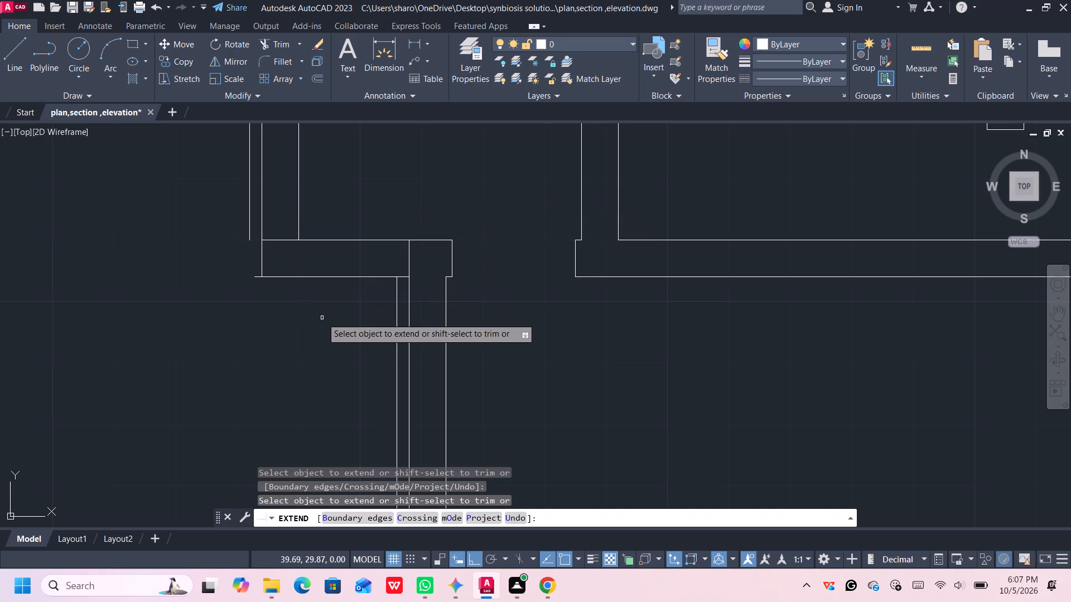
middle_click_drag(322, 318, 361, 297)
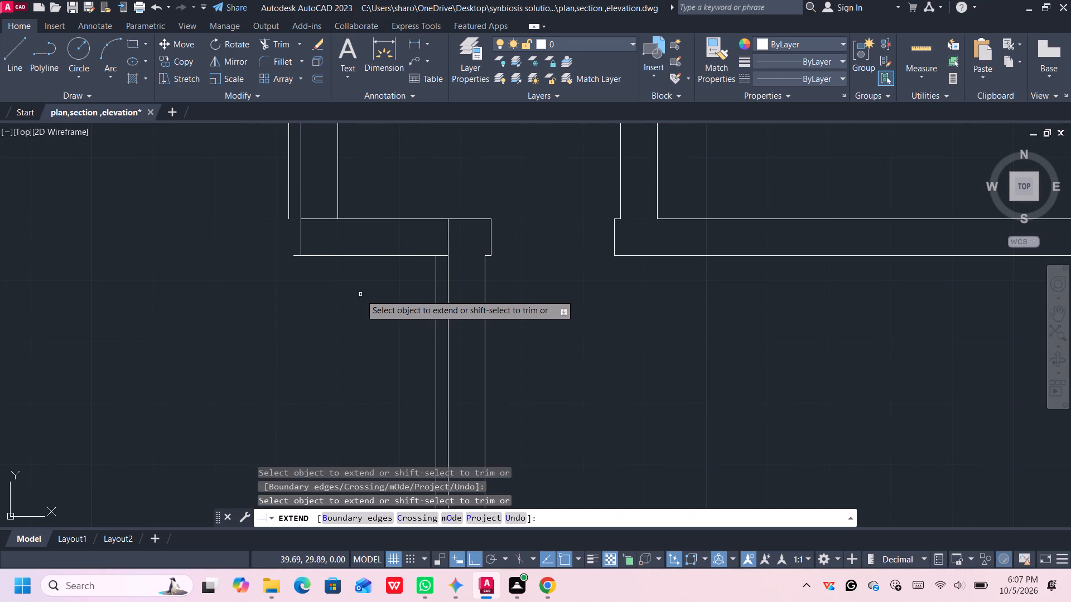
middle_click_drag(360, 294, 363, 290)
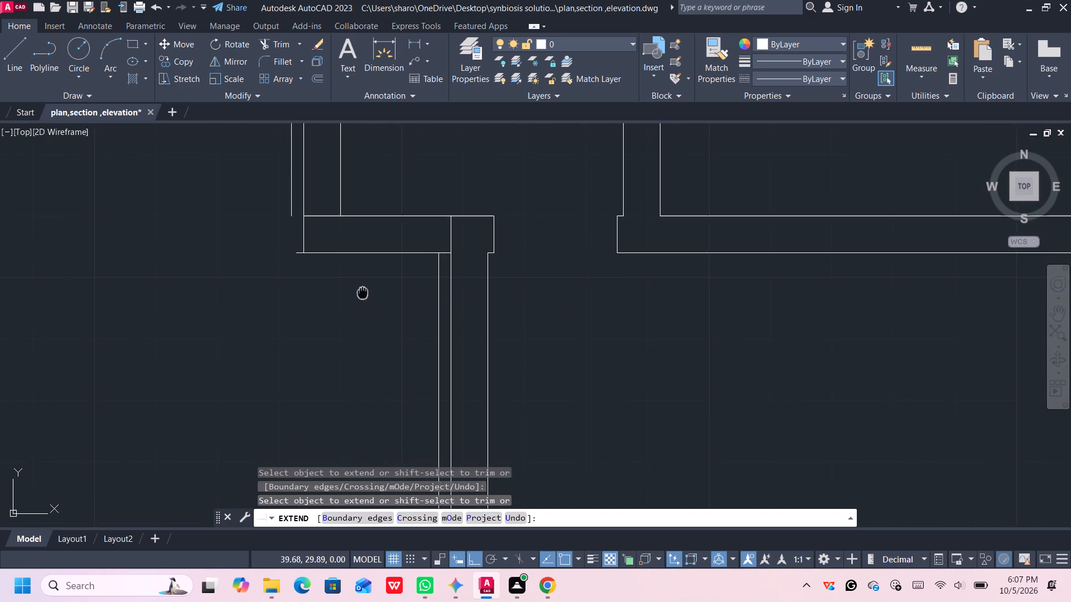
middle_click_drag(363, 290, 366, 289)
key("space")
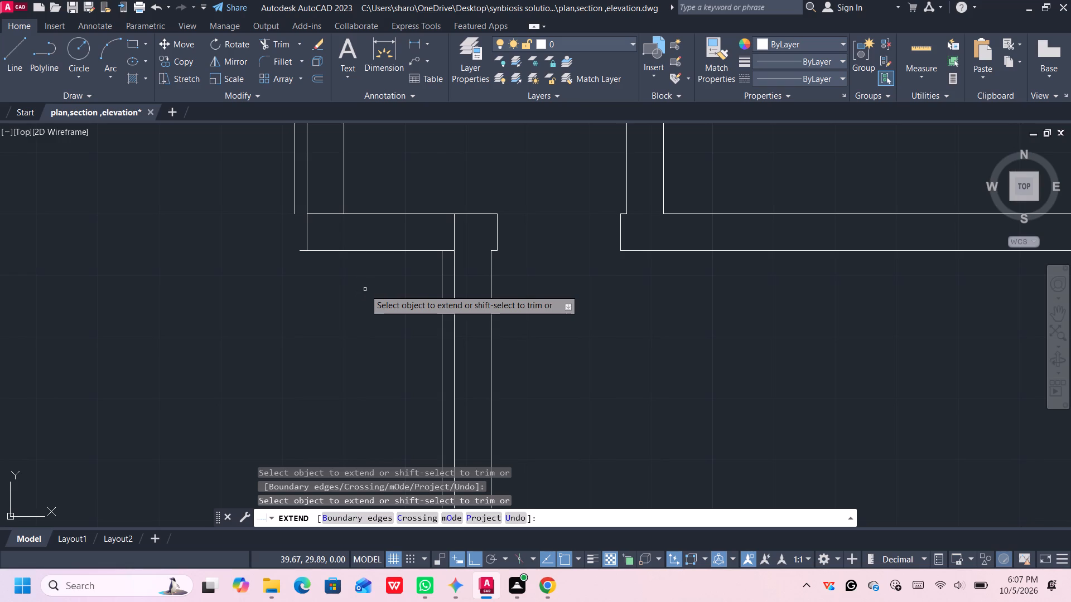
left_click(362, 251)
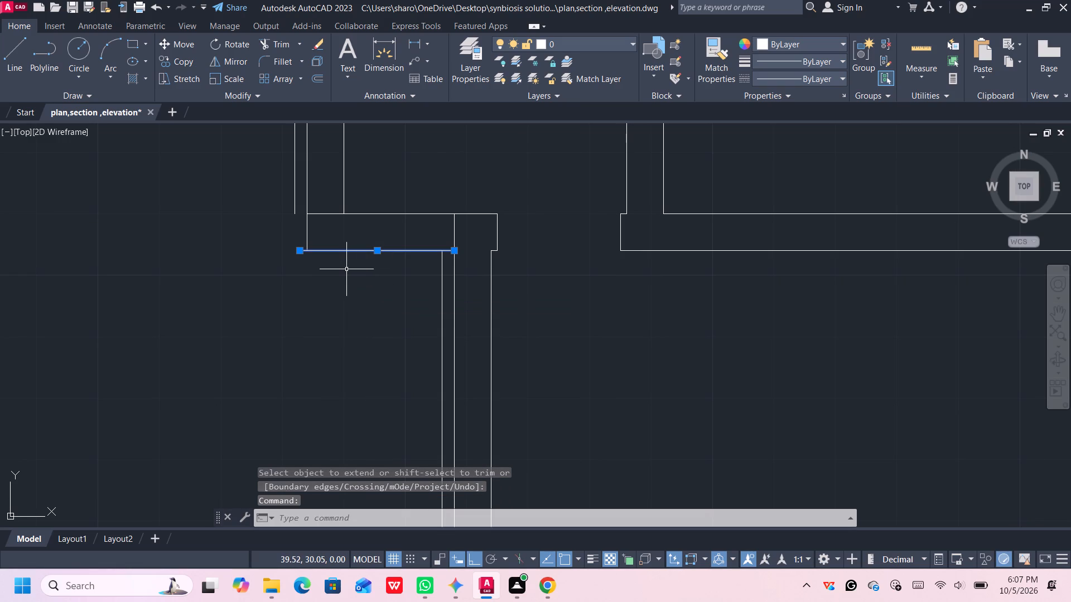
key("Escape")
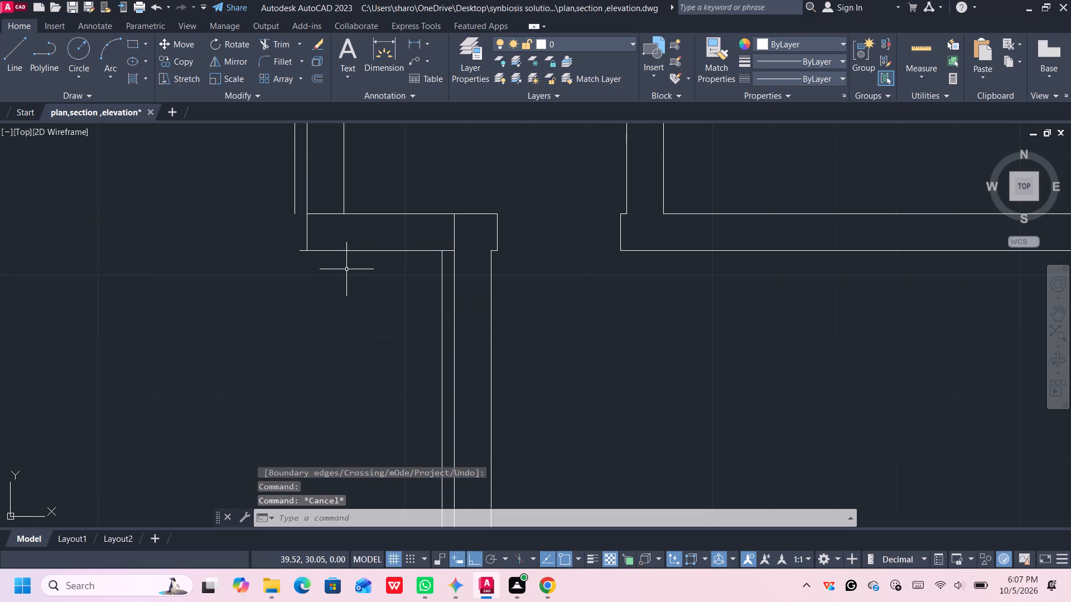
Trim the new line's overhang past the wall's outer face and remove the wall end line across the junction.
type("tr")
key("Return")
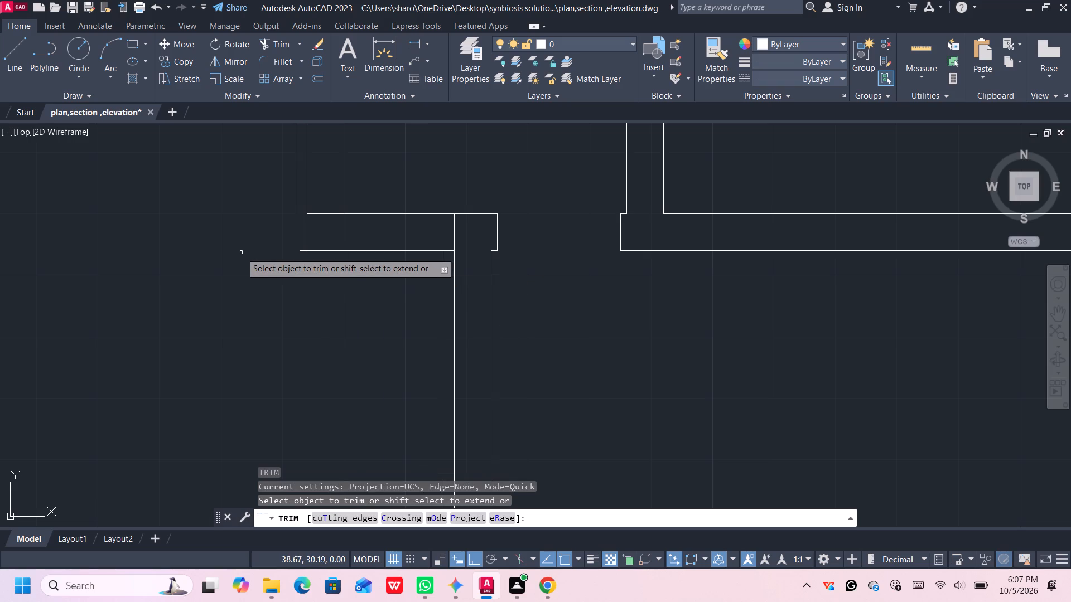
left_click(298, 250)
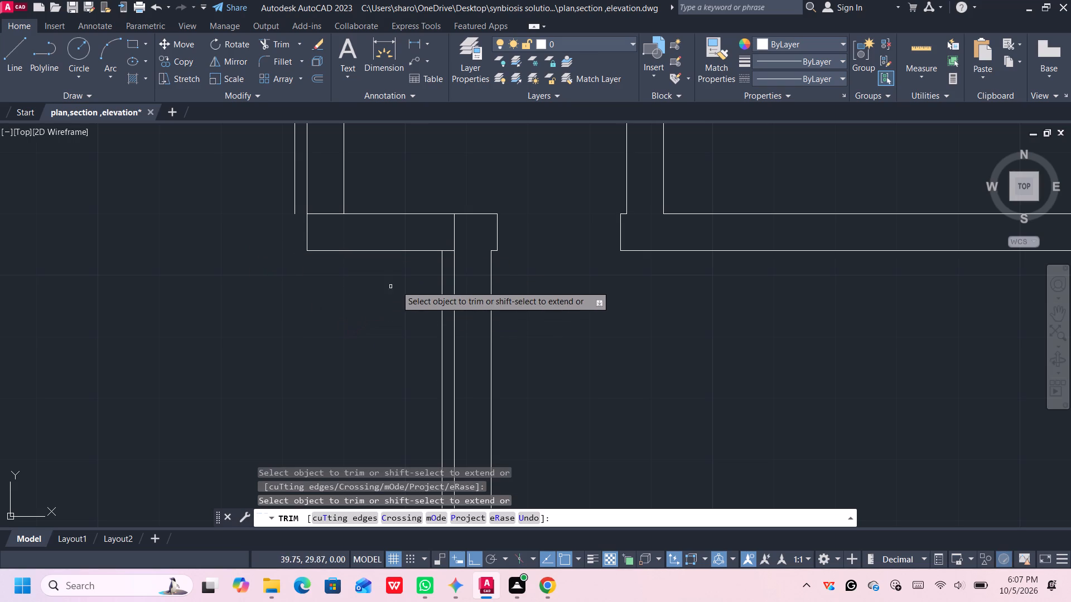
middle_click_drag(413, 280, 428, 291)
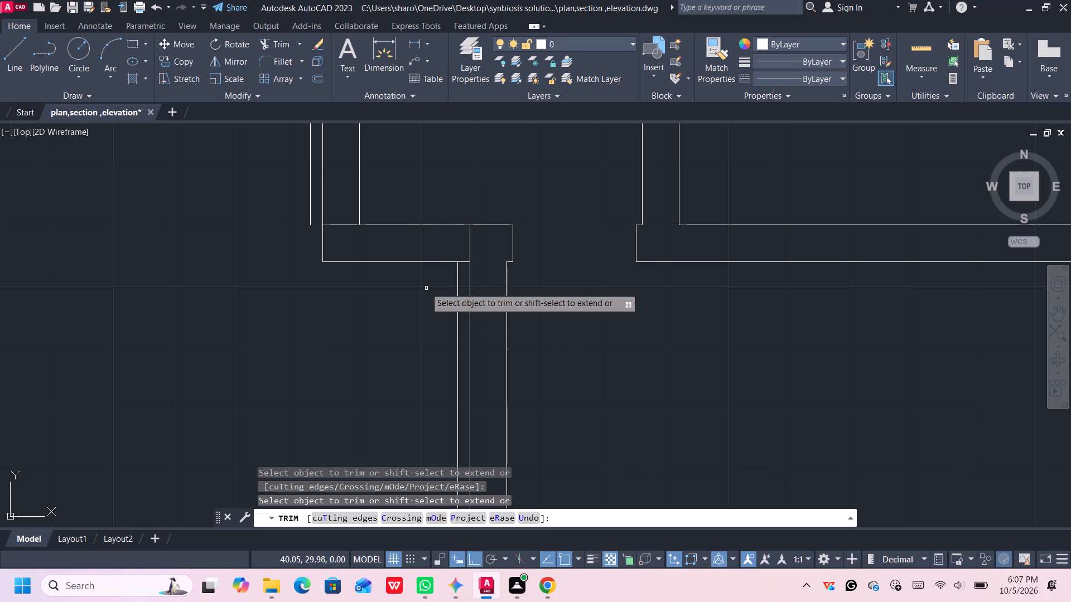
left_click(423, 227)
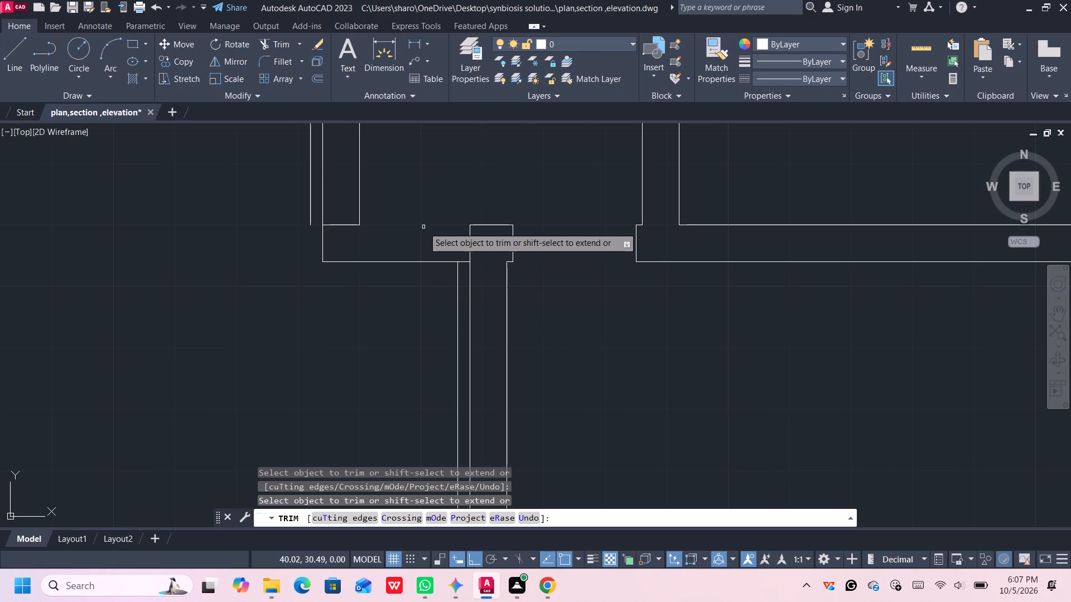
left_click(347, 225)
middle_click_drag(360, 251, 361, 250)
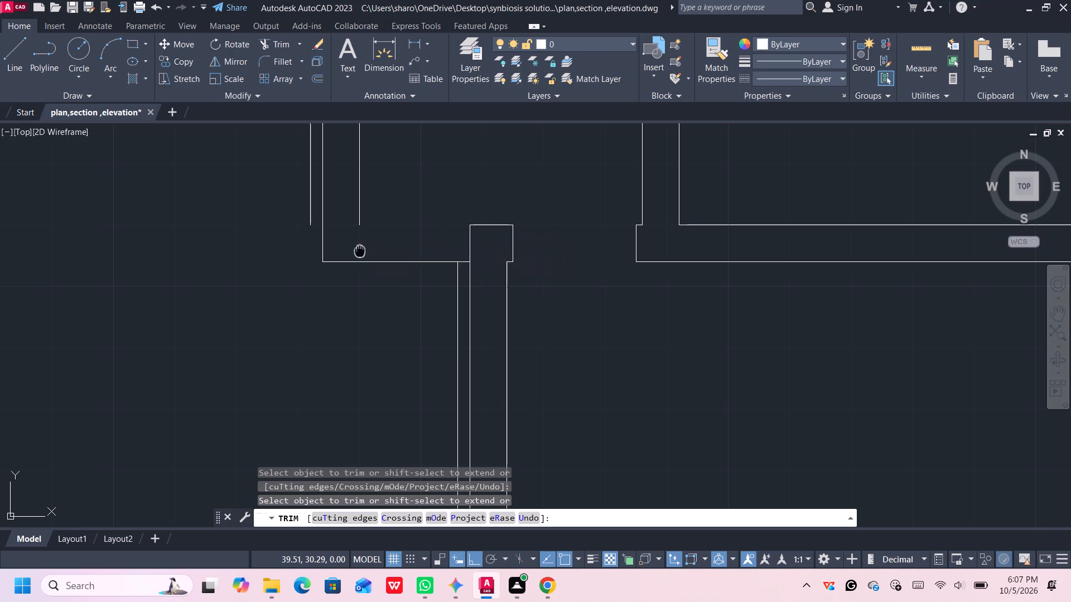
middle_click_drag(361, 250, 405, 245)
key("space")
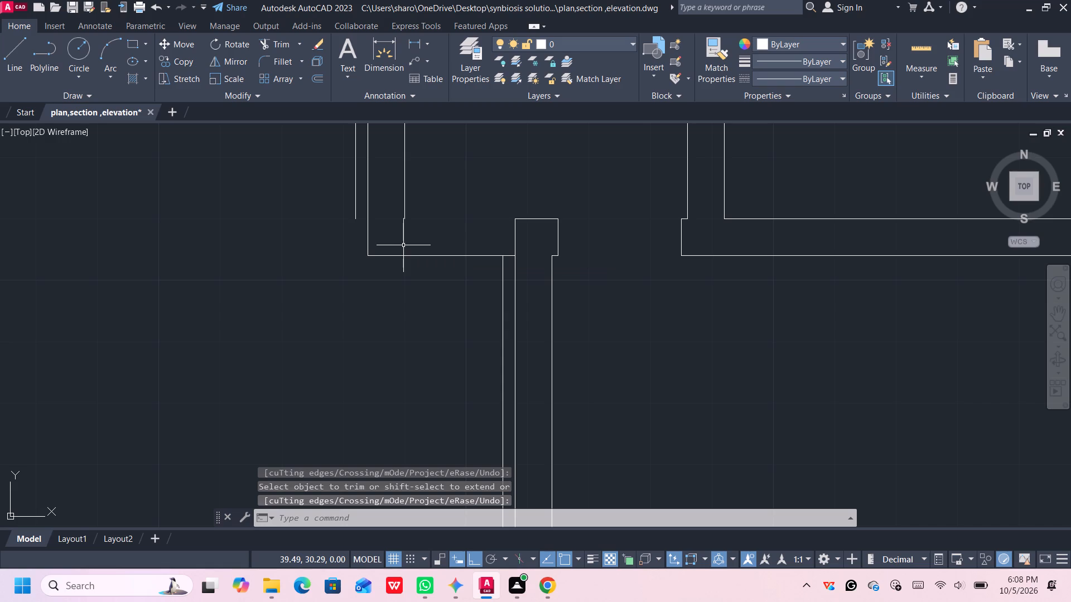
Extend the upper outer wall's inner face down to the new horizontal line.
type("ex")
key("Return")
left_click(405, 213)
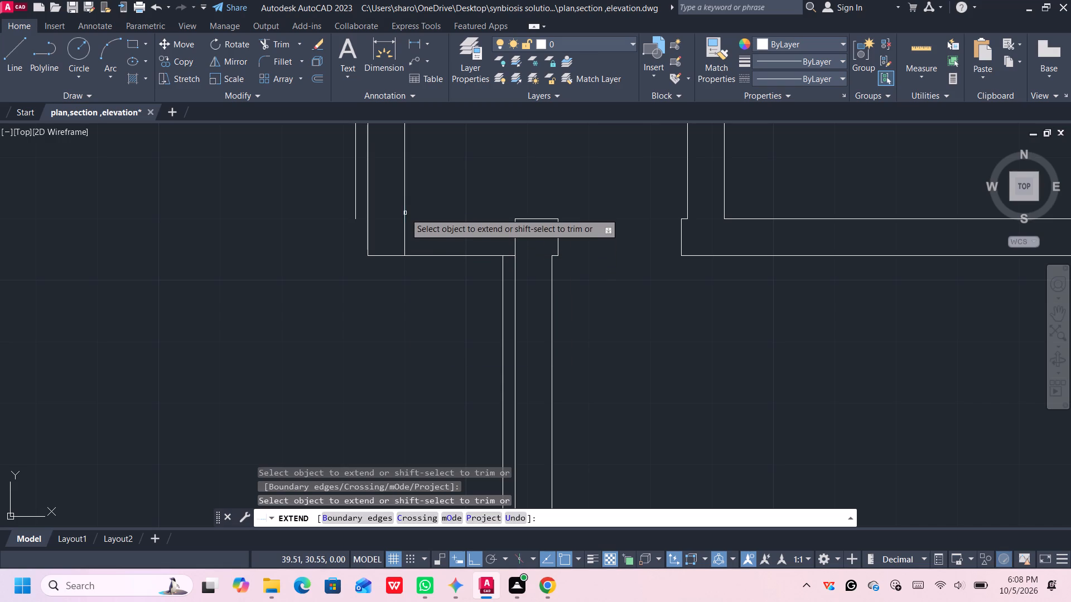
middle_click_drag(422, 236, 437, 240)
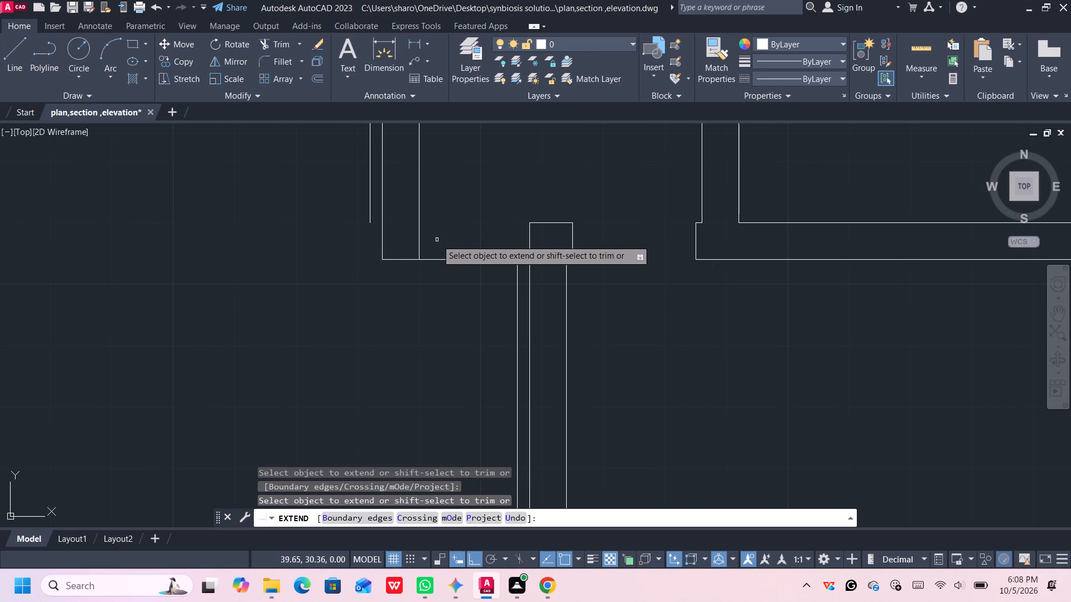
key("space")
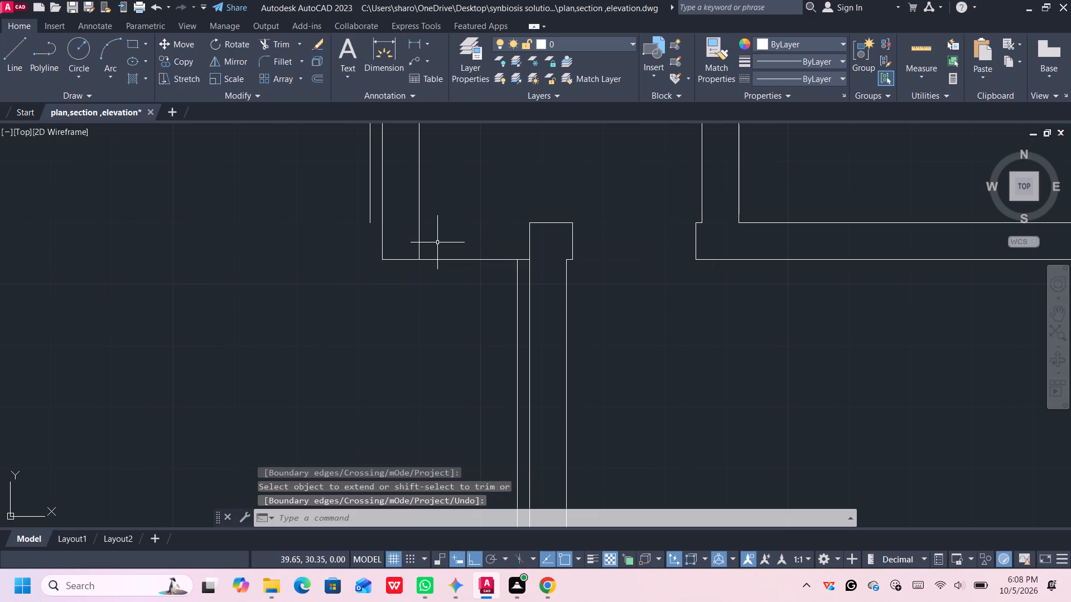
Offset the horizontal line closing the entrance-side gap 0.25 m downward, outside the wall.
left_click(440, 258)
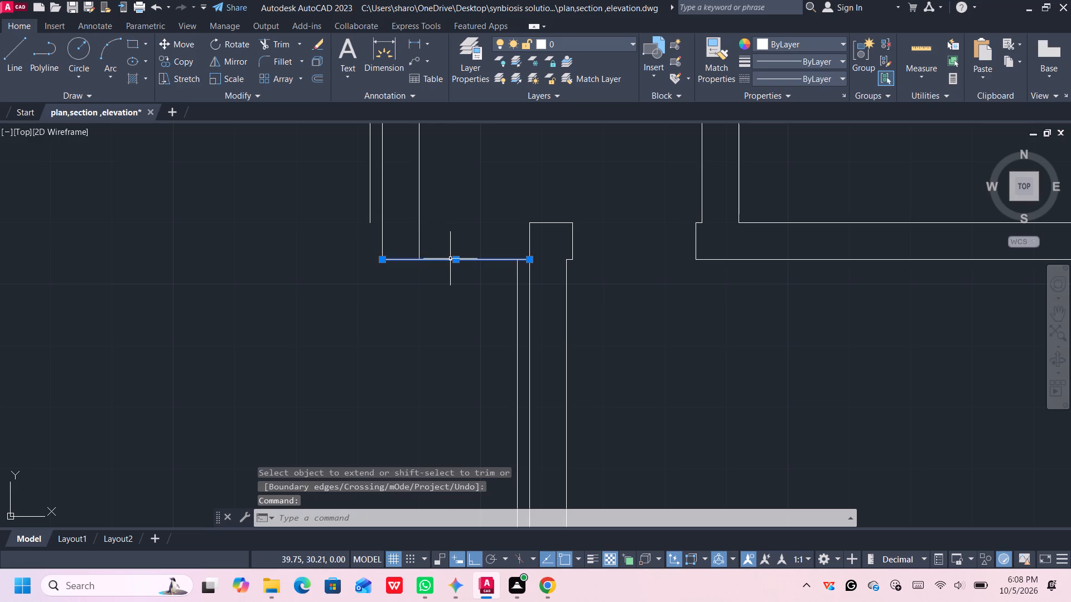
key("o")
key("Return")
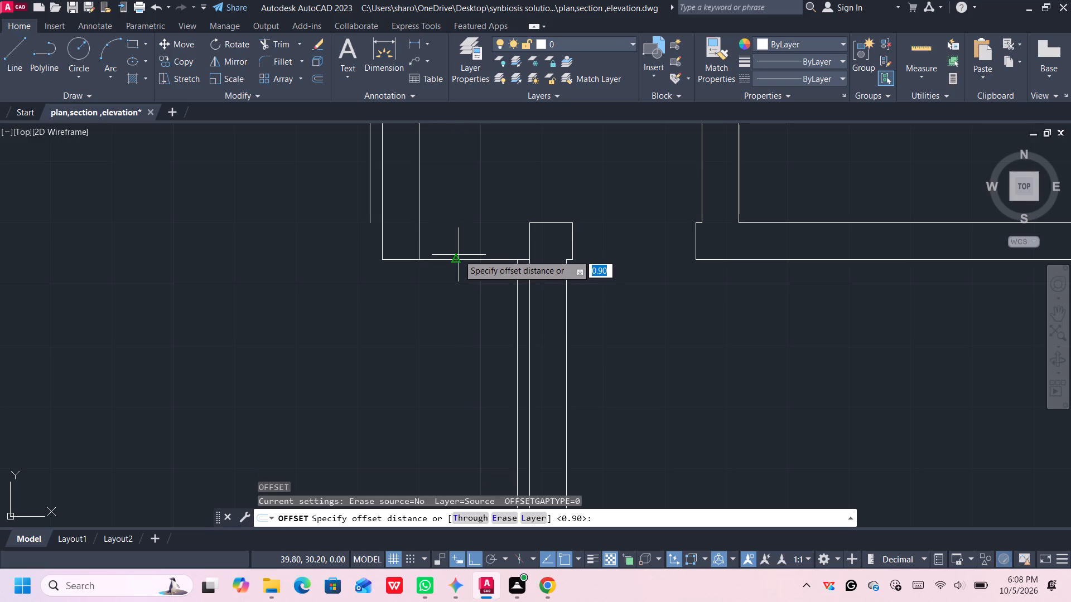
left_click(455, 259)
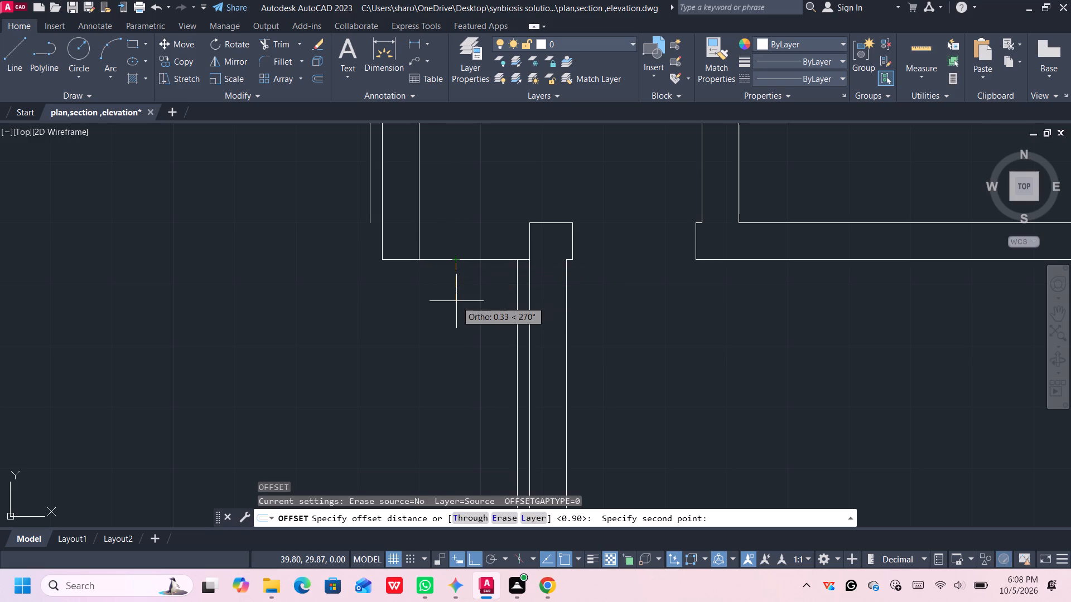
scroll(456, 301, "up", 1)
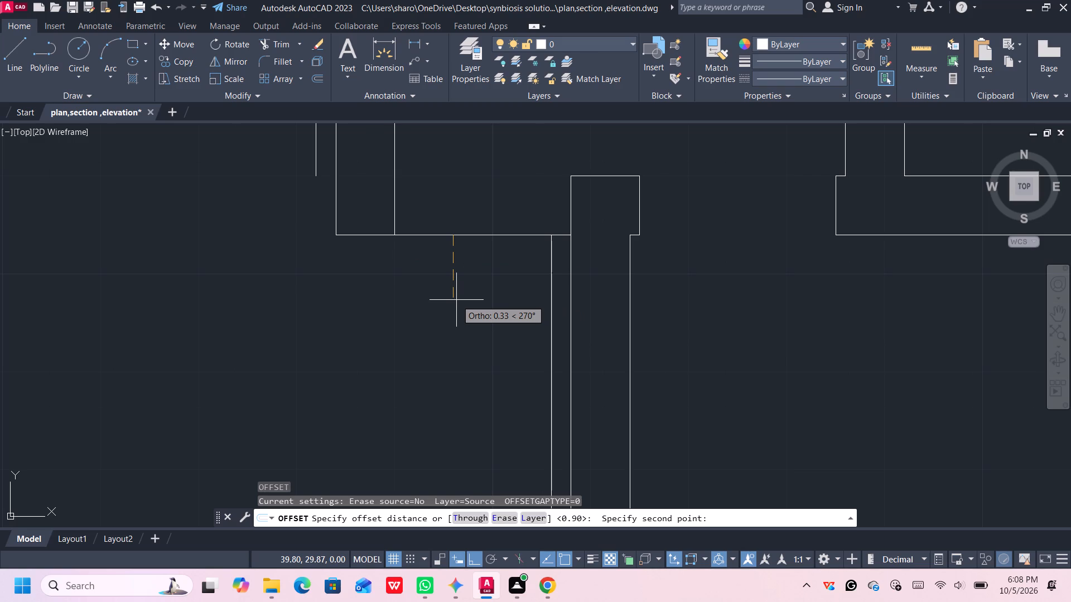
type("0.3")
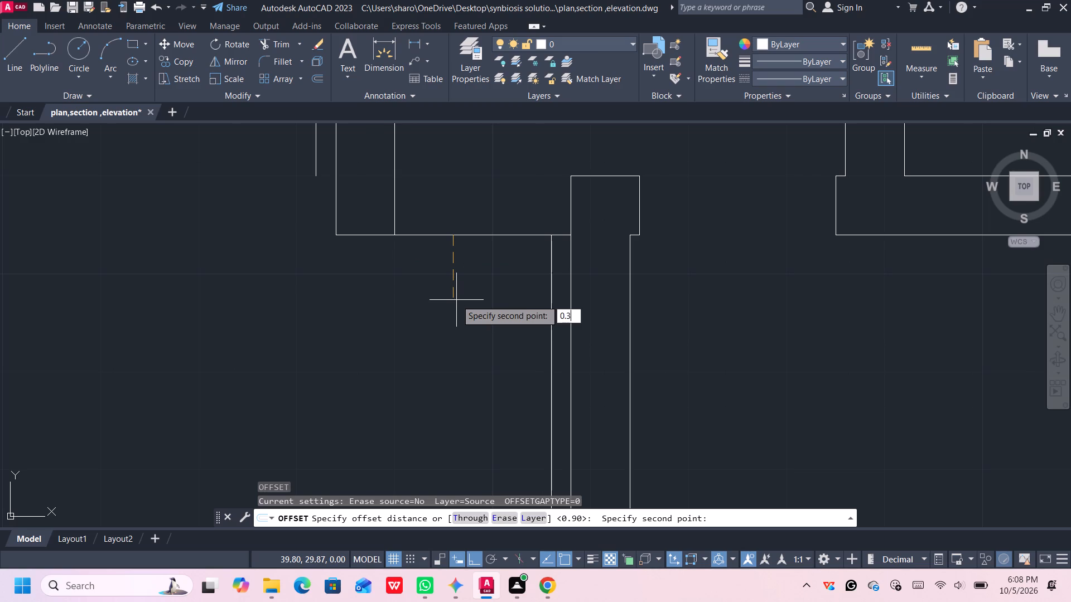
key("Return")
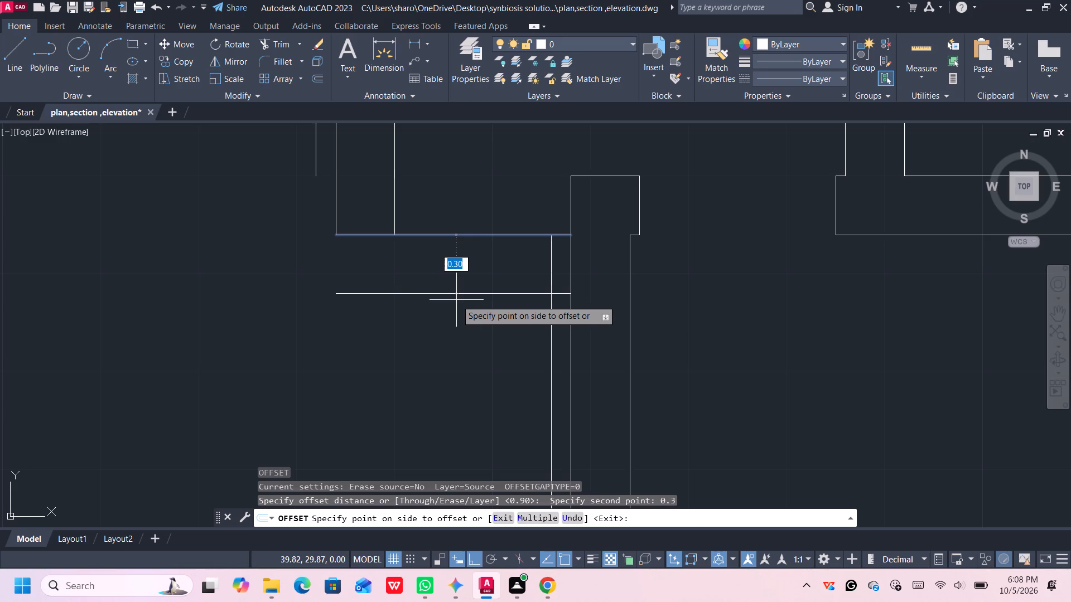
scroll(456, 299, "down", 1)
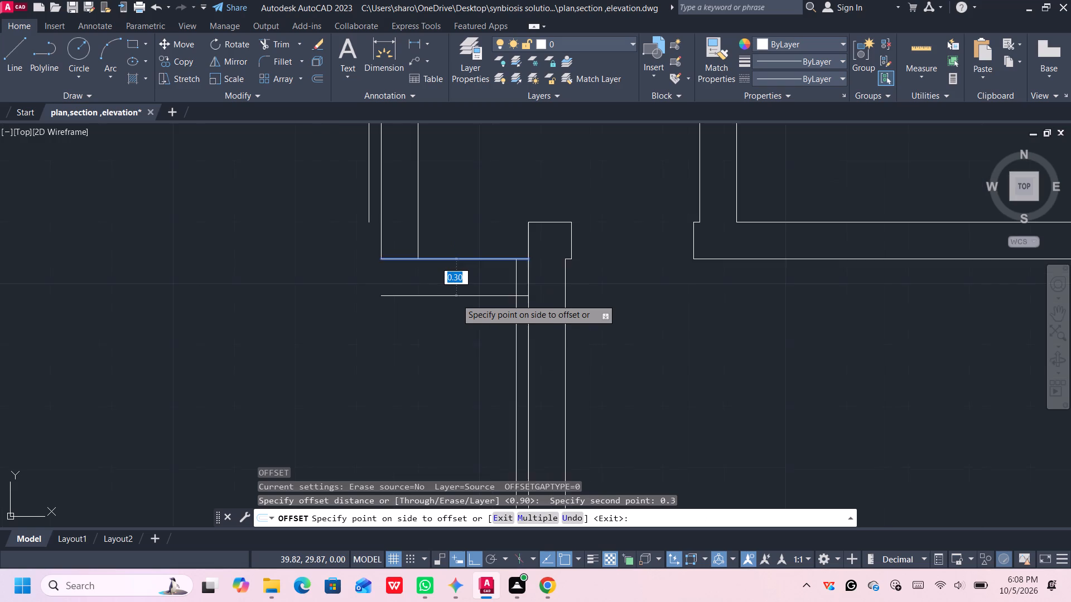
scroll(456, 299, "down", 2)
middle_click_drag(456, 299, 455, 237)
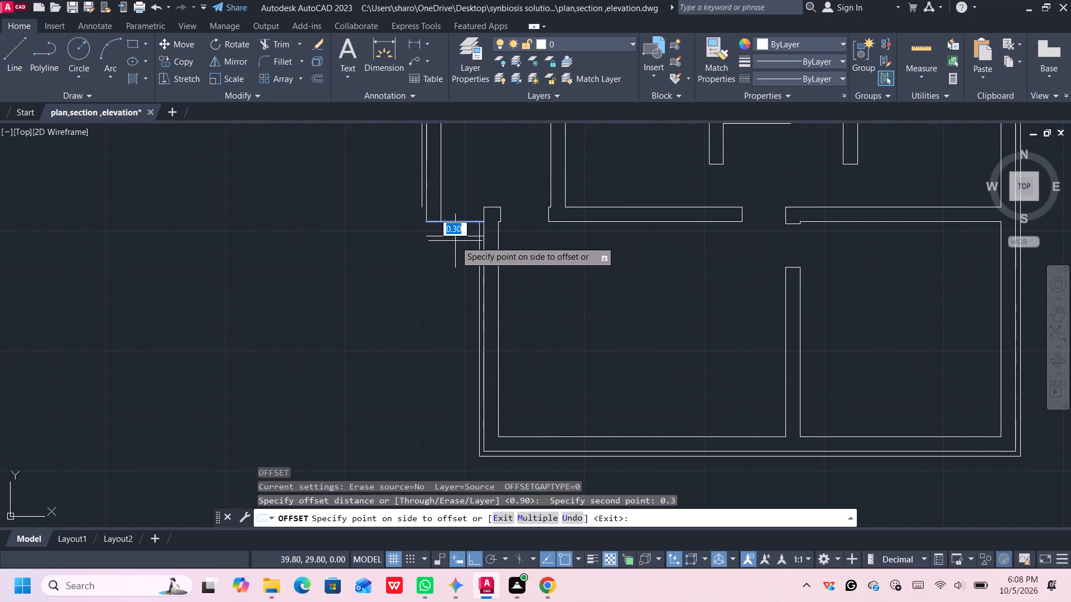
scroll(455, 241, "up", 1)
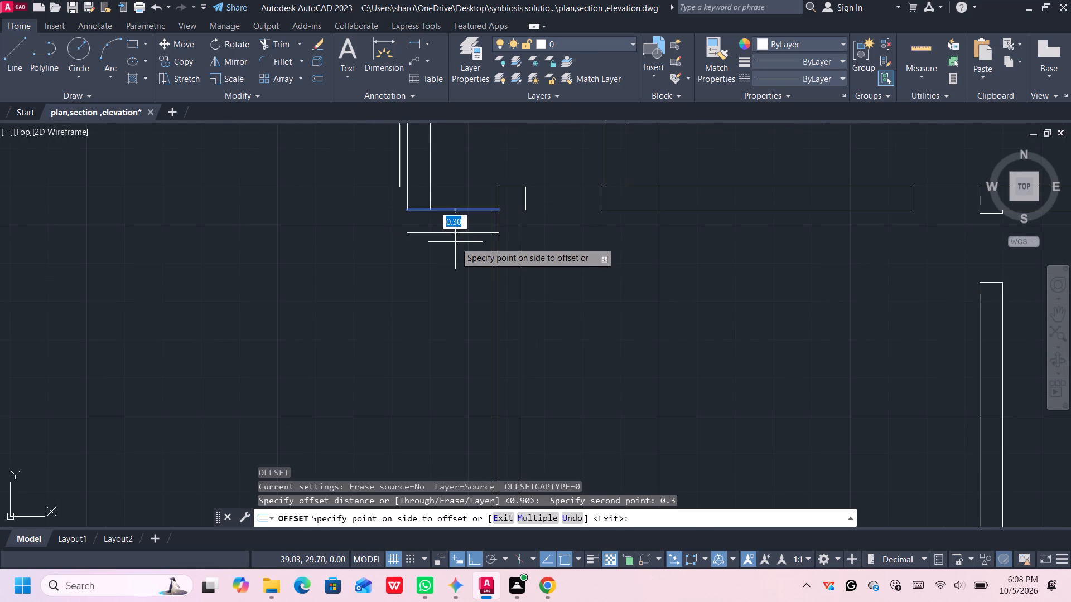
scroll(455, 242, "up", 2)
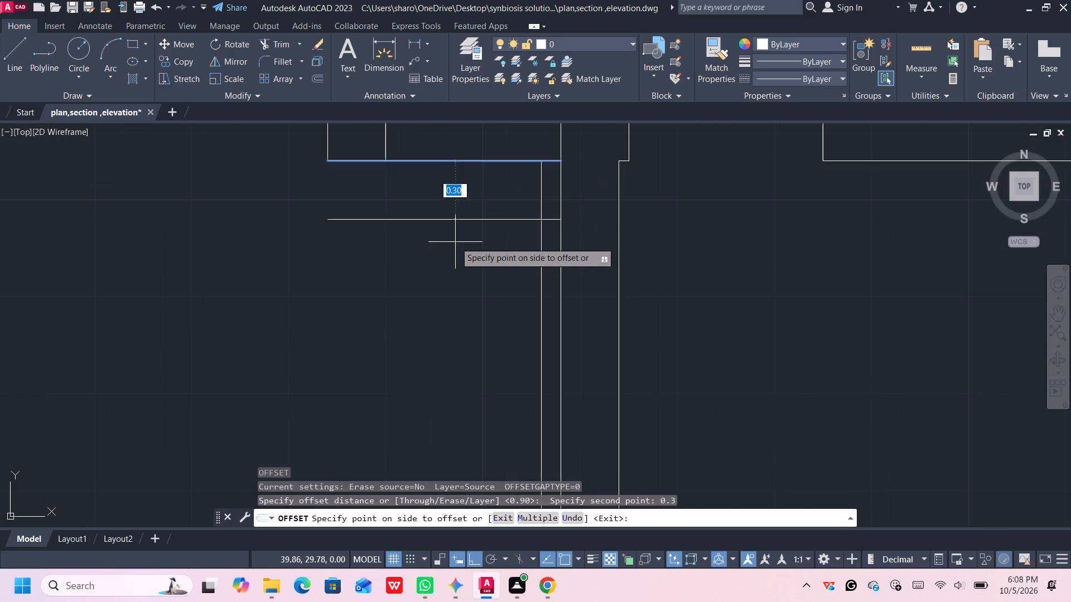
key("0")
type(".25")
key("Return")
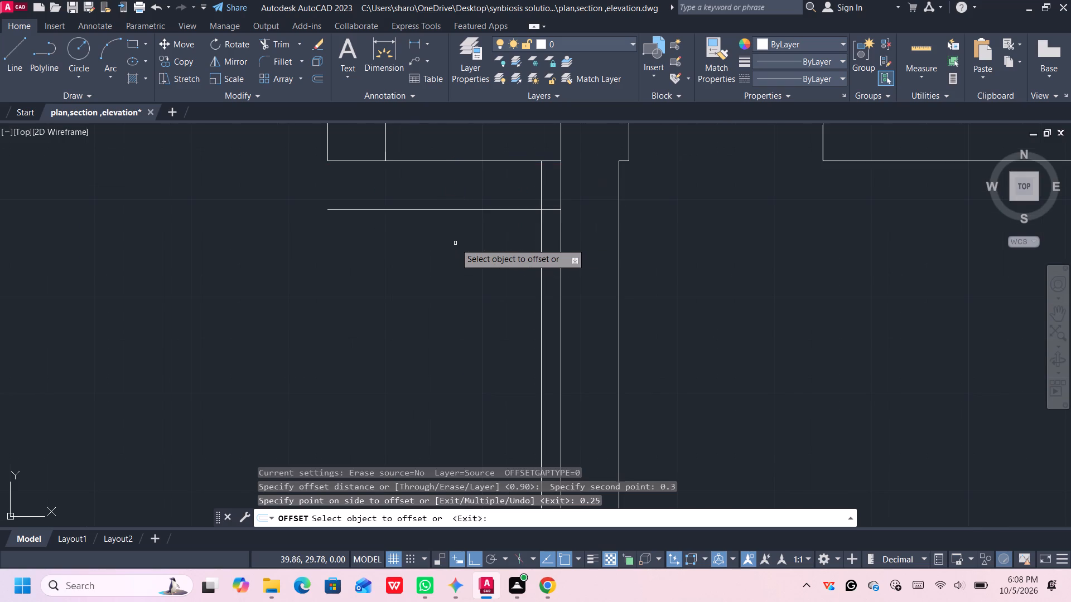
Offset the new line downward twice more at 0.25 m spacing to add two further parallel tread lines.
left_click(471, 211)
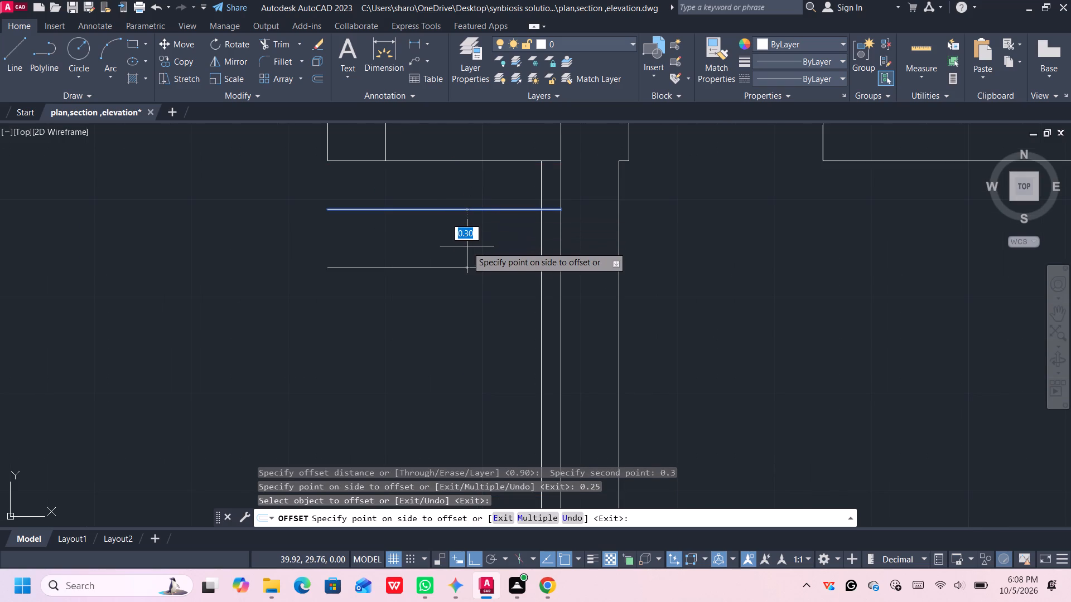
key("0")
type(".25")
key("Return")
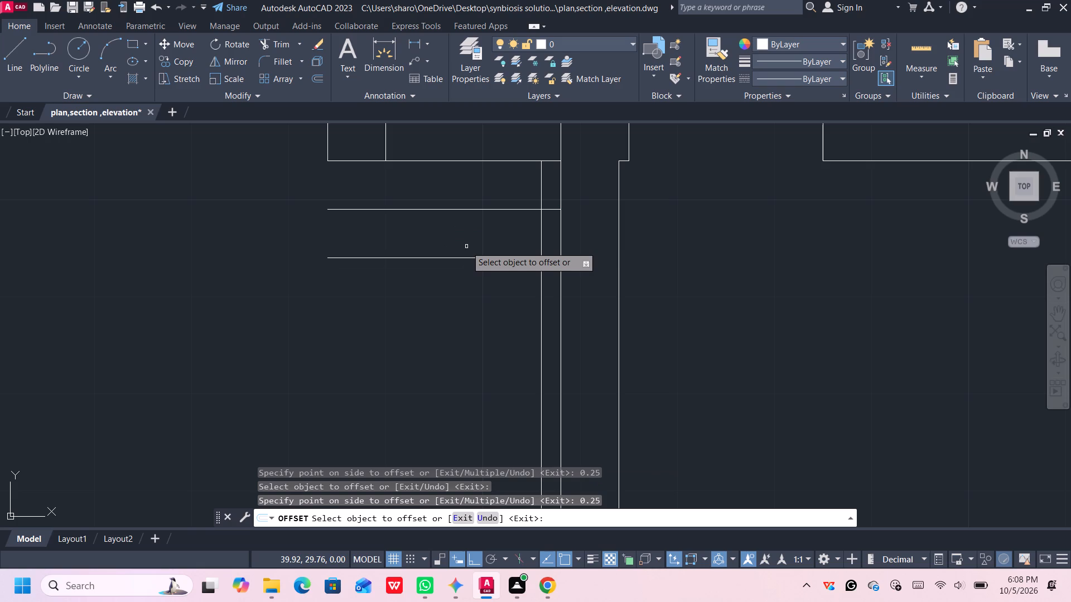
left_click(459, 259)
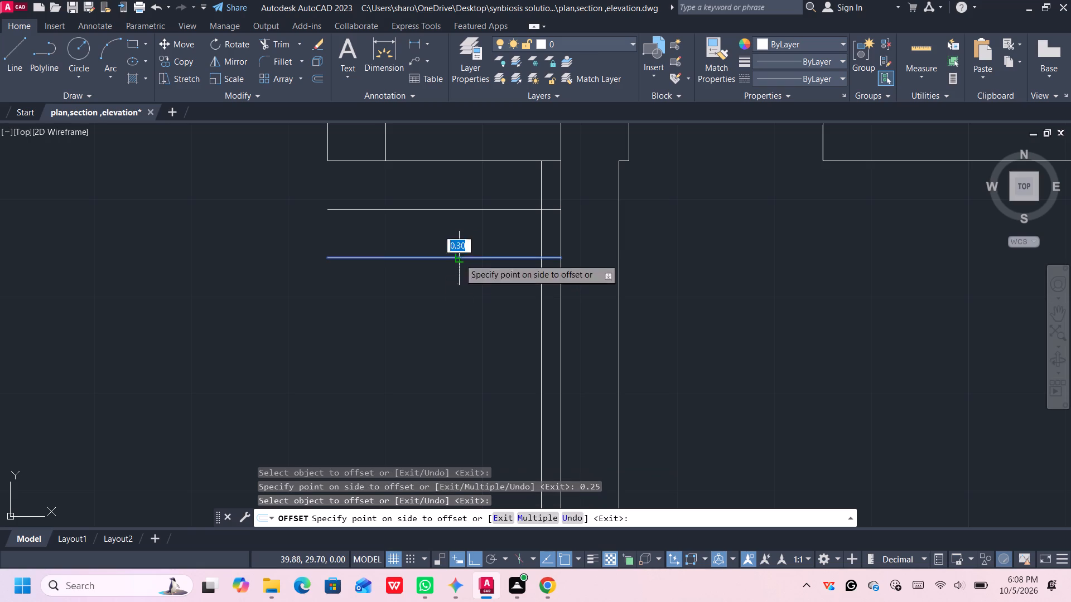
type("0.25")
key("Return")
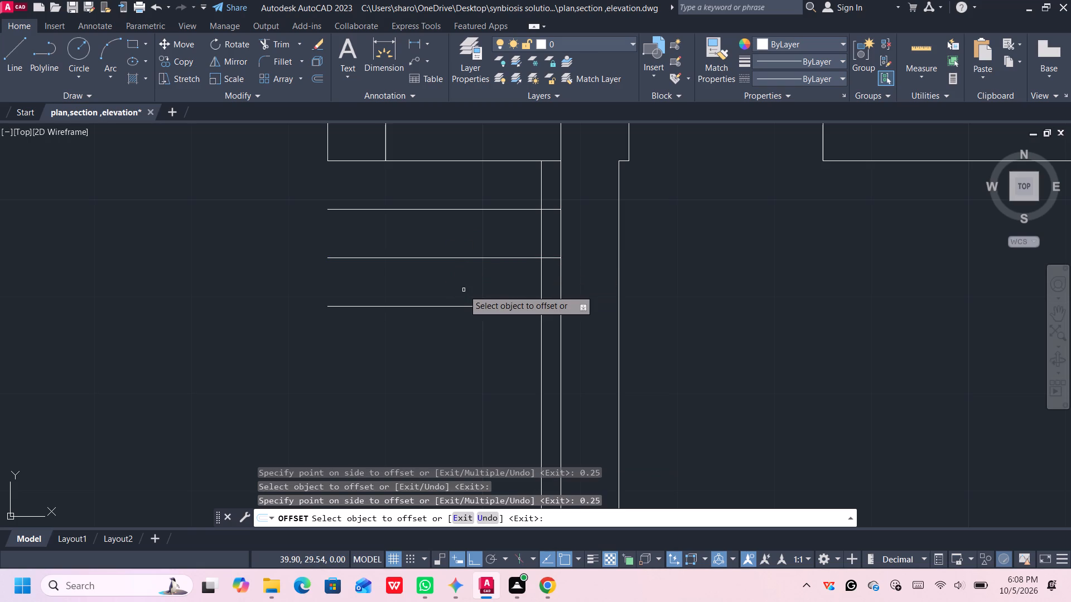
middle_click_drag(464, 290, 515, 301)
key("space")
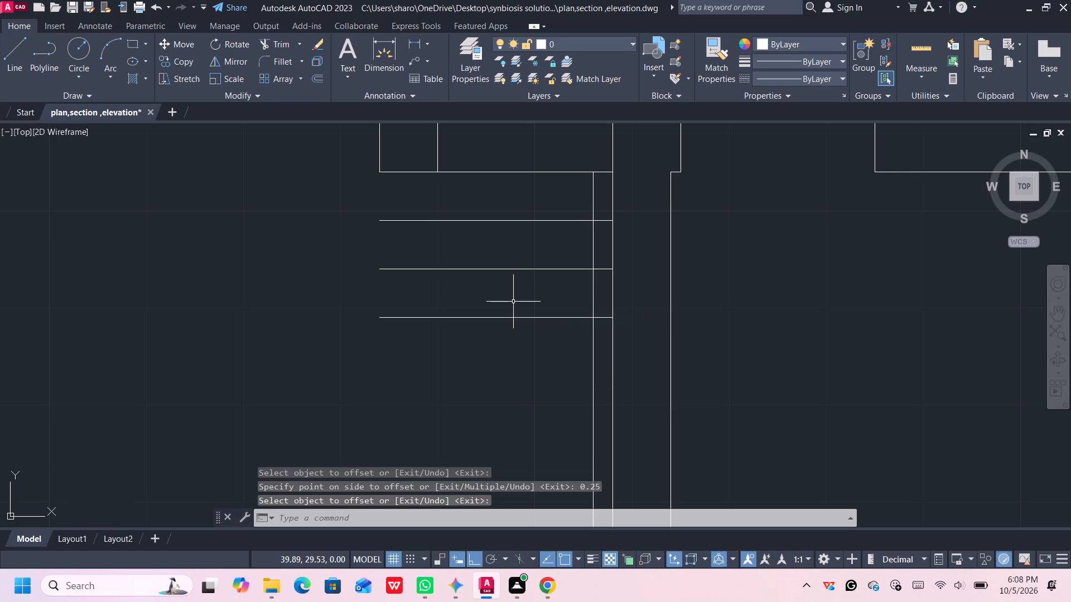
Extend the upper wall's outer face down past each offset line to the lowest one, closing the treads' outer side.
type("ex")
key("Return")
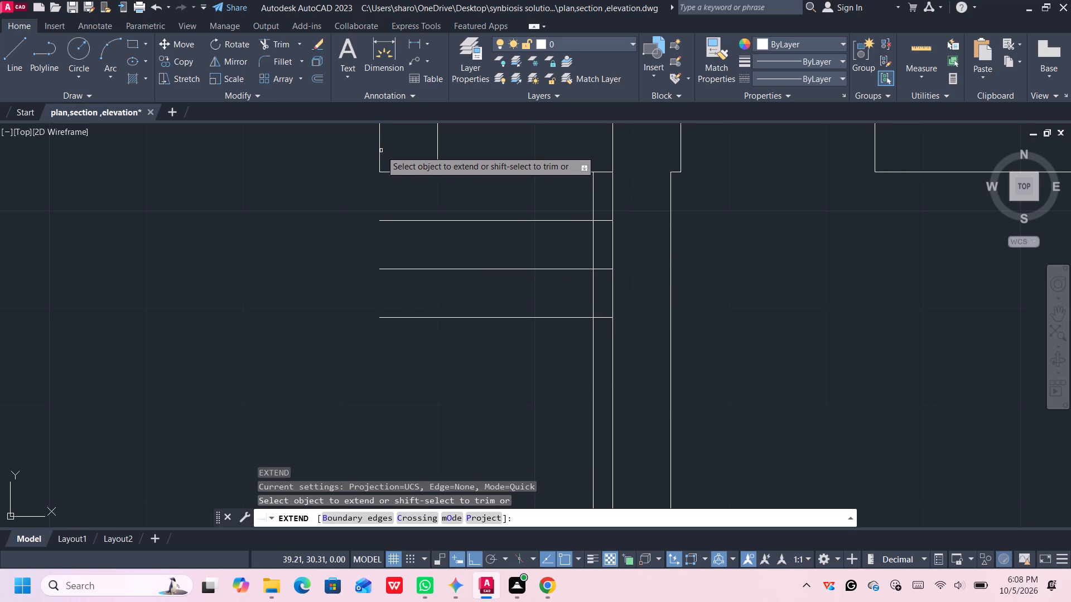
left_click(380, 150)
left_click(381, 186)
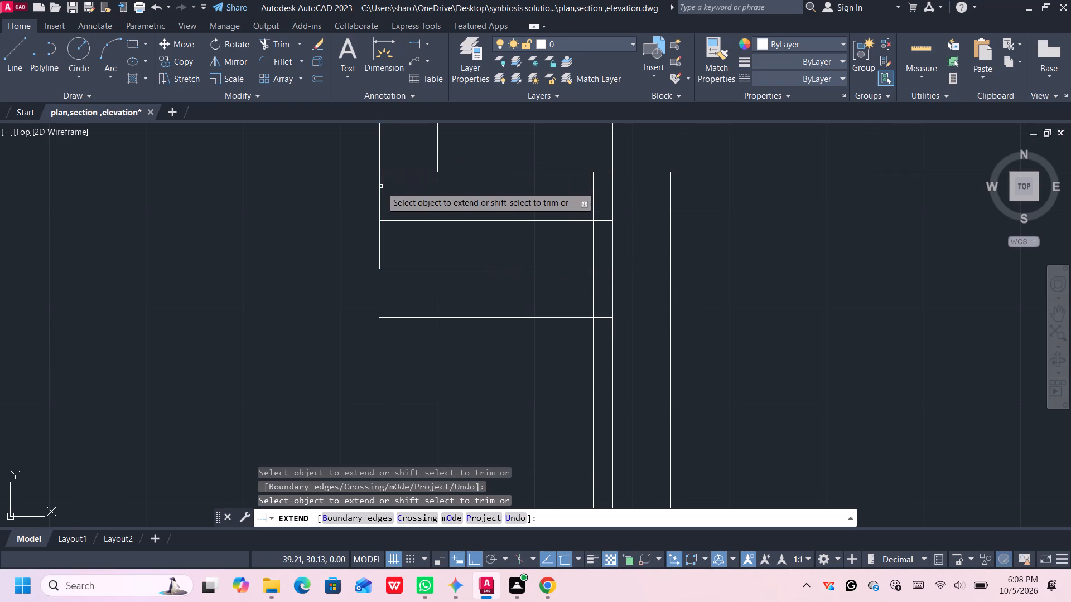
left_click(380, 193)
scroll(423, 196, "down", 1)
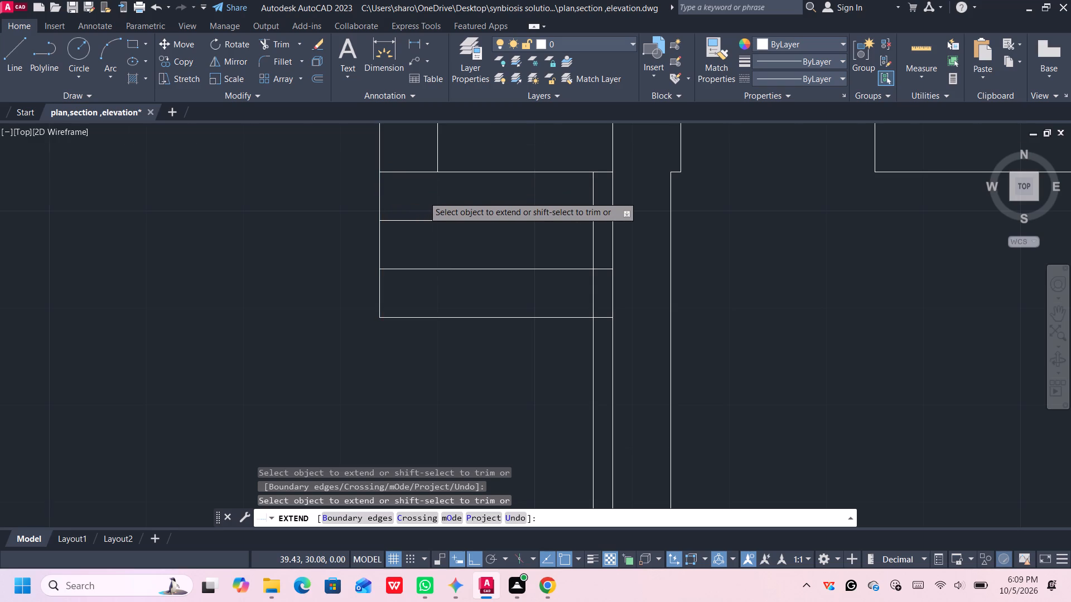
middle_click_drag(423, 196, 468, 226)
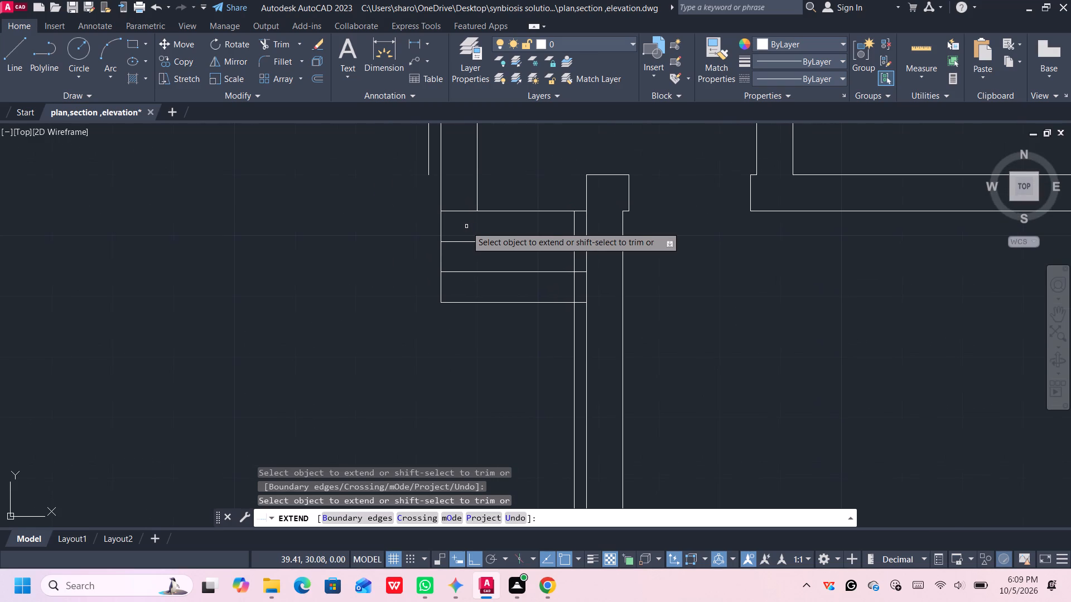
middle_click_drag(466, 226, 489, 229)
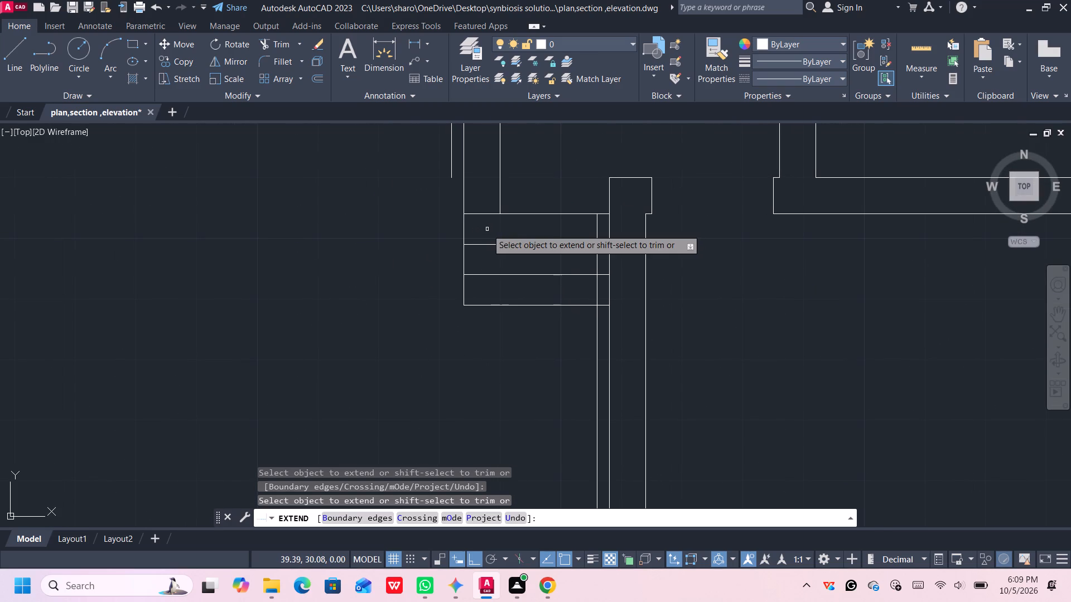
left_click(523, 215)
left_click(526, 213)
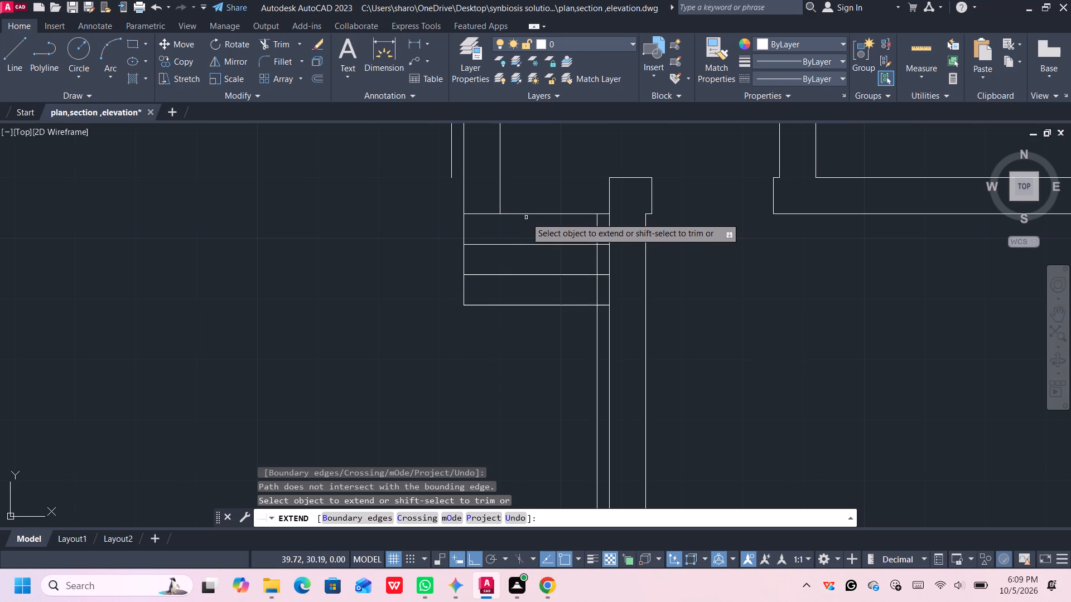
scroll(525, 229, "up", 1)
key("space")
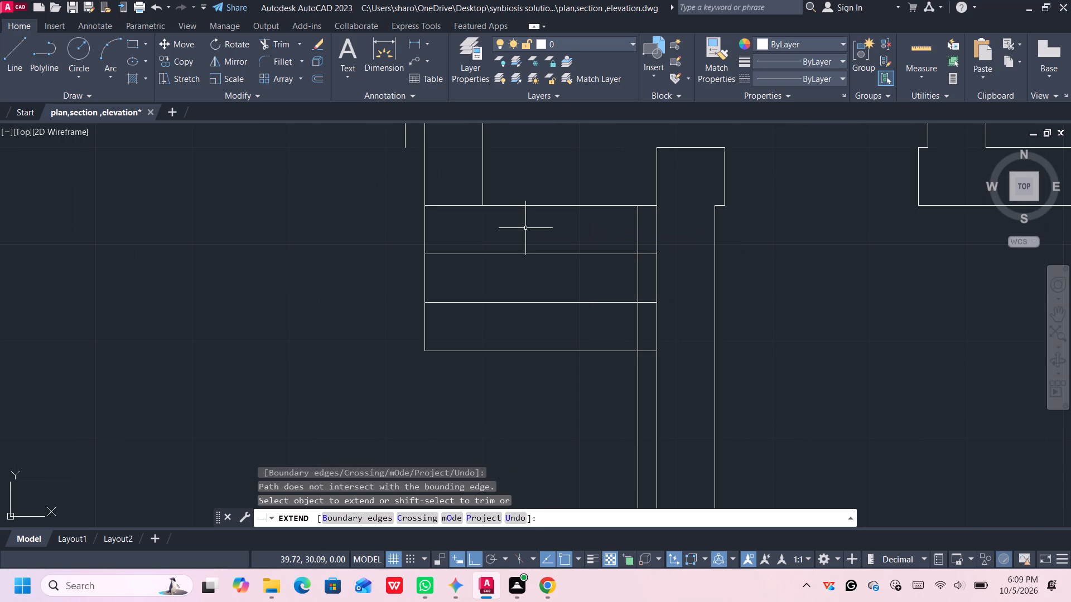
Offset the horizontal wall face line above the treads 0.1 m downward.
key("o")
key("Return")
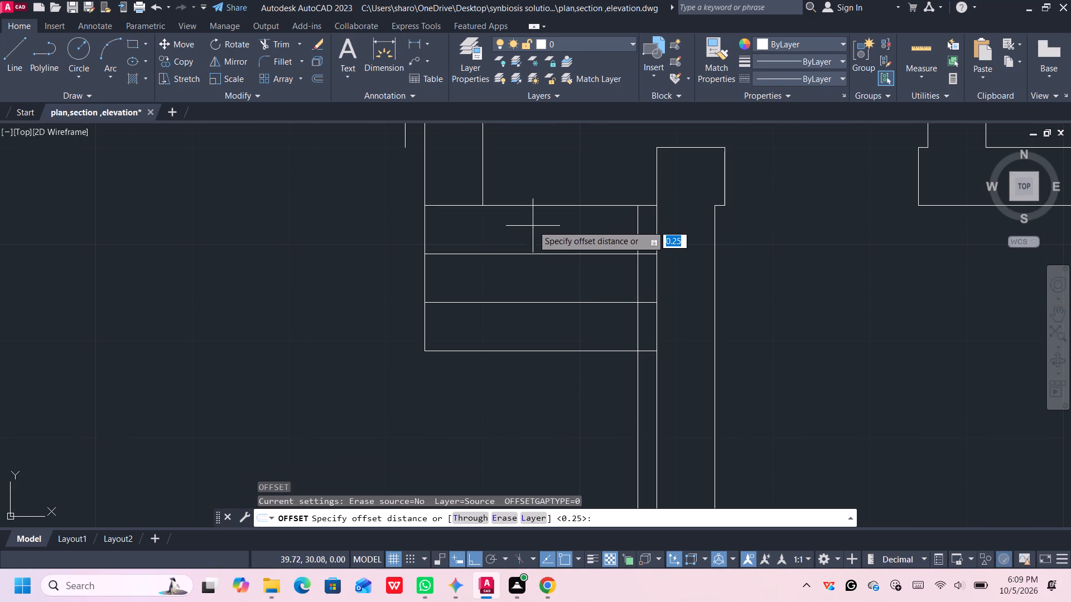
left_click(538, 206)
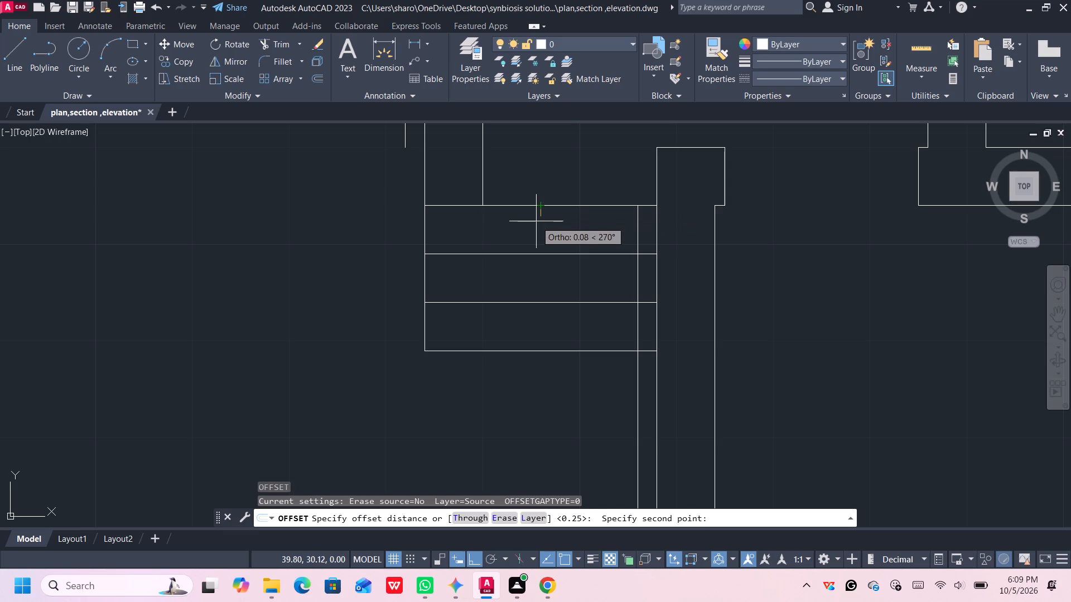
key("0")
type(".1")
key("Return")
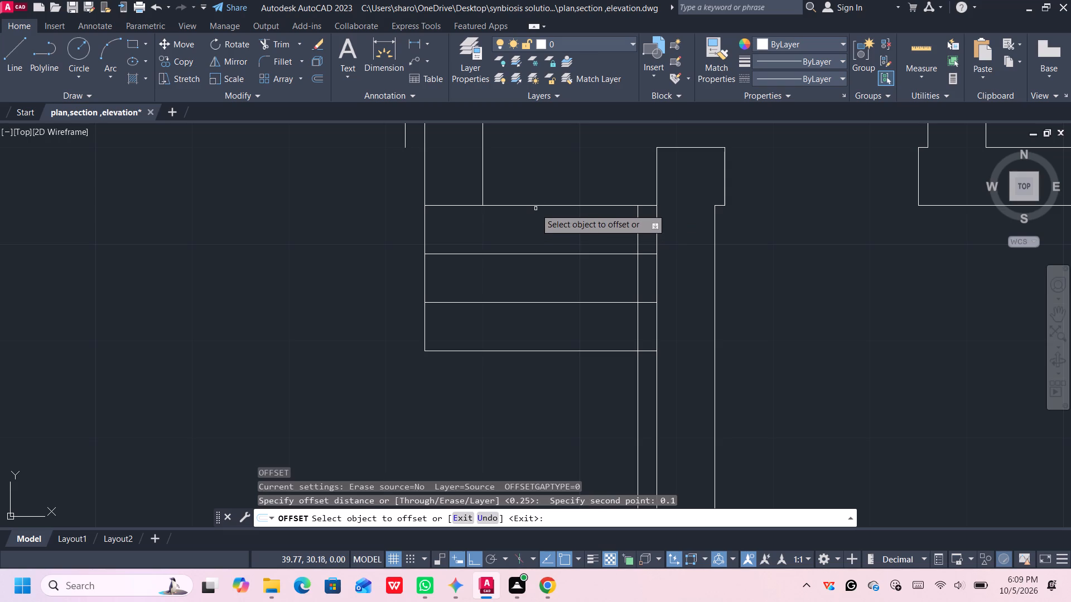
left_click(535, 205)
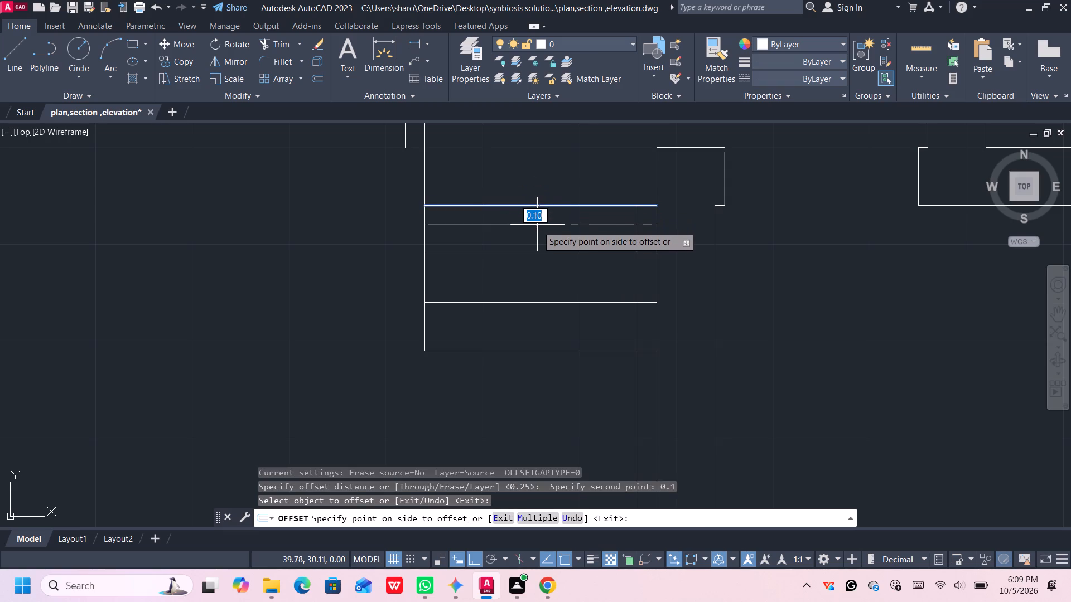
left_click(535, 231)
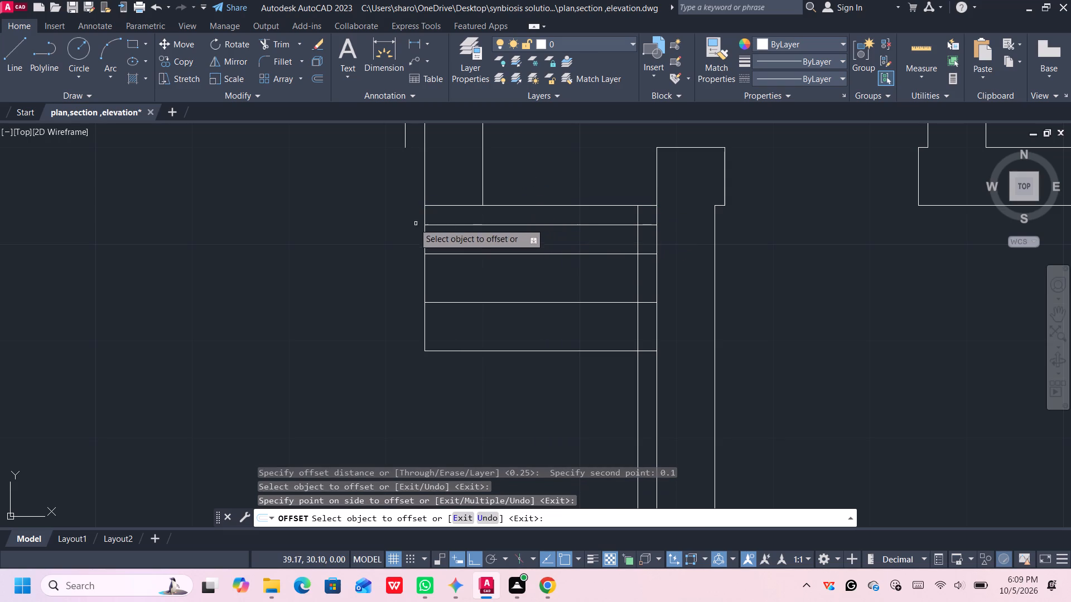
middle_click_drag(402, 187, 411, 194)
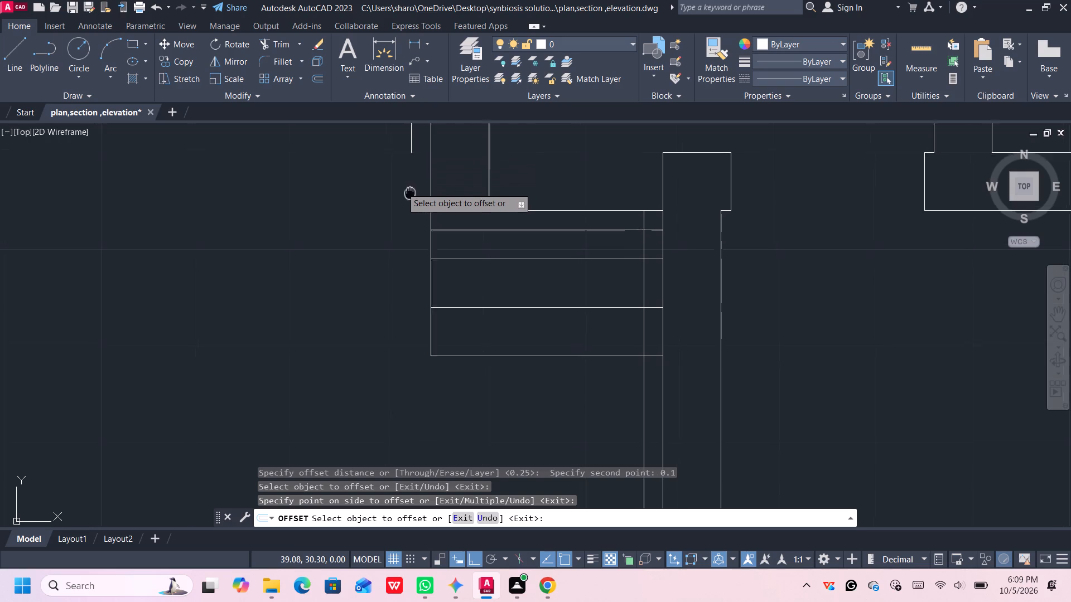
middle_click_drag(411, 194, 455, 221)
key("space")
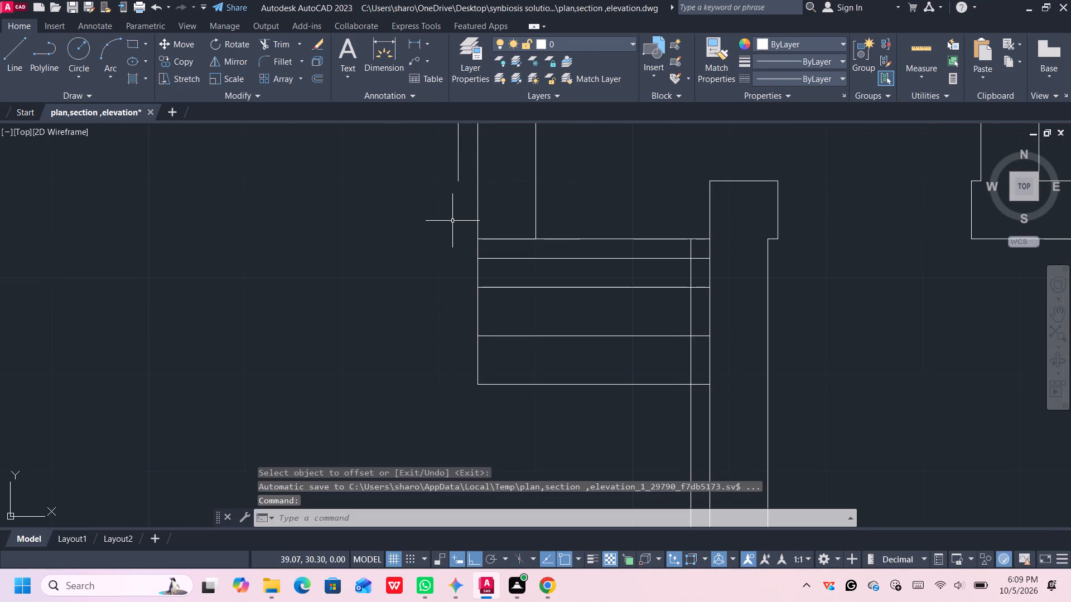
Stretch the outer end of the 0.1 m offset line about 0.1 m outward, in line with the outermost vertical line.
middle_click_drag(479, 235, 496, 224)
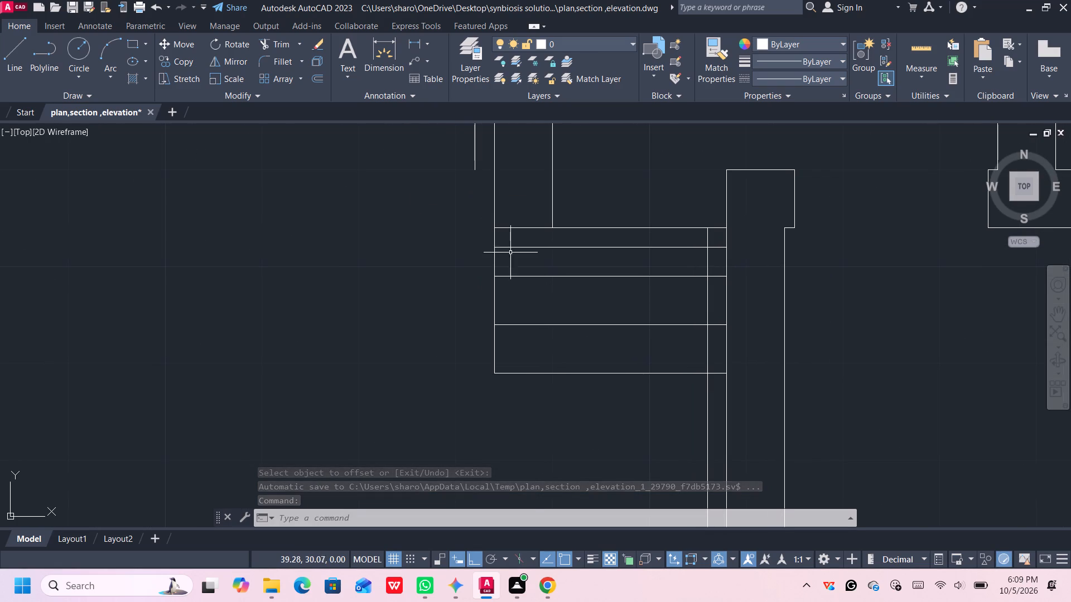
left_click(510, 245)
left_click(509, 249)
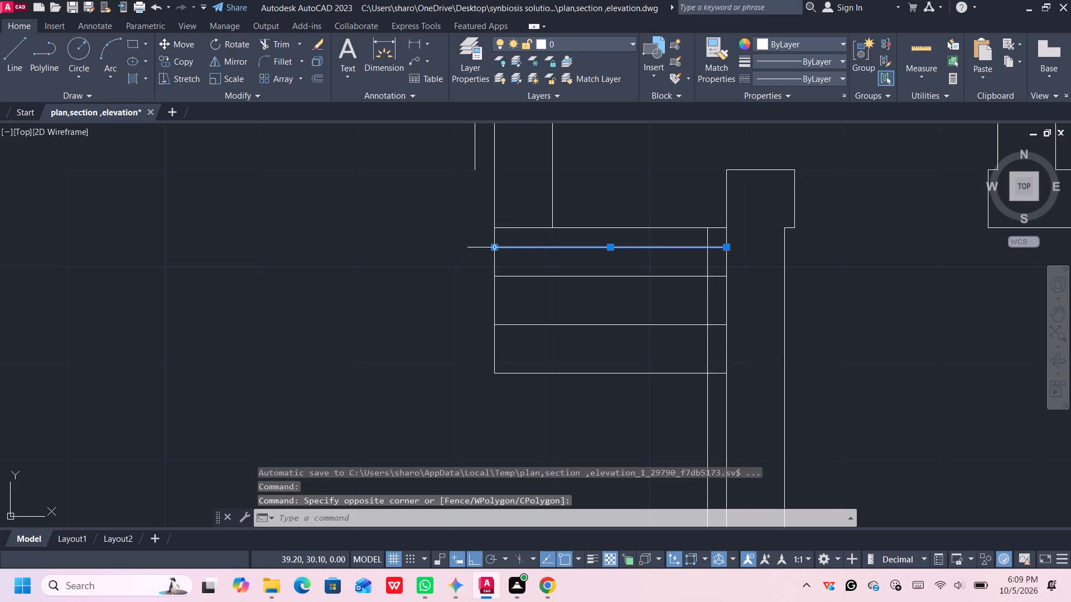
left_click(494, 245)
left_click(474, 244)
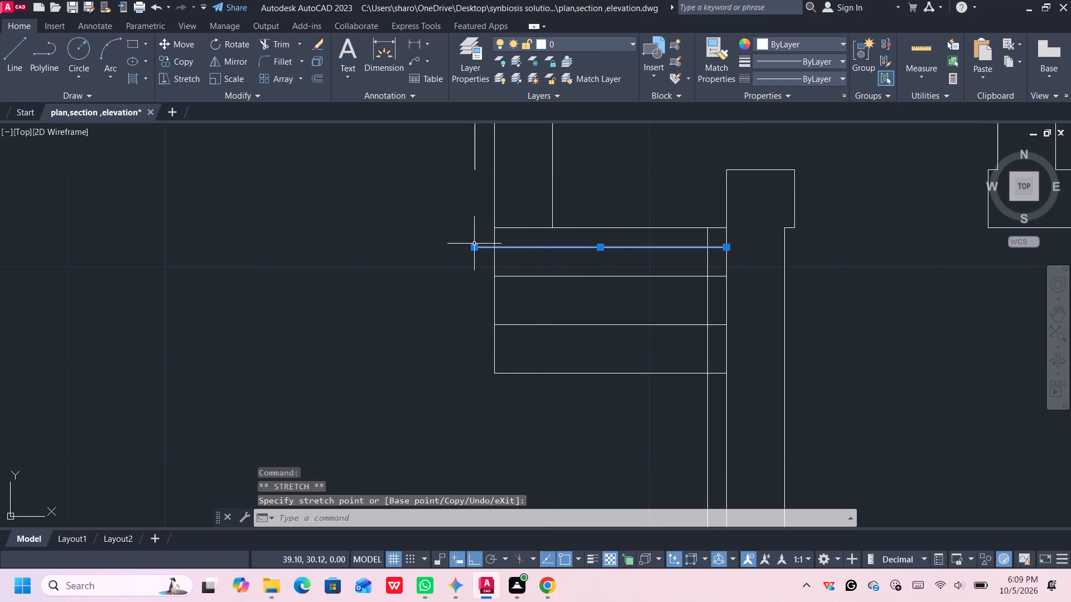
middle_click_drag(481, 207, 508, 247)
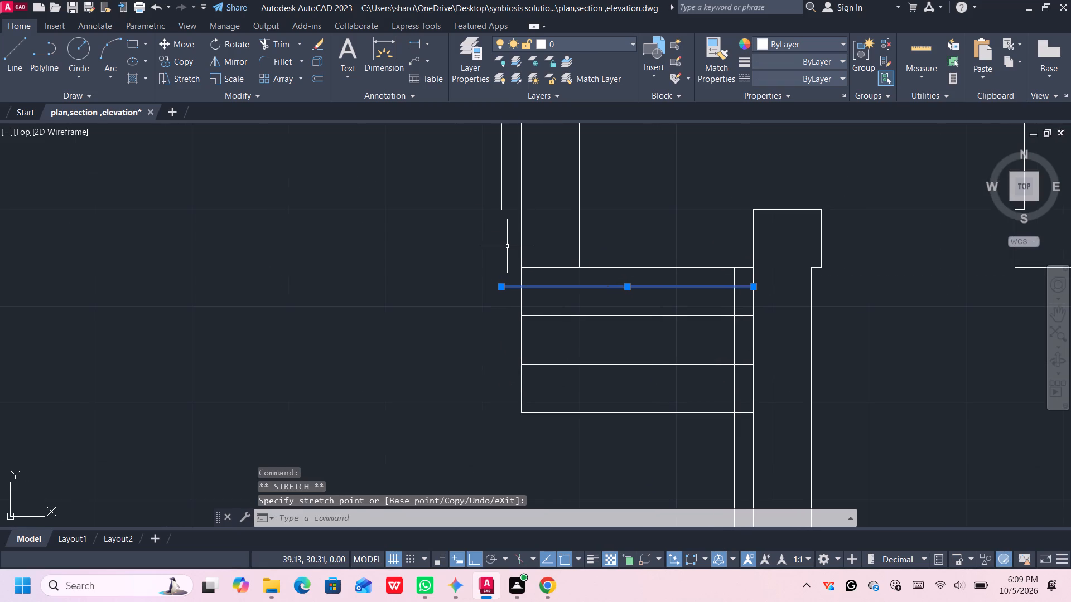
key("Escape")
Extend the outermost vertical offset line down to the horizontal 0.1 m offset line, closing the outer corner.
type("ex")
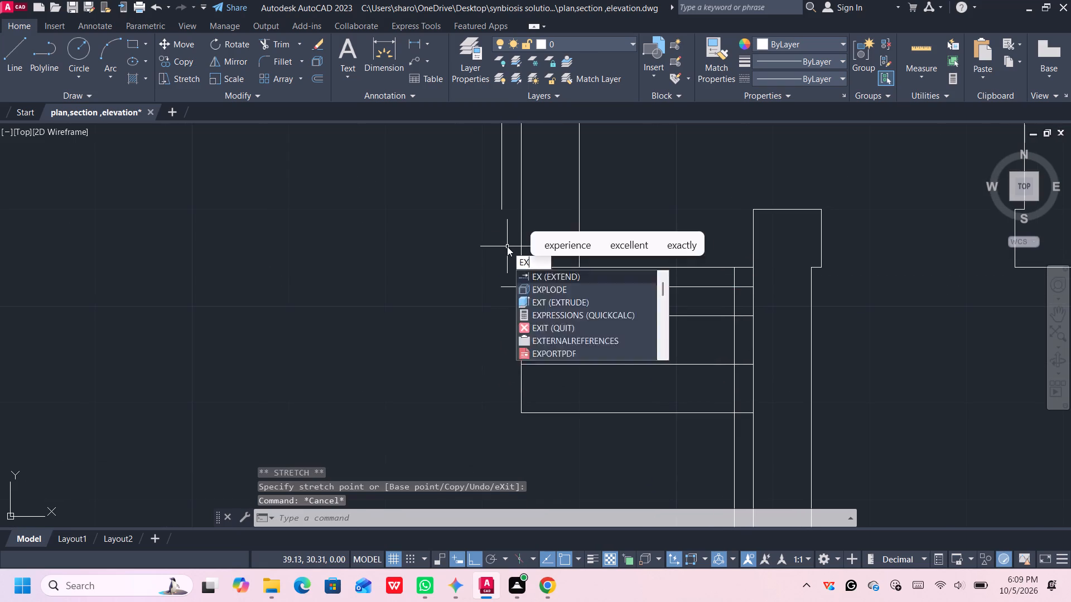
key("Return")
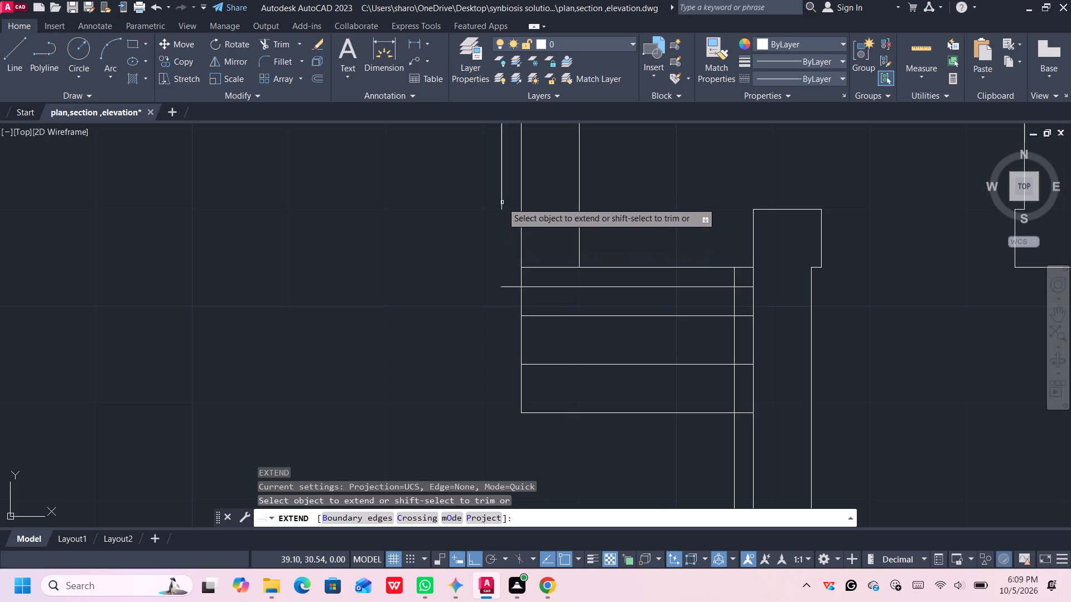
left_click(501, 202)
scroll(509, 298, "up", 4)
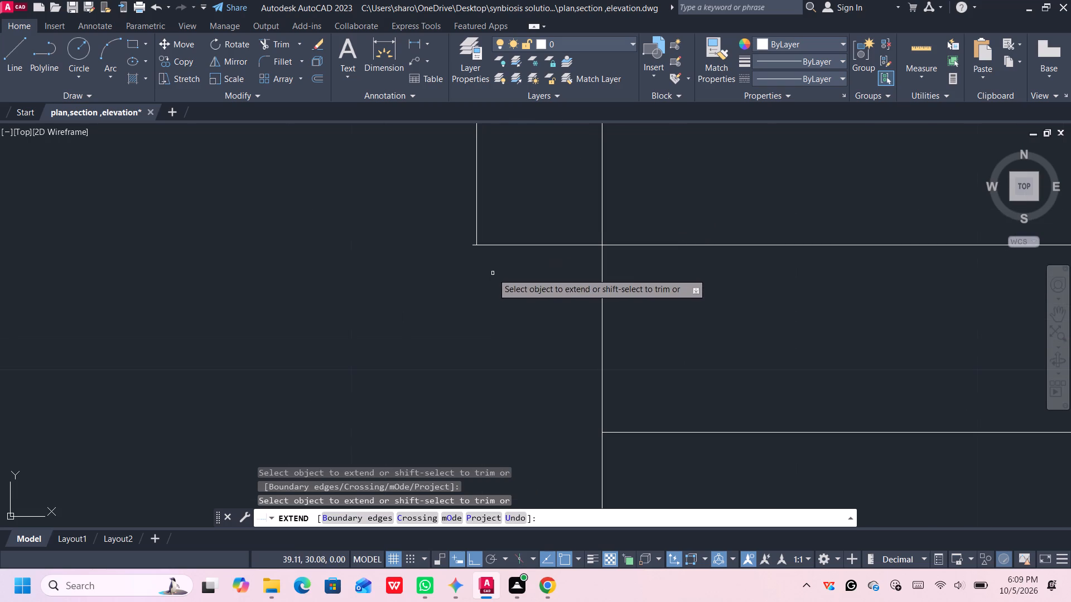
middle_click(492, 273)
scroll(493, 273, "down", 6)
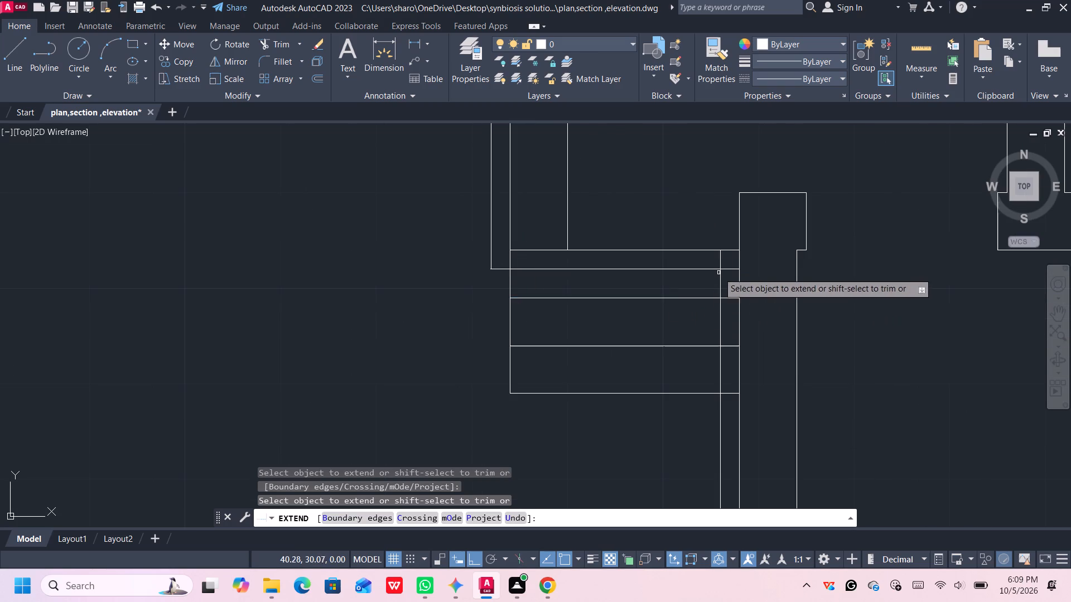
scroll(717, 276, "down", 1)
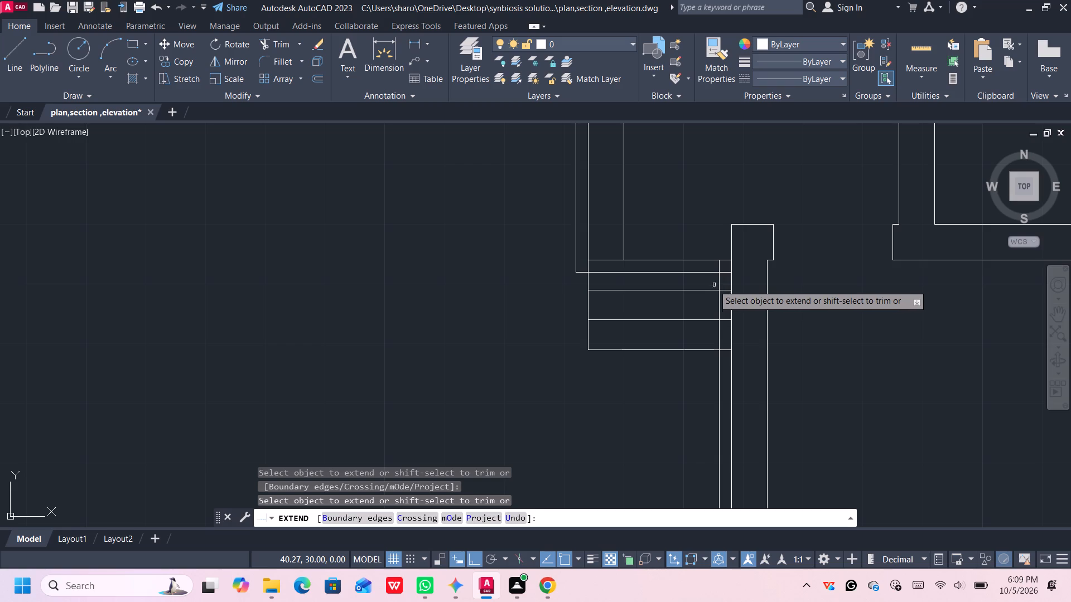
key("Escape")
Delete the three horizontal tread lines below the 0.1 m offset line.
left_click(686, 283)
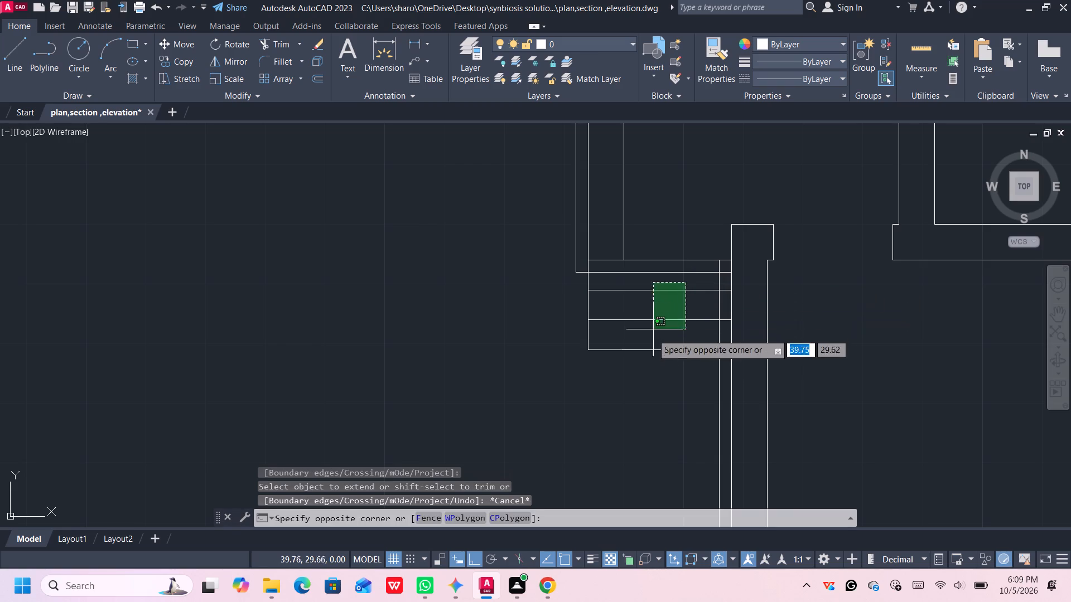
left_click(652, 380)
key("Delete")
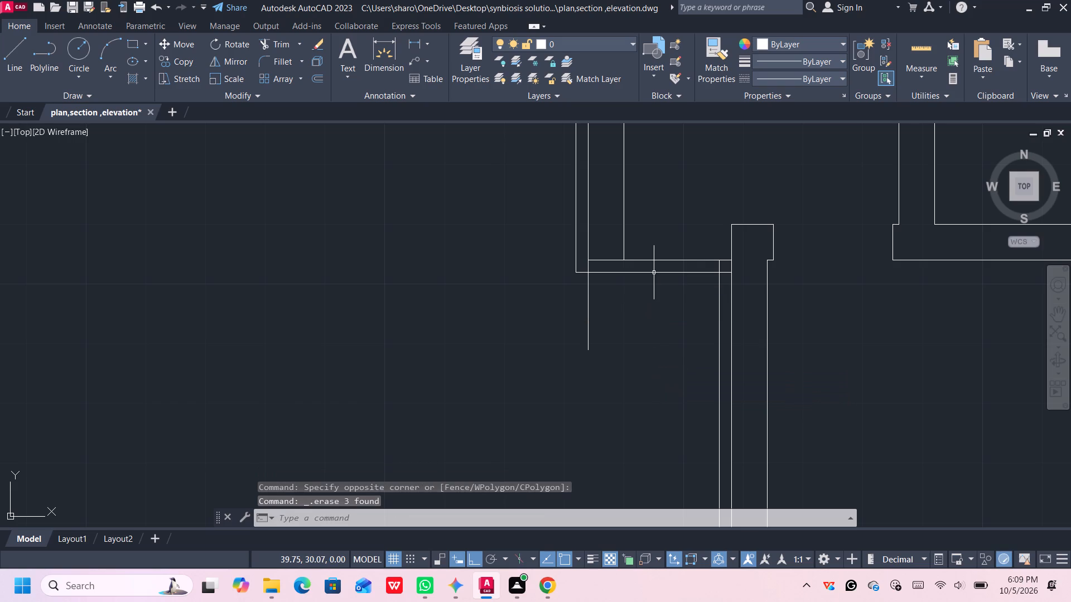
Offset the horizontal wall face line downward three times at 0.3 m spacing to form new tread lines.
left_click(660, 261)
key("o")
key("Return")
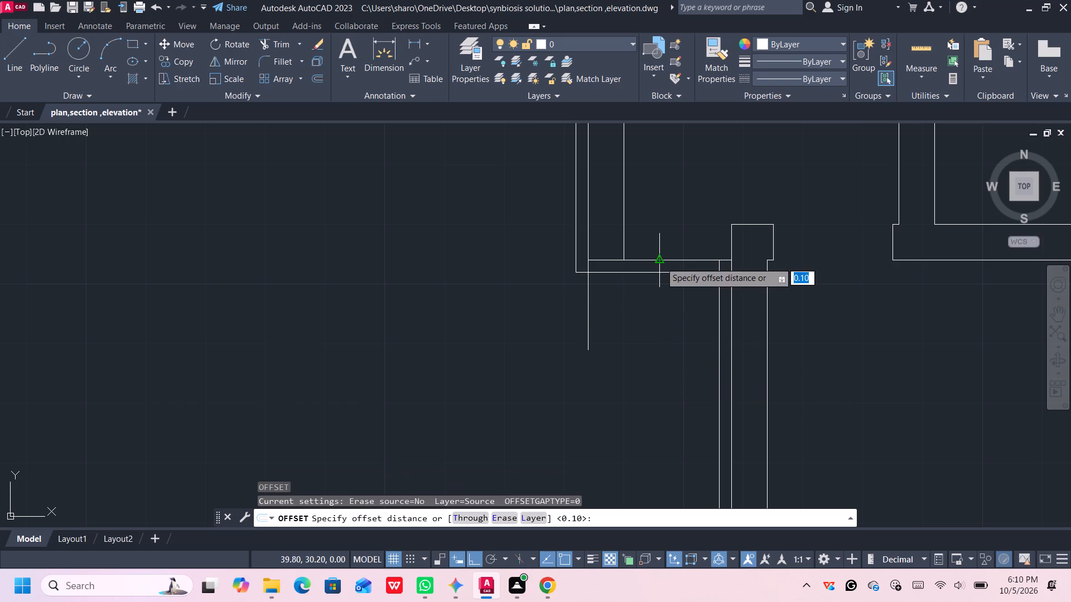
left_click(660, 262)
key("0")
key("period")
key("2")
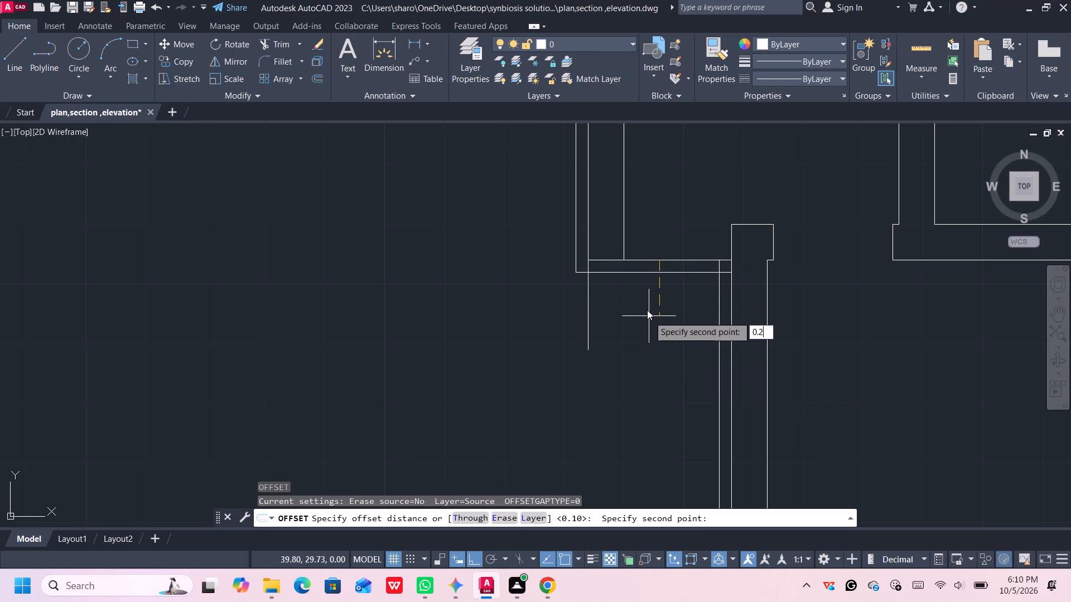
key("BackSpace")
key("3")
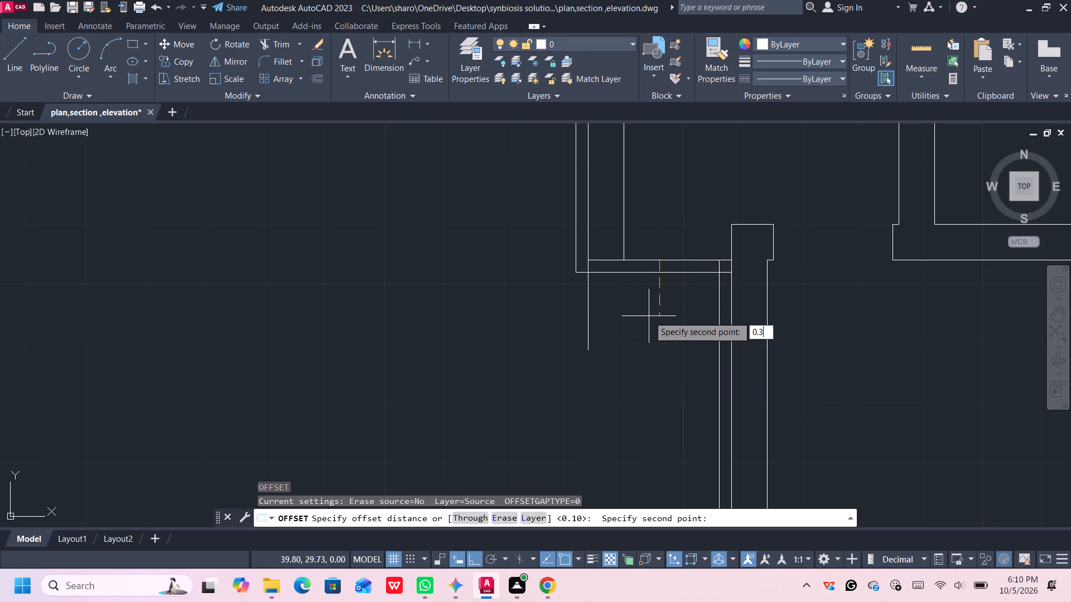
key("Return")
left_click(649, 317)
left_click(653, 298)
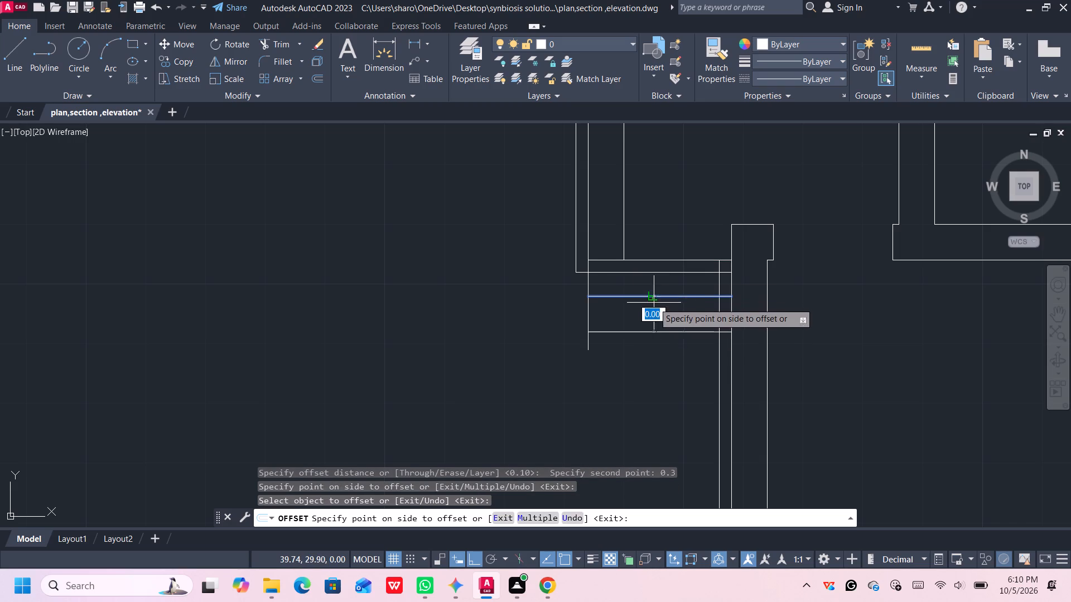
left_click(659, 329)
left_click(658, 331)
left_click(657, 368)
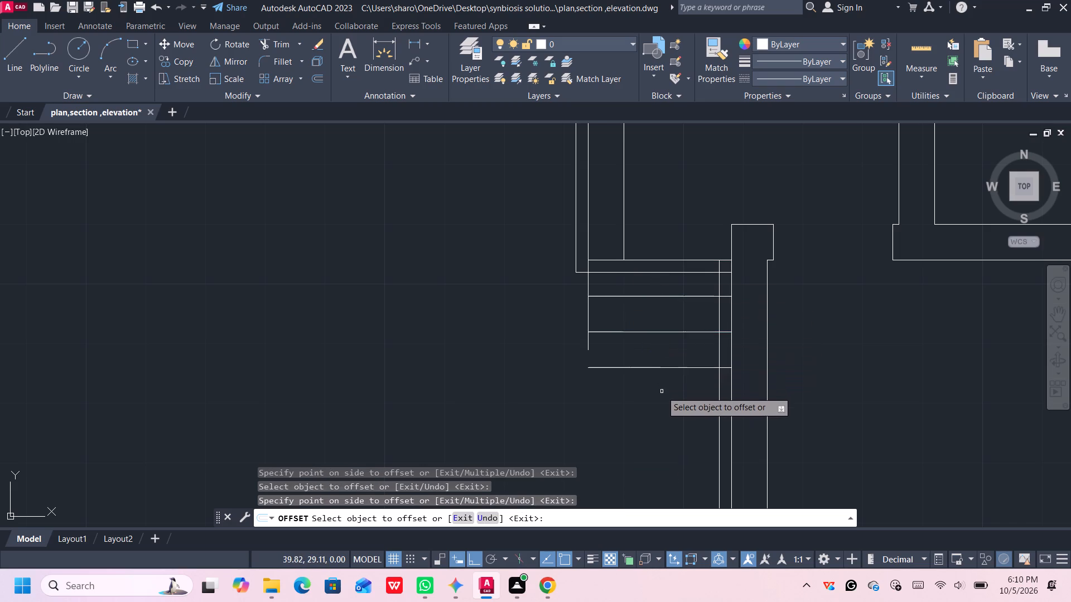
scroll(661, 390, "down", 1)
middle_click_drag(661, 391, 659, 235)
key("space")
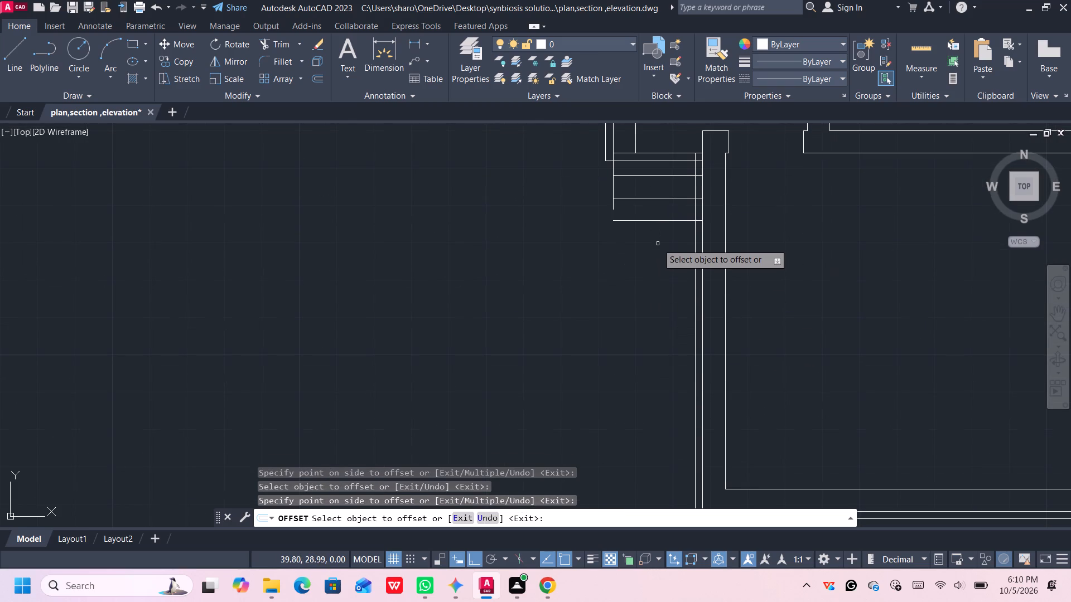
Extend the vertical line on the treads' outer side down to the lowest tread line.
scroll(658, 240, "up", 1)
middle_click_drag(657, 240, 660, 309)
type("ex")
key("Return")
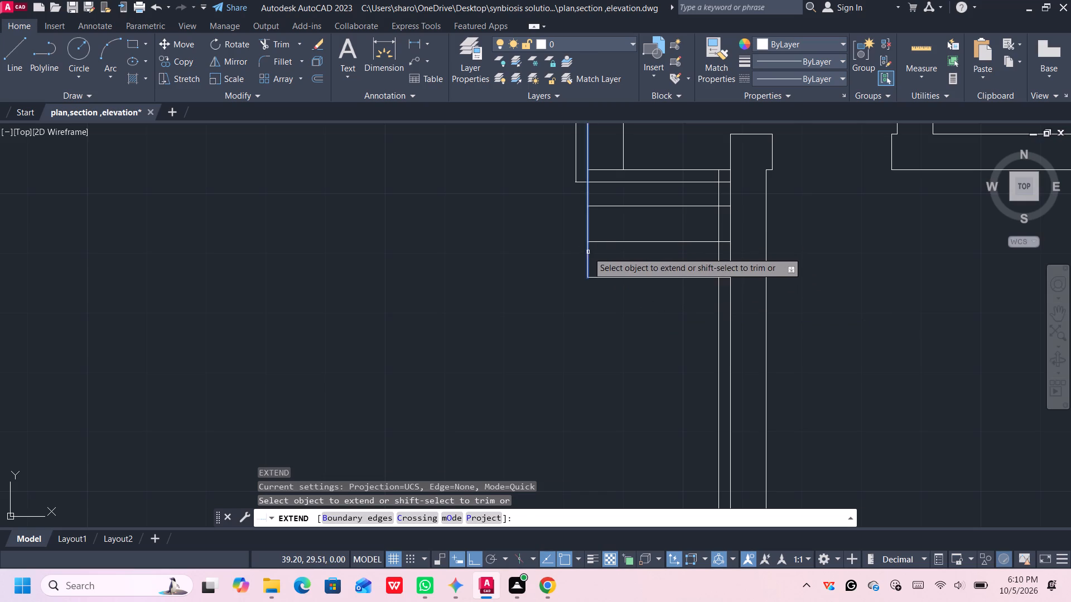
left_click(588, 252)
scroll(624, 311, "down", 2)
middle_click_drag(623, 311, 629, 322)
scroll(629, 322, "up", 1)
key("space")
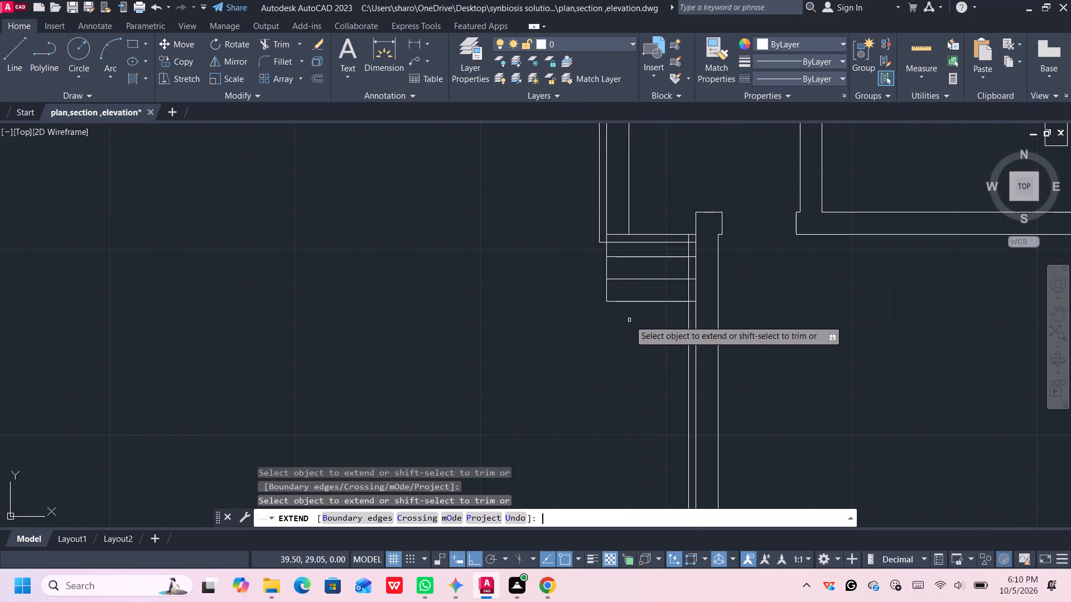
Trim away the portions of the horizontal and vertical 0.1 m offset lines that cross the steps, down to the lowest tread line.
scroll(611, 230, "up", 1)
middle_click_drag(610, 233, 615, 251)
scroll(614, 253, "up", 1)
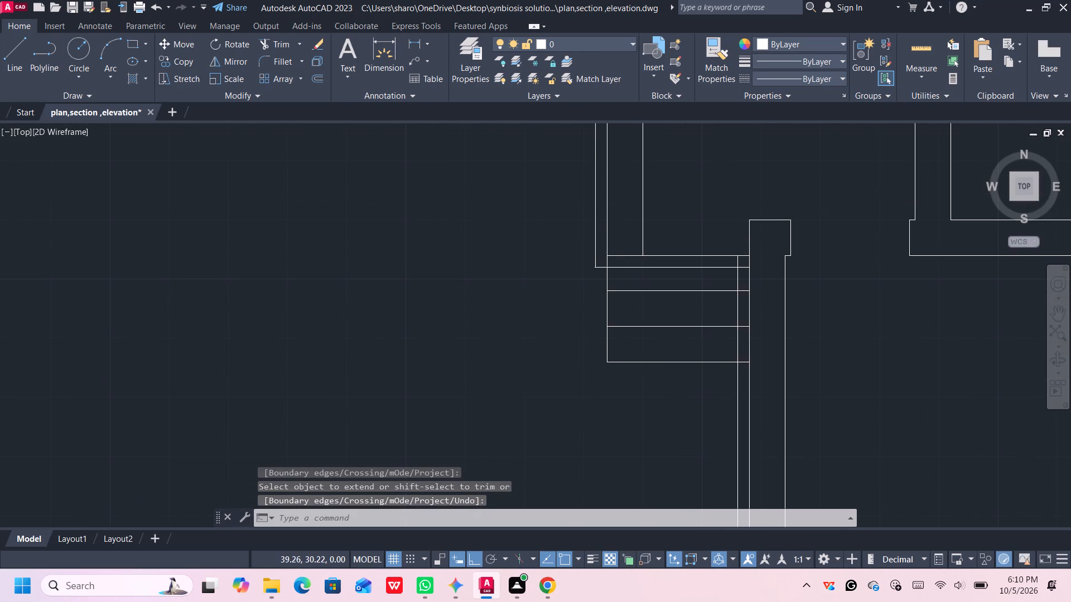
middle_click_drag(614, 253, 616, 261)
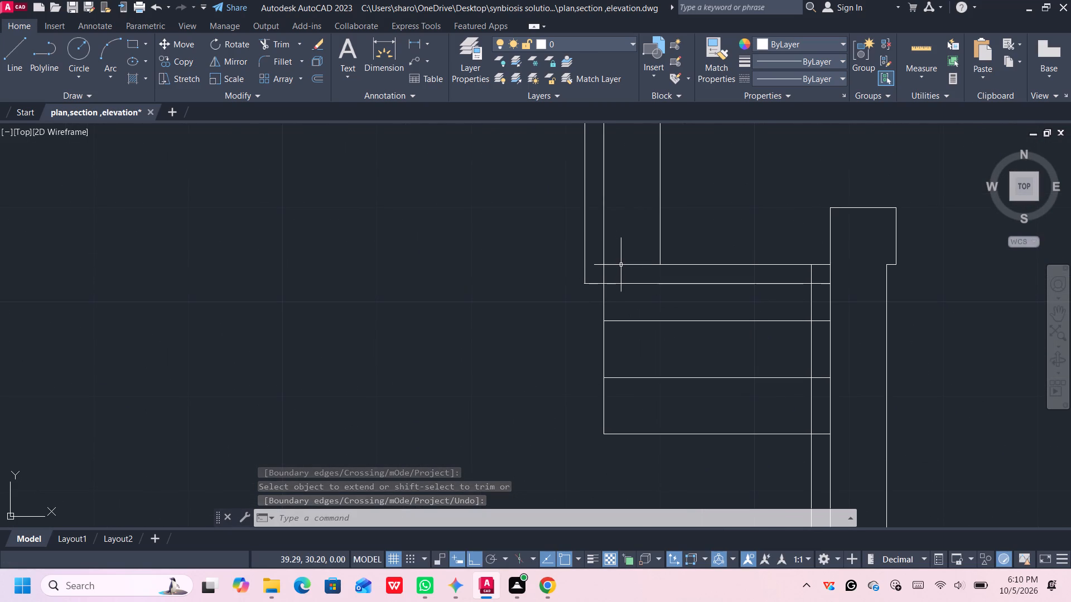
type("tr")
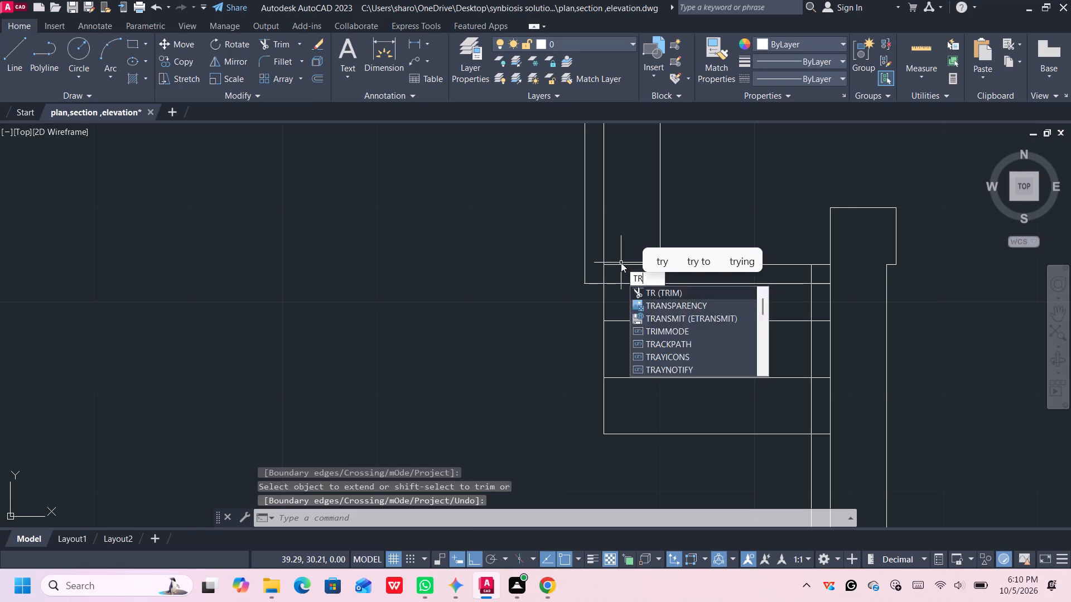
key("Return")
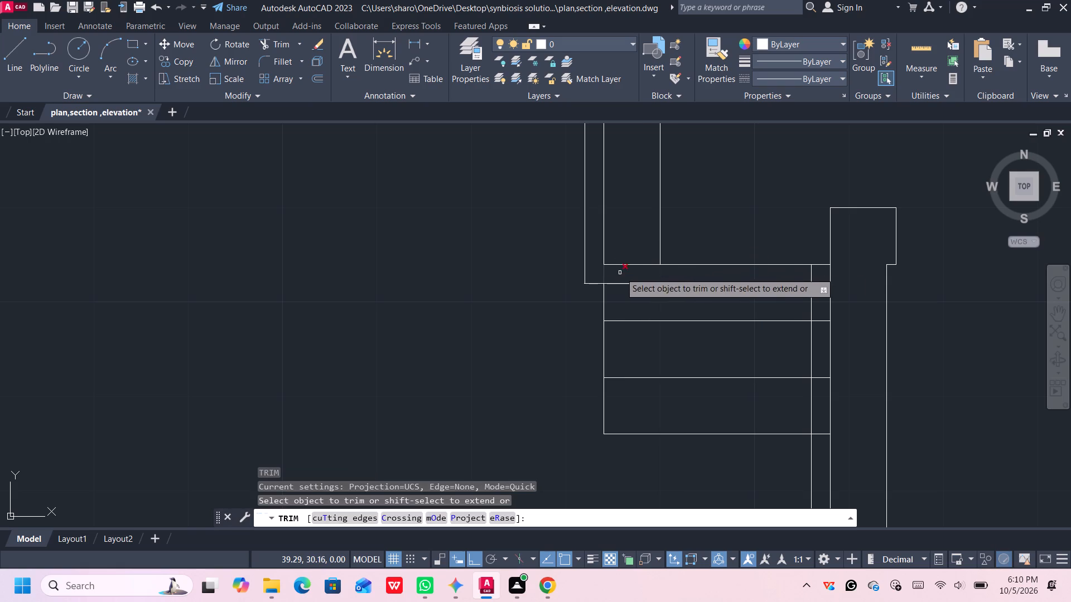
left_click(604, 273)
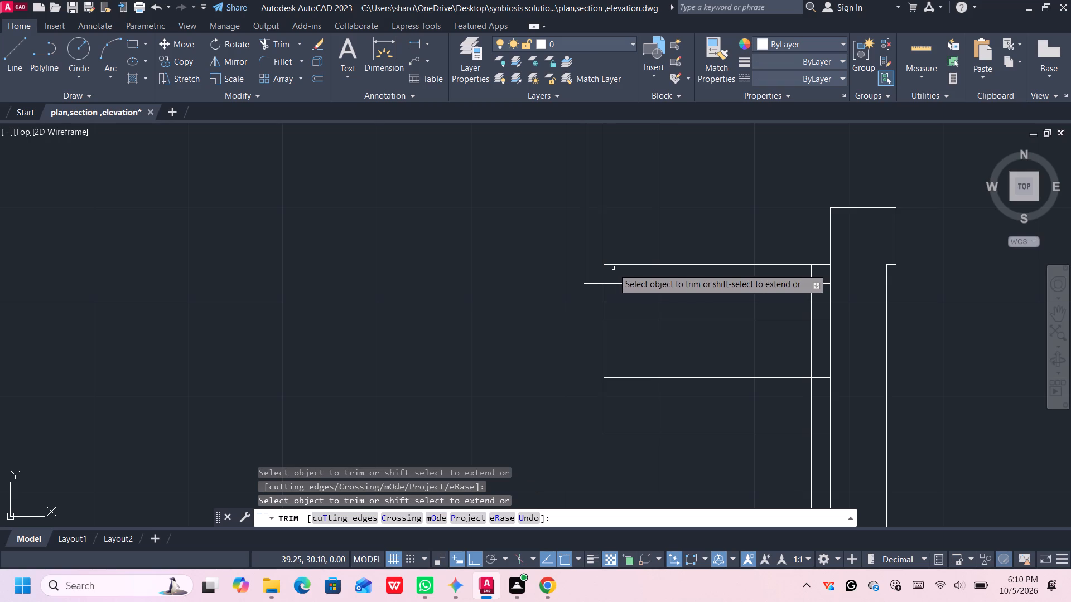
key("ctrl+z")
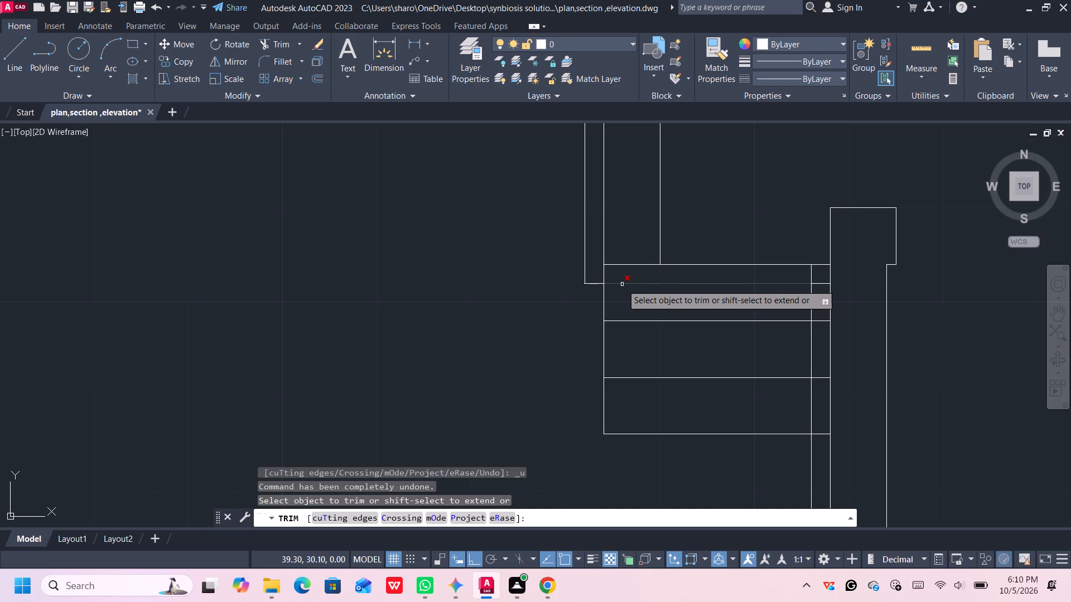
left_click(812, 273)
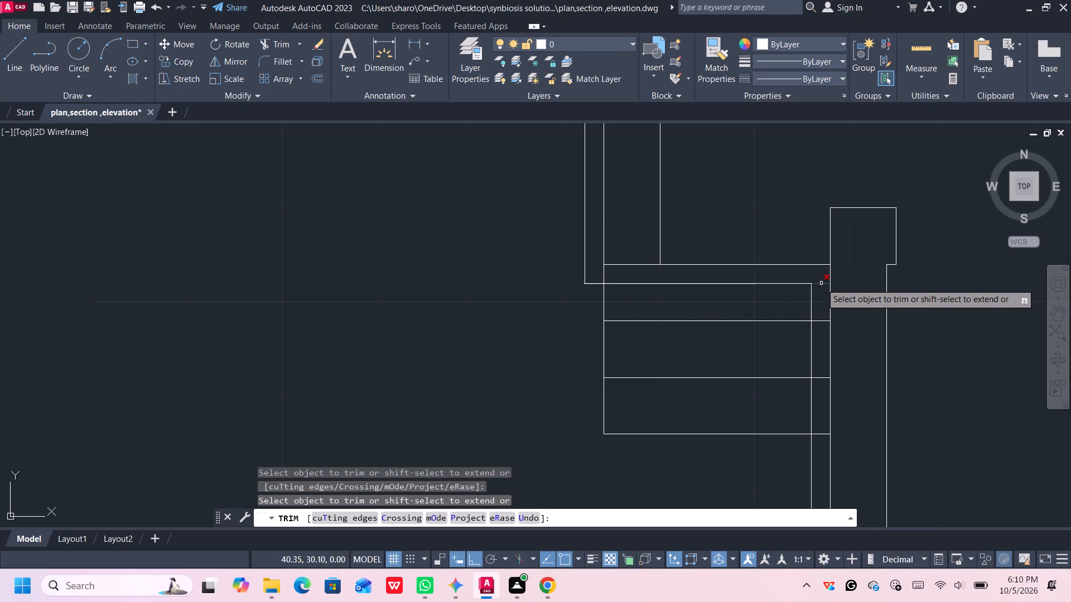
left_click(821, 283)
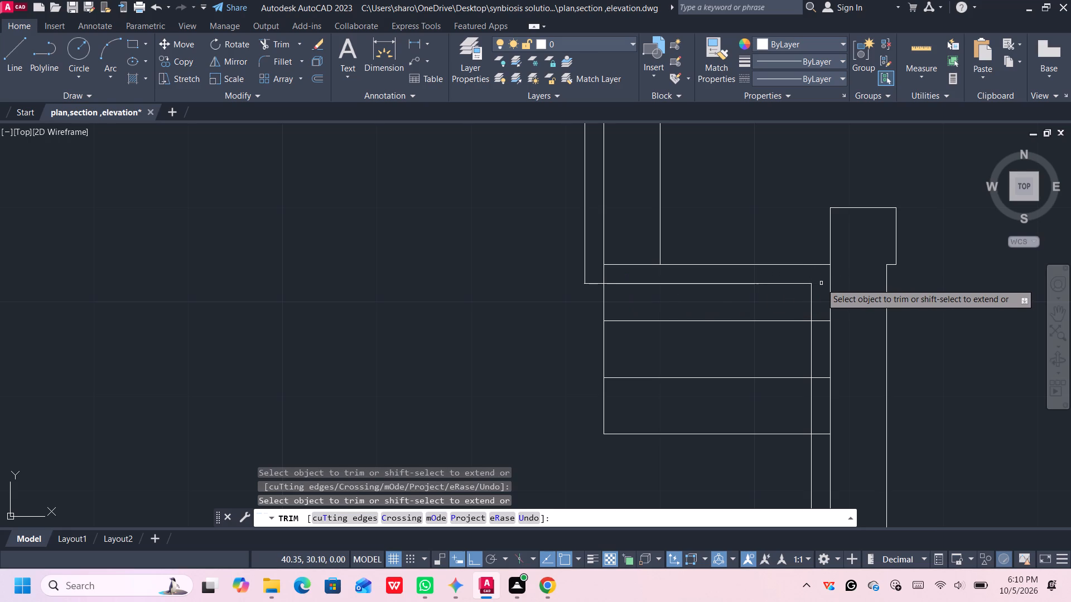
left_click(747, 281)
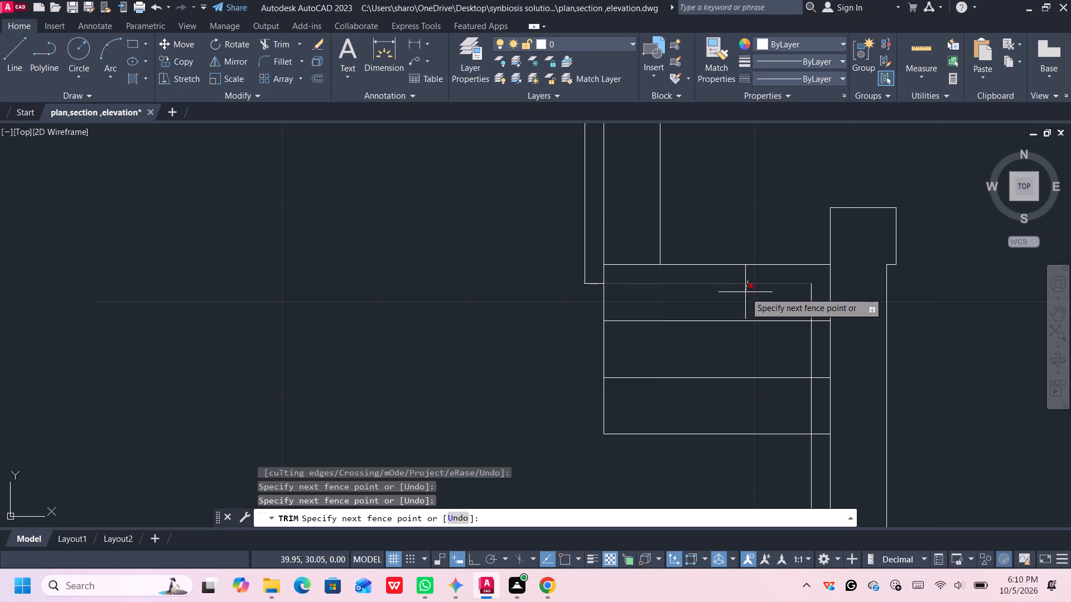
left_click(745, 292)
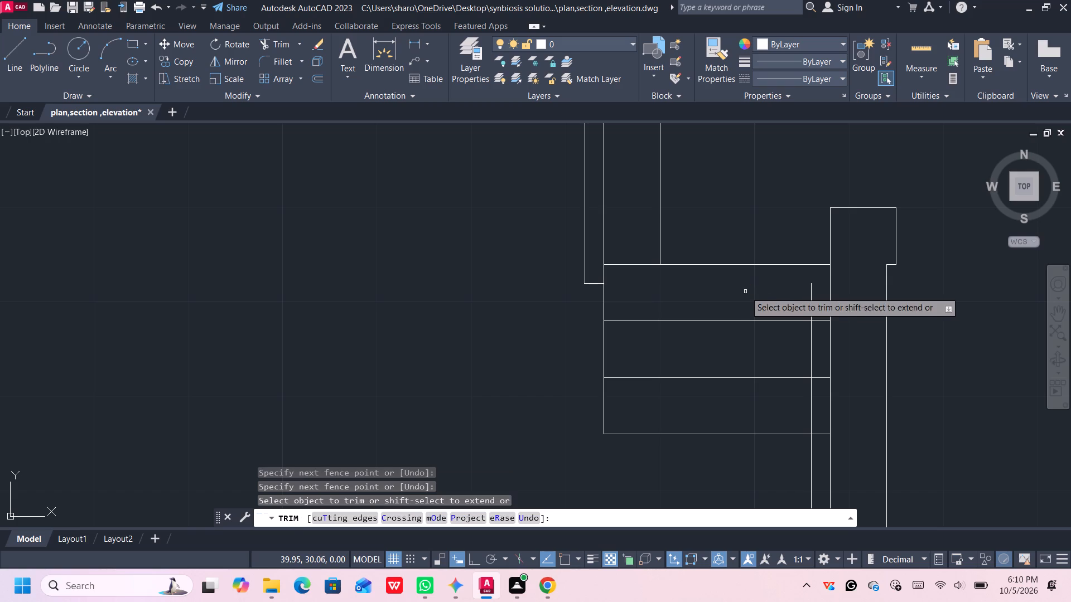
left_click(811, 303)
left_click(812, 341)
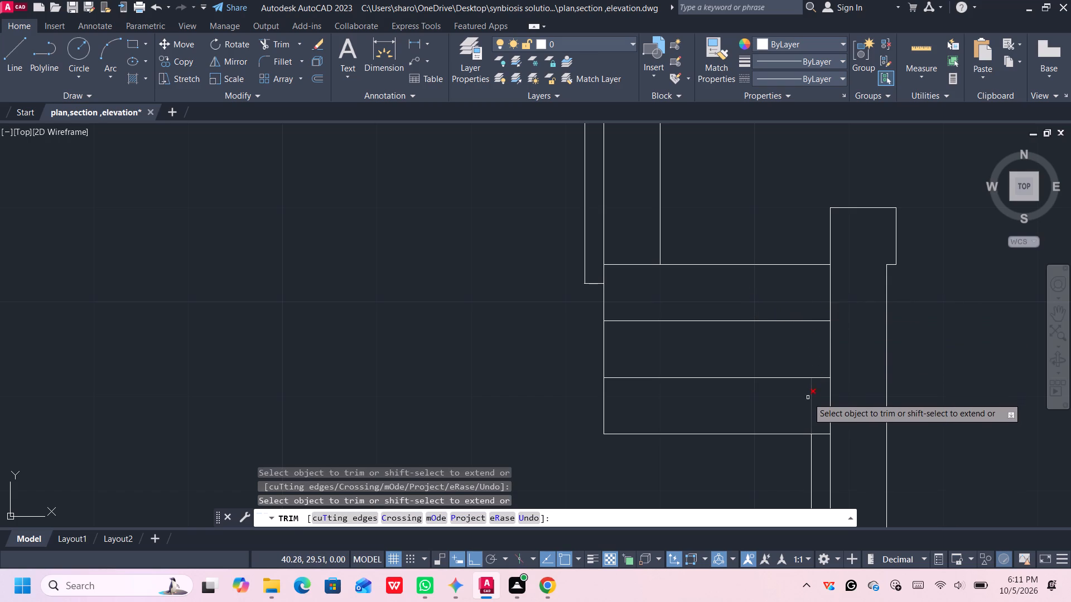
left_click(810, 397)
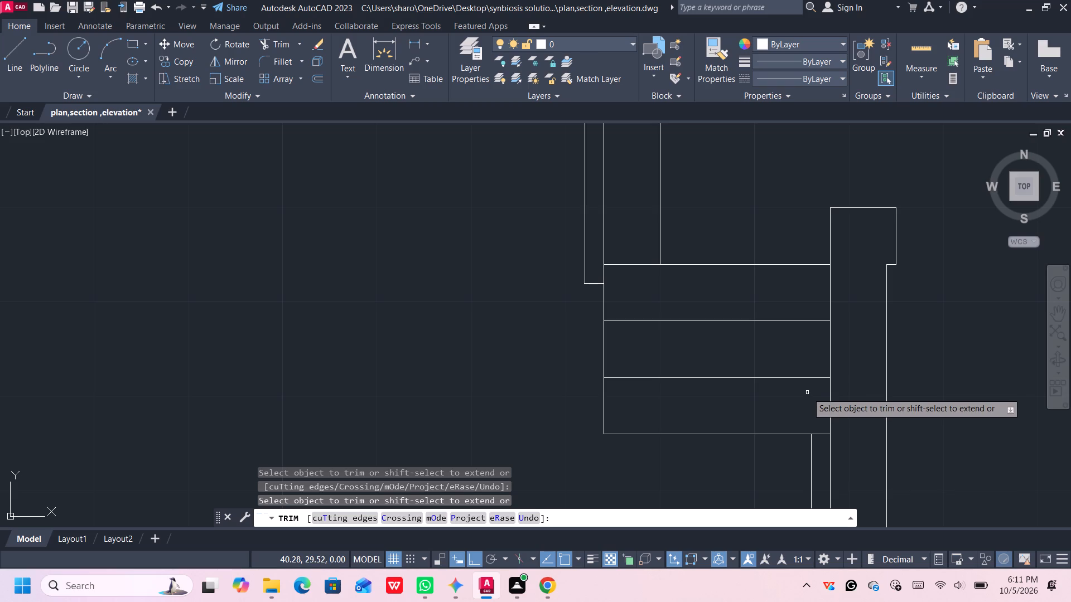
key("space")
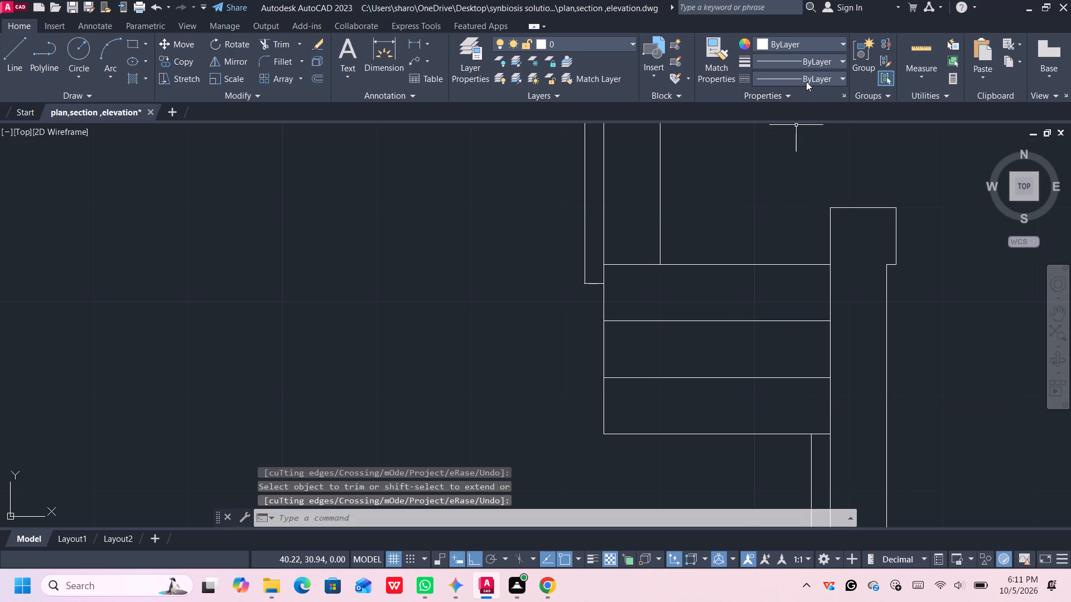
Load the ISO dash linetype ACAD_ISO02W100 into the drawing from acad.lin.
left_click(805, 80)
left_click(799, 147)
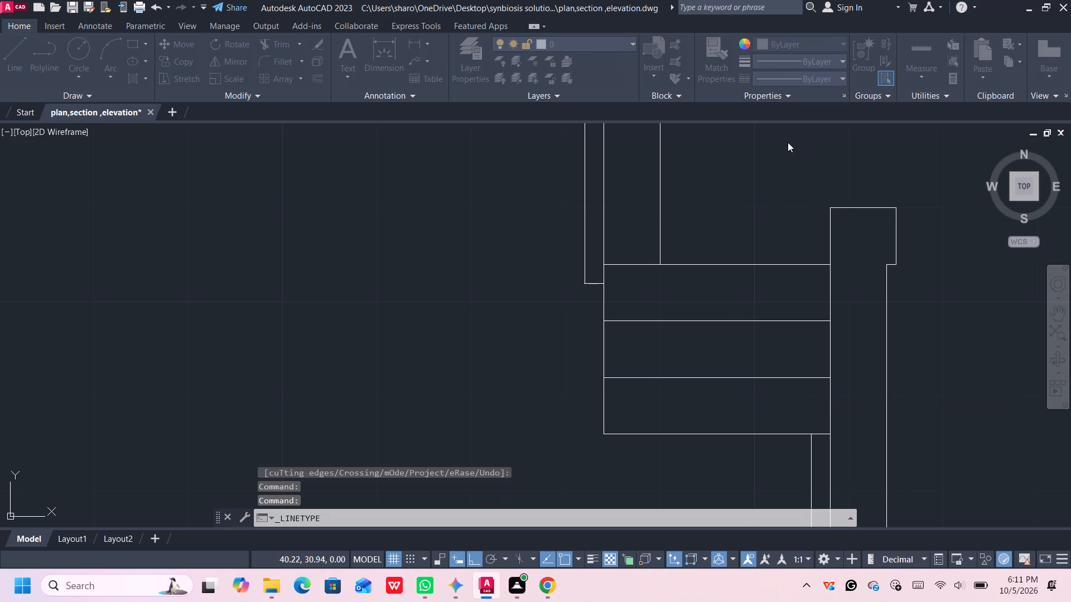
left_click(648, 174)
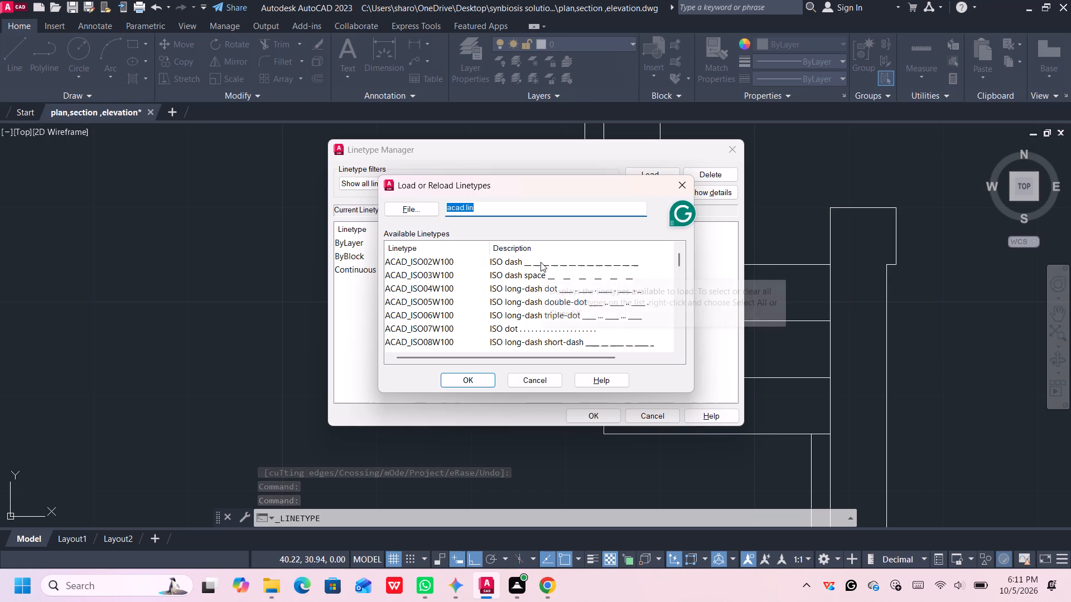
left_click(542, 263)
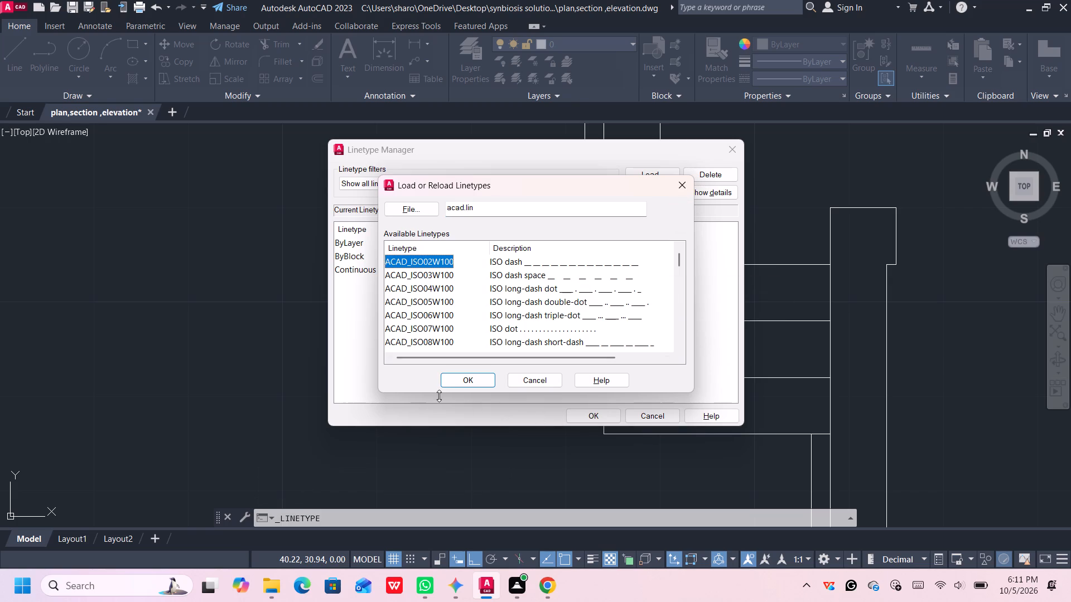
left_click(471, 376)
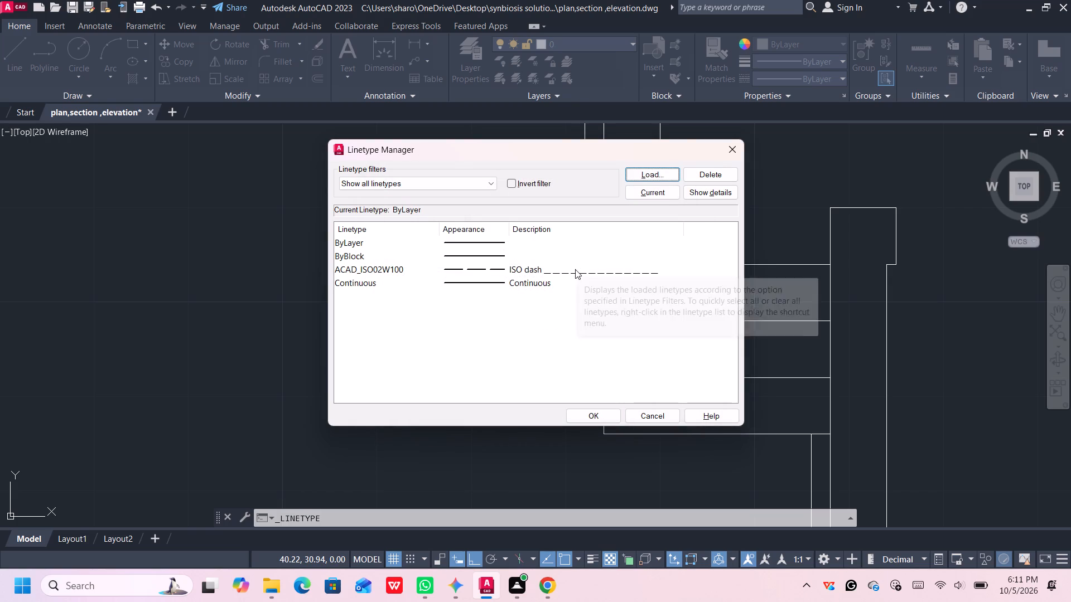
left_click(575, 269)
left_click(606, 415)
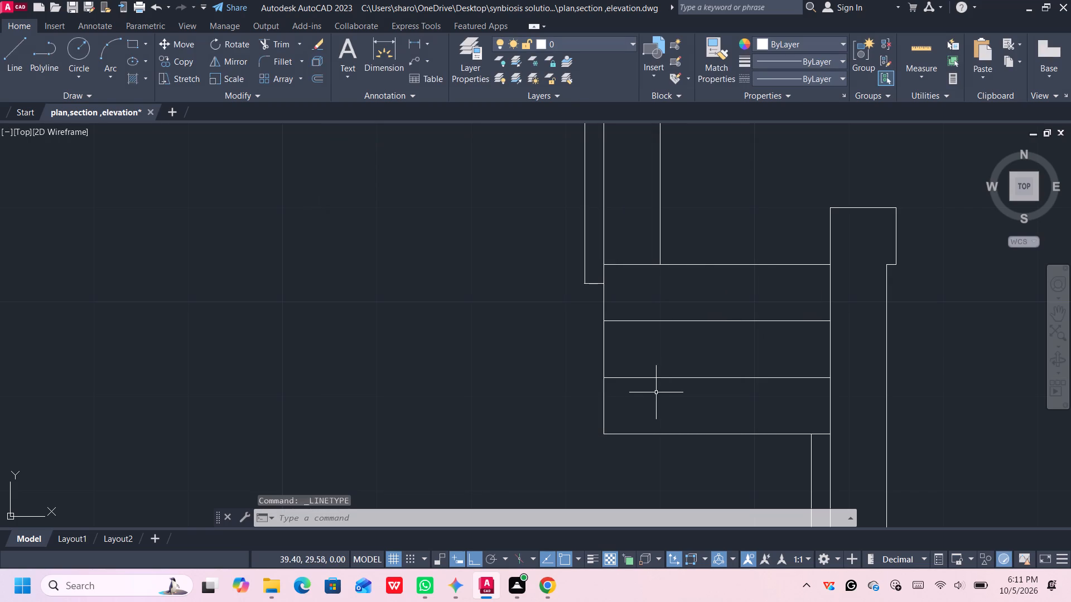
Make the dashed linetype ACAD_ISO02W100 the current linetype.
left_click(781, 79)
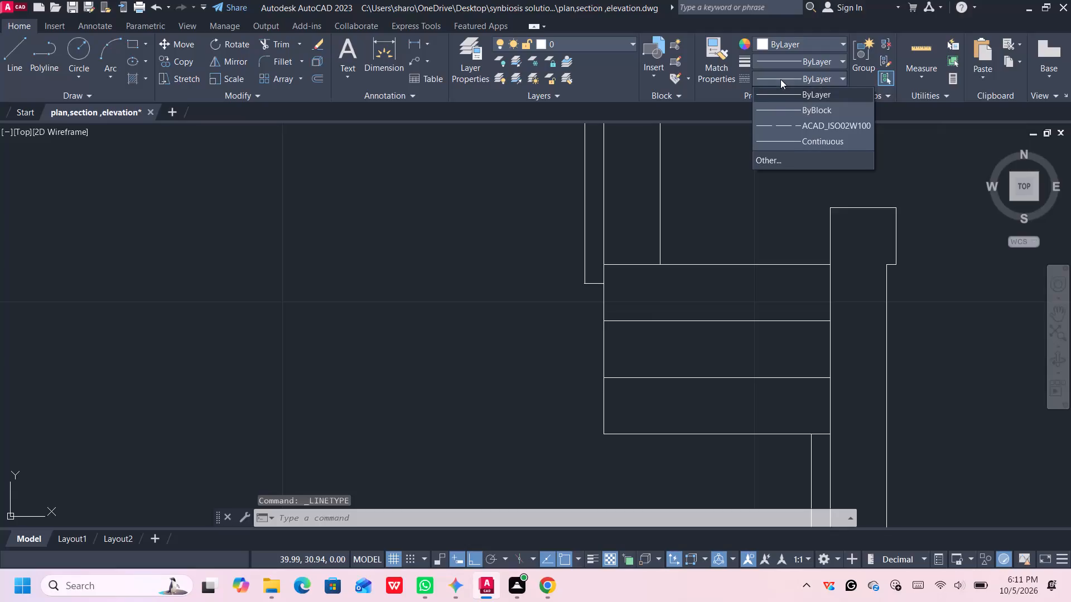
left_click(784, 118)
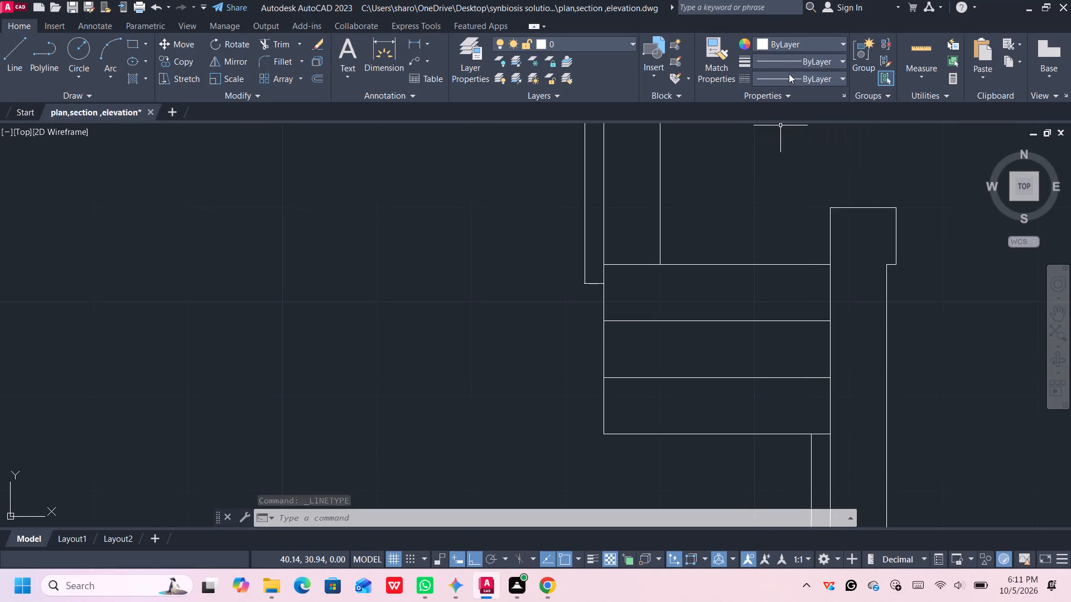
left_click(788, 77)
left_click(789, 124)
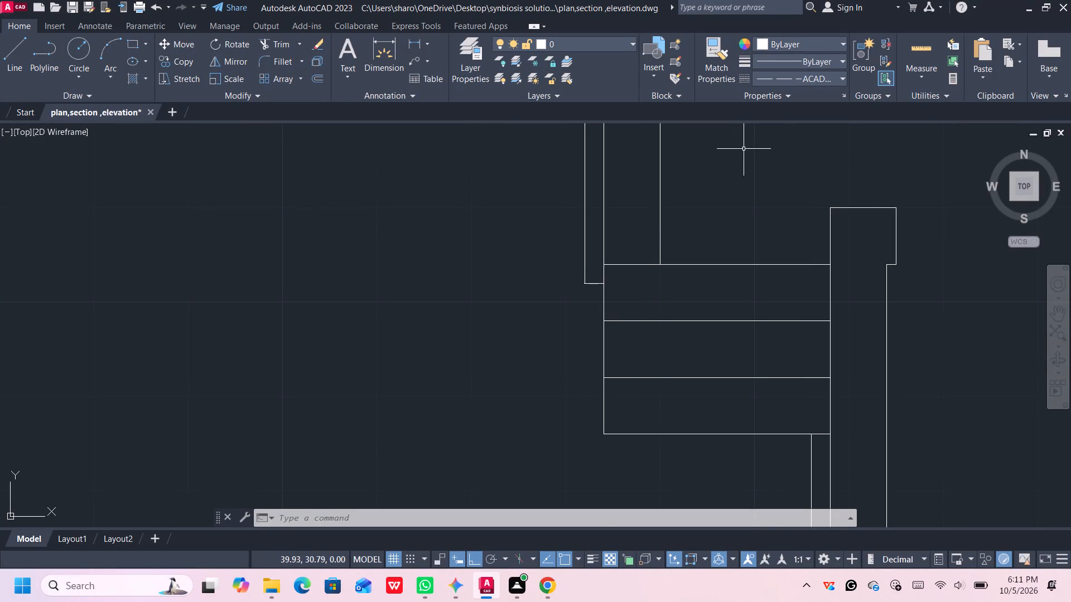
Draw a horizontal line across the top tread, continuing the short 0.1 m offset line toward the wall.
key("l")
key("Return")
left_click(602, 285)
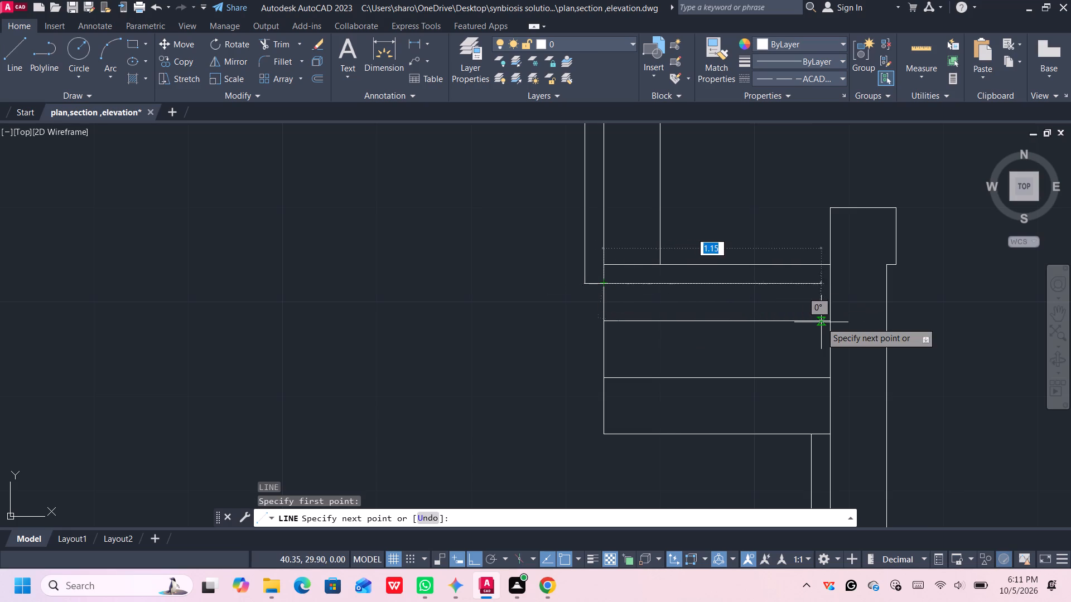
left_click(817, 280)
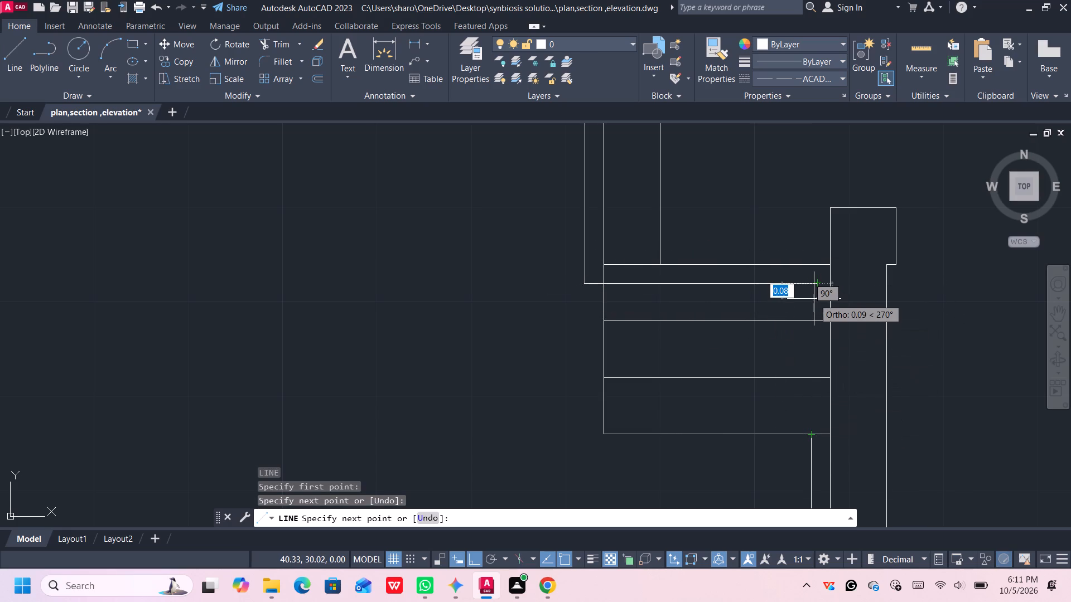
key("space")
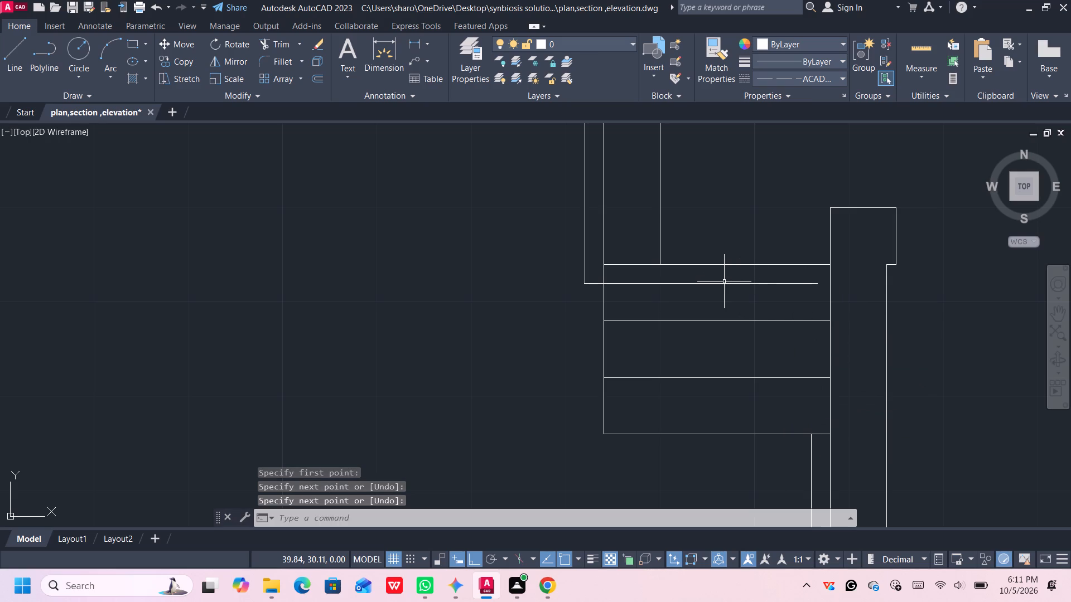
Load the ISO dash space linetype ACAD_ISO03W100 from acad.lin.
left_click(724, 281)
scroll(706, 292, "up", 5)
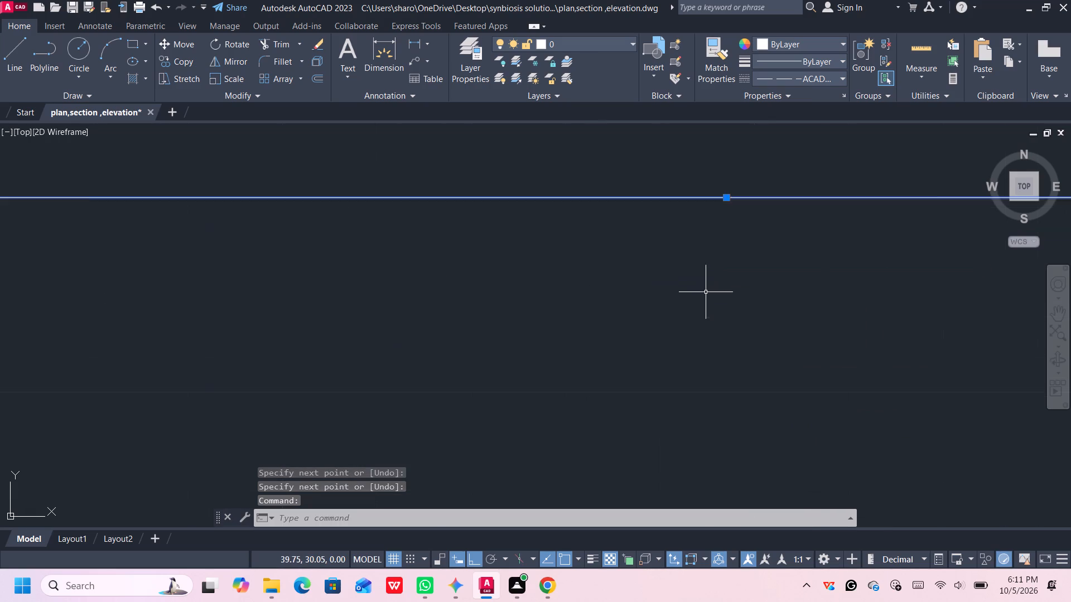
scroll(706, 292, "up", 1)
scroll(707, 292, "down", 4)
left_click(809, 80)
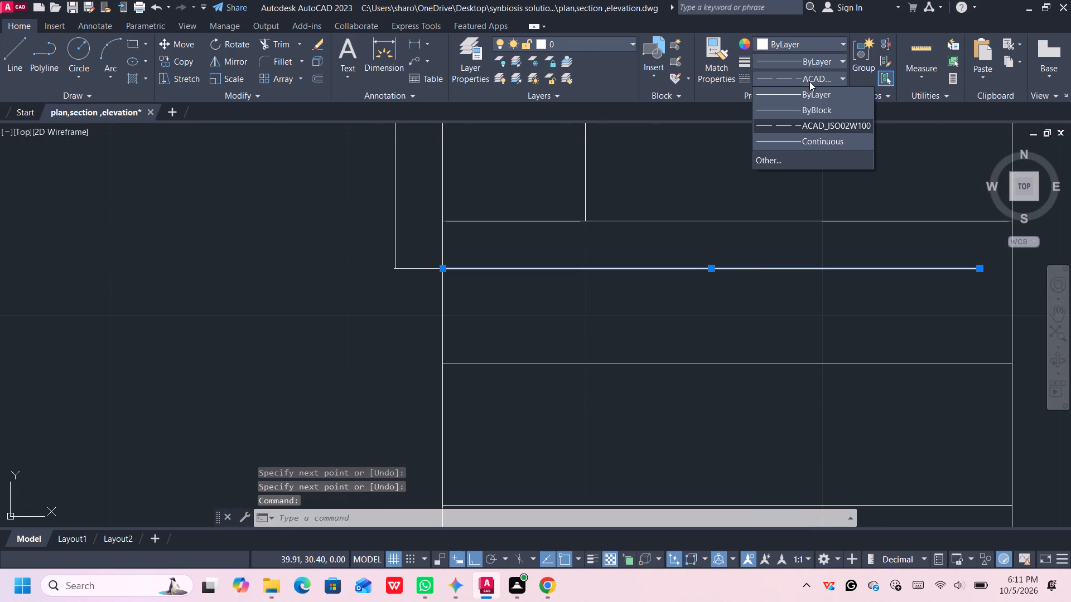
left_click(809, 160)
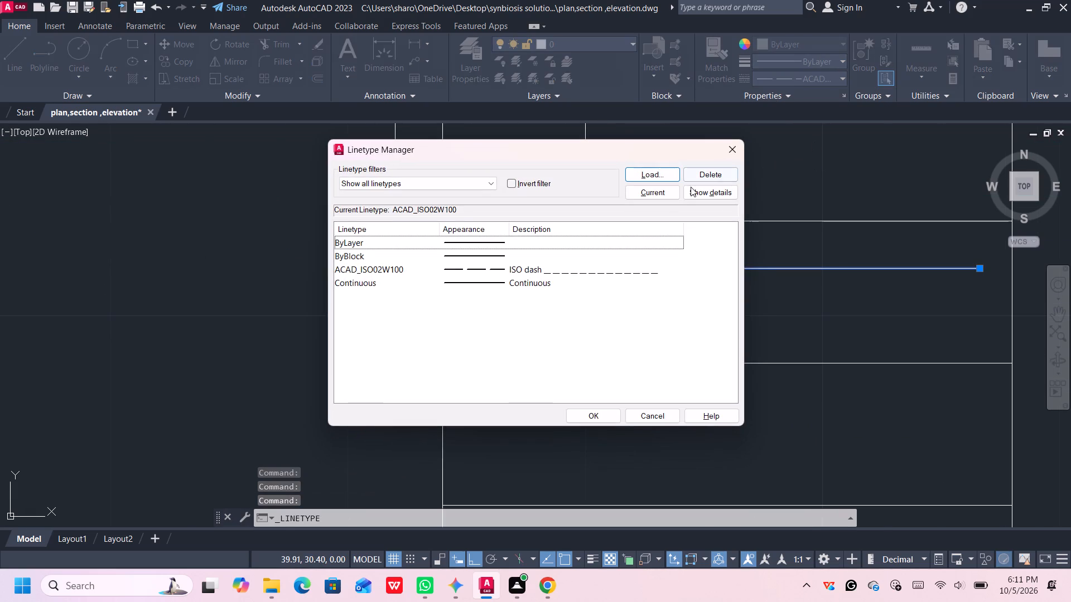
left_click(657, 172)
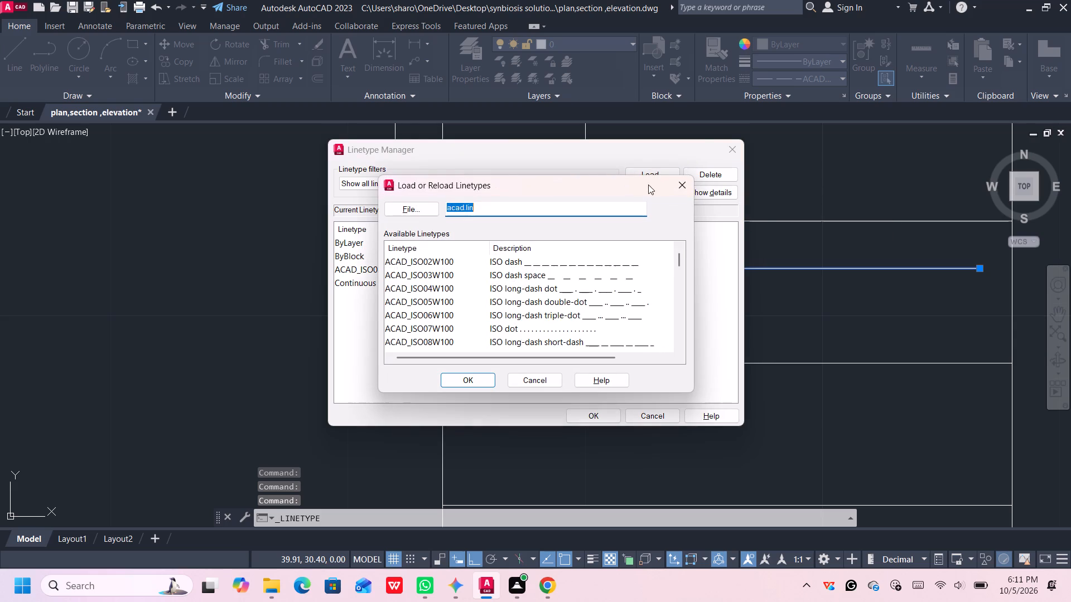
left_click(596, 276)
left_click(469, 381)
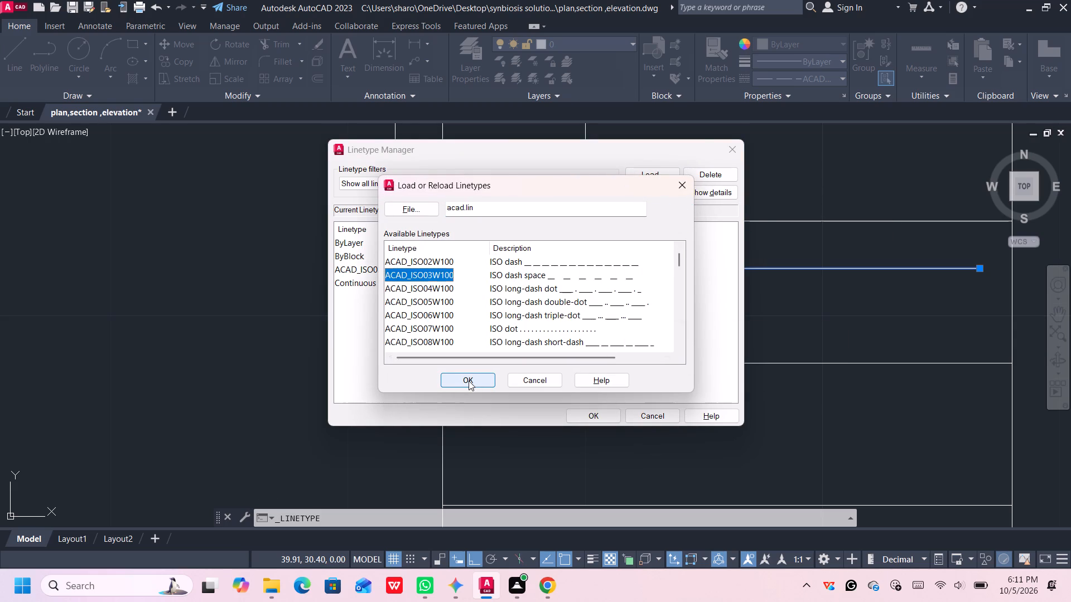
left_click(571, 285)
left_click(580, 419)
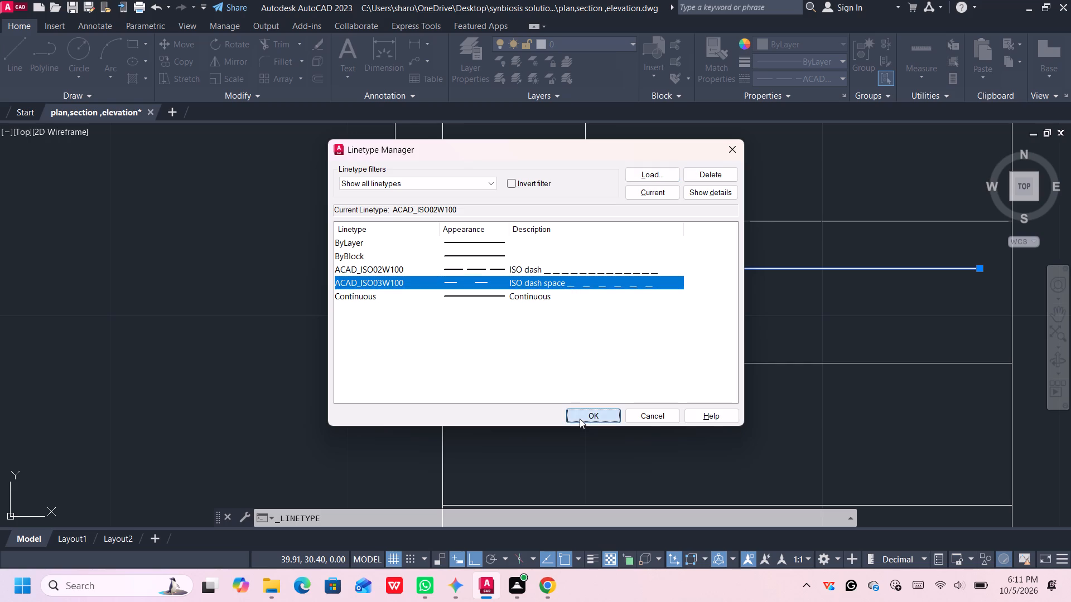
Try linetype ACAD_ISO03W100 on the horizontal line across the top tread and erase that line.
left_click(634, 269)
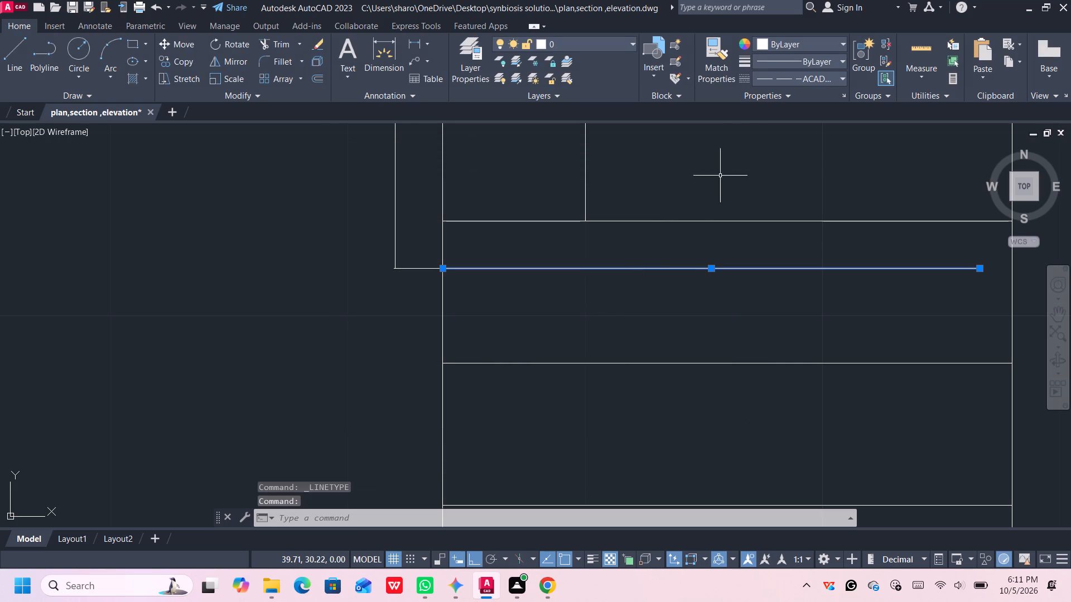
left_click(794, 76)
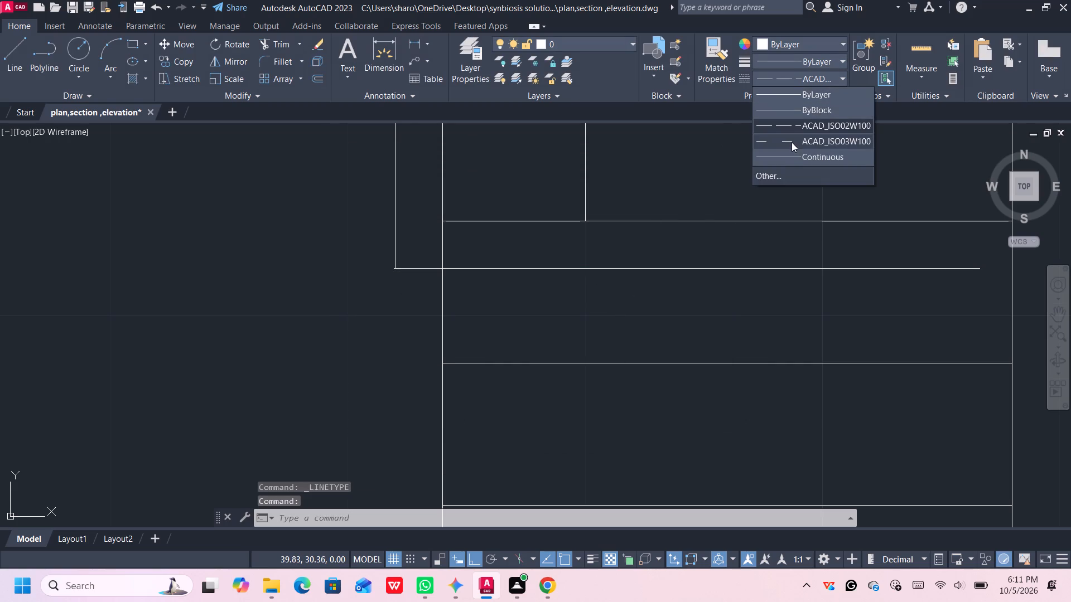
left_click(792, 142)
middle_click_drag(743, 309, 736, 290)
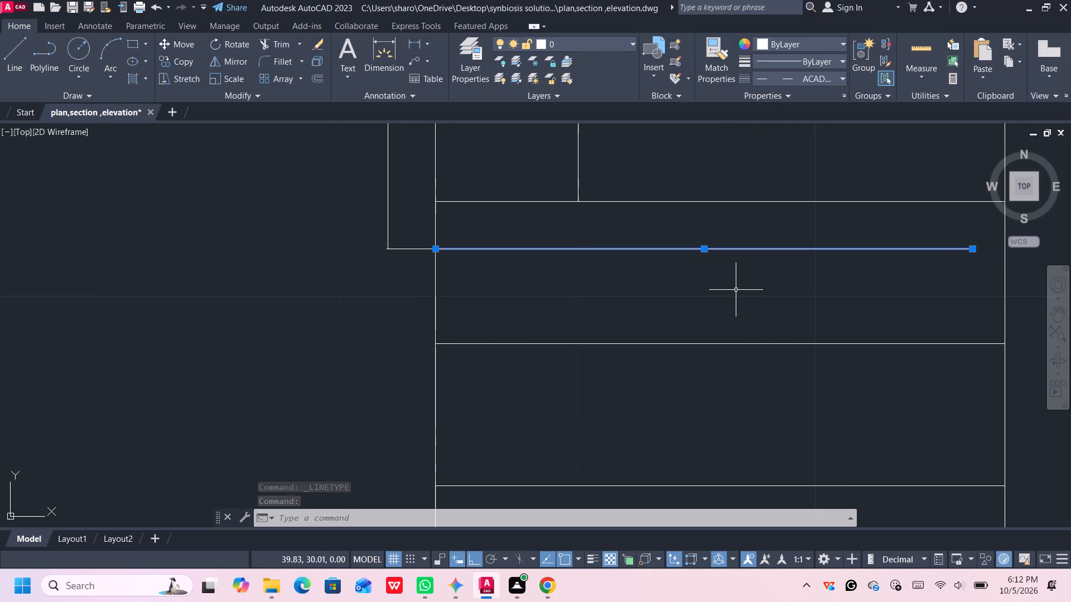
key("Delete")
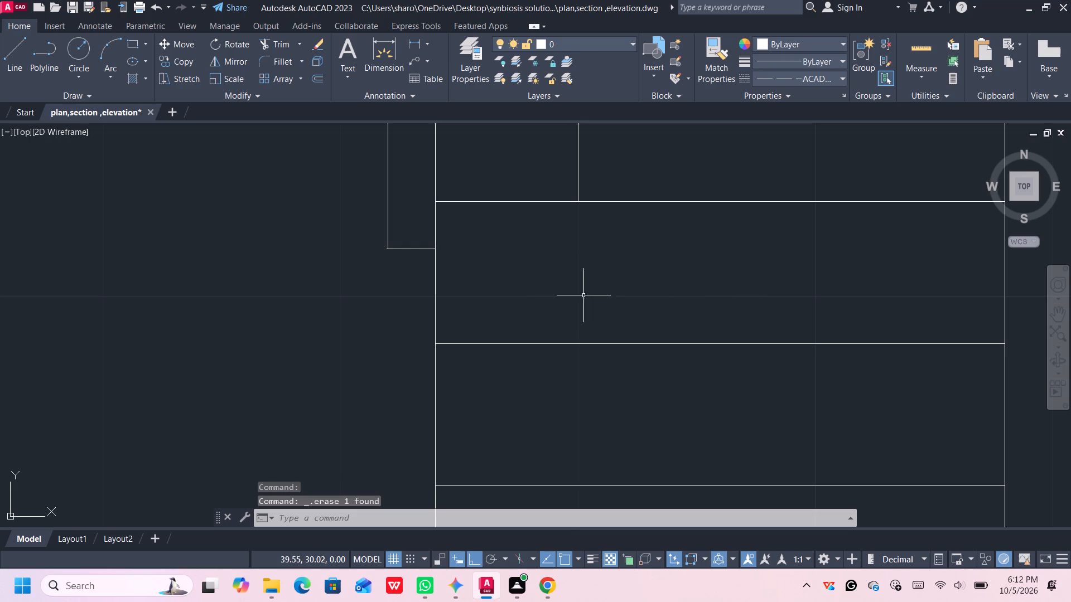
Draw a horizontal line about 1.13 m long across the top tread from the end of the short offset line.
key("l")
key("Return")
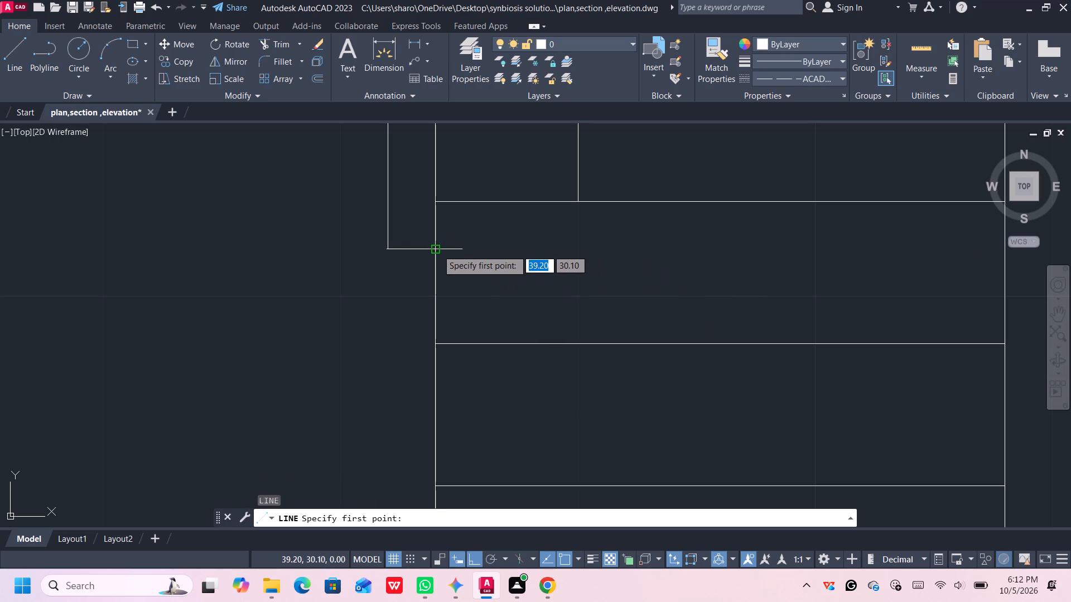
left_click(435, 249)
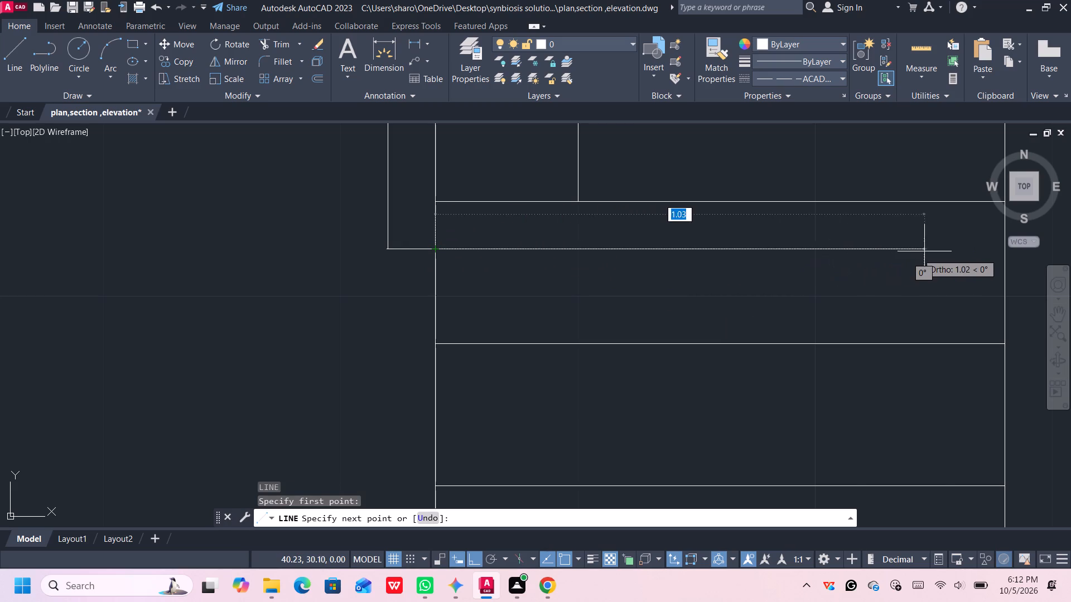
scroll(924, 252, "down", 2)
middle_click_drag(921, 252, 717, 186)
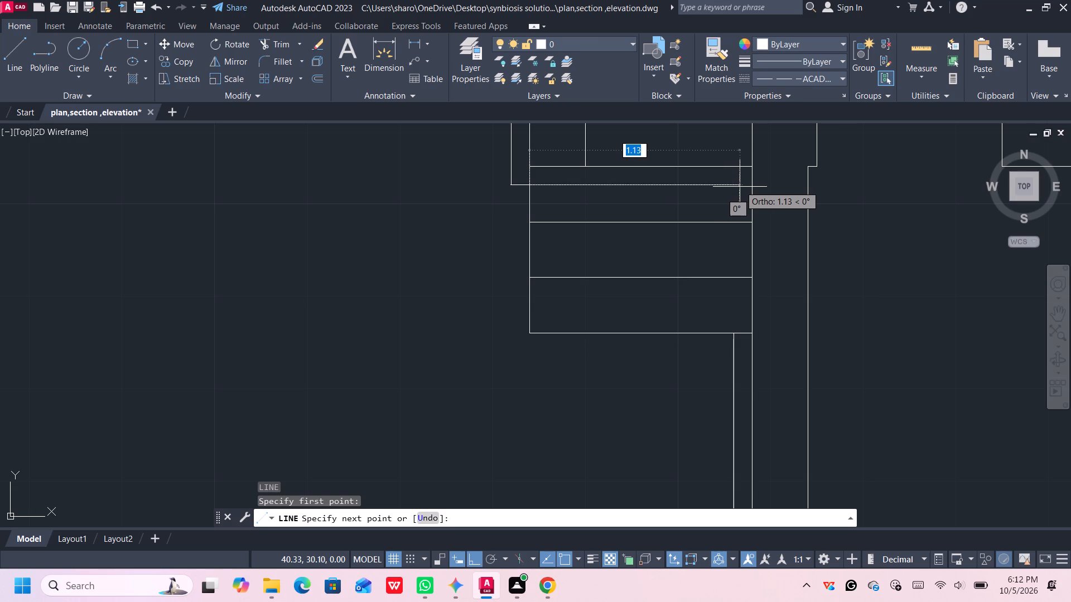
left_click(741, 187)
key("space")
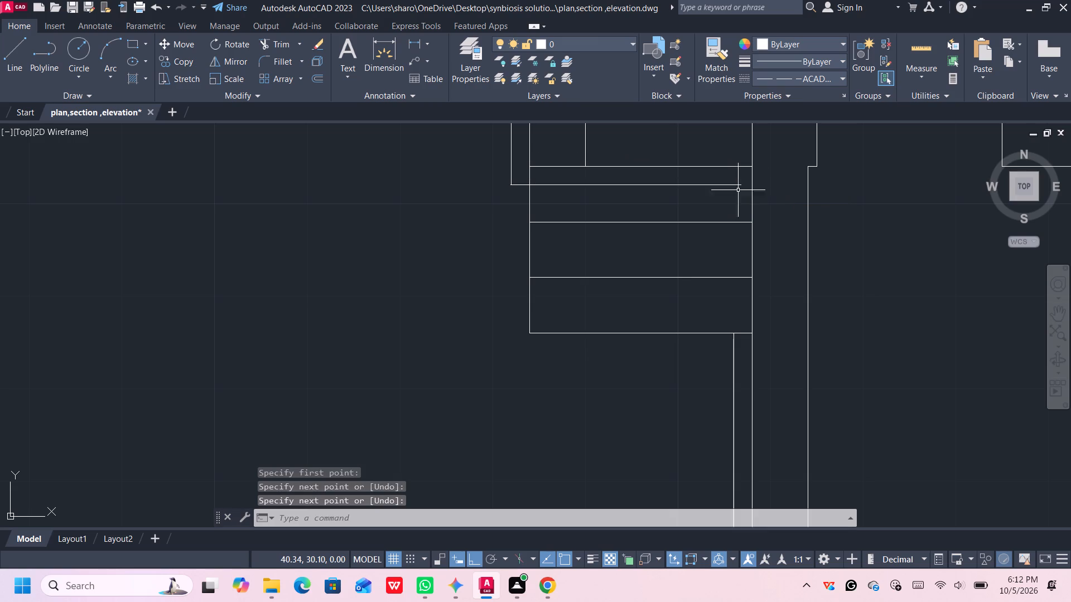
Draw a vertical line from the top of the offset line at the lowest tread up to the new horizontal line.
middle_click_drag(727, 220, 706, 200)
middle_click_drag(720, 266, 732, 292)
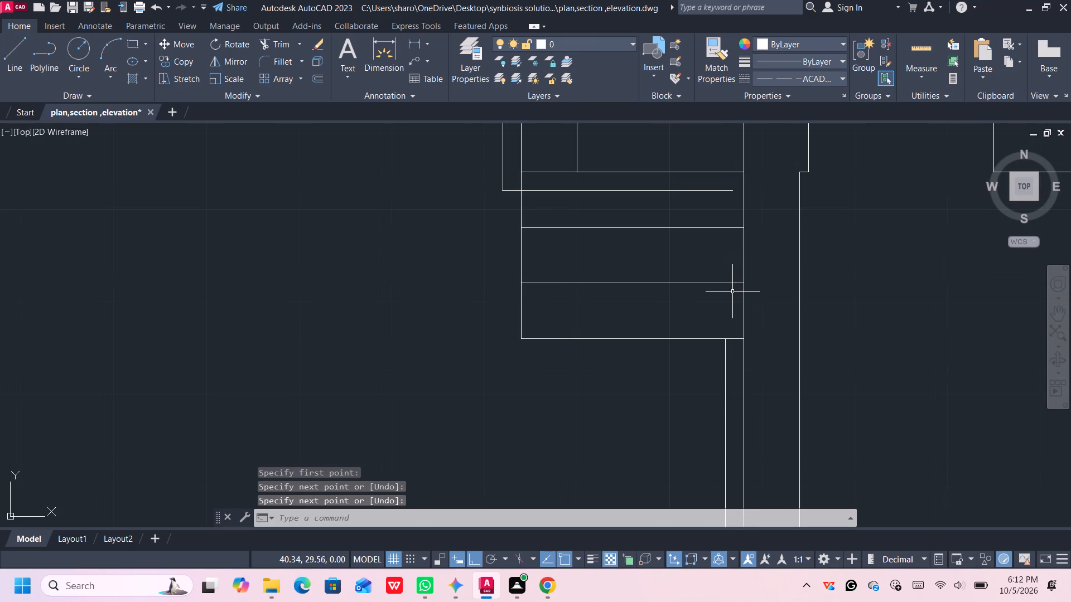
key("comma")
key("BackSpace")
key("l")
key("Return")
left_click_drag(723, 340, 723, 335)
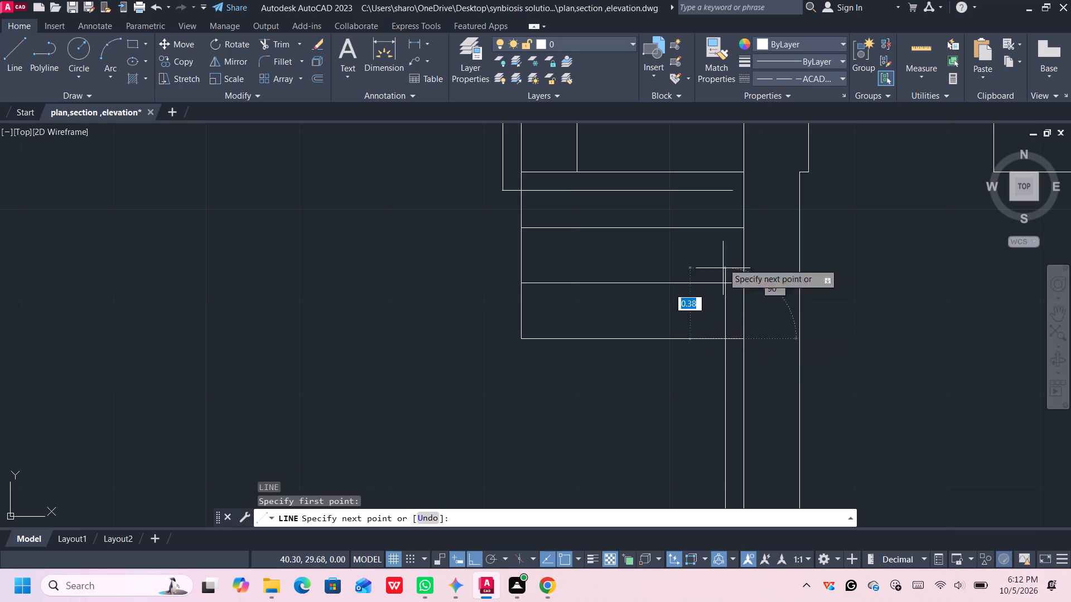
left_click(723, 190)
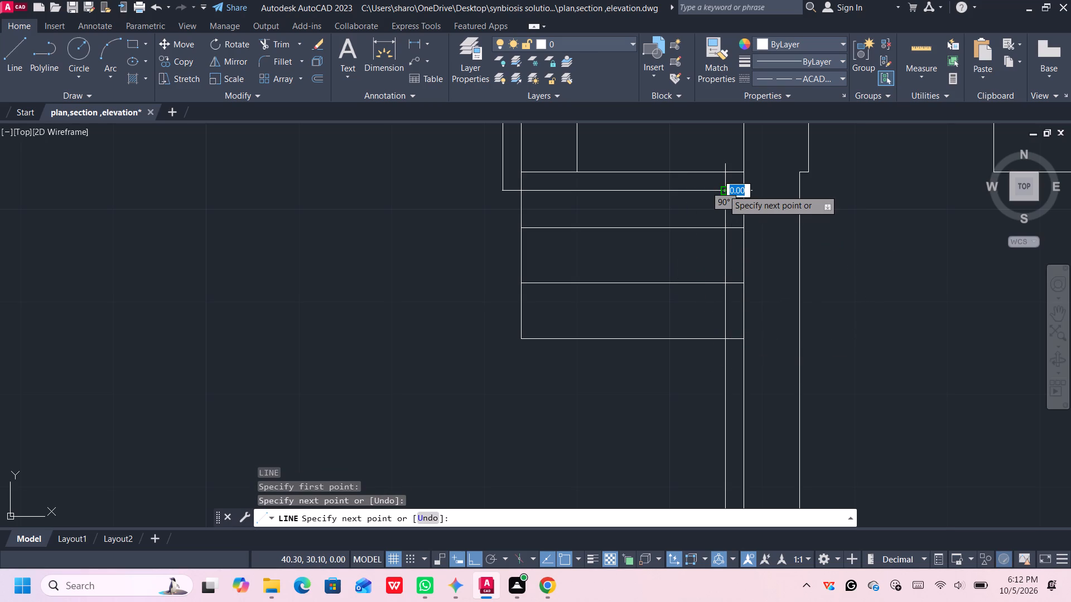
key("space")
Trim the overhang of the new horizontal line beyond the new vertical line to form a clean corner.
scroll(723, 191, "up", 7)
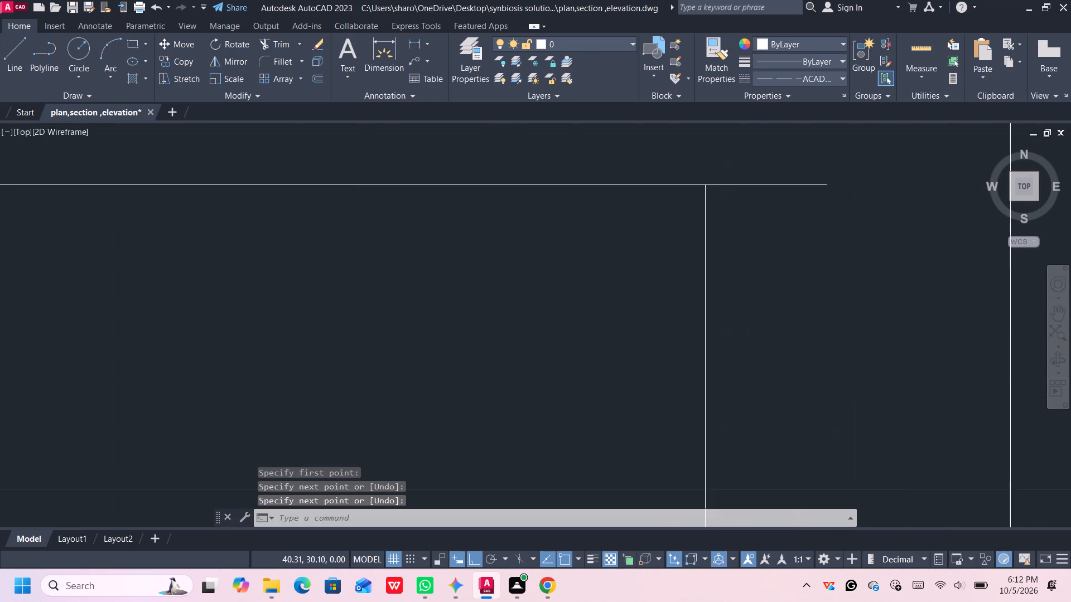
scroll(723, 191, "up", 1)
middle_click_drag(723, 192, 730, 224)
scroll(730, 224, "down", 1)
key("t")
key("r")
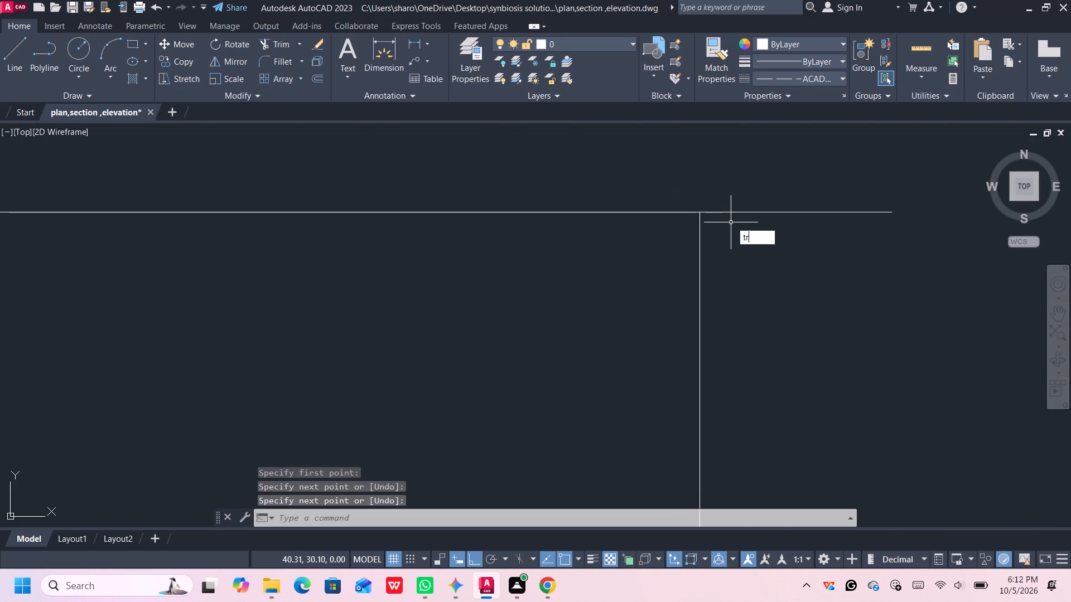
key("Return")
left_click(737, 213)
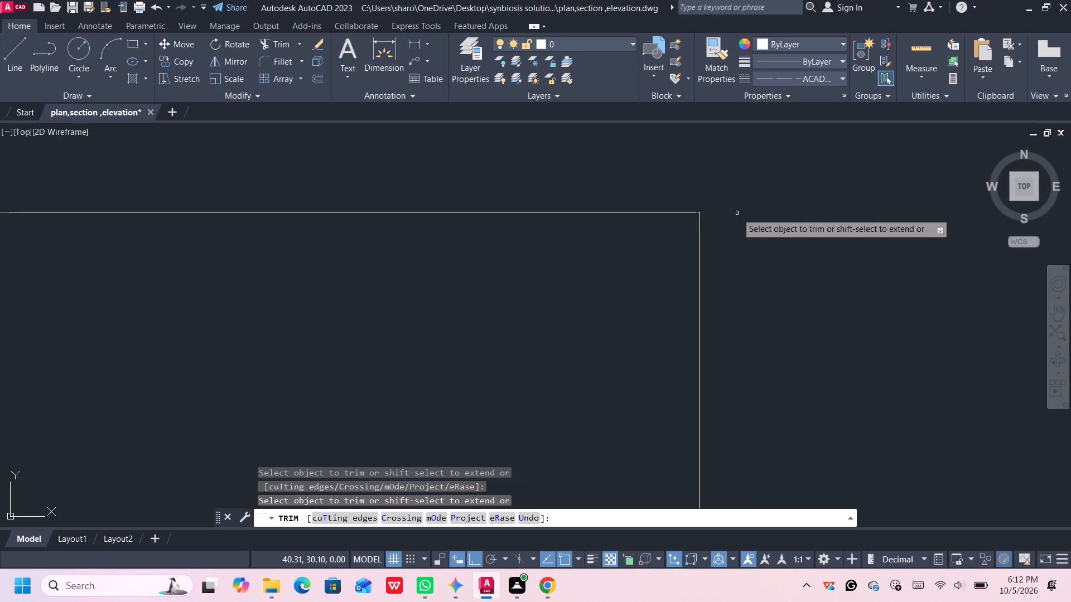
scroll(737, 213, "down", 10)
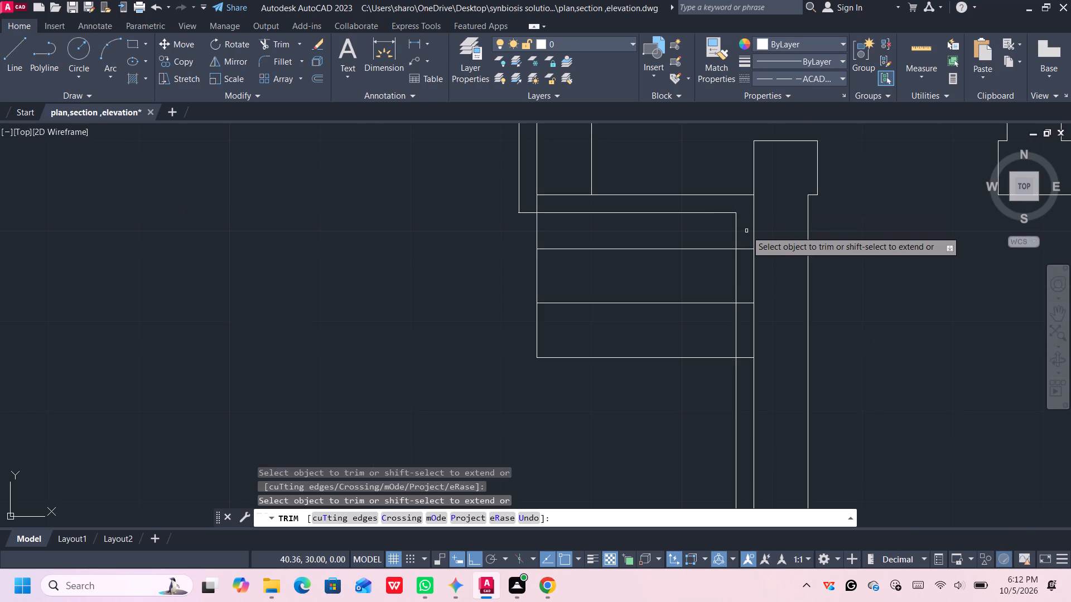
key("space")
Assign linetype ACAD_ISO03W100 to the new horizontal and vertical lines crossing the steps.
left_click(727, 213)
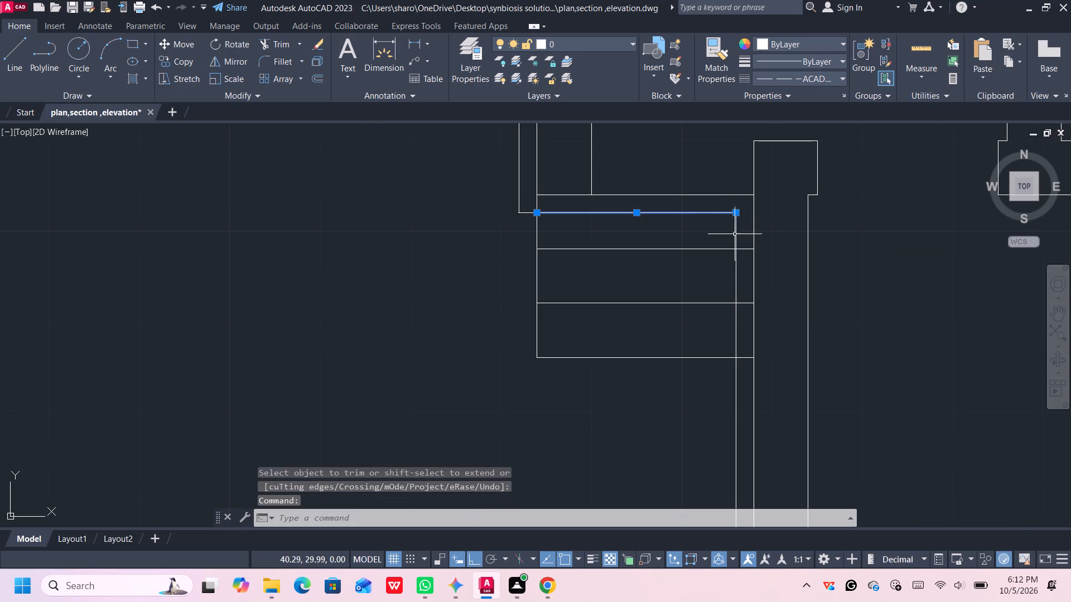
left_click(736, 235)
left_click(790, 76)
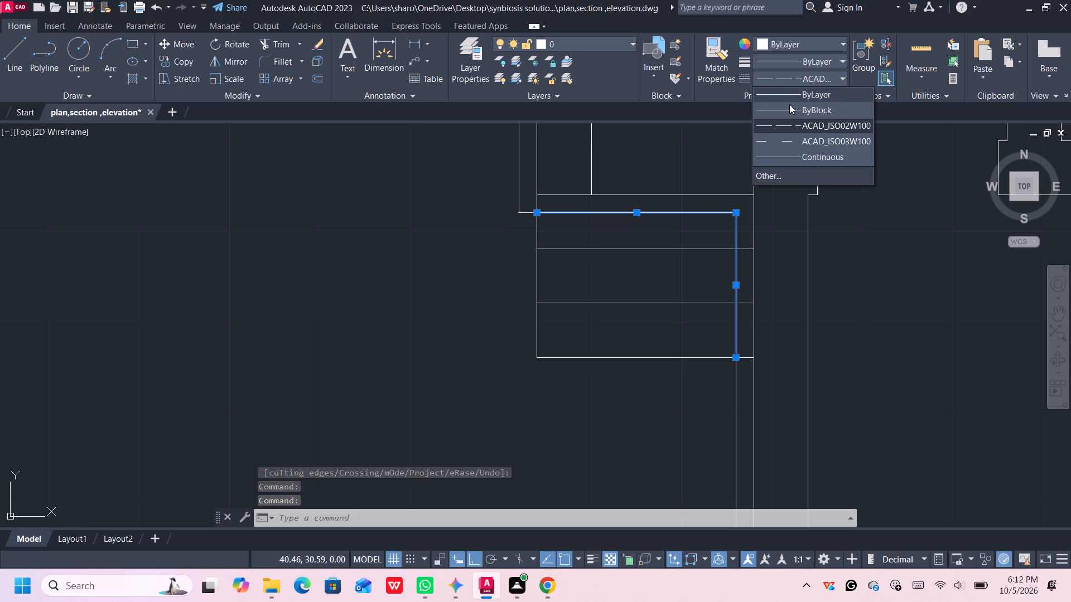
left_click(798, 139)
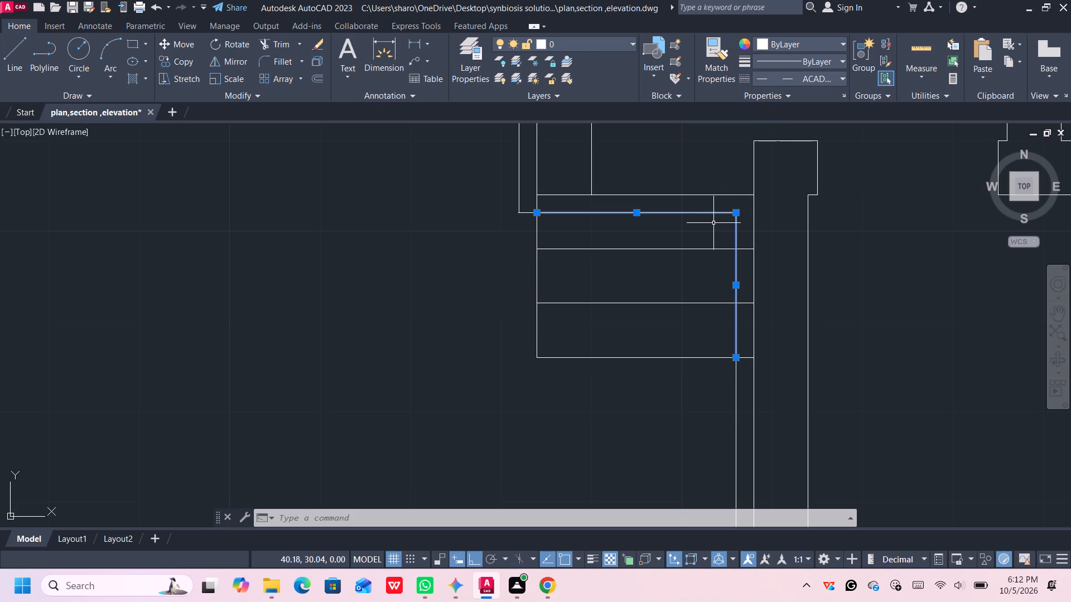
Make ACAD_ISO03W100 the current linetype in the Linetype Manager.
key("l")
key("i")
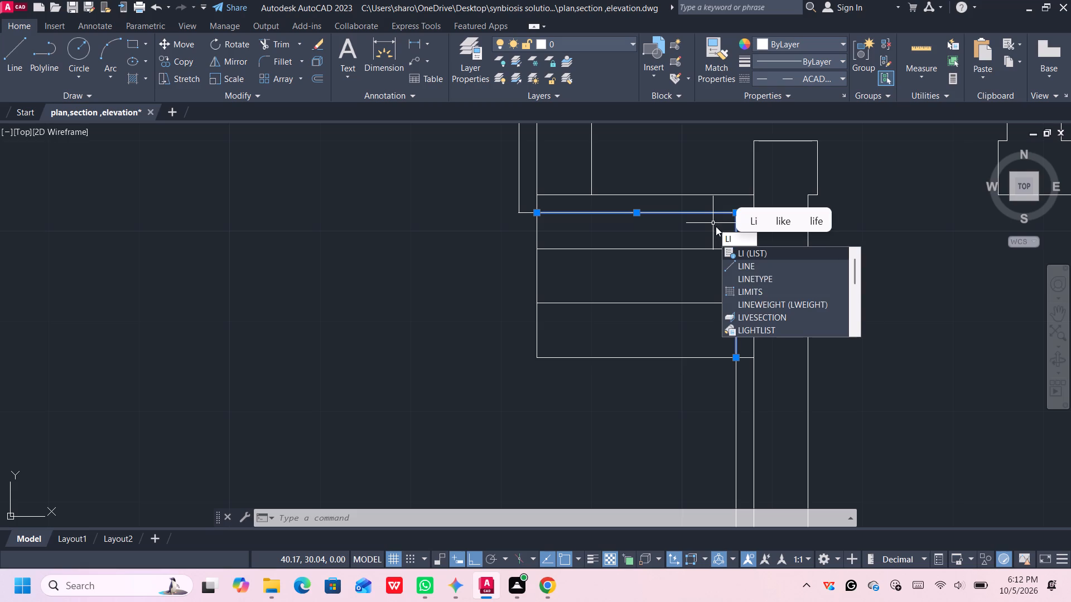
left_click(748, 279)
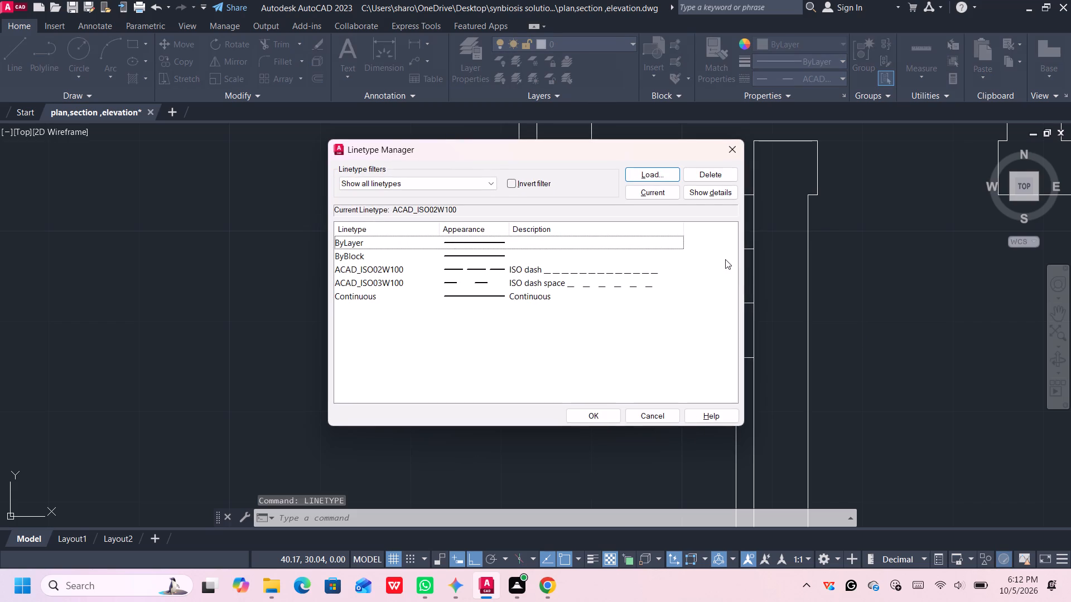
left_click(661, 192)
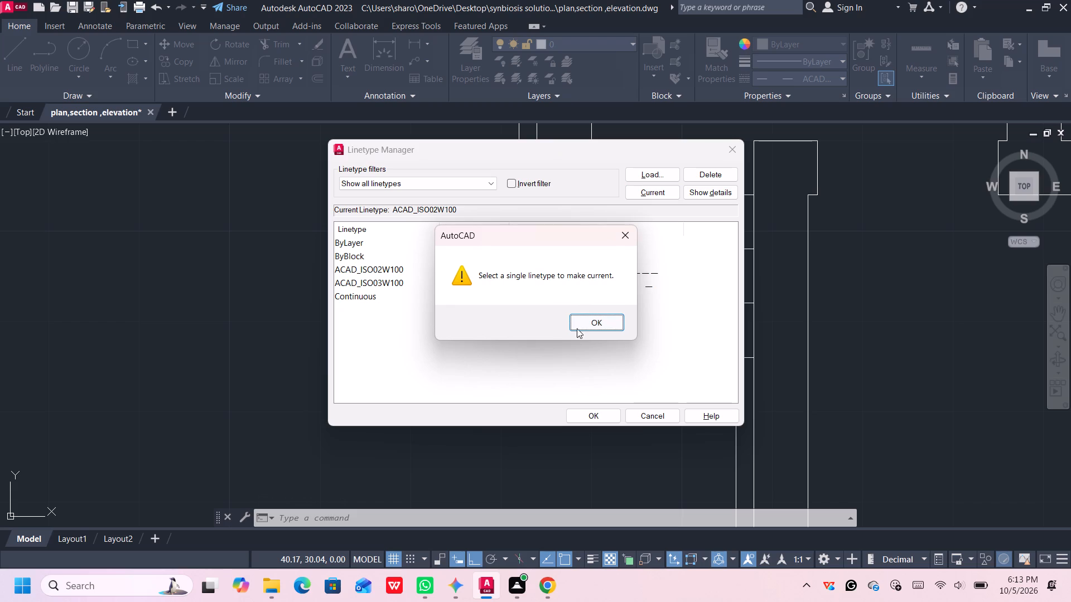
left_click(583, 326)
left_click(583, 284)
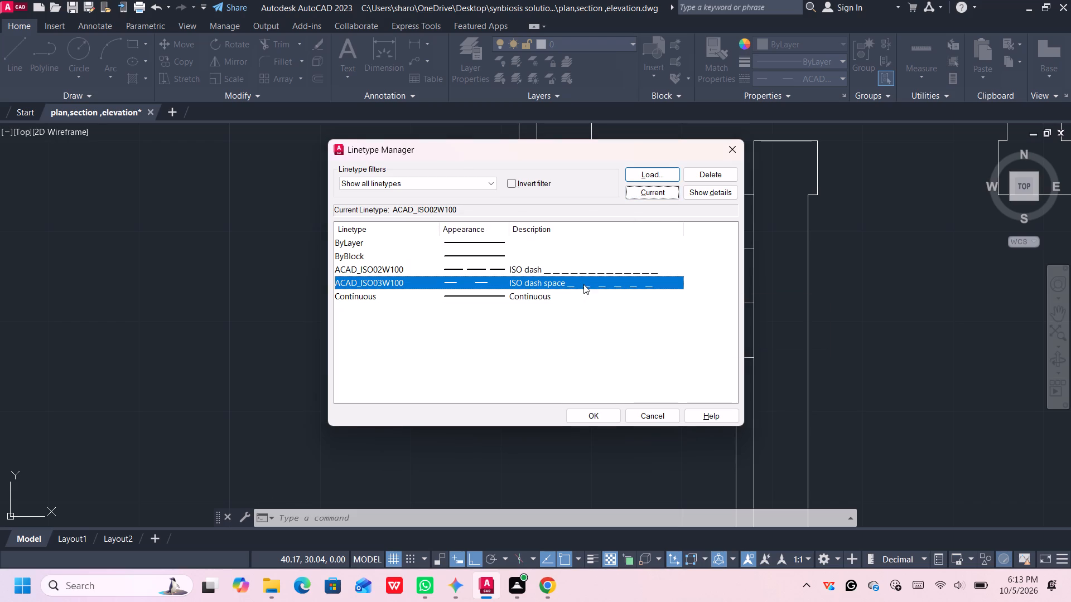
left_click(665, 191)
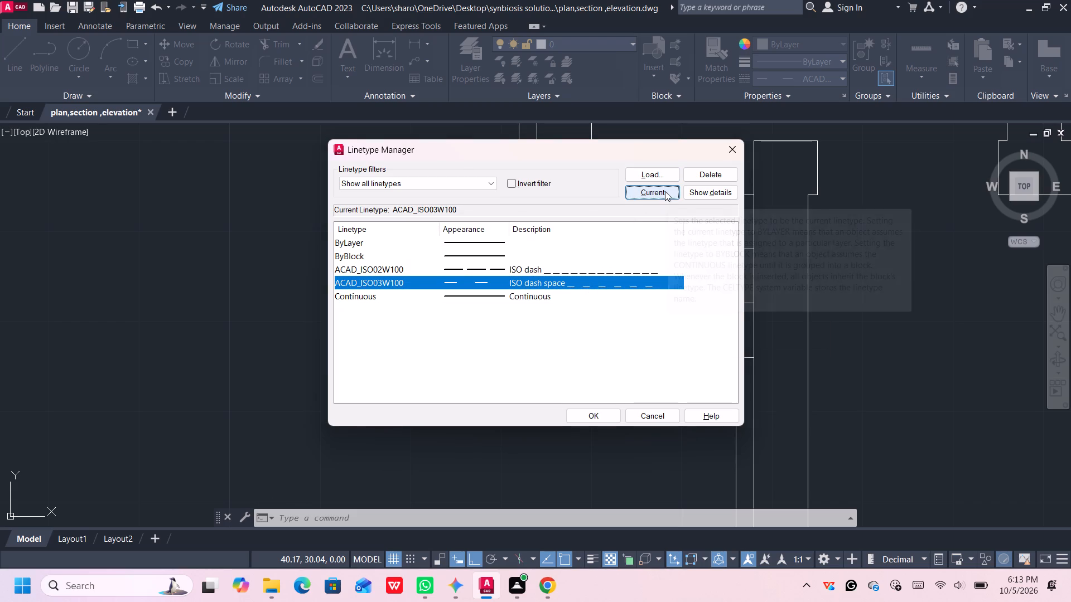
left_click(507, 179)
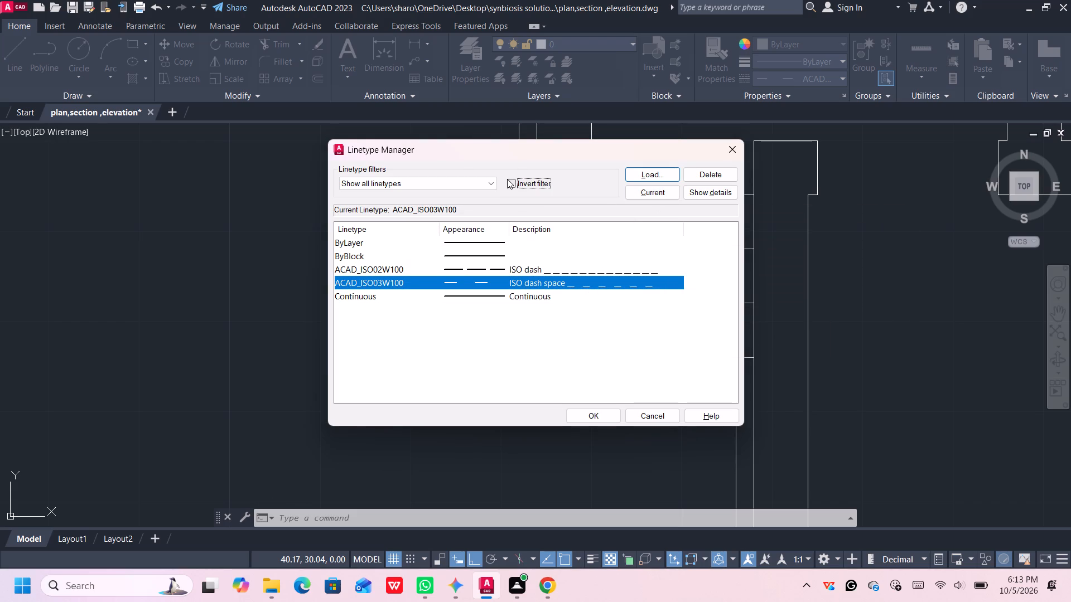
left_click(508, 179)
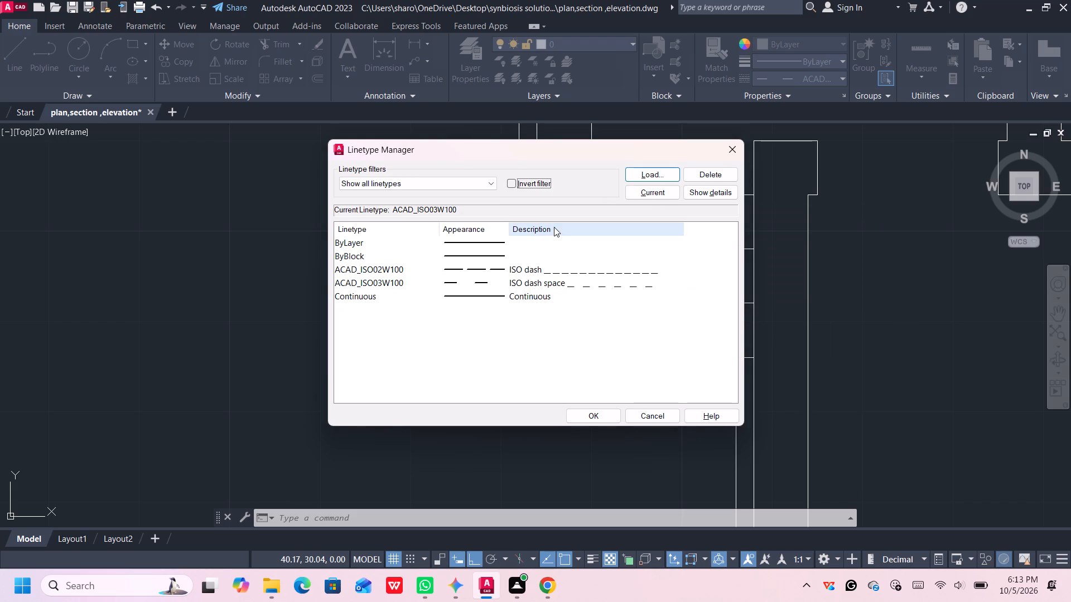
left_click(604, 413)
Set the current lineweight to ByLayer for new objects.
left_click(638, 216)
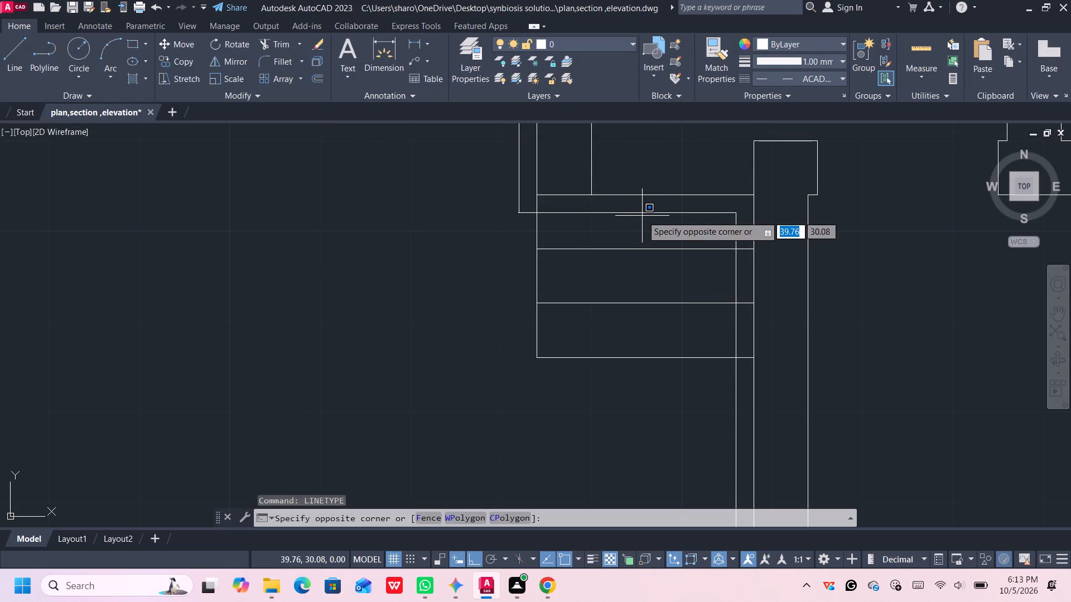
left_click(694, 223)
left_click(793, 57)
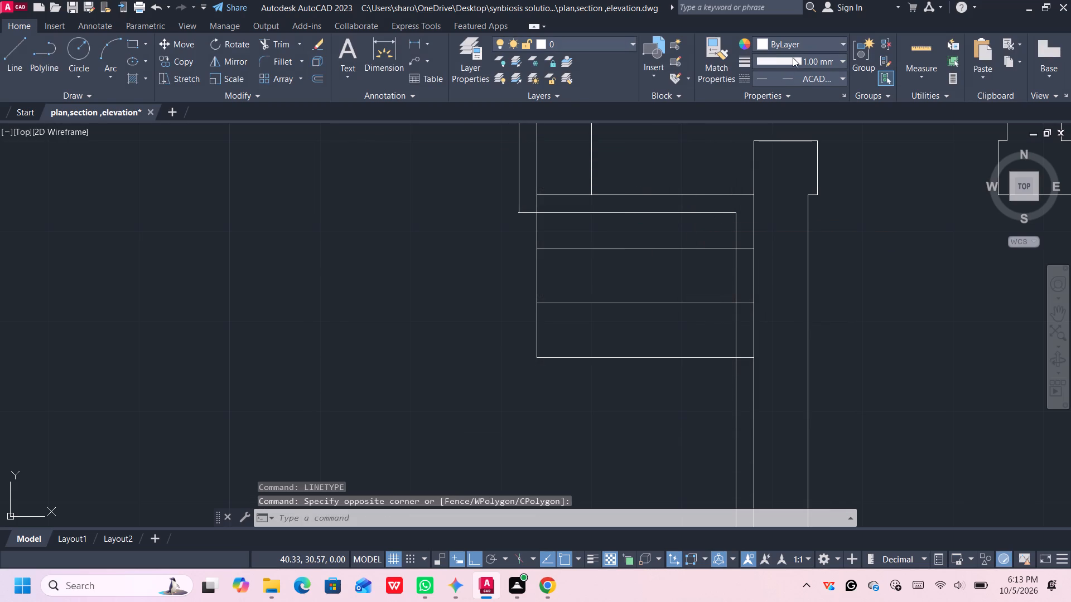
scroll(785, 154, "up", 10)
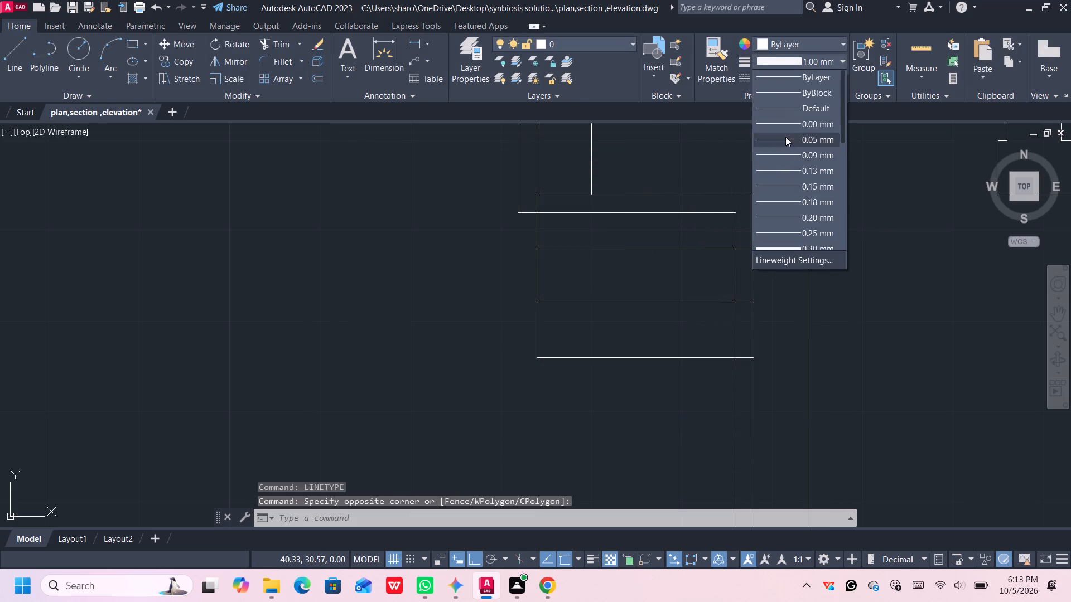
scroll(787, 95, "up", 4)
left_click(788, 77)
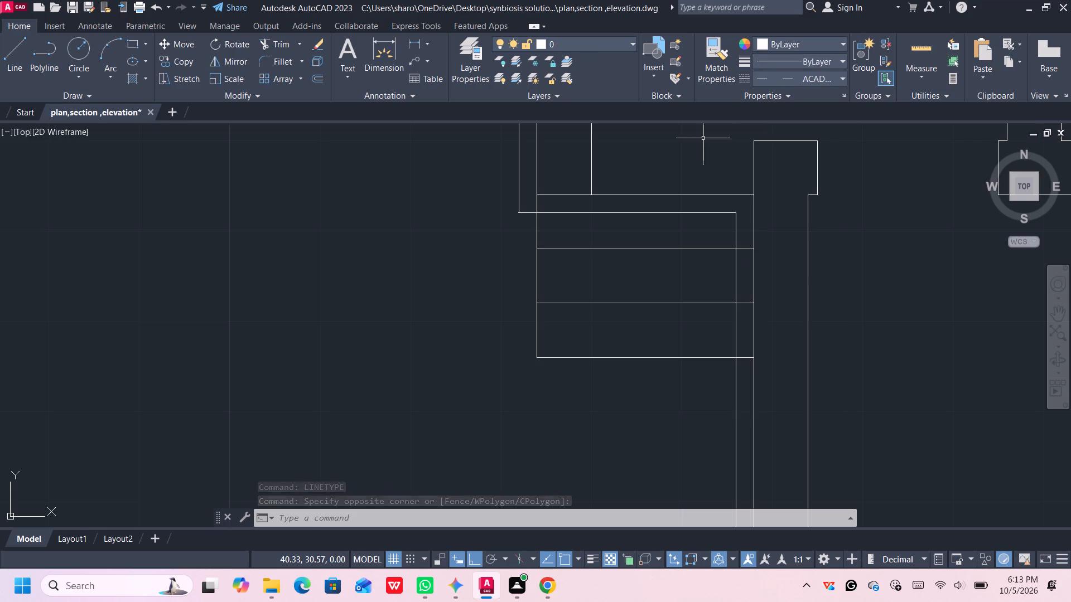
Erase the horizontal and vertical lines that cross the treads of the entrance steps.
left_click(672, 215)
scroll(672, 218, "up", 9)
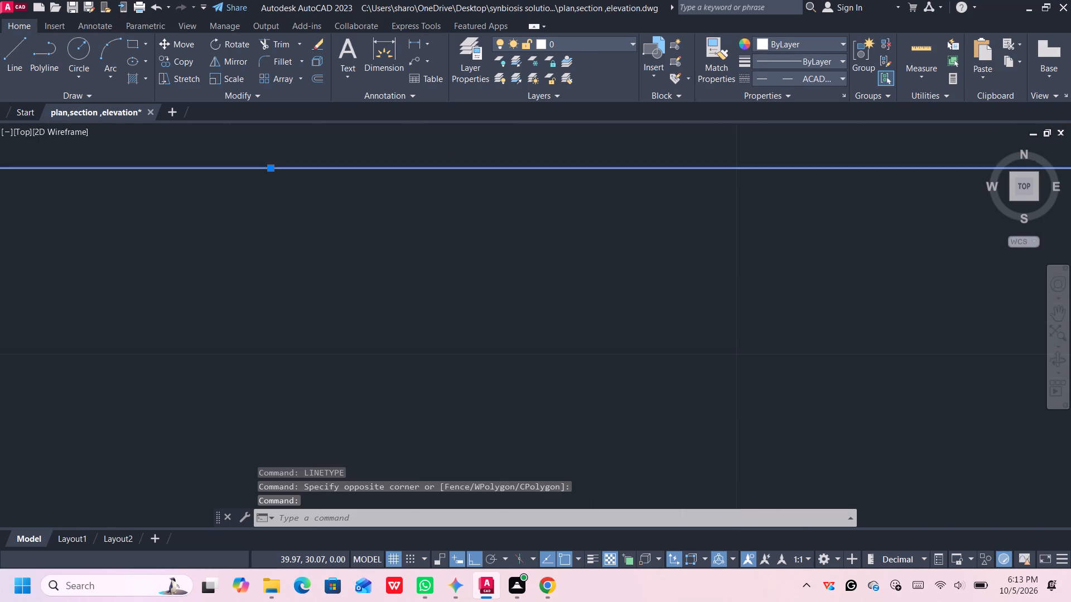
scroll(672, 218, "up", 6)
scroll(672, 218, "down", 20)
scroll(672, 218, "down", 15)
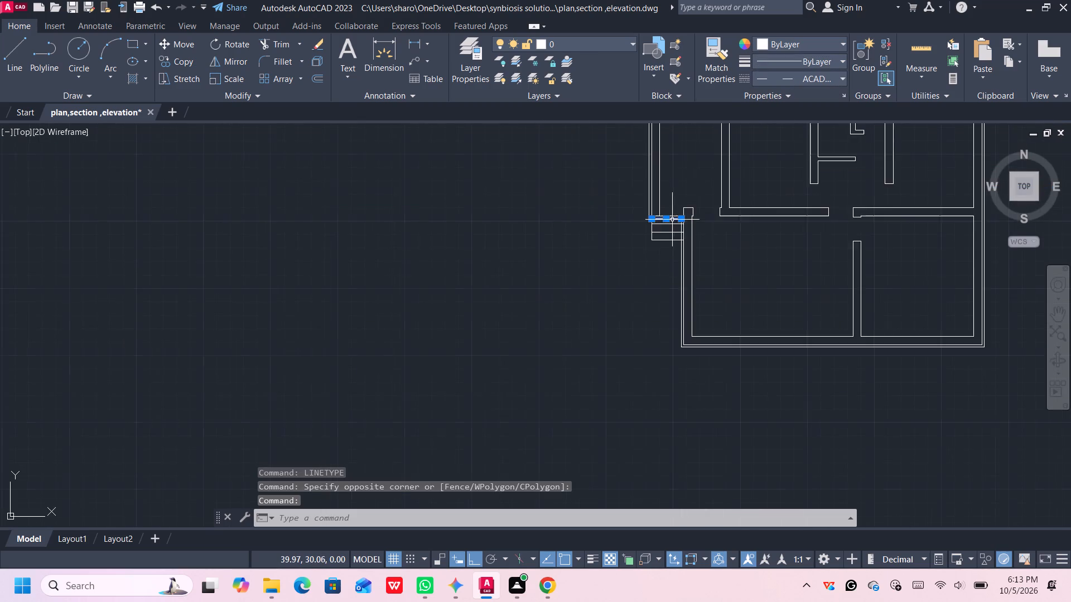
scroll(672, 219, "down", 6)
scroll(728, 186, "down", 3)
scroll(713, 196, "up", 13)
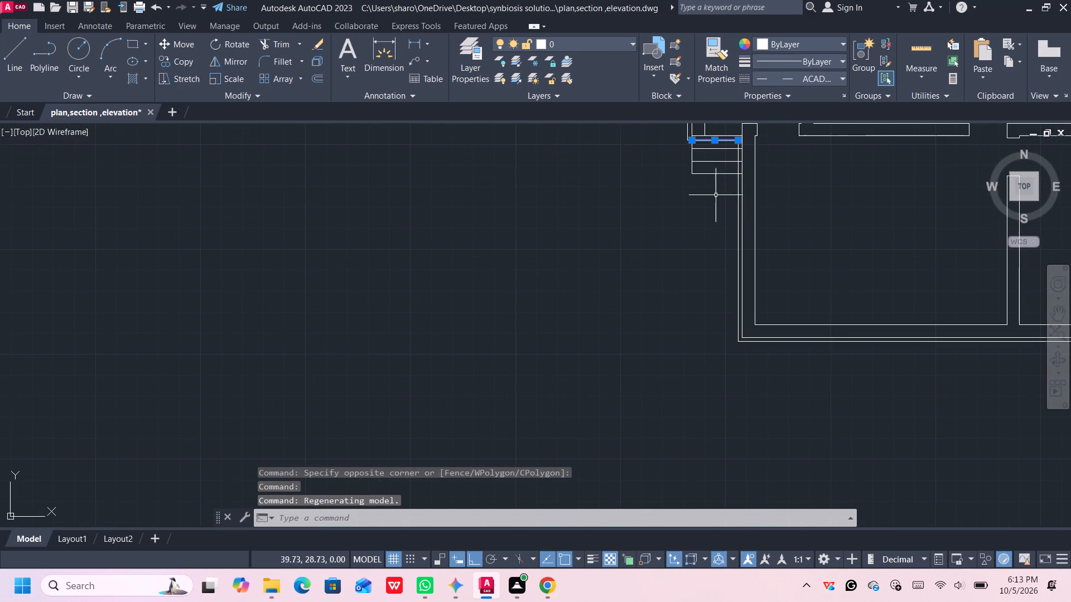
middle_click_drag(727, 185, 658, 297)
scroll(659, 295, "down", 1)
scroll(637, 295, "up", 2)
middle_click_drag(673, 230, 668, 225)
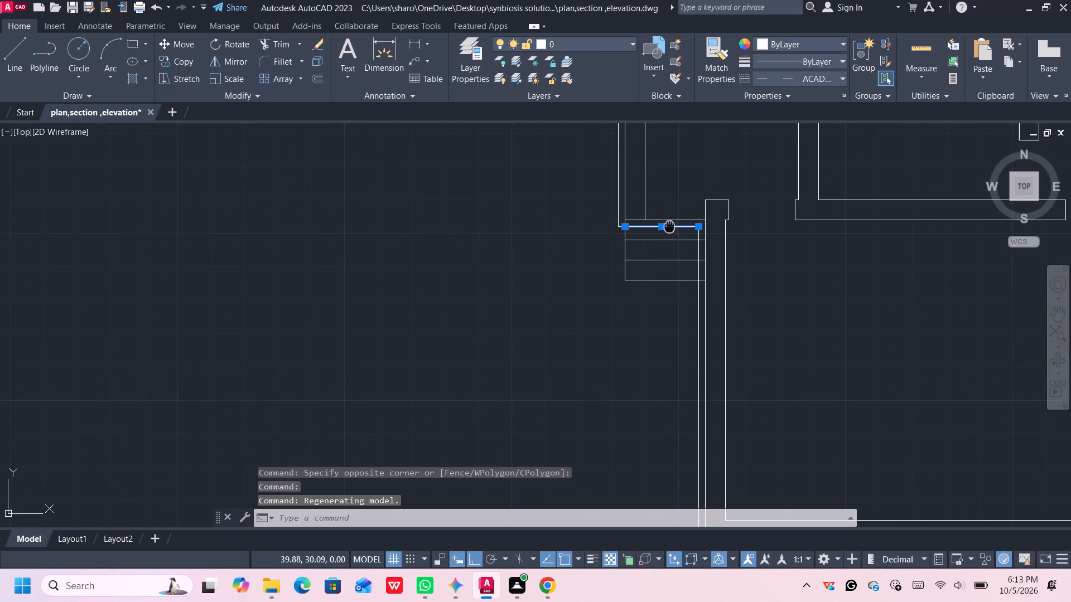
middle_click_drag(668, 225, 668, 224)
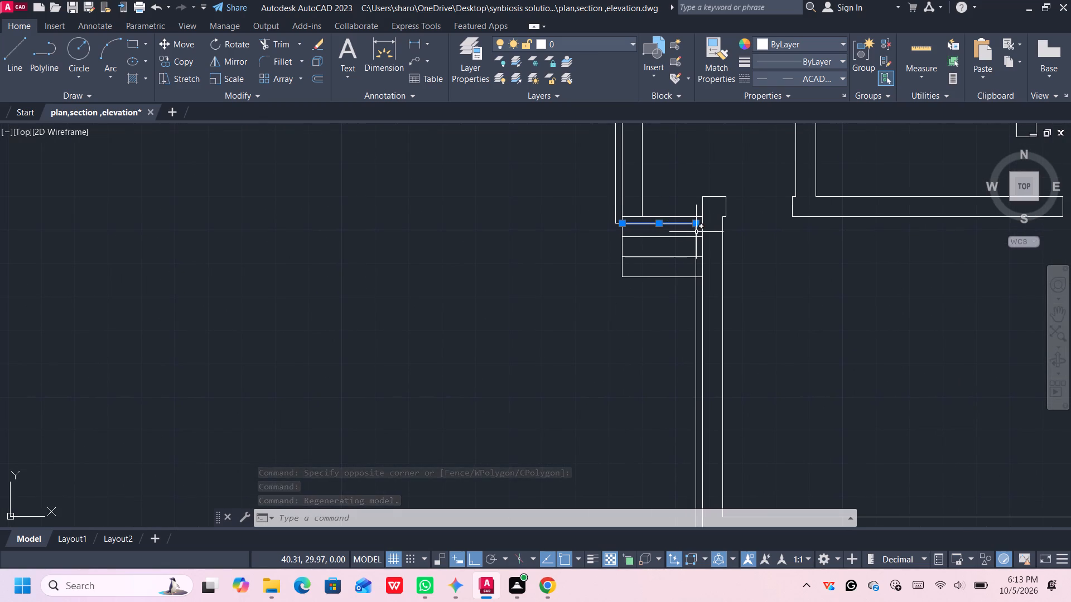
left_click(696, 232)
key("Delete")
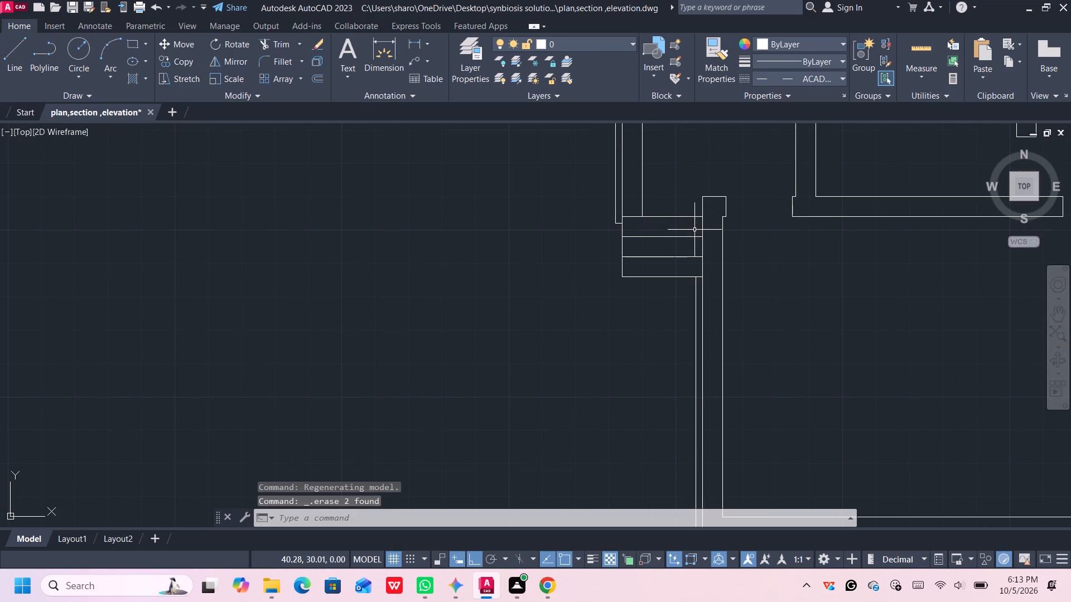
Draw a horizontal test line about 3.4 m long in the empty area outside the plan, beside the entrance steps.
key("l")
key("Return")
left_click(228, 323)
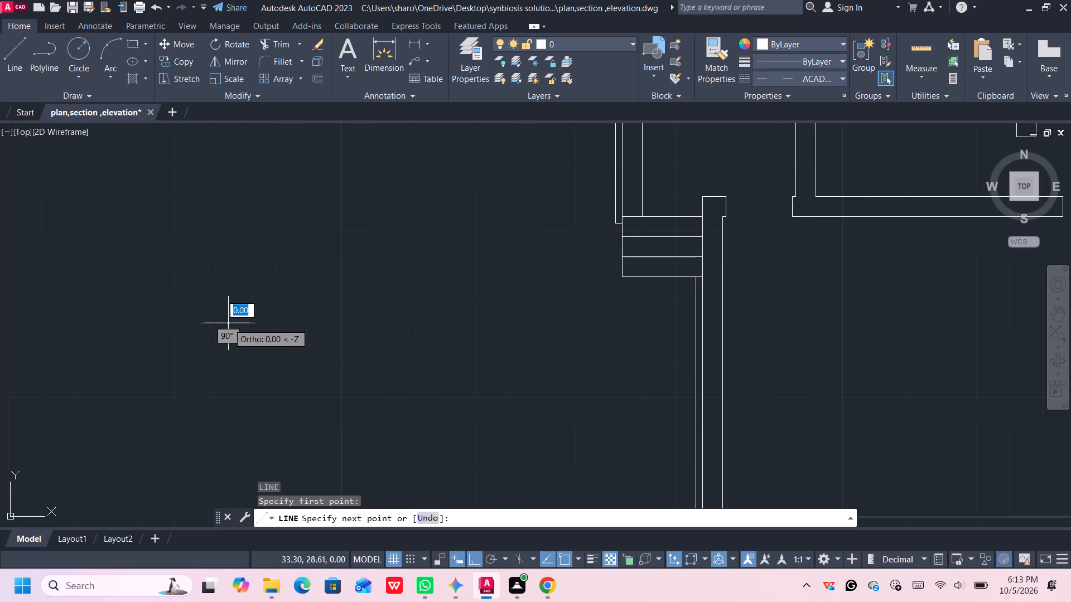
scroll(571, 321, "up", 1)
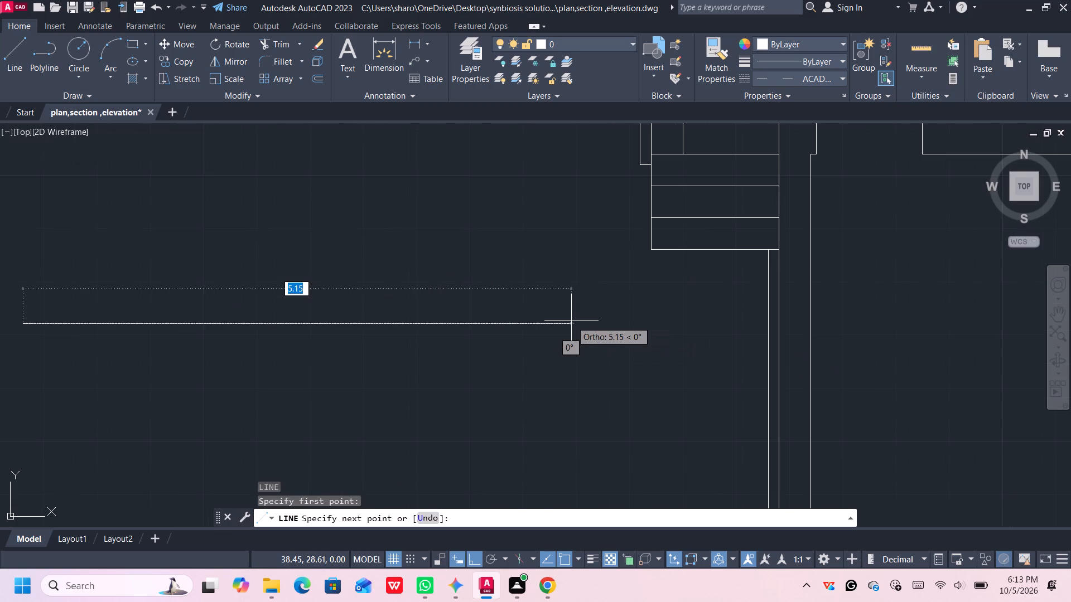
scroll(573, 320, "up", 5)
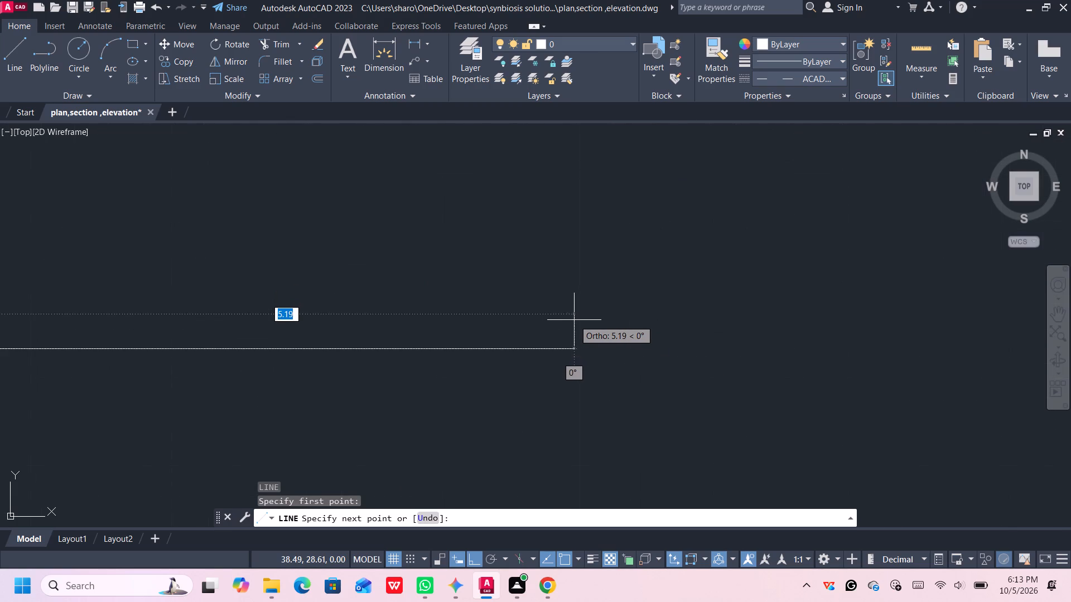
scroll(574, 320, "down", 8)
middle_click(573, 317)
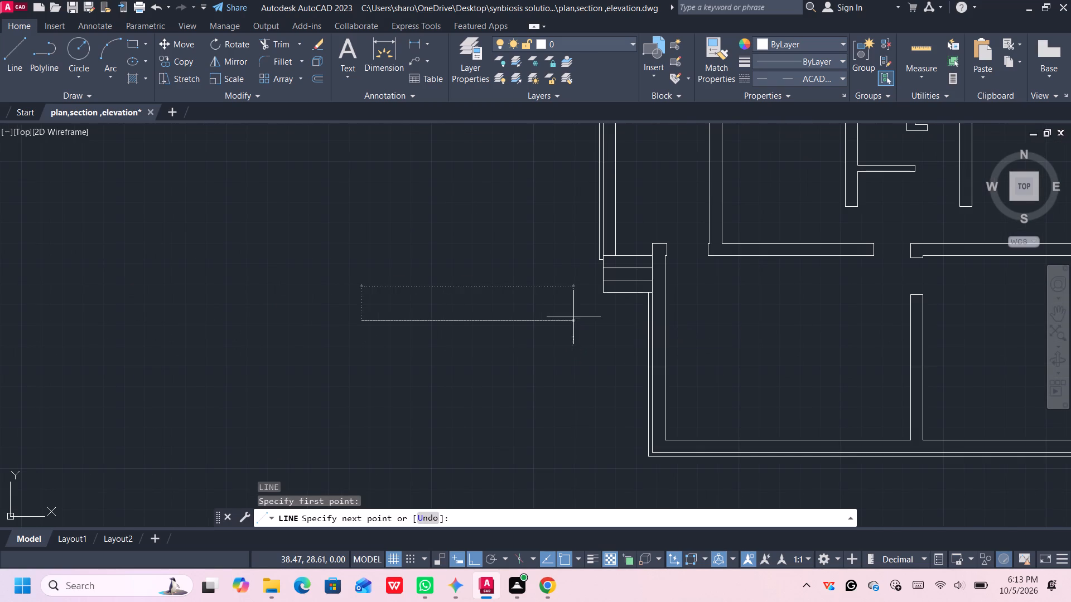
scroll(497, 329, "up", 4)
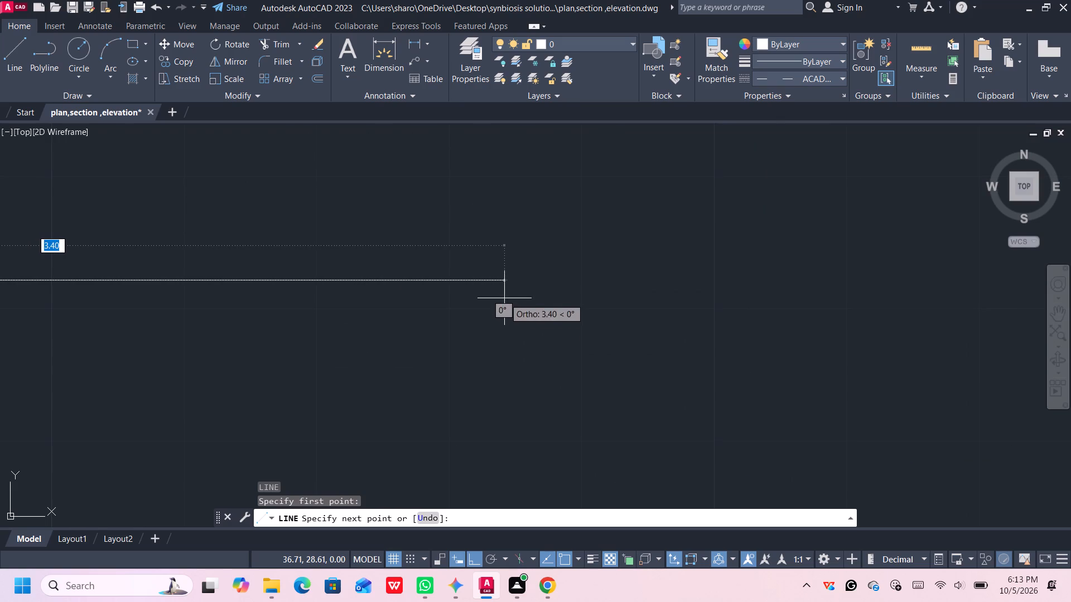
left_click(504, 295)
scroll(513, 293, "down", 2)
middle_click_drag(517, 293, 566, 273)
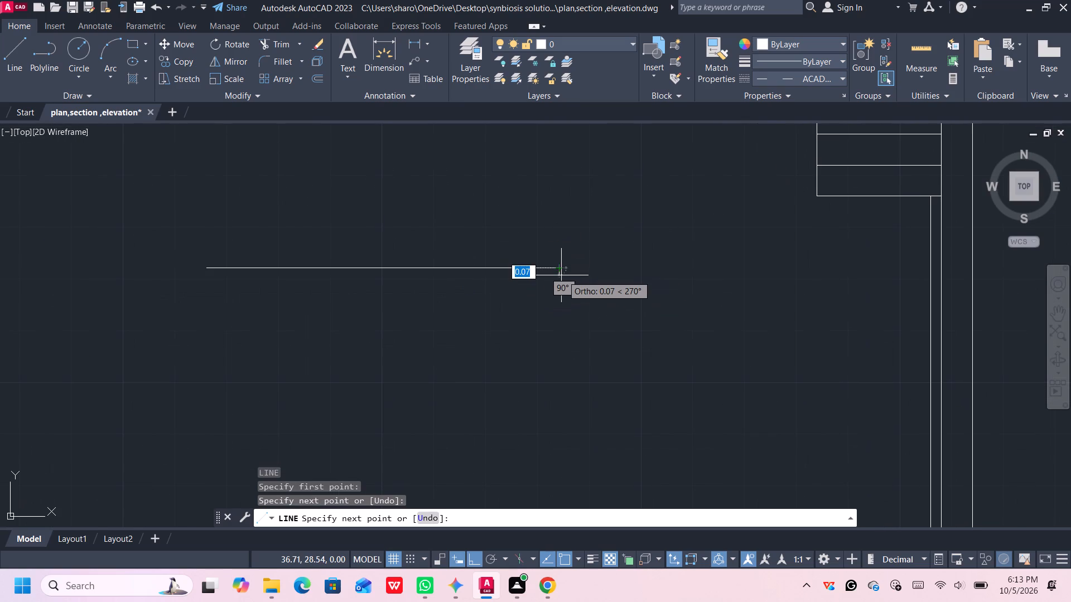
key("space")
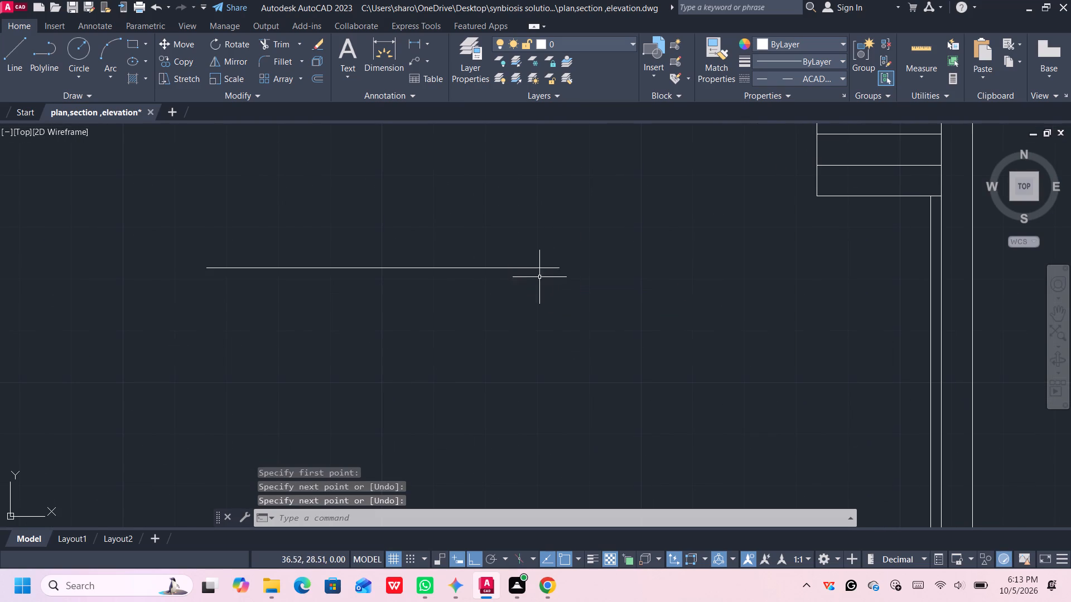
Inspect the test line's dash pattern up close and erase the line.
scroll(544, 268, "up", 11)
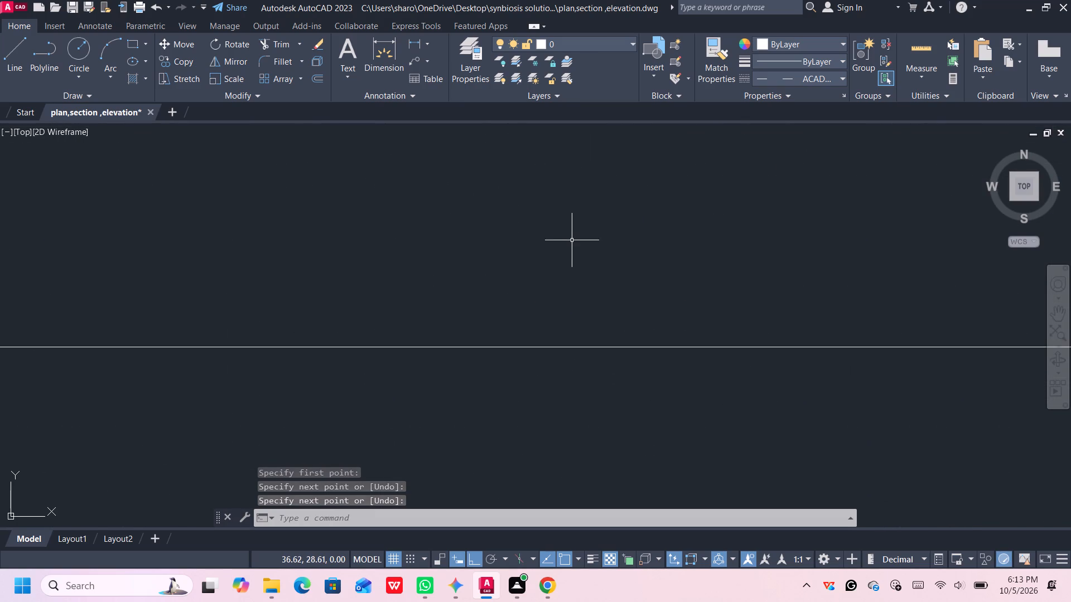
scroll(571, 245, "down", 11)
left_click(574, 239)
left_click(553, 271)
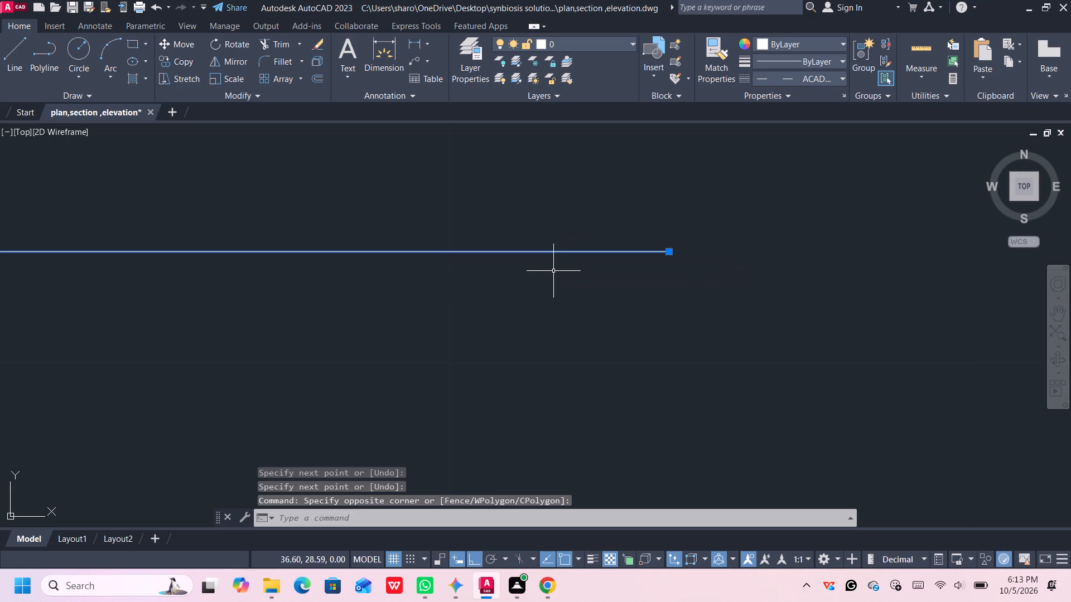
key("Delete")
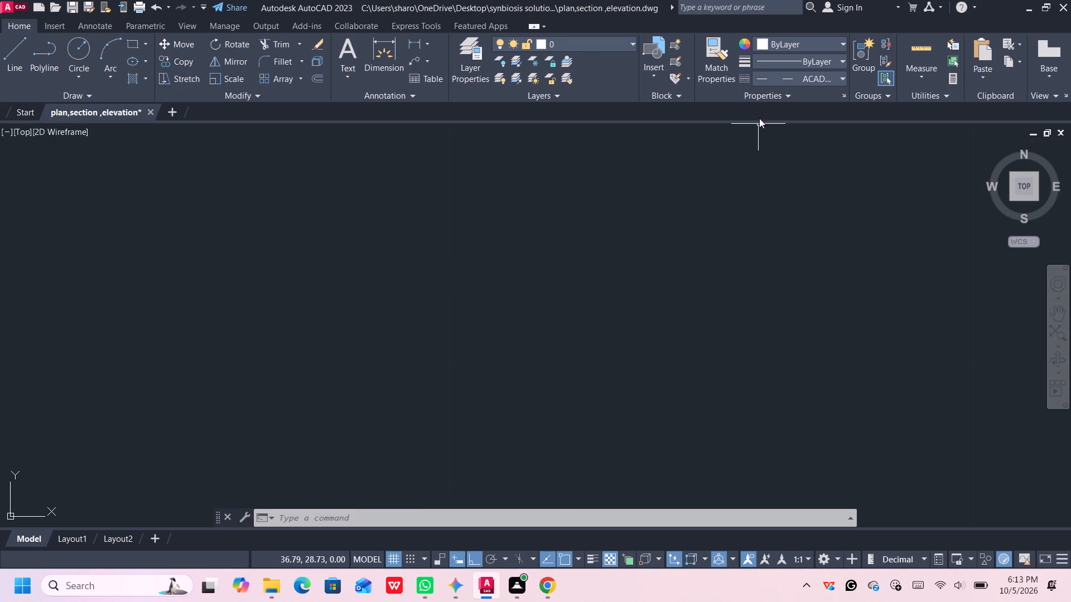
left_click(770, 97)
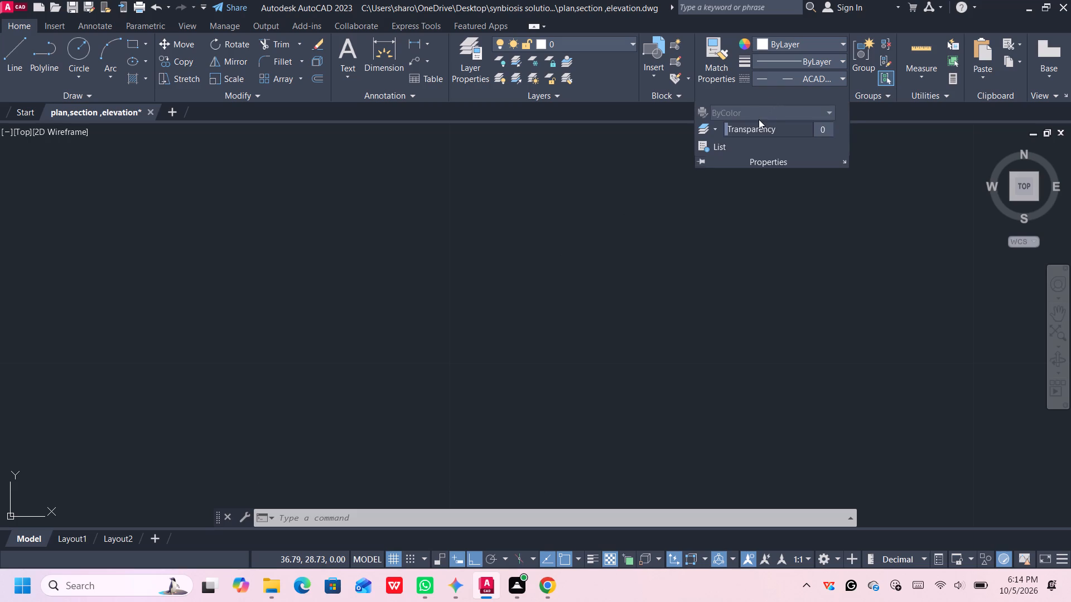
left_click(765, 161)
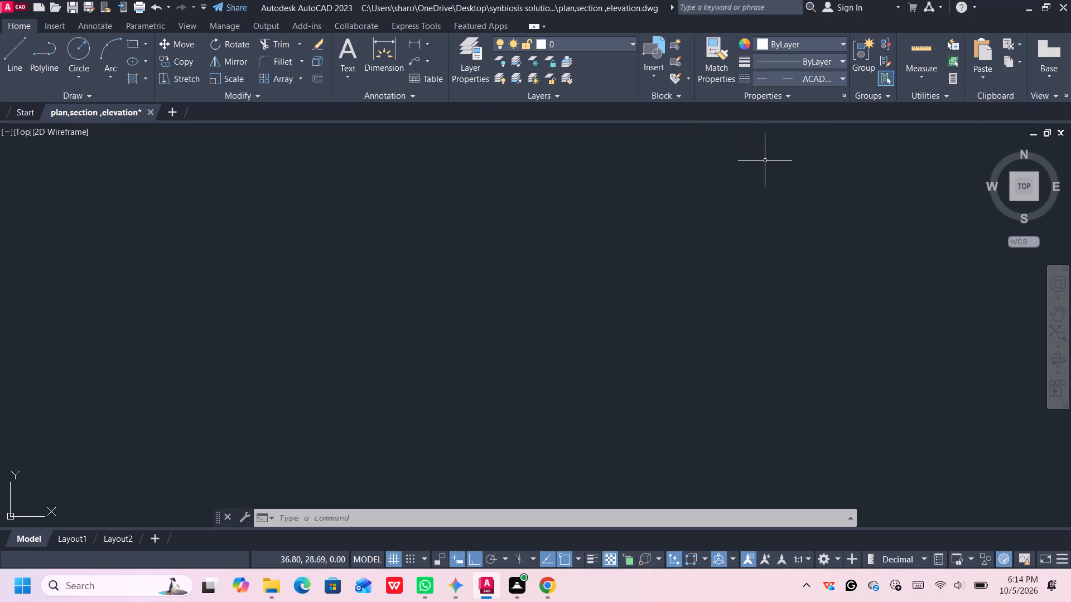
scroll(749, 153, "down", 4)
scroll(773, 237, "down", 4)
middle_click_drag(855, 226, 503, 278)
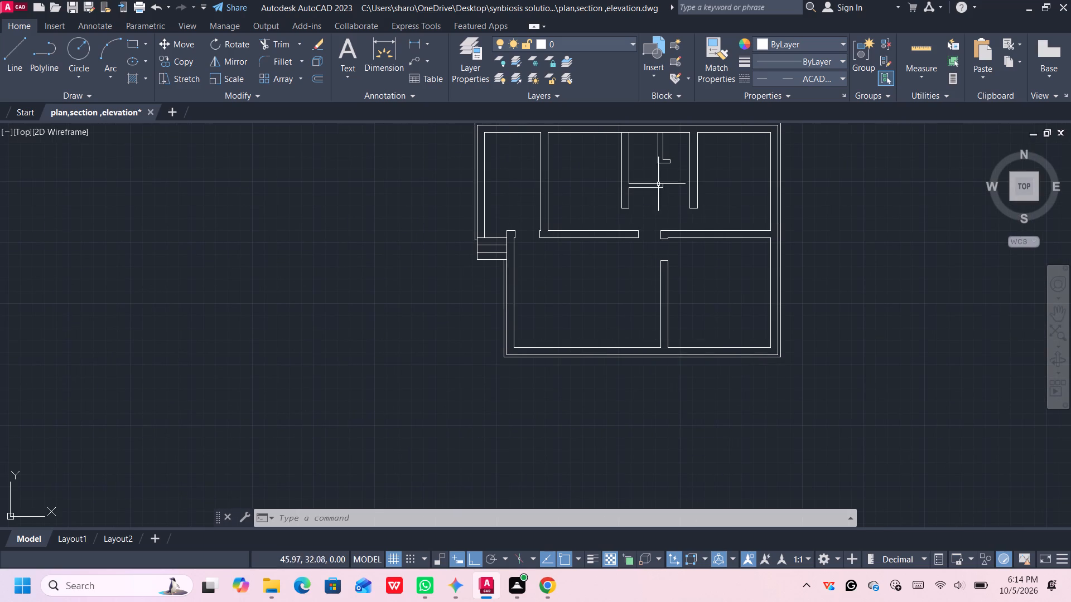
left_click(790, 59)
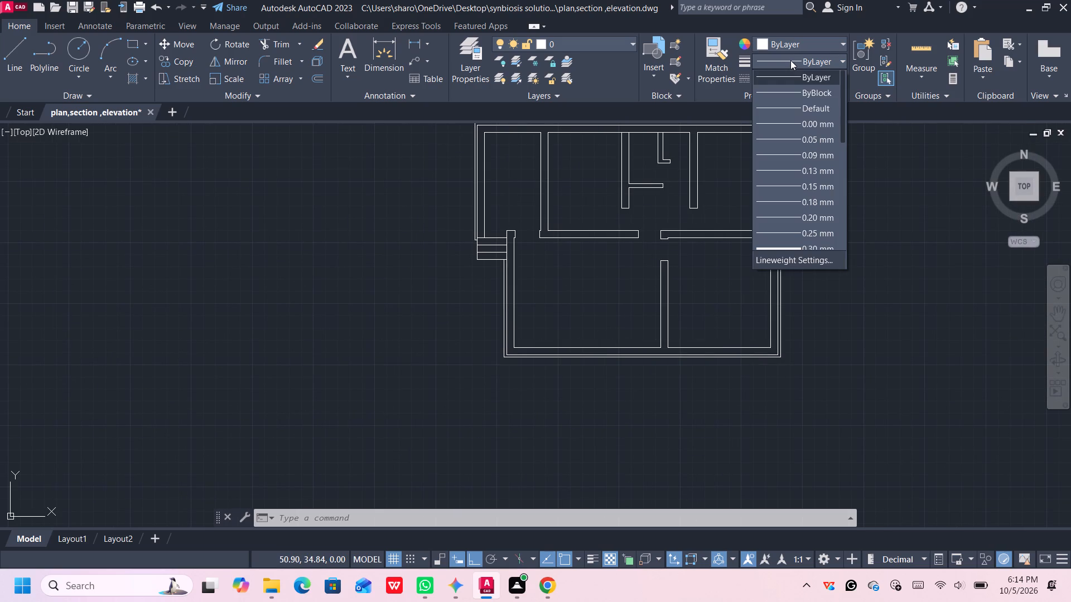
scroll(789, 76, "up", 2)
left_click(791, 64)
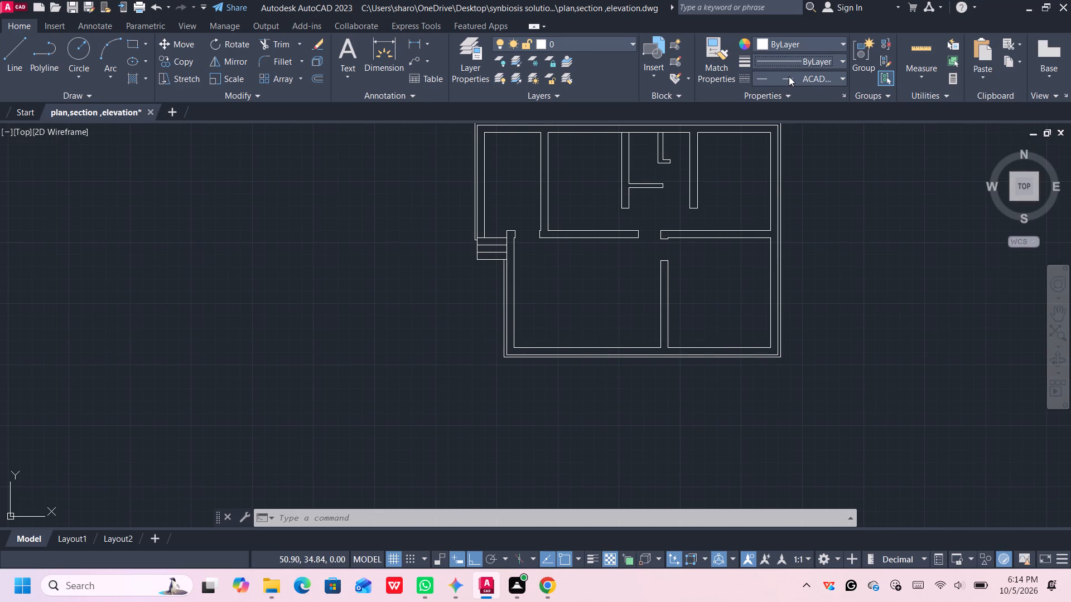
Choose one of the loaded ACAD ISO dashed linetypes as the current linetype.
left_click(789, 77)
left_click(795, 134)
Draw a horizontal line about 1.06 m long across the entrance steps' top tread, starting from the outer wall's lower corner.
scroll(516, 239, "up", 4)
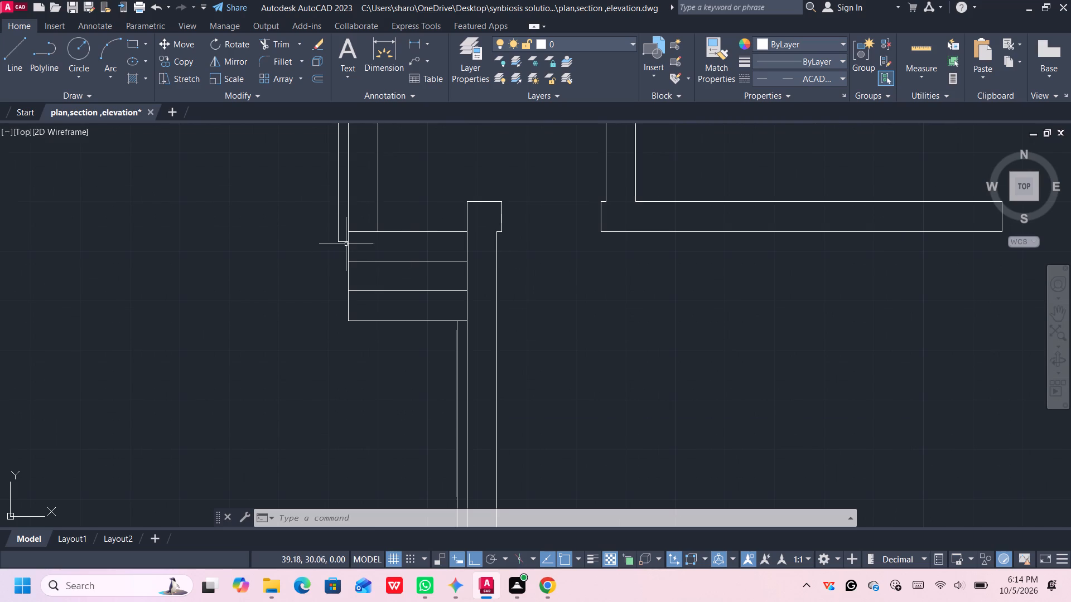
key("l")
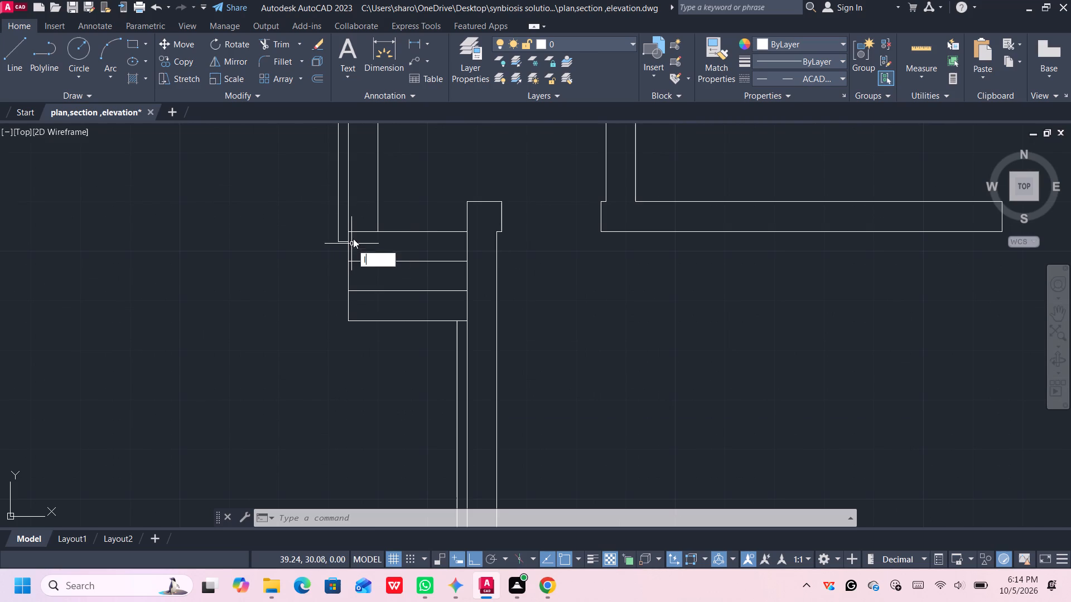
key("Return")
left_click(351, 242)
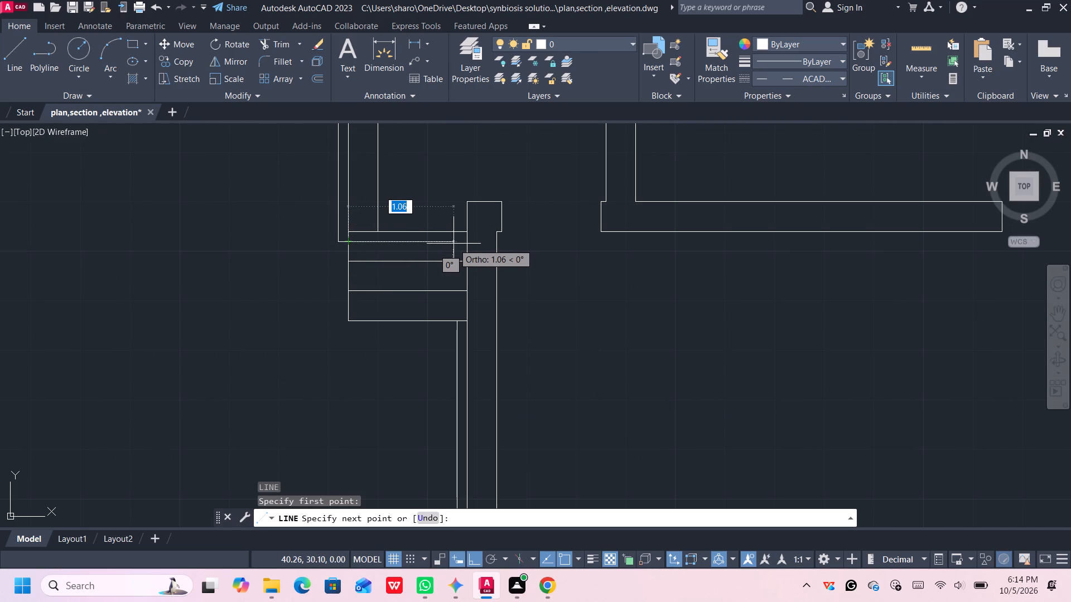
left_click(454, 243)
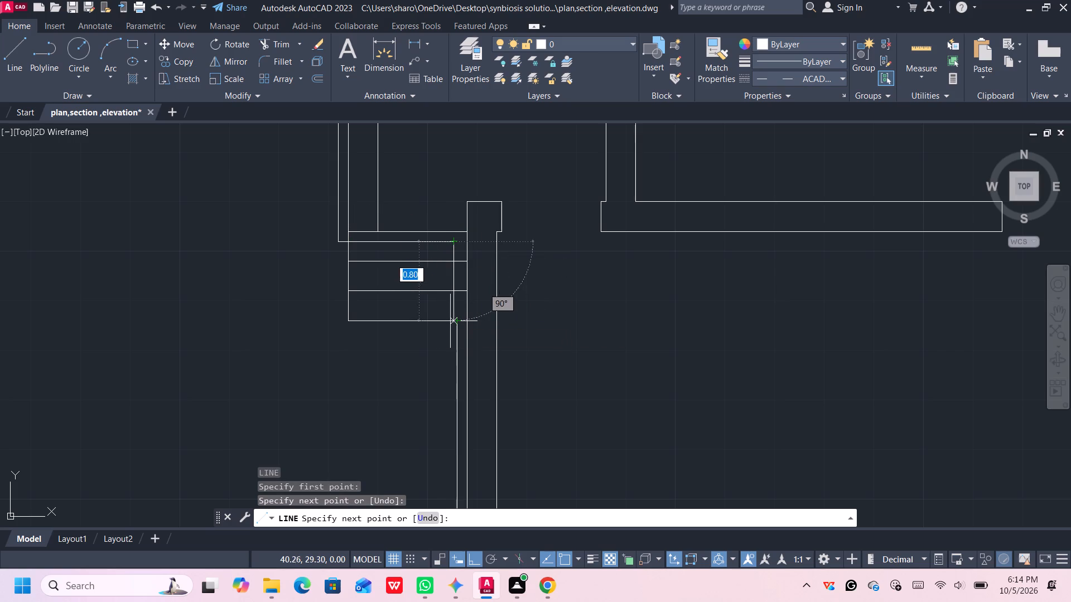
key("space")
Draw a vertical line about 0.80 m long from the outer wall edge at the entrance steps' lowest edge up to the new horizontal line's level.
scroll(457, 315, "up", 1)
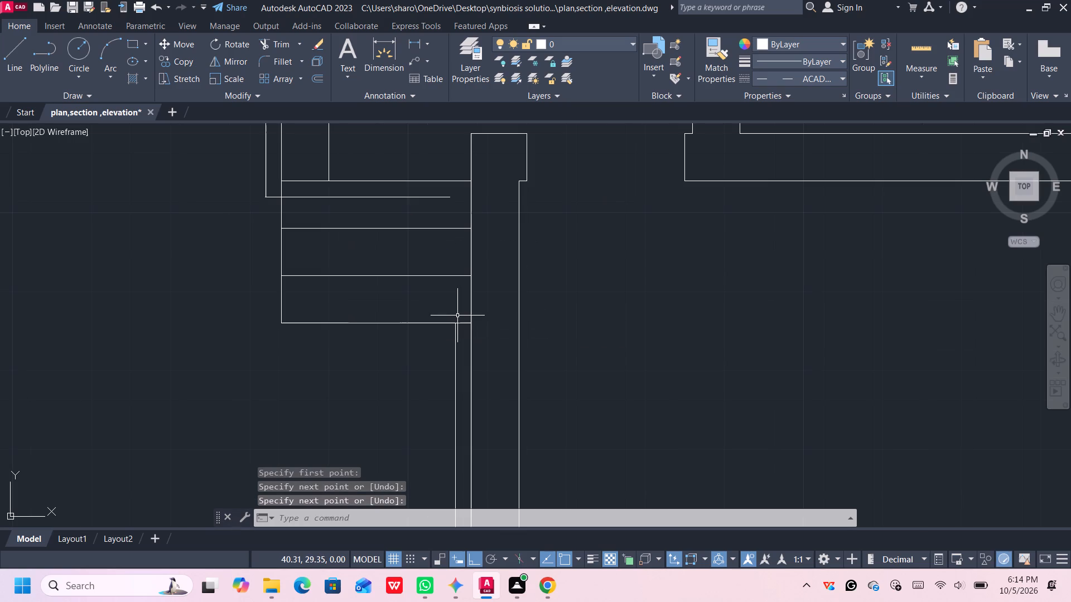
key("l")
key("Return")
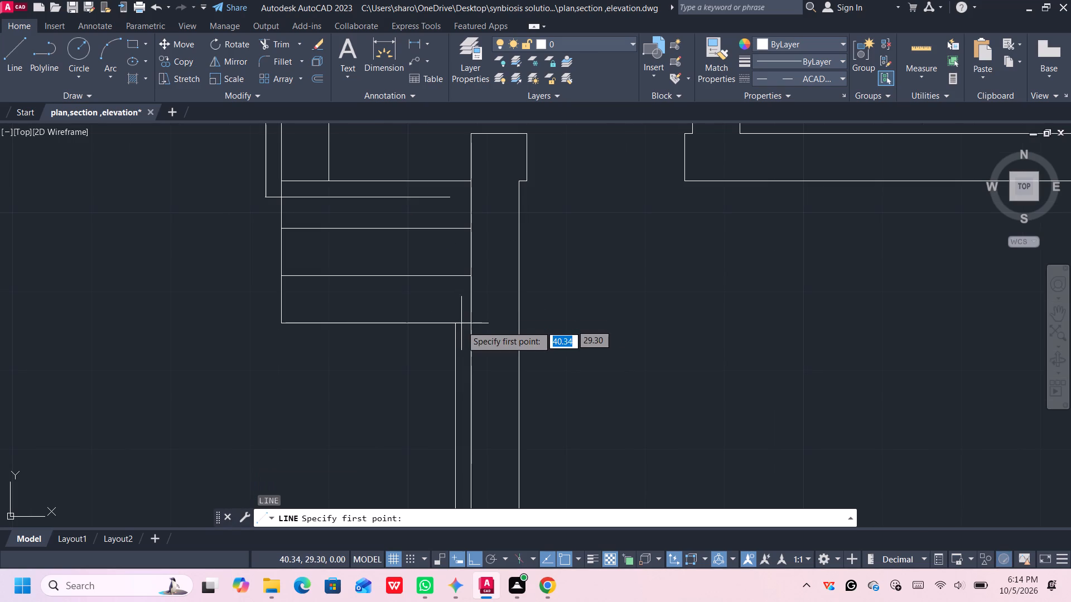
left_click(456, 325)
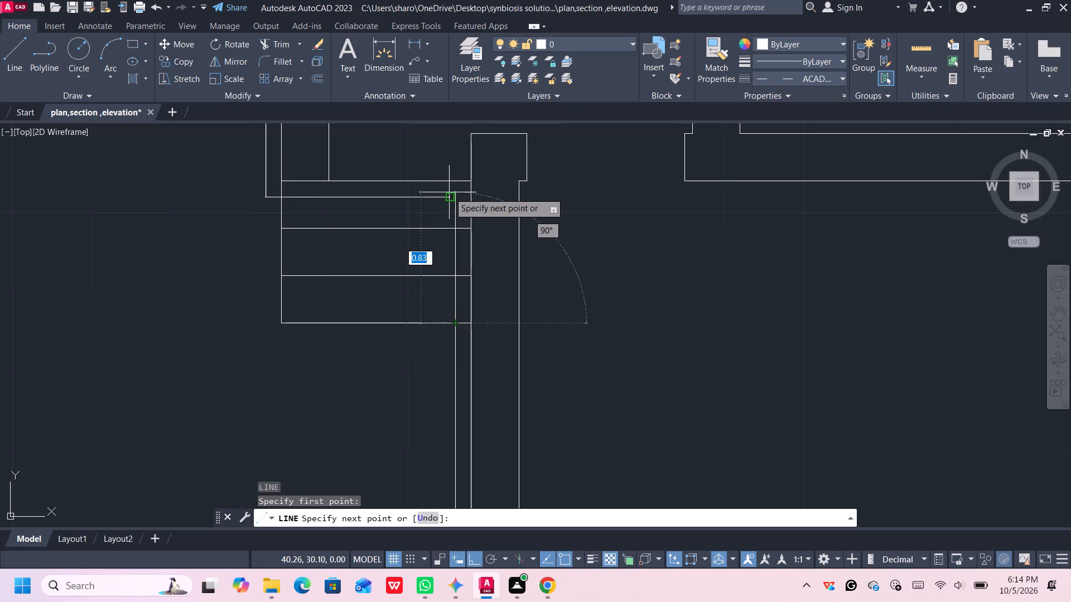
scroll(455, 198, "up", 3)
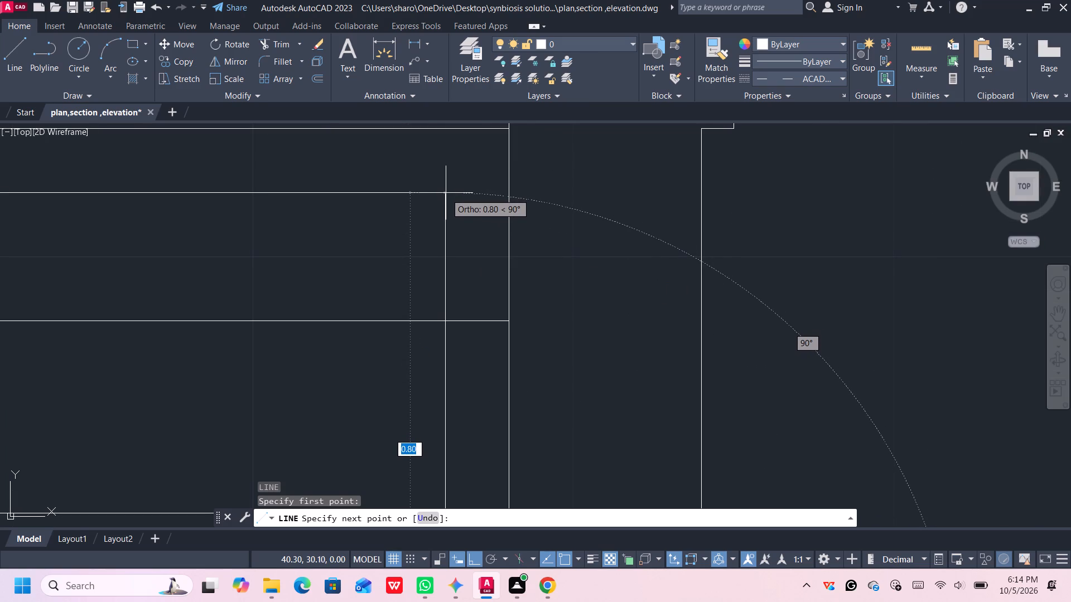
left_click(446, 193)
key("space")
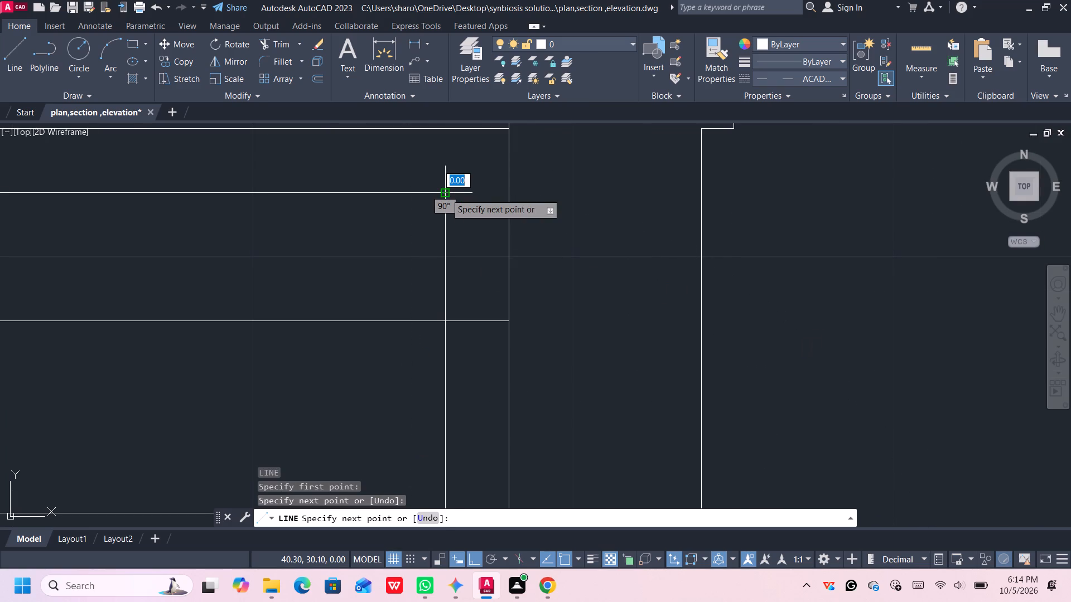
Extend the horizontal line on the top tread to the wall, and trim it back to the new vertical line.
key("e")
key("x")
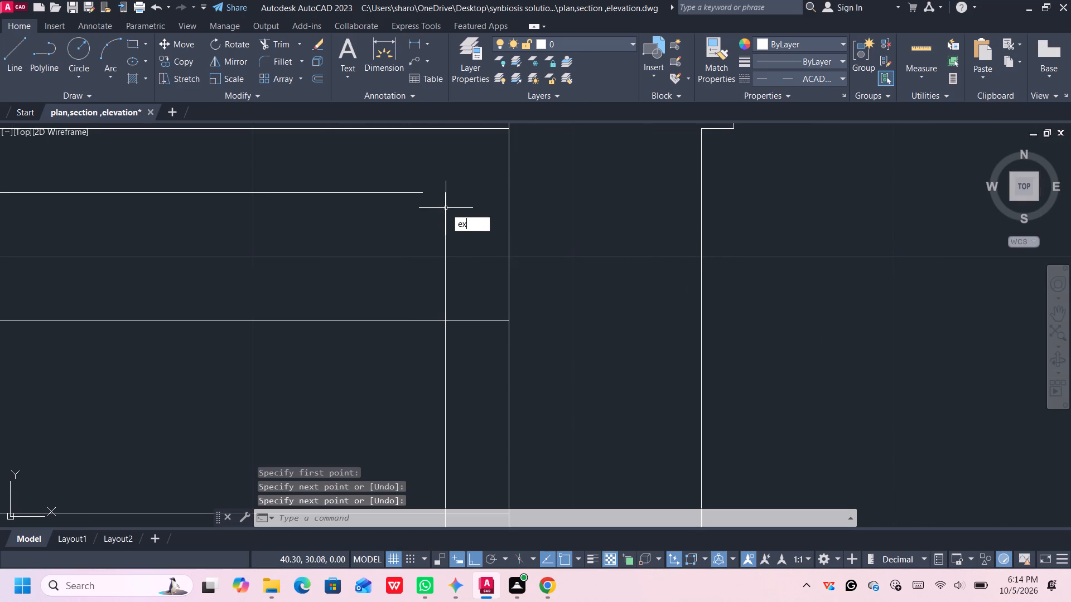
key("Return")
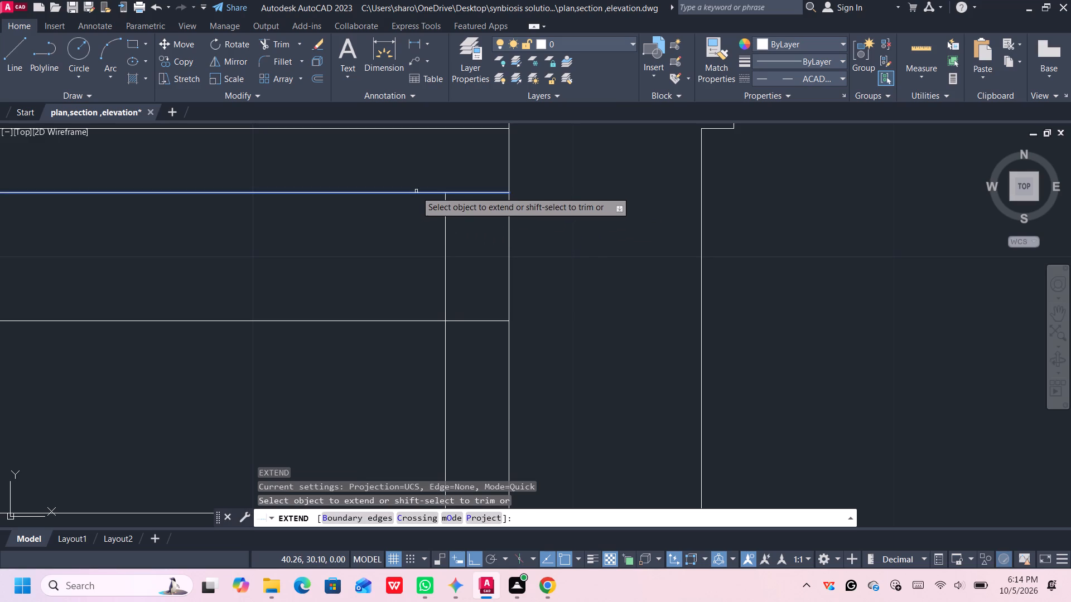
left_click(416, 191)
left_click(446, 200)
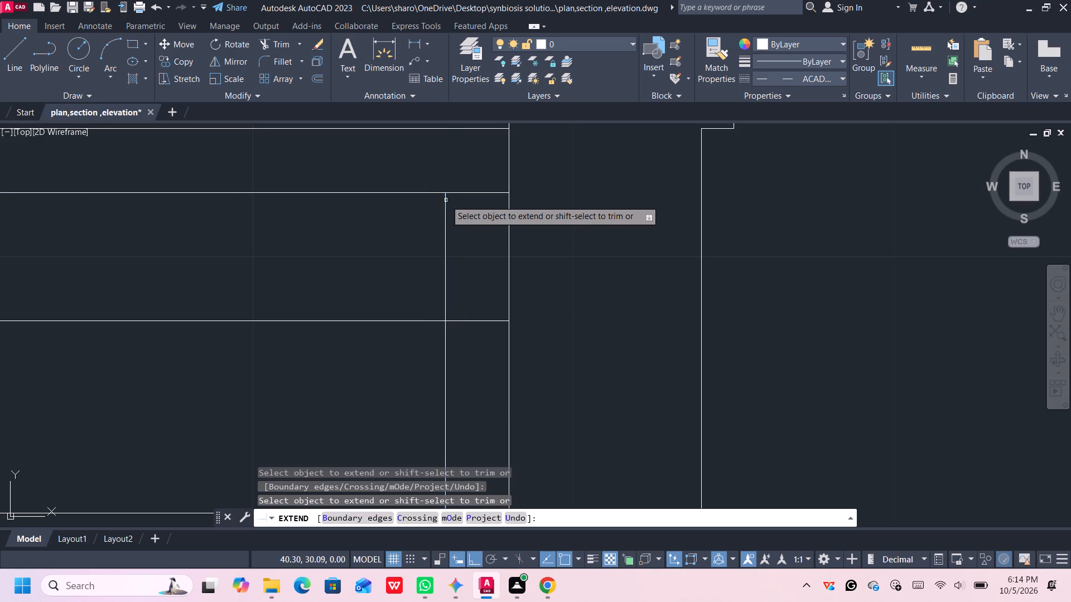
key("space")
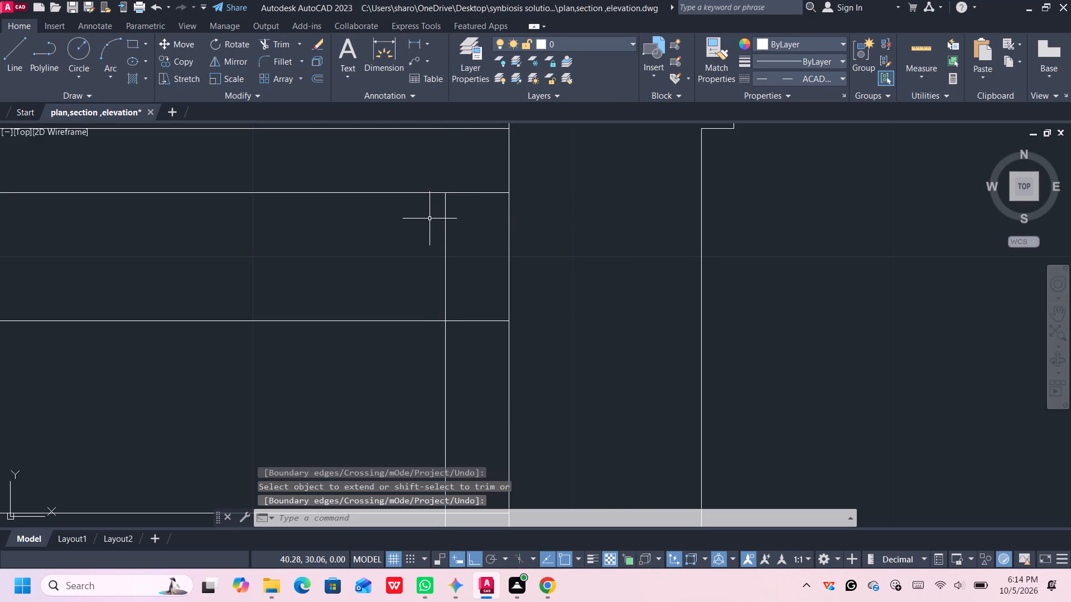
type("tr")
key("Return")
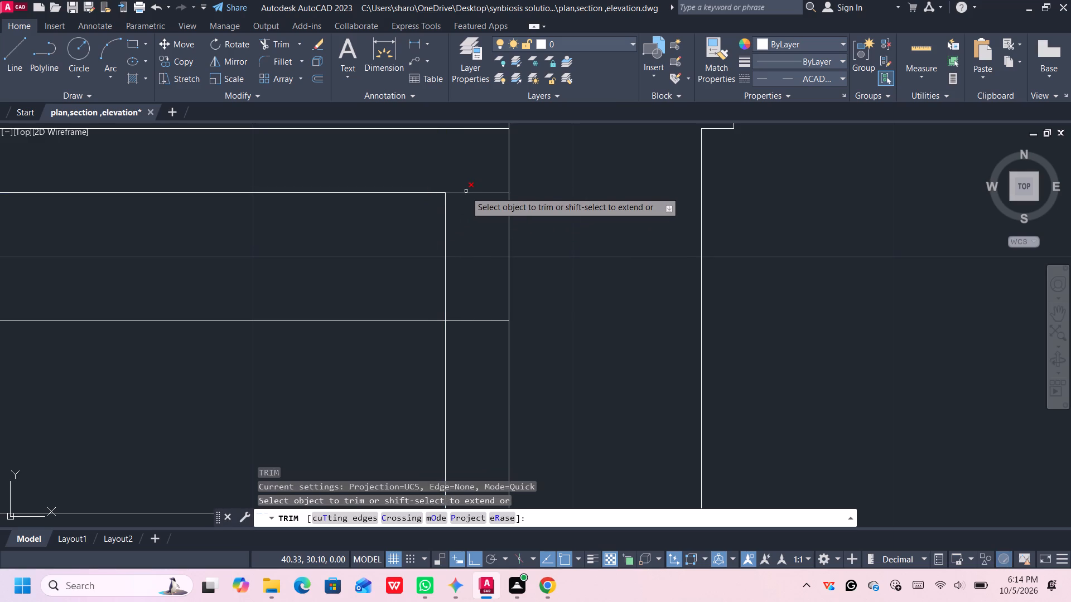
left_click(466, 191)
scroll(466, 191, "down", 4)
key("space")
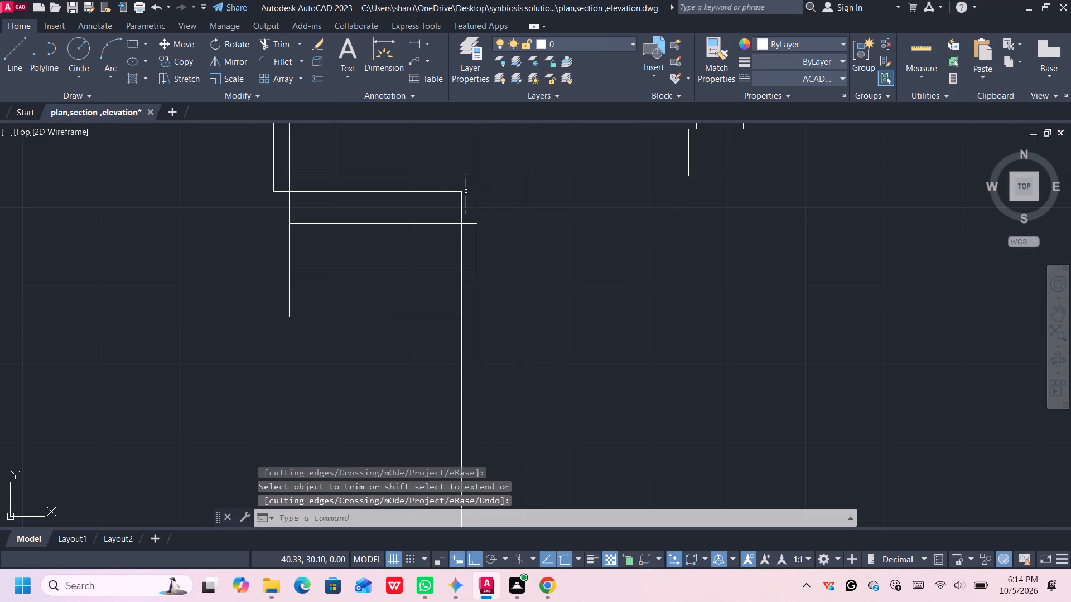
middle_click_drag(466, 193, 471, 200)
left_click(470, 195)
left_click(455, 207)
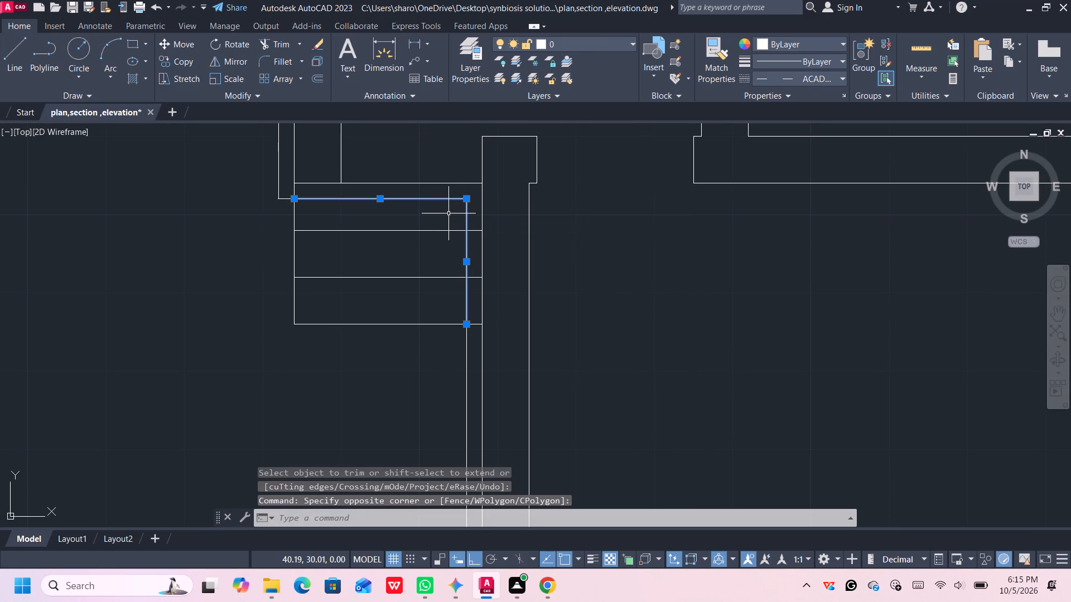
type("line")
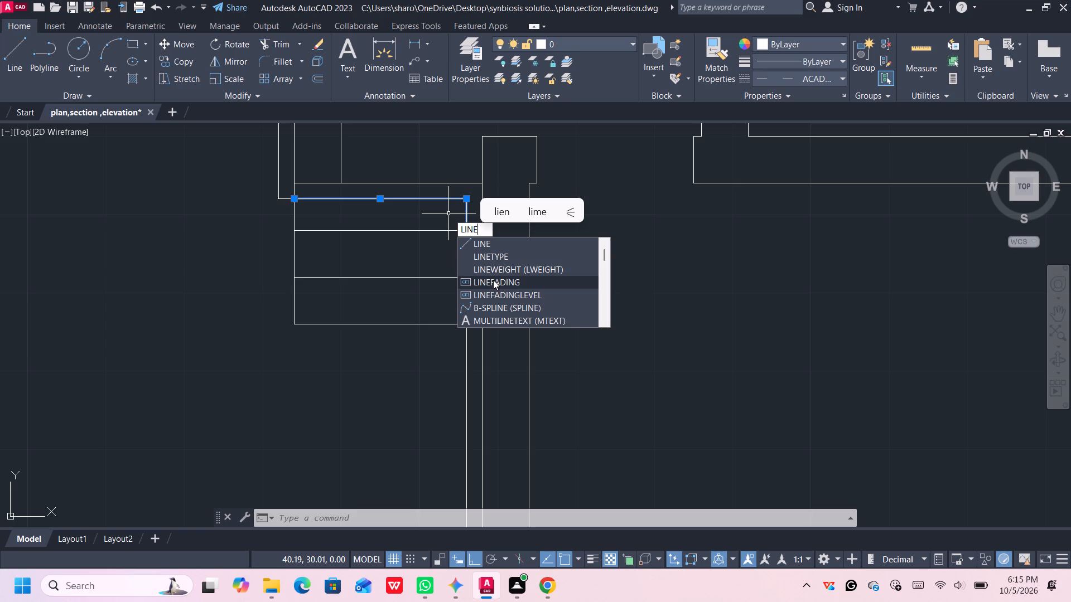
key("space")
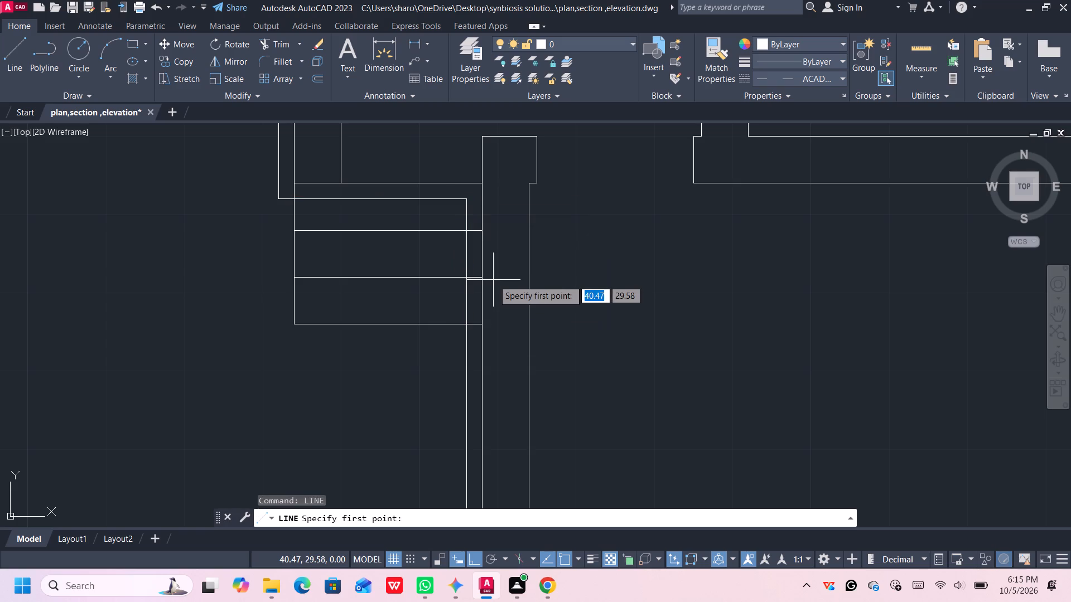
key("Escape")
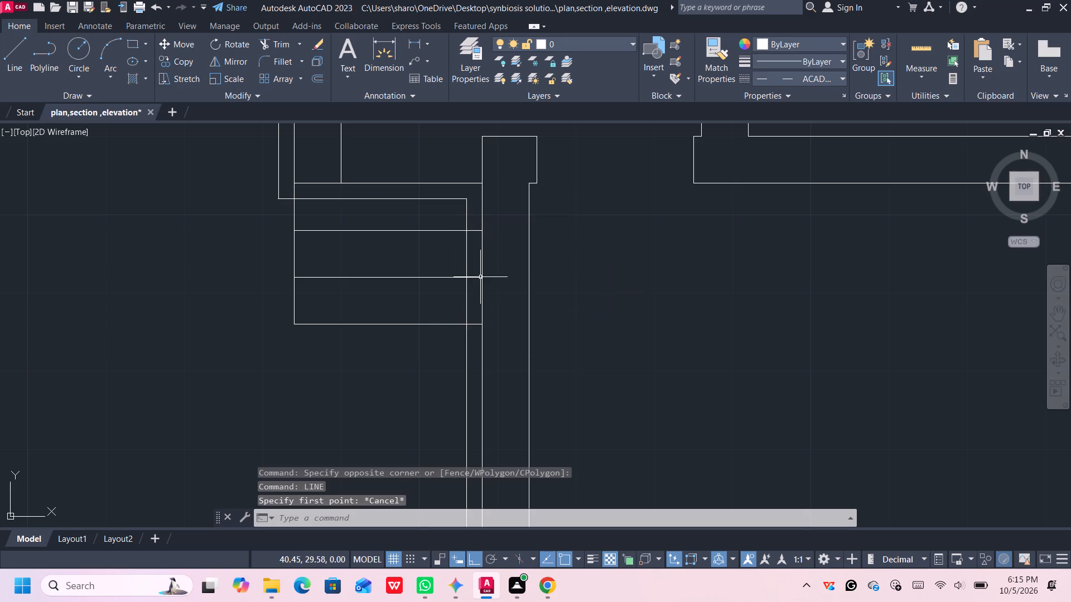
Inspect the properties of the new vertical and horizontal lines crossing the entrance steps.
left_click(465, 260)
right_click(467, 259)
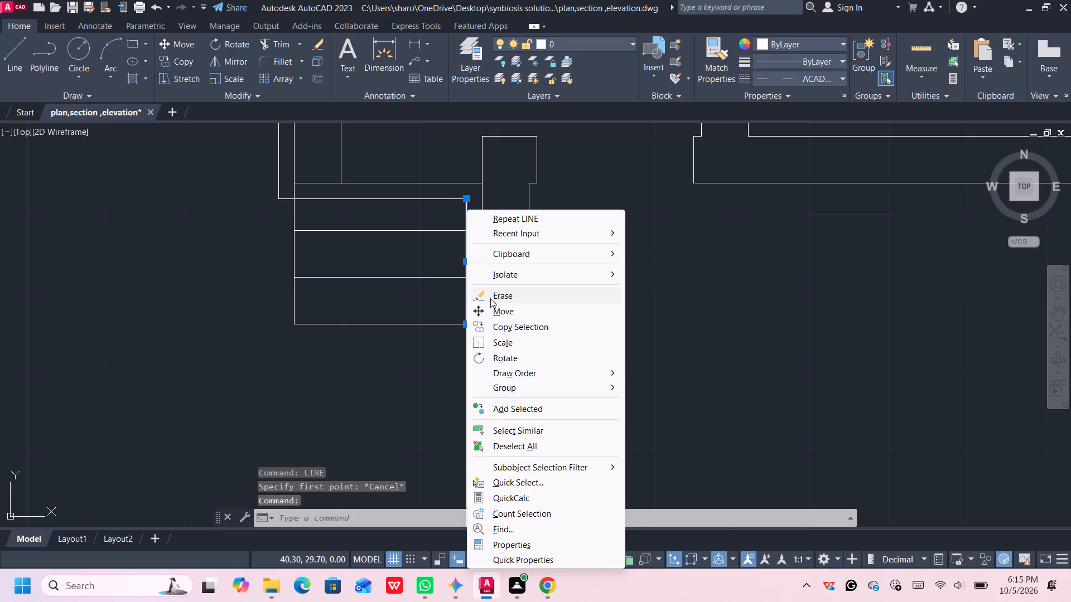
left_click(523, 546)
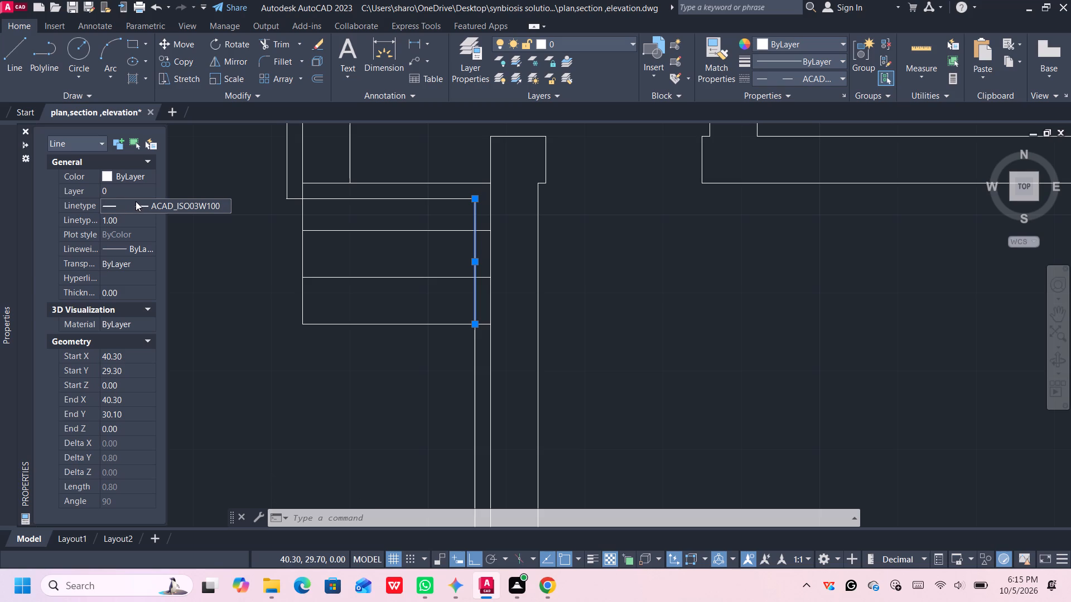
left_click(346, 200)
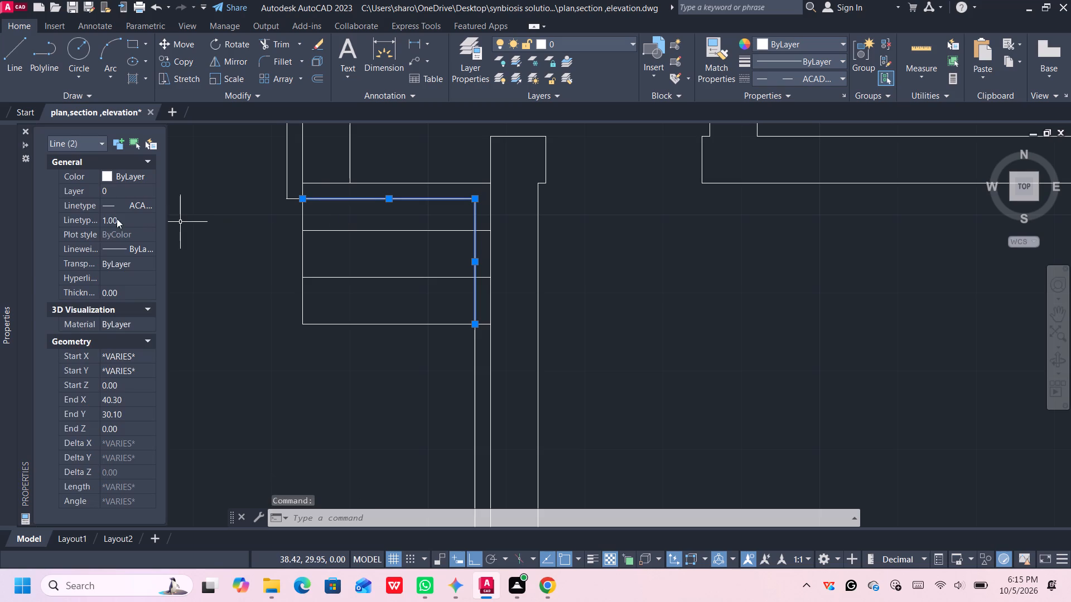
Select the whole plan and start a plot with DWG To PDF.pc3 as the plotter.
left_click(227, 321)
scroll(255, 300, "down", 6)
scroll(250, 299, "up", 1)
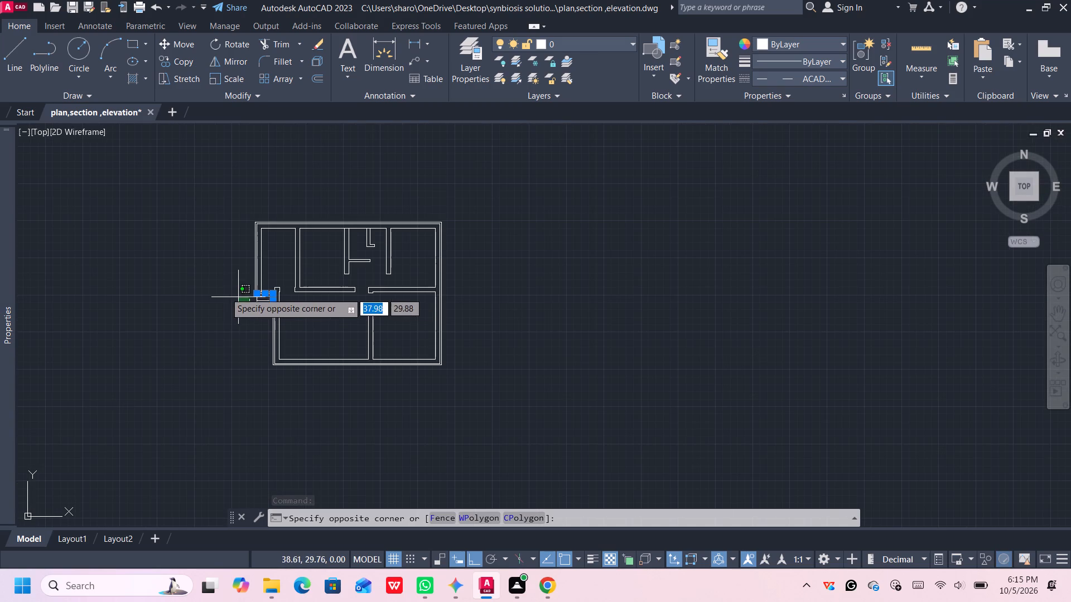
middle_click(225, 295)
left_click(245, 334)
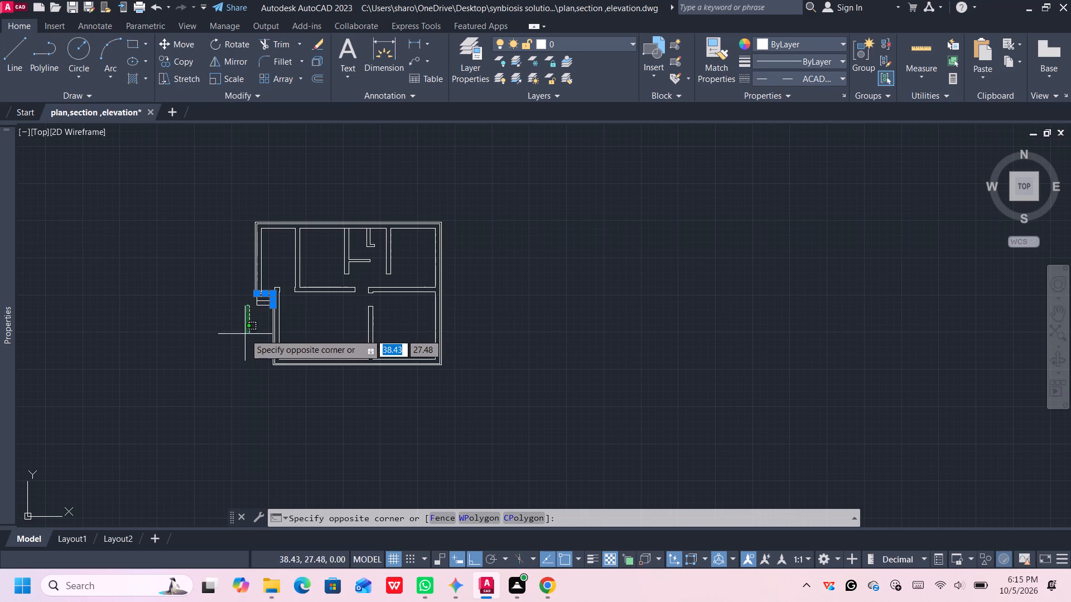
left_click(526, 163)
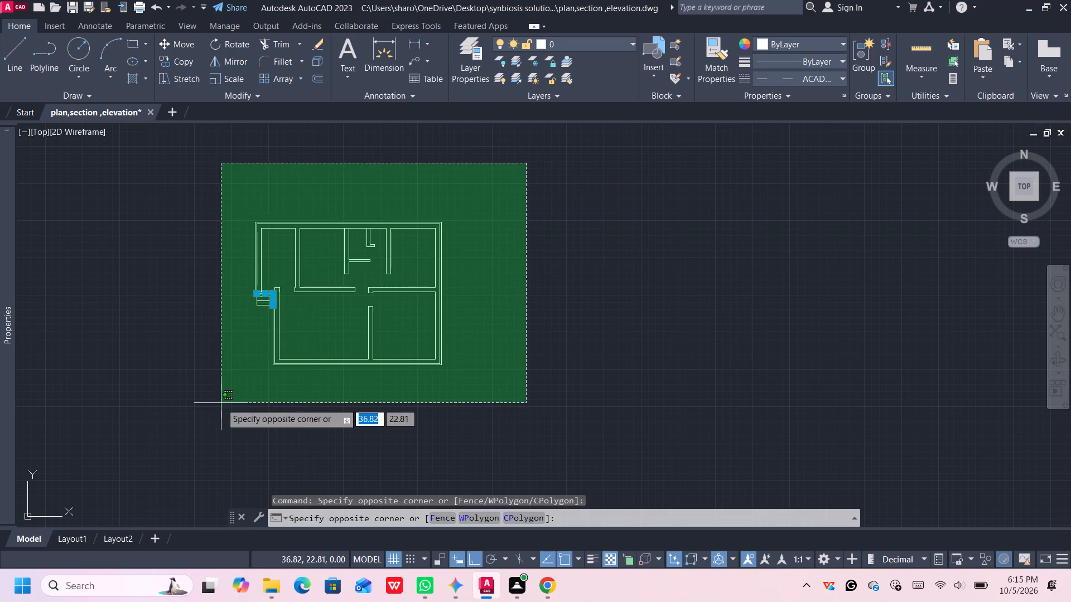
left_click(221, 403)
middle_click_drag(254, 406, 314, 387)
middle_click(314, 387)
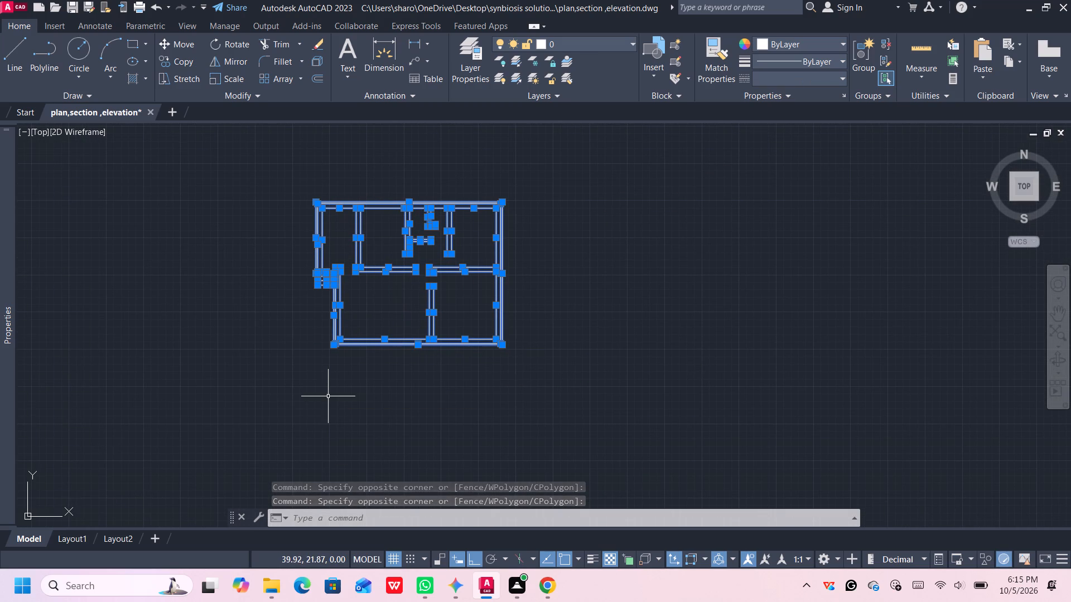
key("ctrl+p")
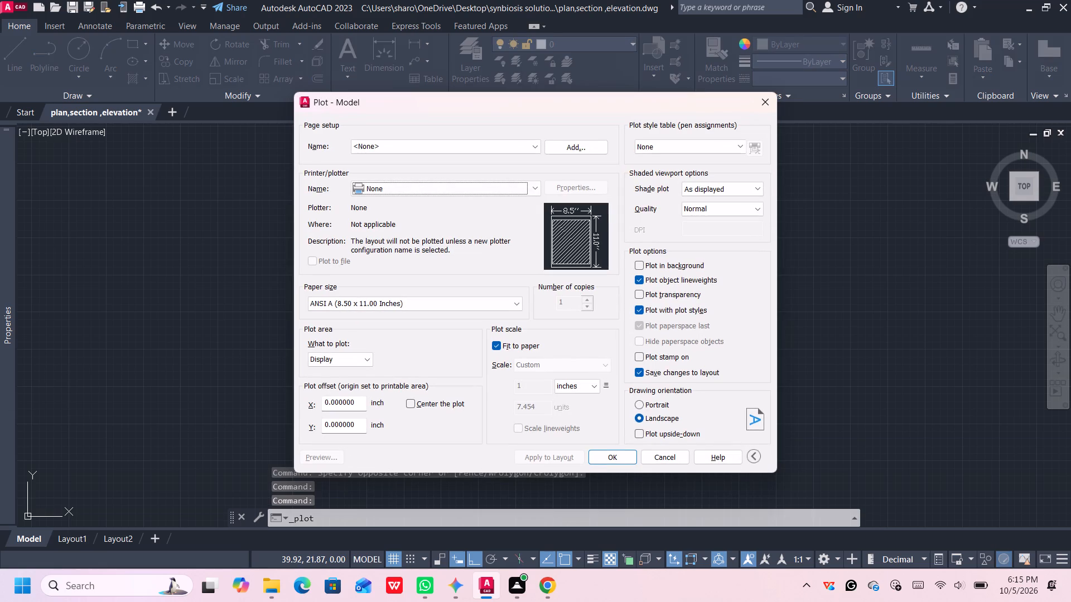
left_click(471, 192)
left_click(441, 337)
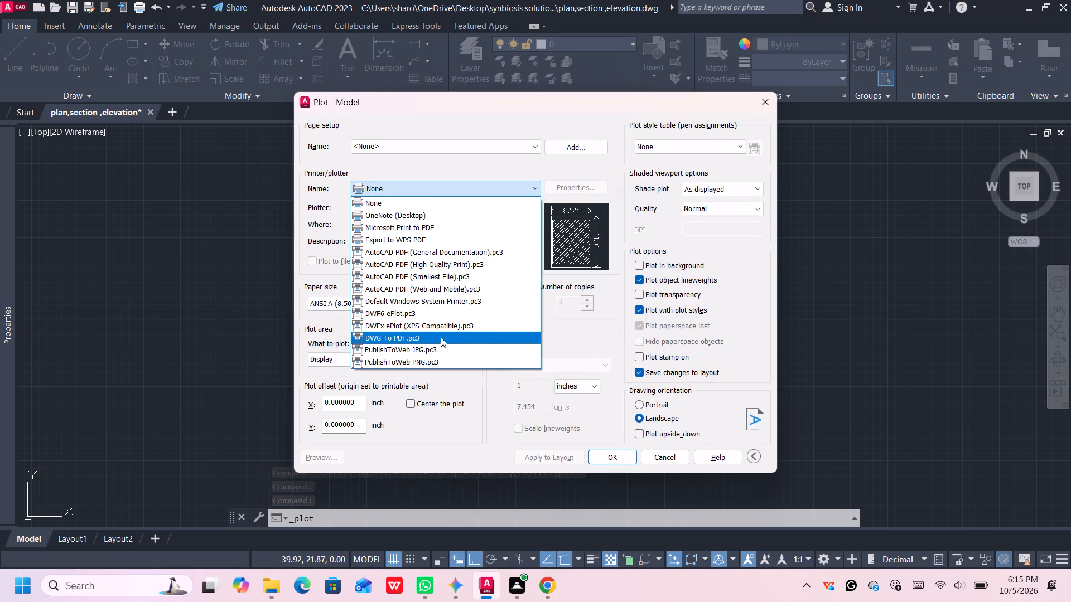
Set the plot's paper size to ISO expand A4 (210.00 x 297.00 MM).
left_click(438, 309)
scroll(382, 413, "down", 6)
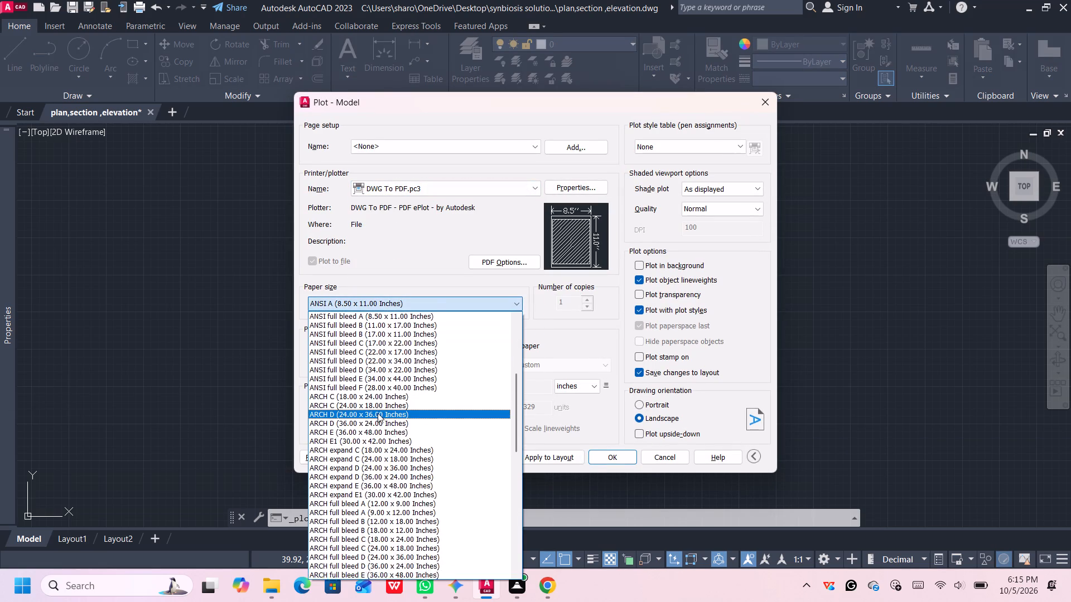
scroll(378, 413, "down", 14)
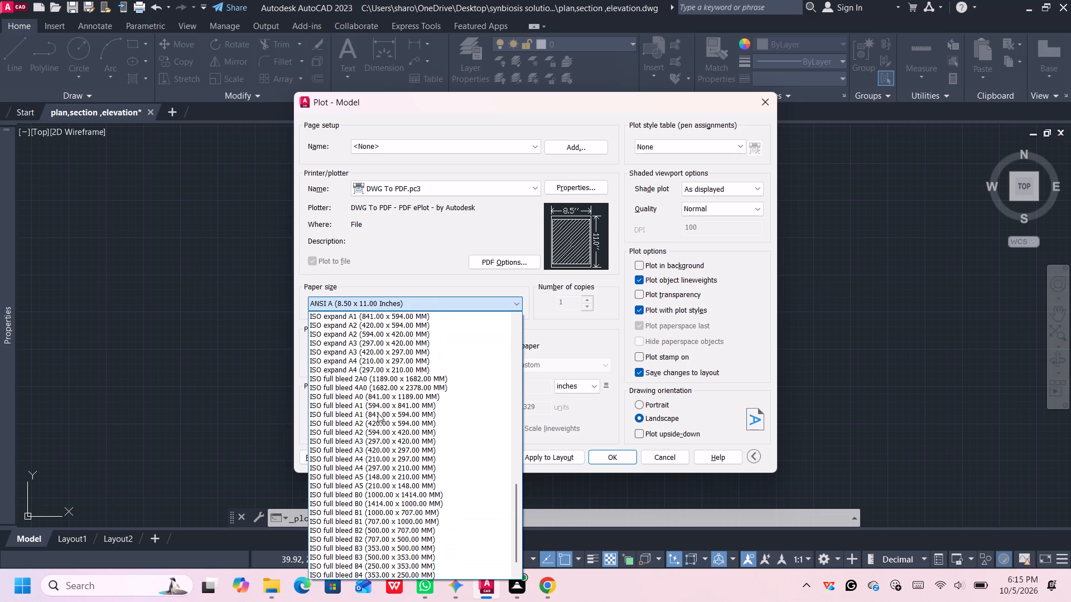
left_click(375, 458)
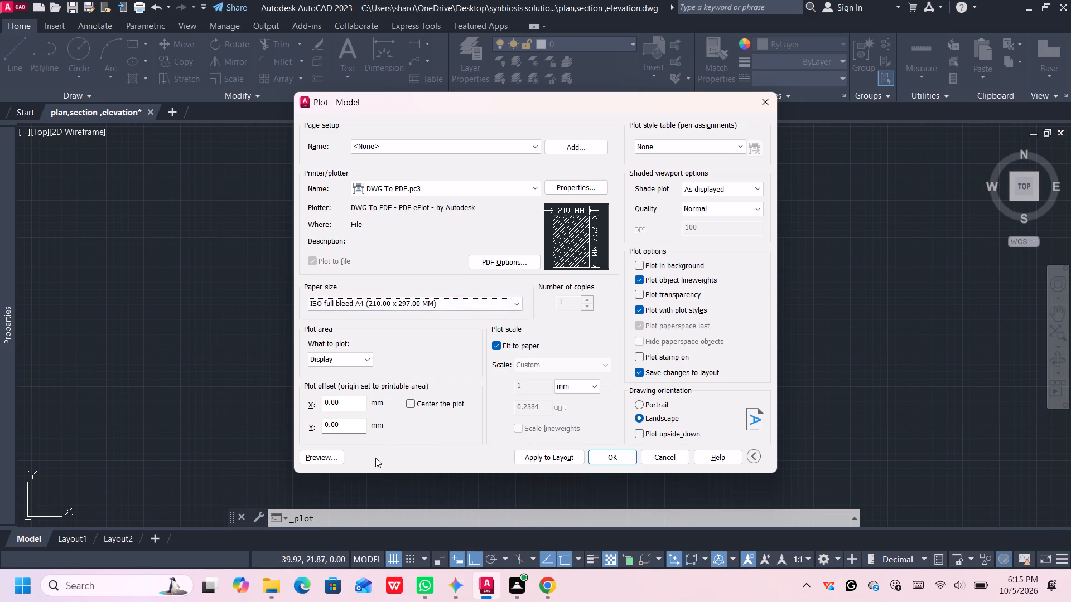
left_click(422, 302)
scroll(368, 370, "up", 1)
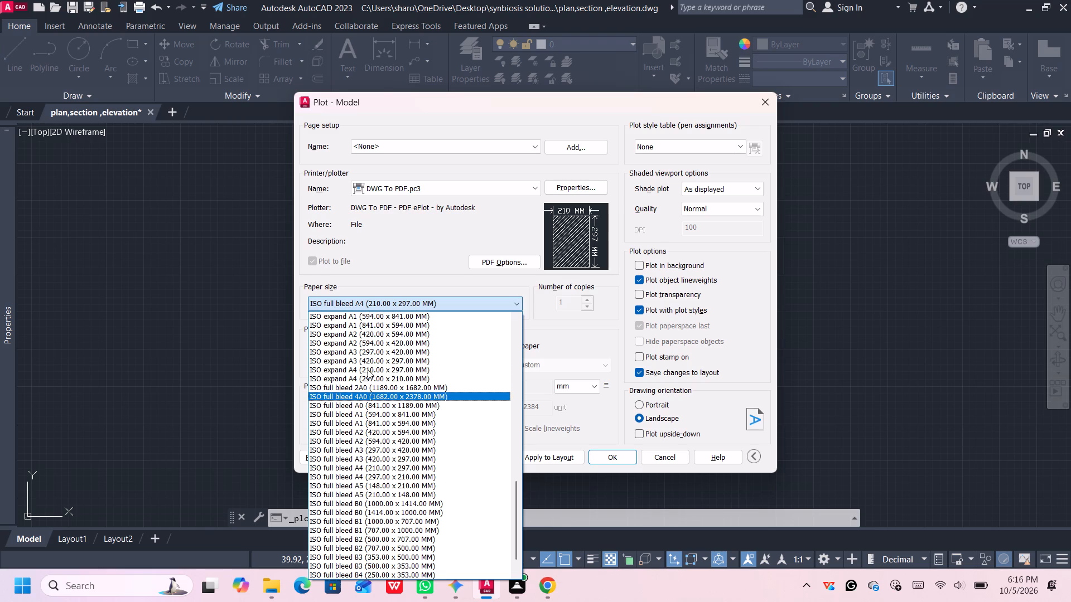
left_click(380, 370)
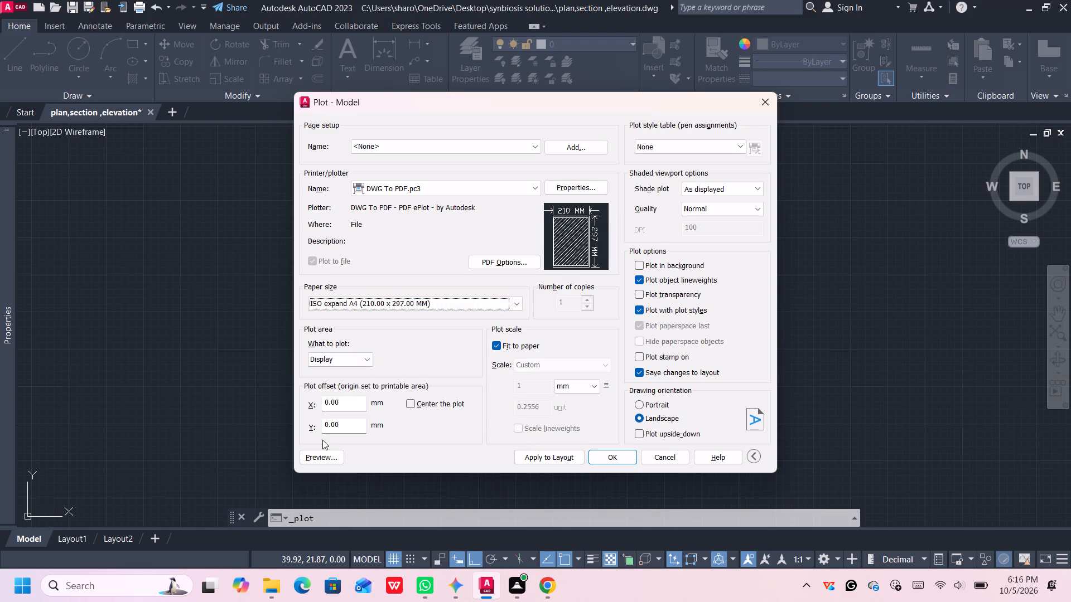
Center the plot and set the plot area to a window enclosing the whole plan.
left_click(408, 400)
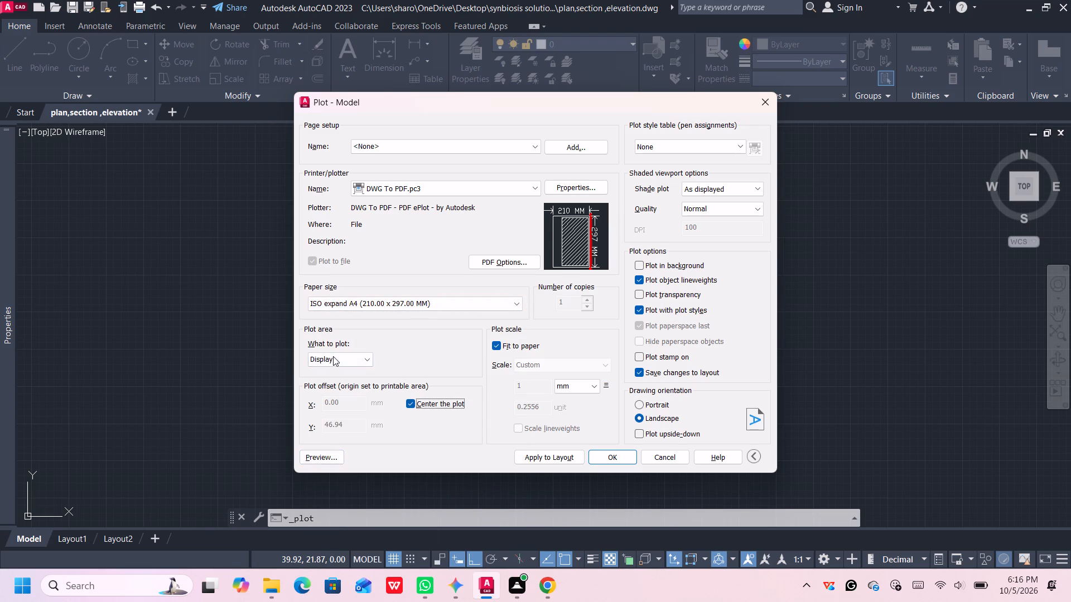
left_click(334, 357)
left_click(335, 395)
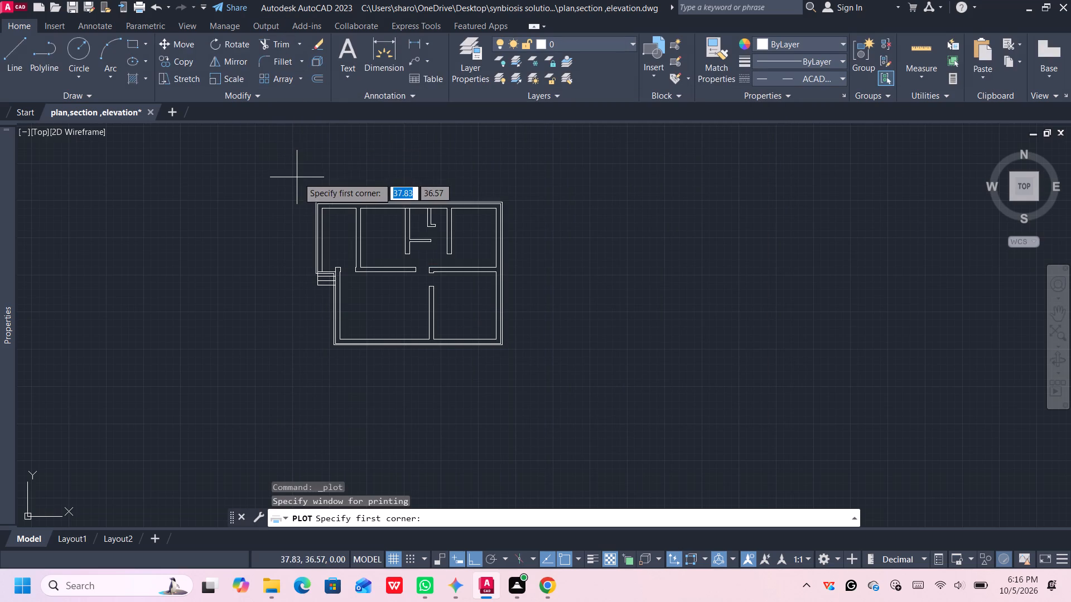
left_click(298, 178)
left_click(522, 367)
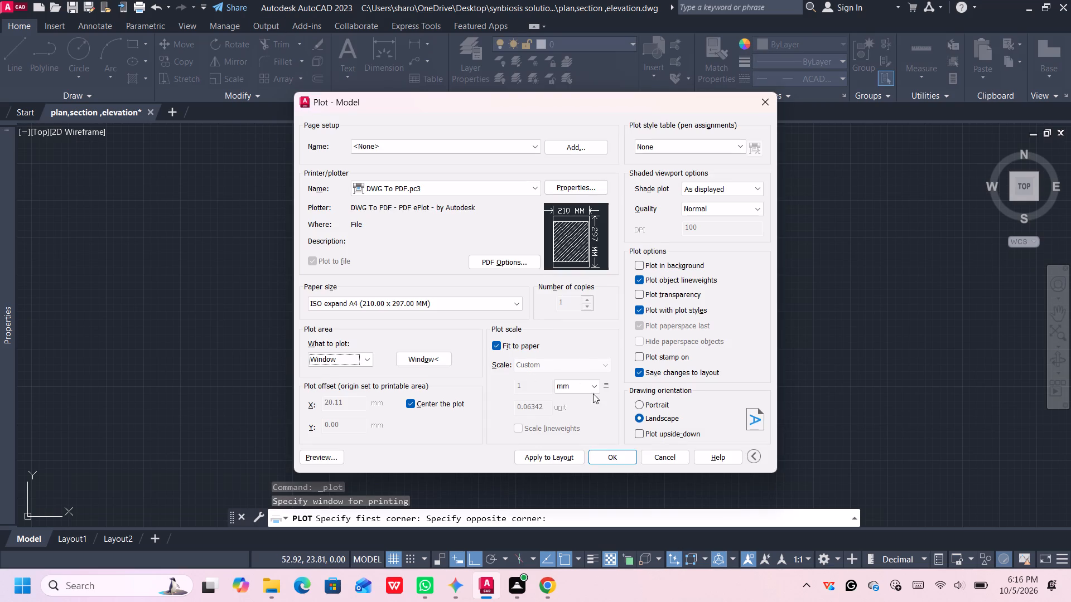
Preview the plot of the plan.
left_click(332, 457)
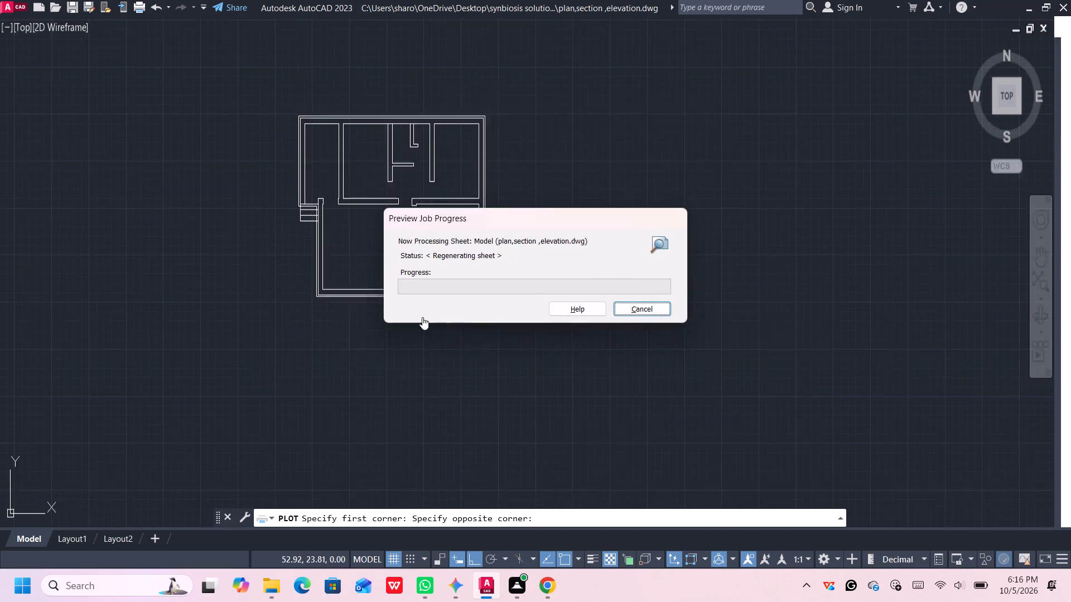
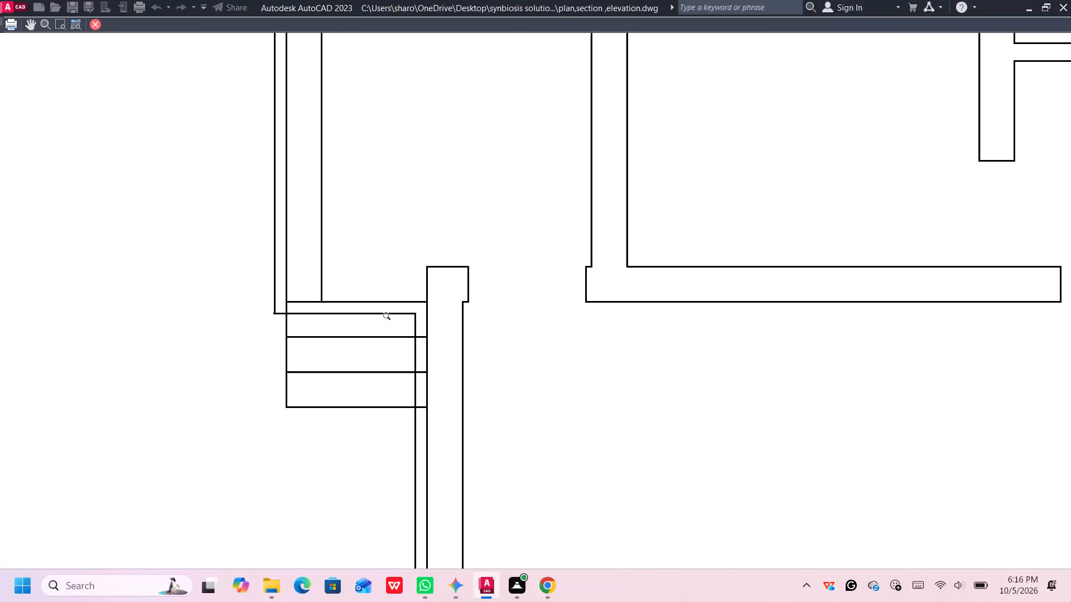
Examine the edge lines at the entrance steps and the plan's lower-left wall corner in the plot preview, and leave without plotting.
scroll(389, 317, "up", 5)
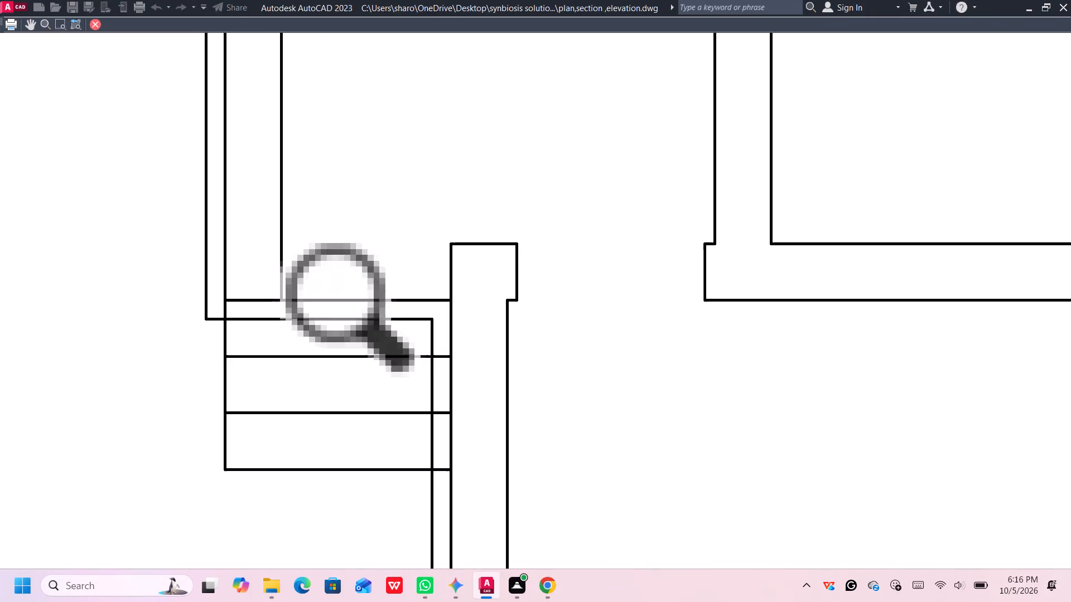
scroll(389, 317, "down", 4)
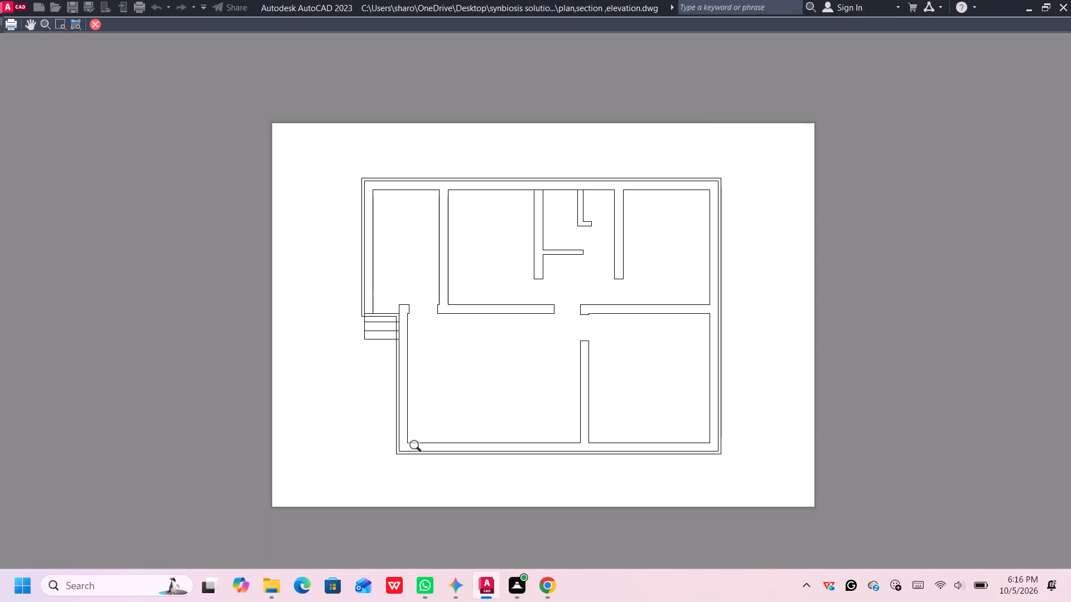
scroll(408, 445, "up", 3)
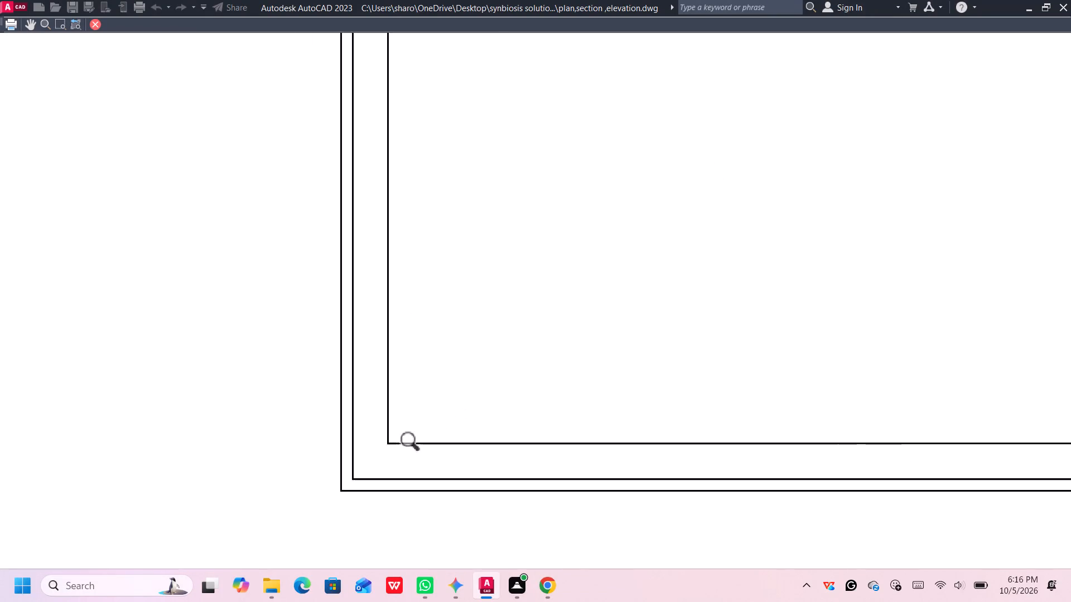
scroll(415, 444, "up", 1)
scroll(441, 403, "down", 5)
scroll(412, 300, "up", 1)
scroll(435, 307, "down", 1)
scroll(435, 305, "up", 1)
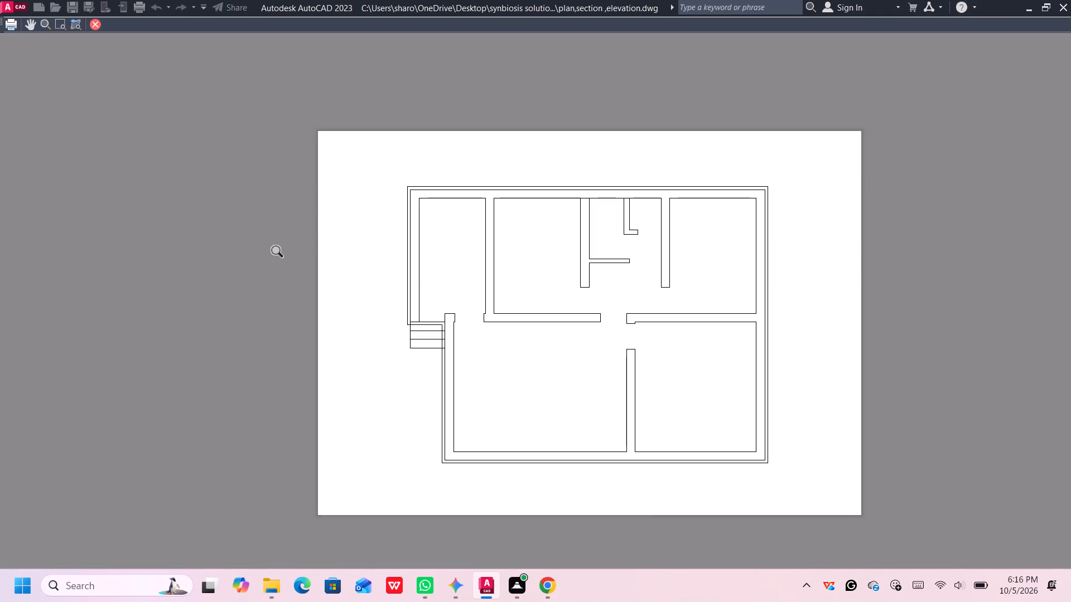
left_click(96, 27)
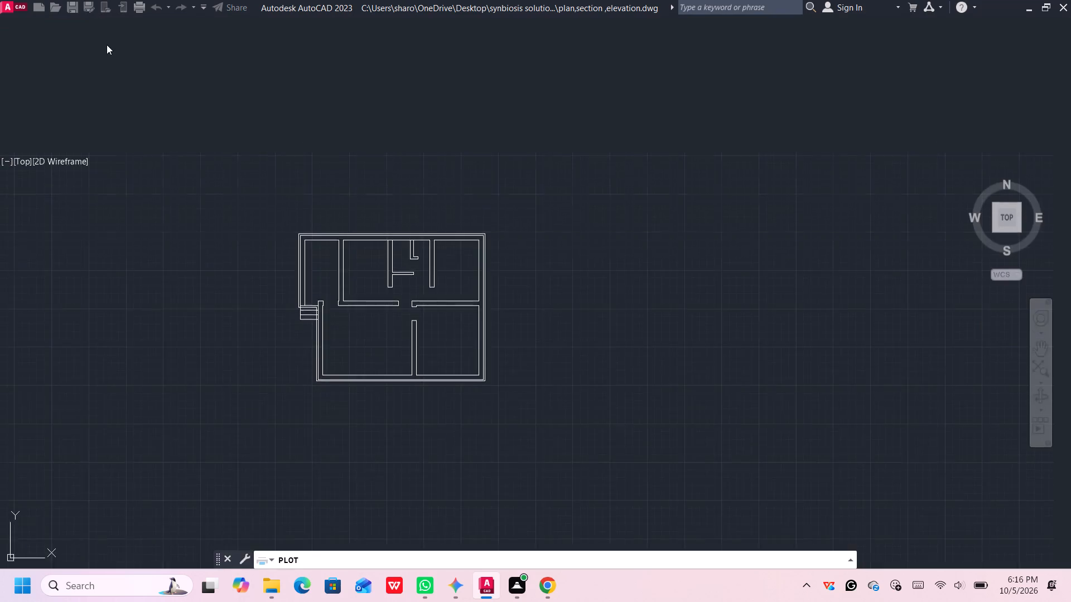
scroll(329, 281, "up", 1)
scroll(330, 283, "down", 1)
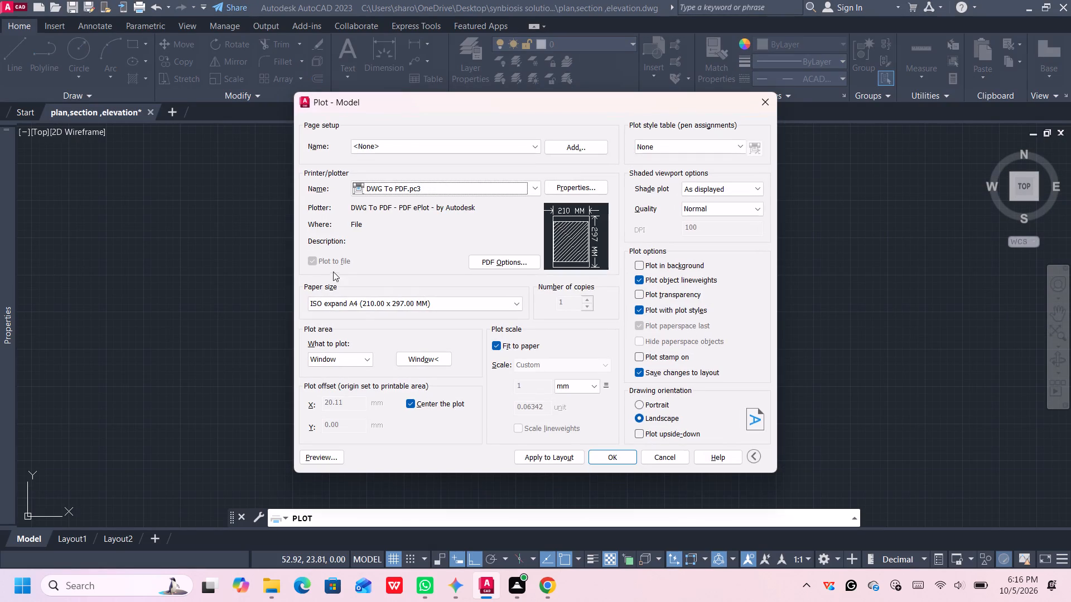
left_click(766, 98)
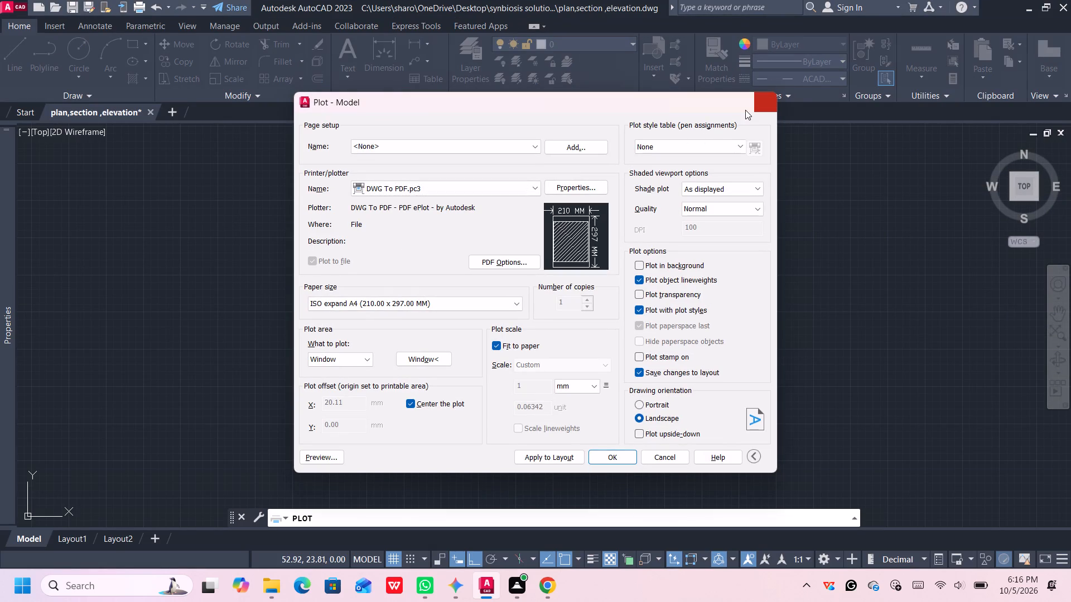
Inspect the linetype choices and properties of the horizontal edge line over the entrance steps.
scroll(365, 266, "down", 1)
scroll(341, 273, "up", 6)
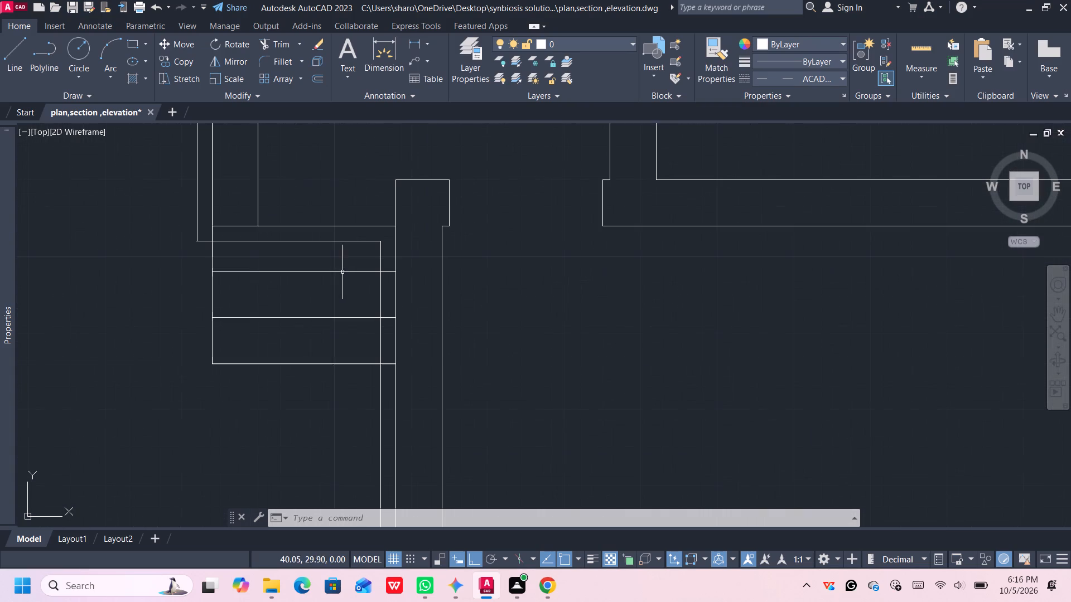
double_click(364, 242)
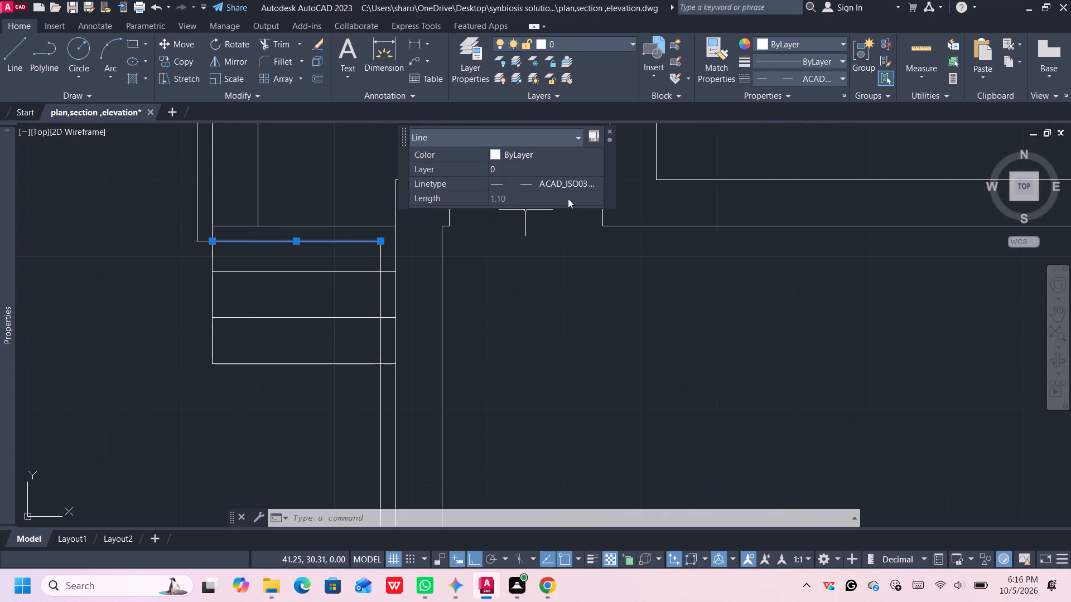
left_click(568, 184)
double_click(568, 184)
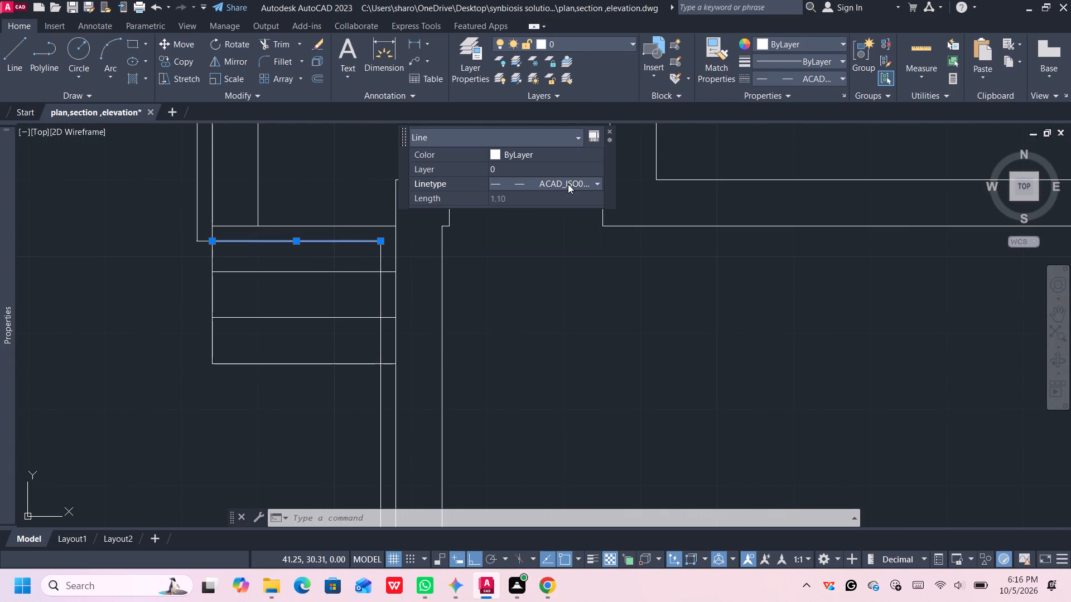
left_click(568, 184)
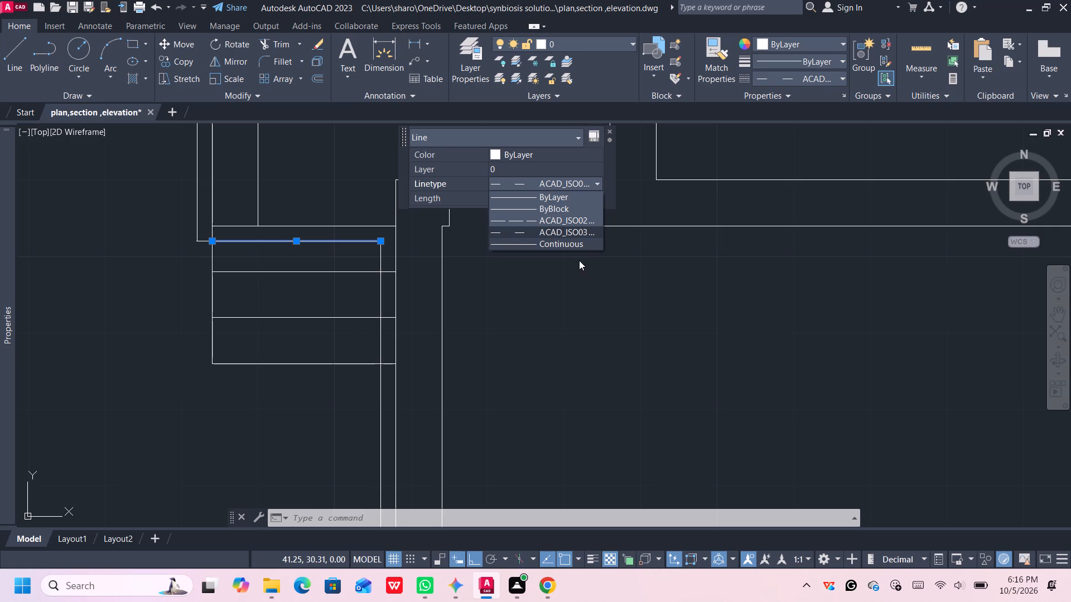
left_click(579, 261)
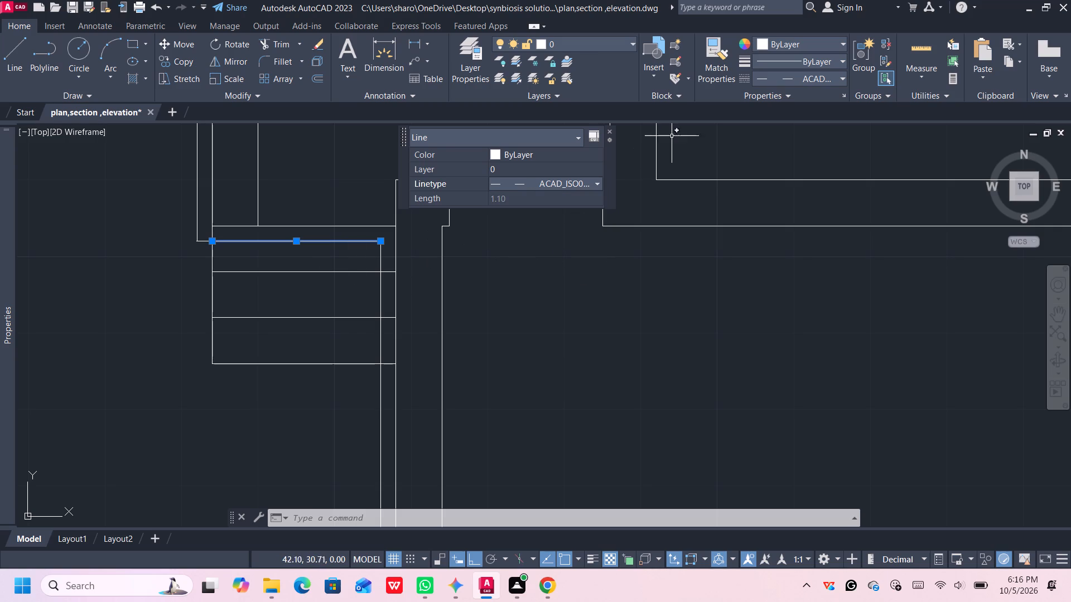
left_click(781, 93)
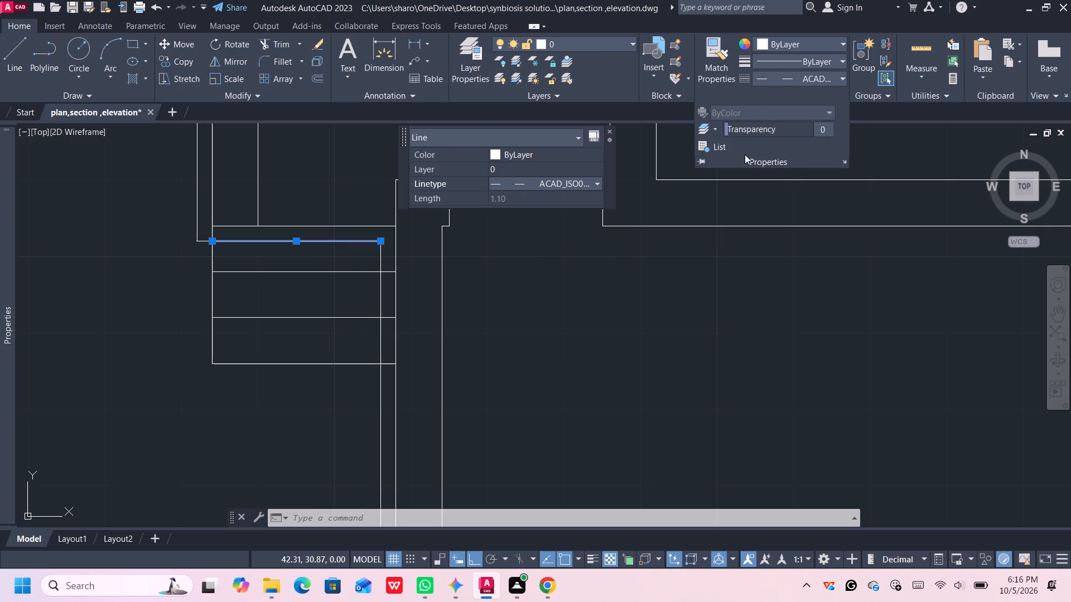
left_click(686, 274)
left_click(635, 308)
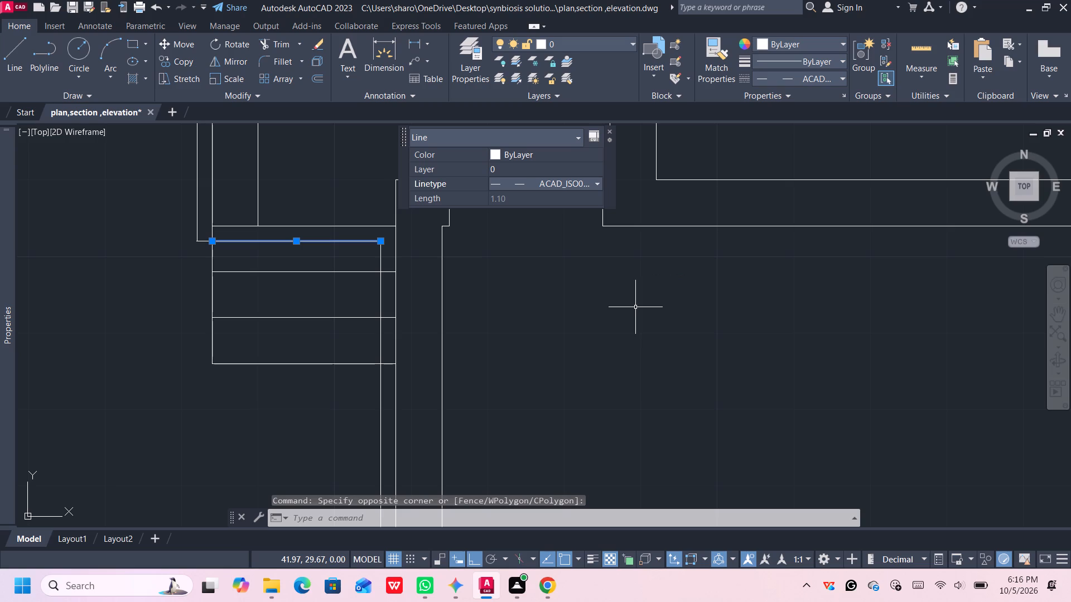
type("dis")
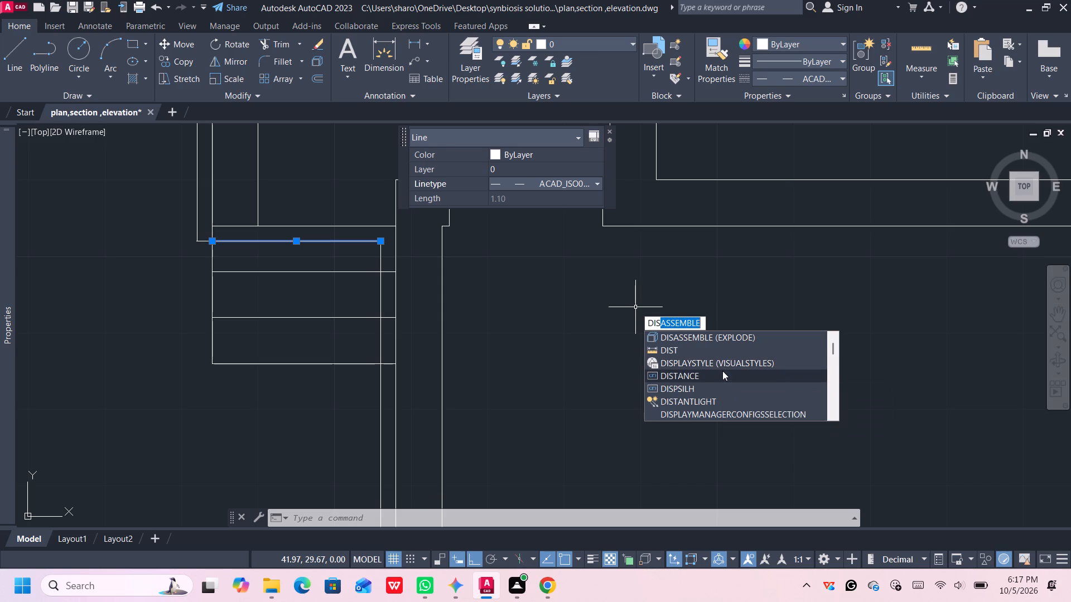
key("Escape")
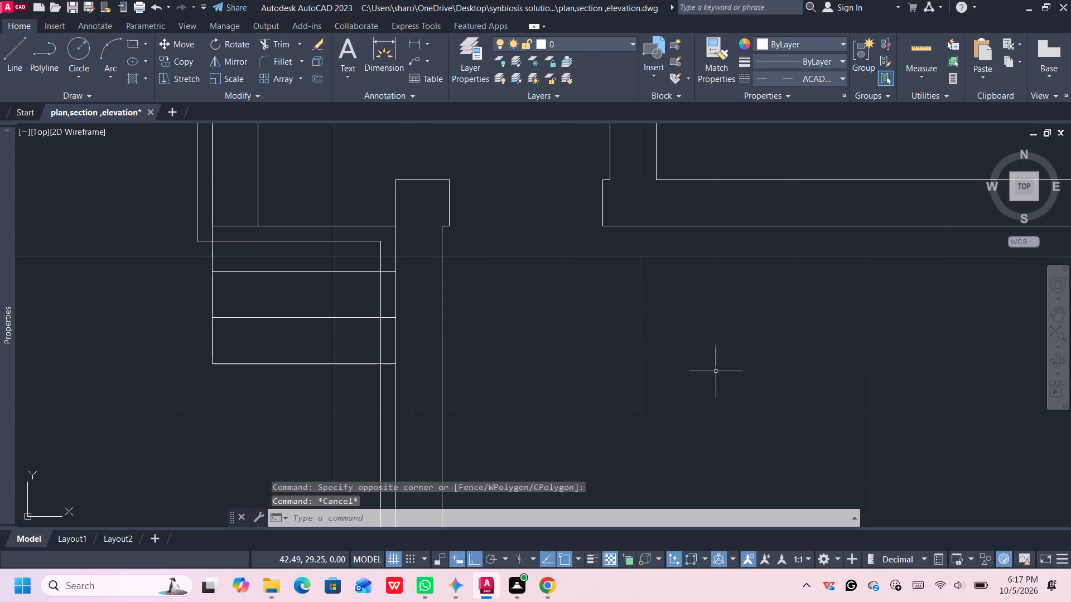
Modify the Standard dimension style to use the ACAD_ISO03W100 linetype for dimension lines and set it current.
key("d")
key("Return")
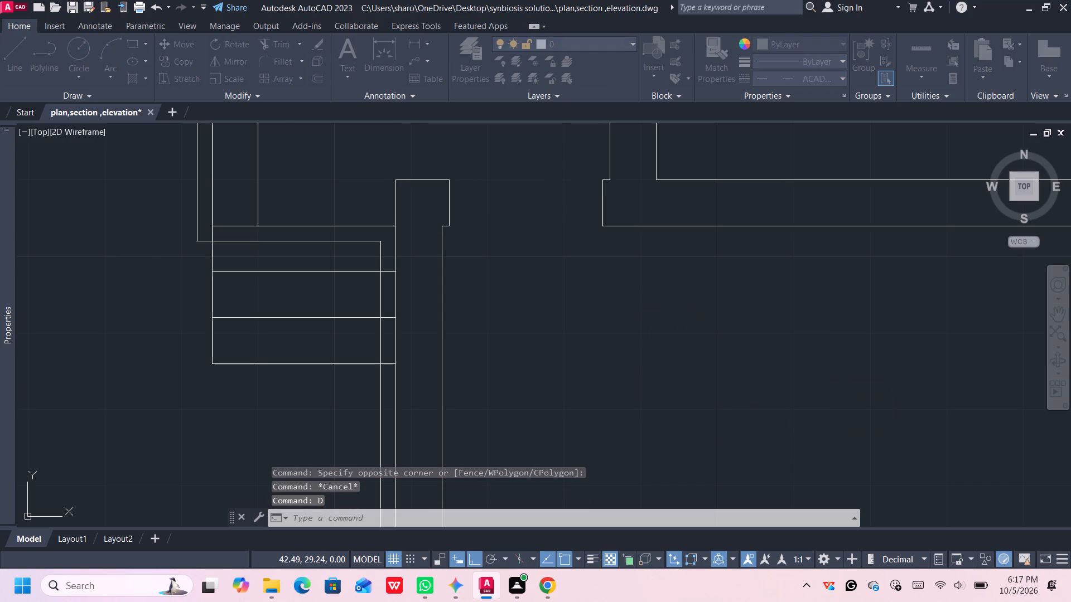
left_click(700, 261)
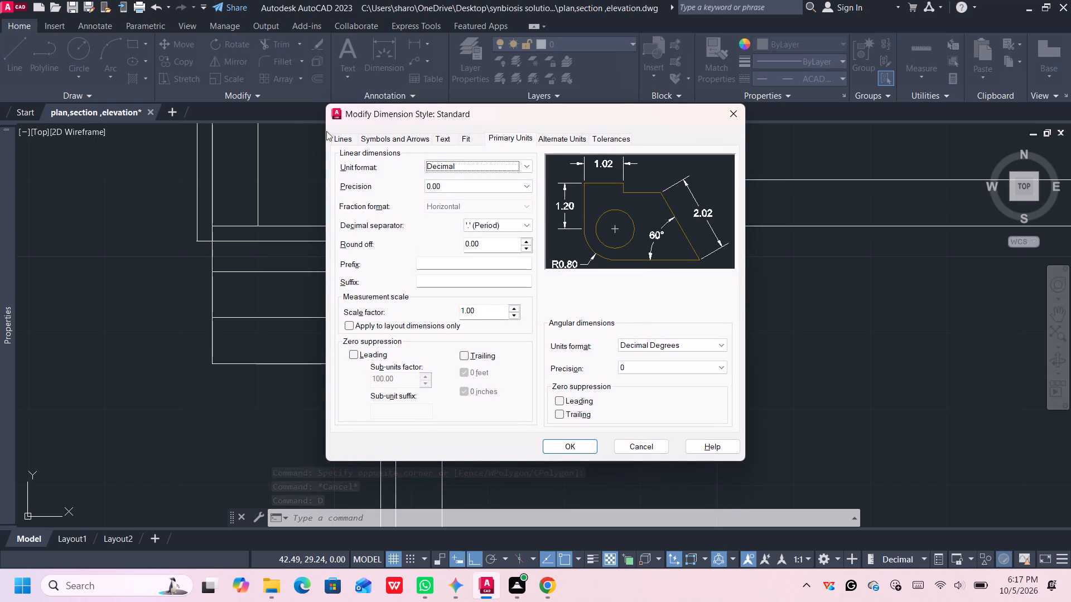
left_click(342, 138)
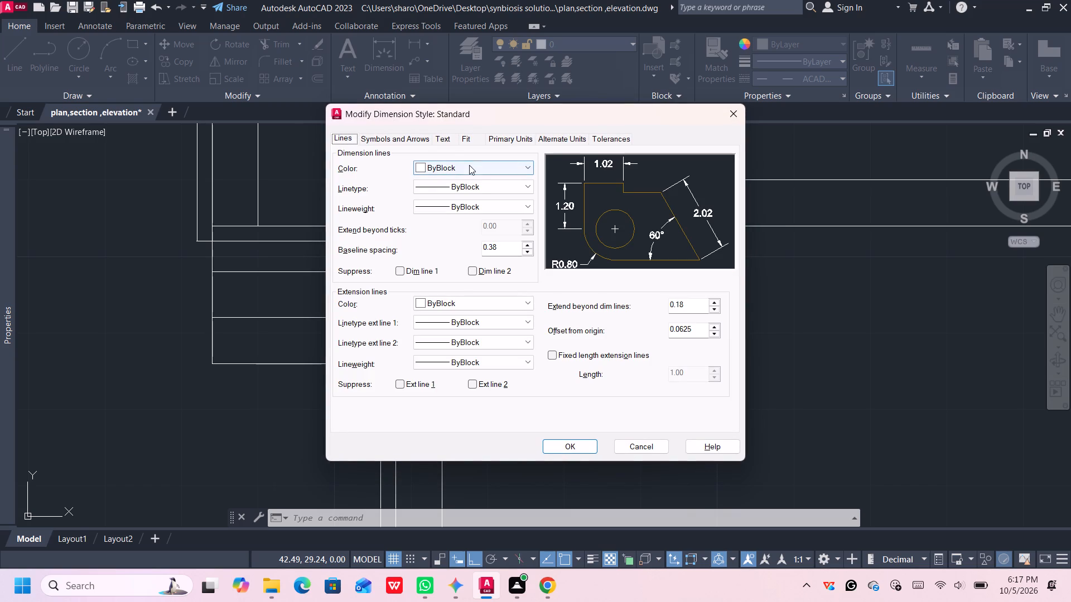
left_click(478, 186)
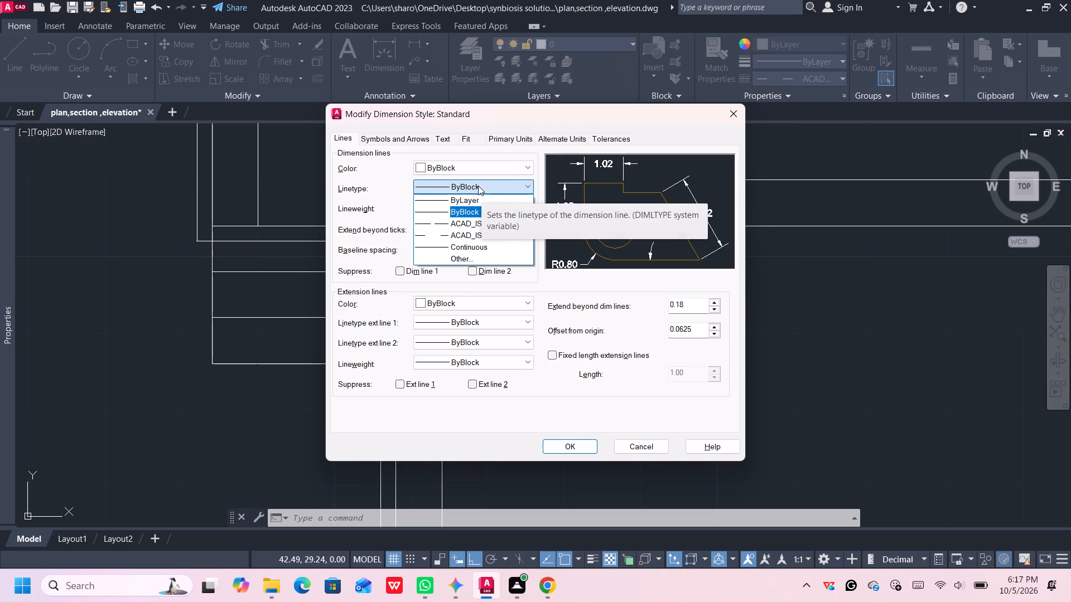
left_click(459, 234)
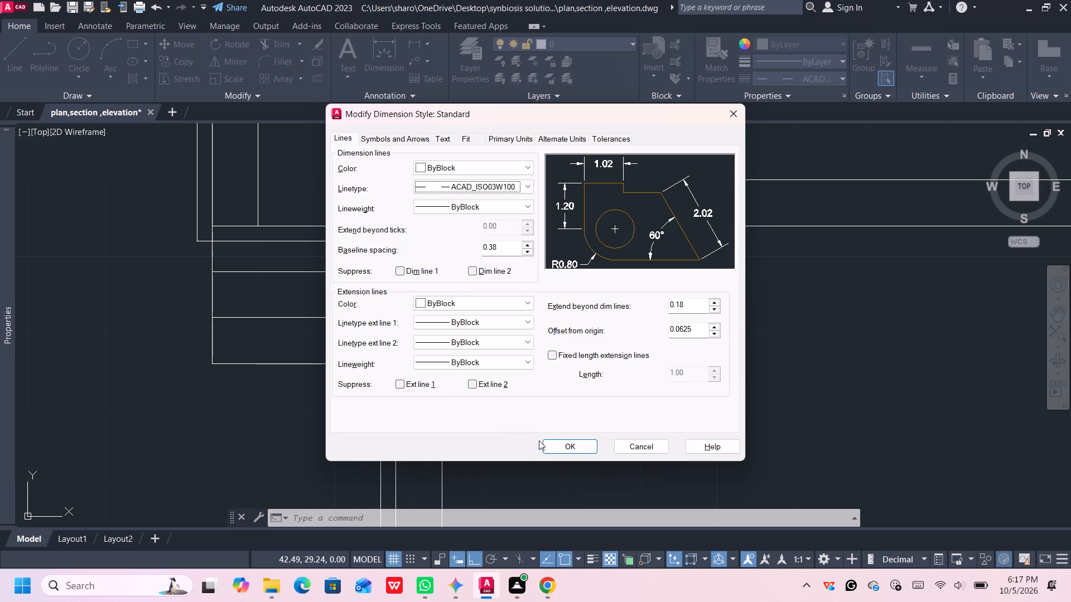
left_click(553, 447)
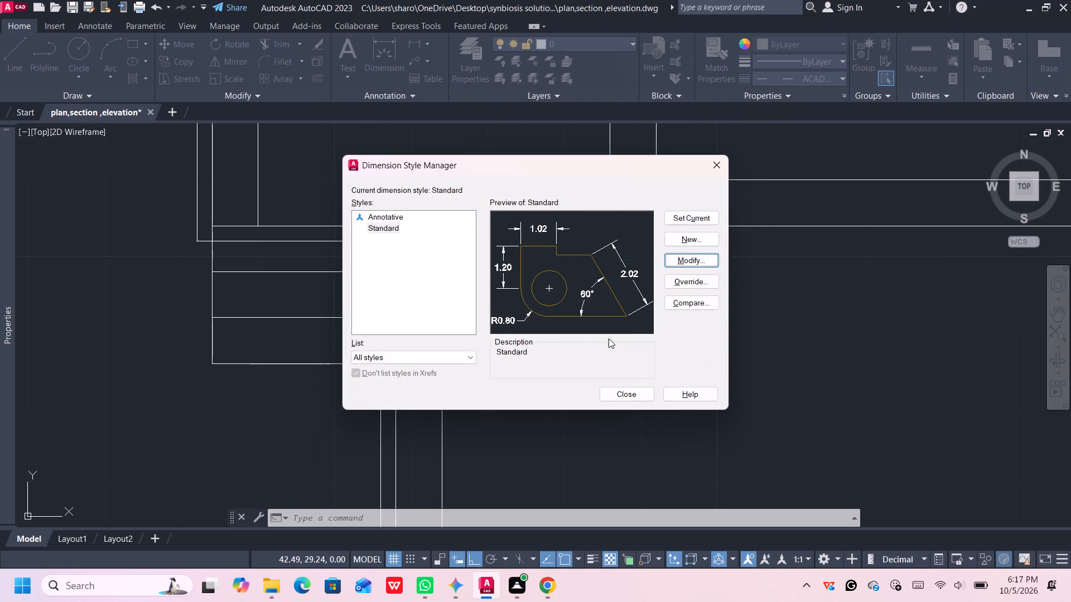
left_click(670, 214)
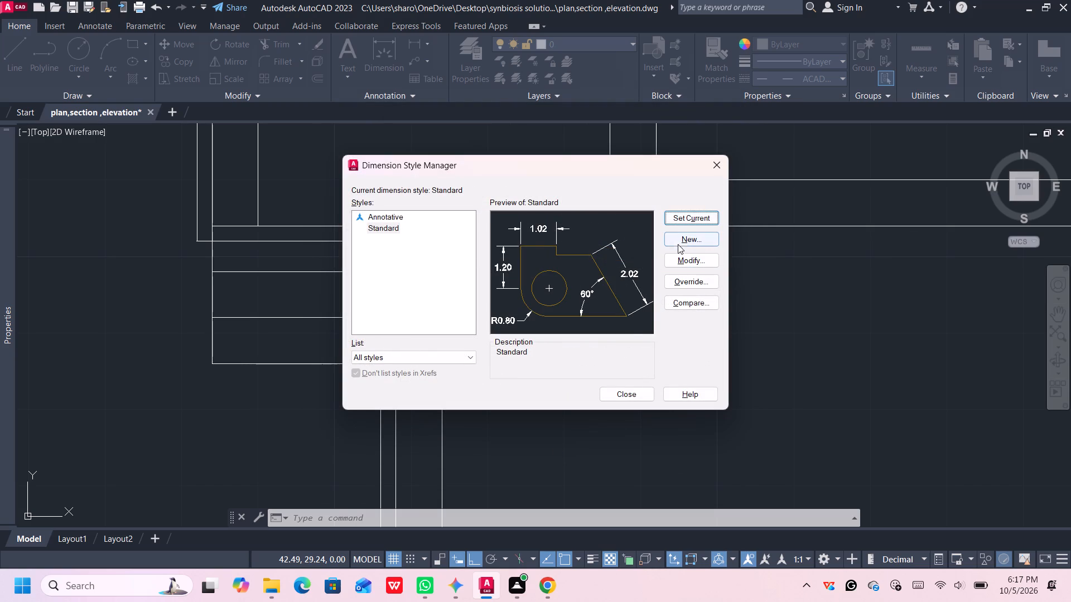
left_click(635, 384)
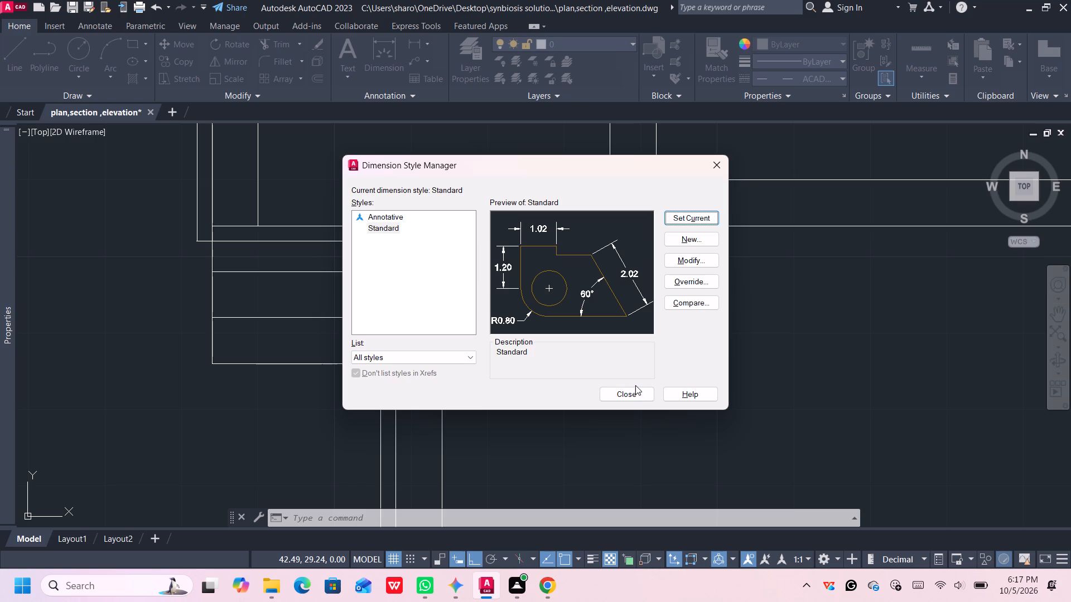
left_click(633, 393)
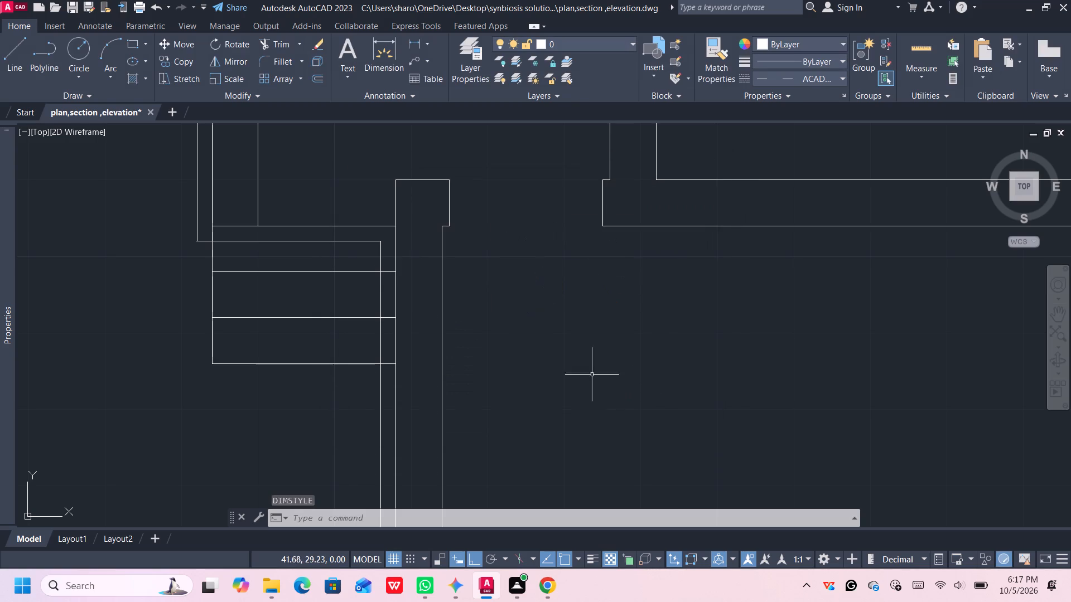
Assign the ACAD_ISO03W100 linetype to the horizontal and vertical edge lines over the entrance steps.
left_click(360, 240)
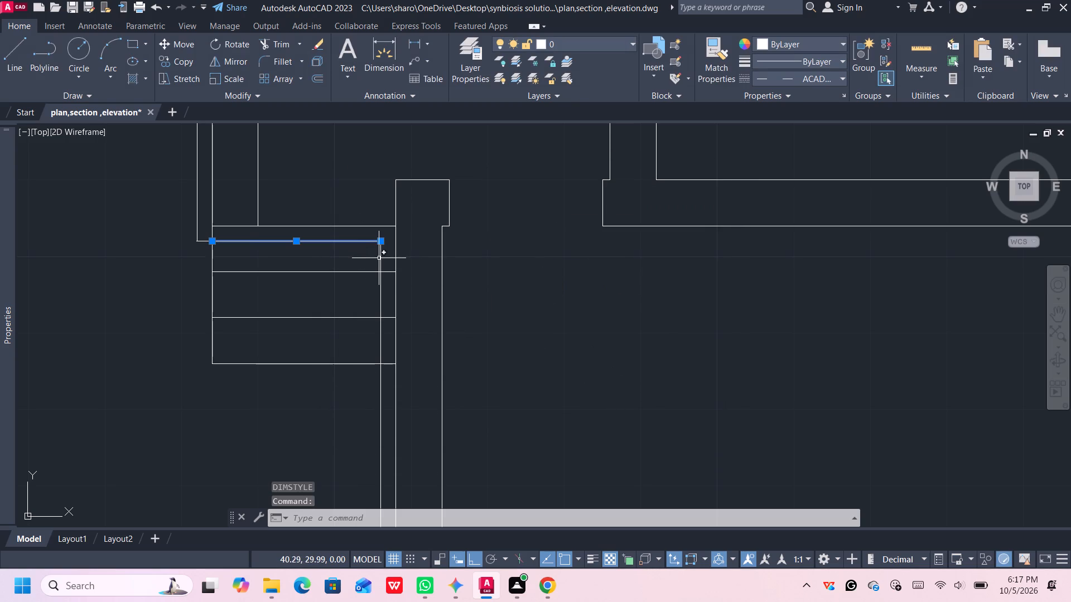
left_click(381, 260)
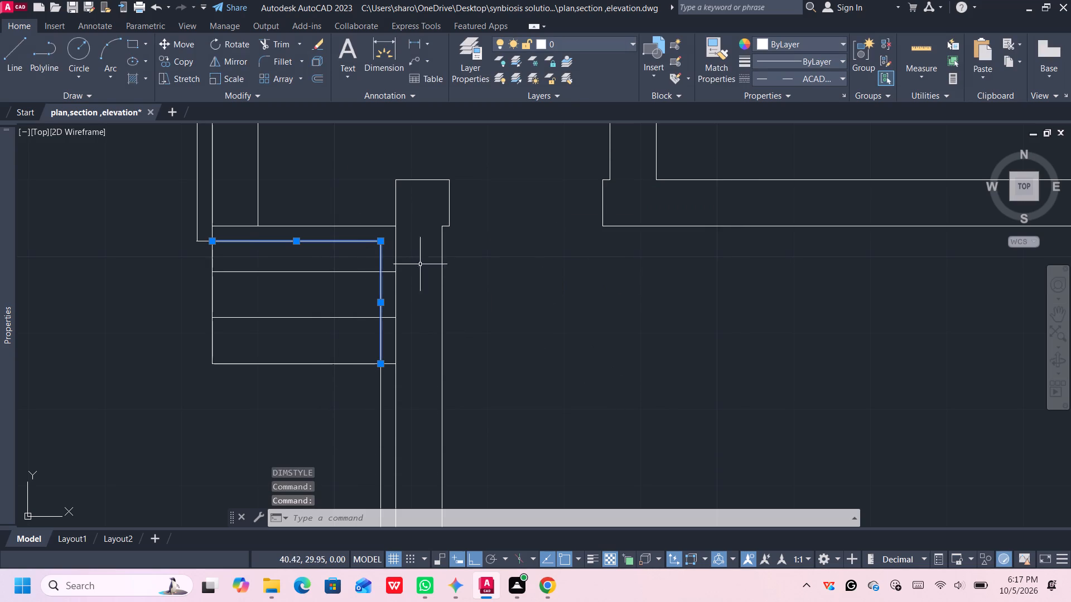
left_click(764, 80)
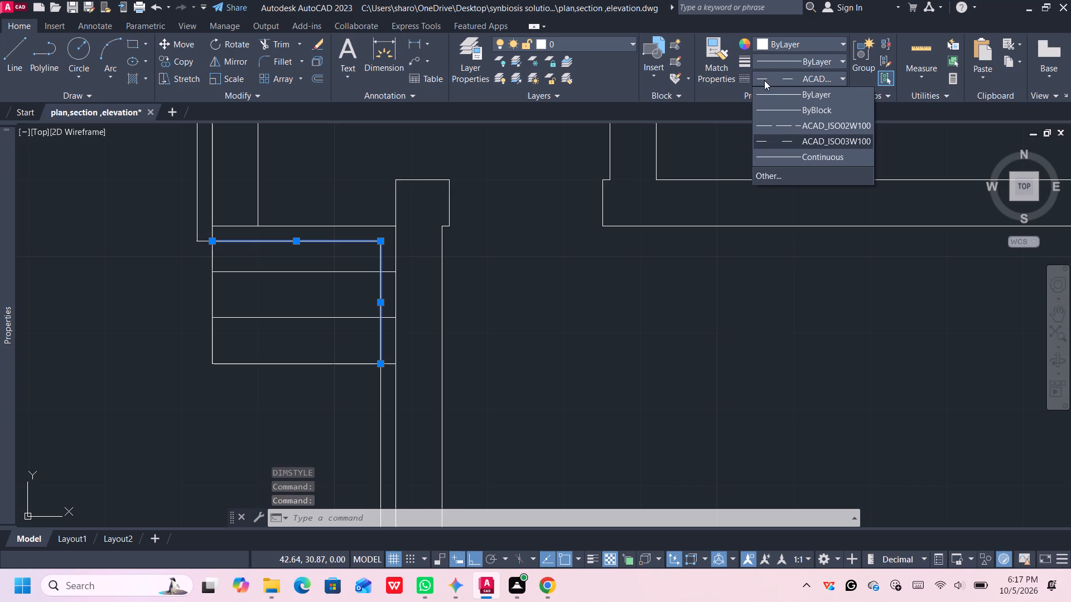
left_click(775, 136)
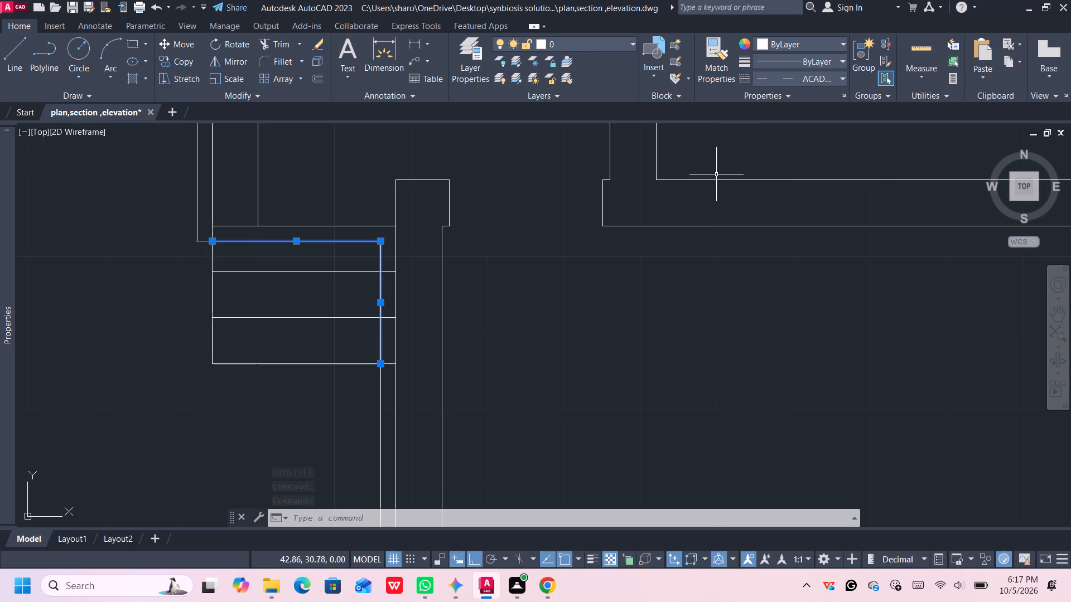
Examine how the two edge lines over the entrance steps display, both close up and within the whole plan.
middle_click(366, 264)
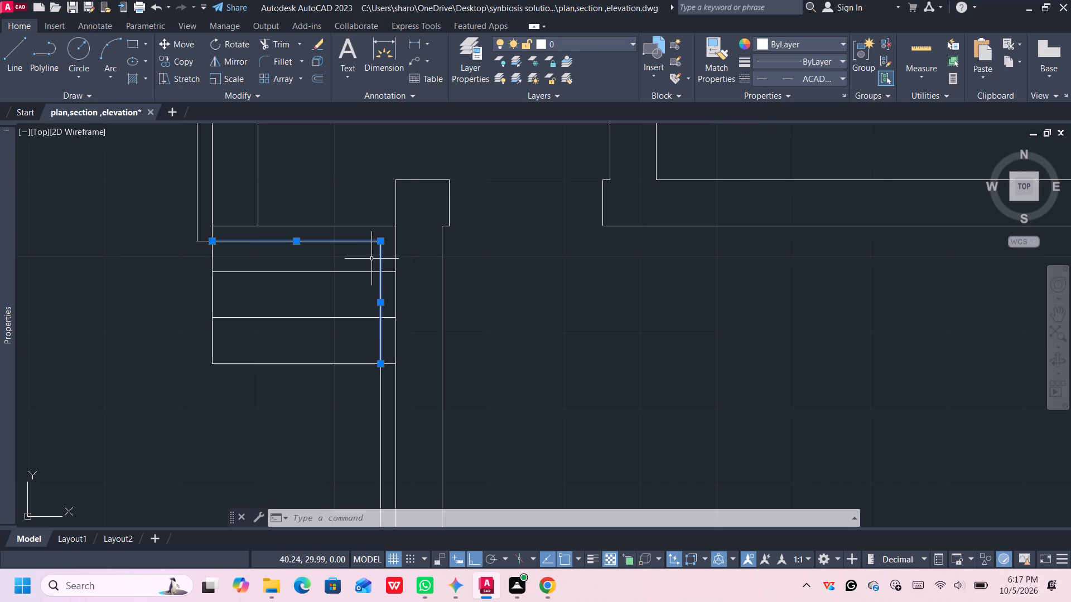
scroll(372, 259, "down", 4)
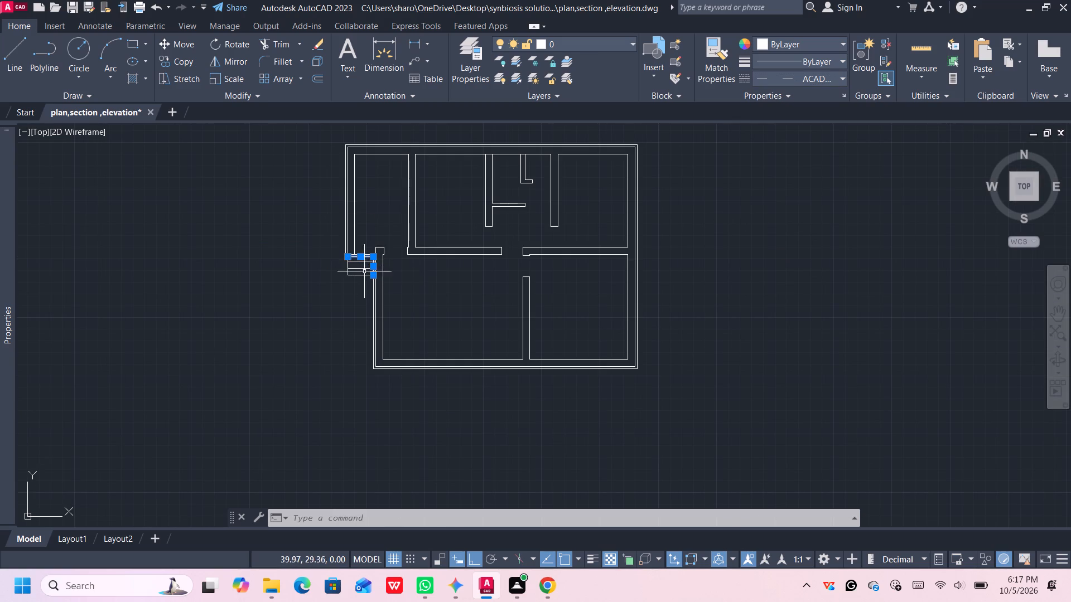
scroll(364, 264, "up", 2)
middle_click_drag(373, 265, 408, 261)
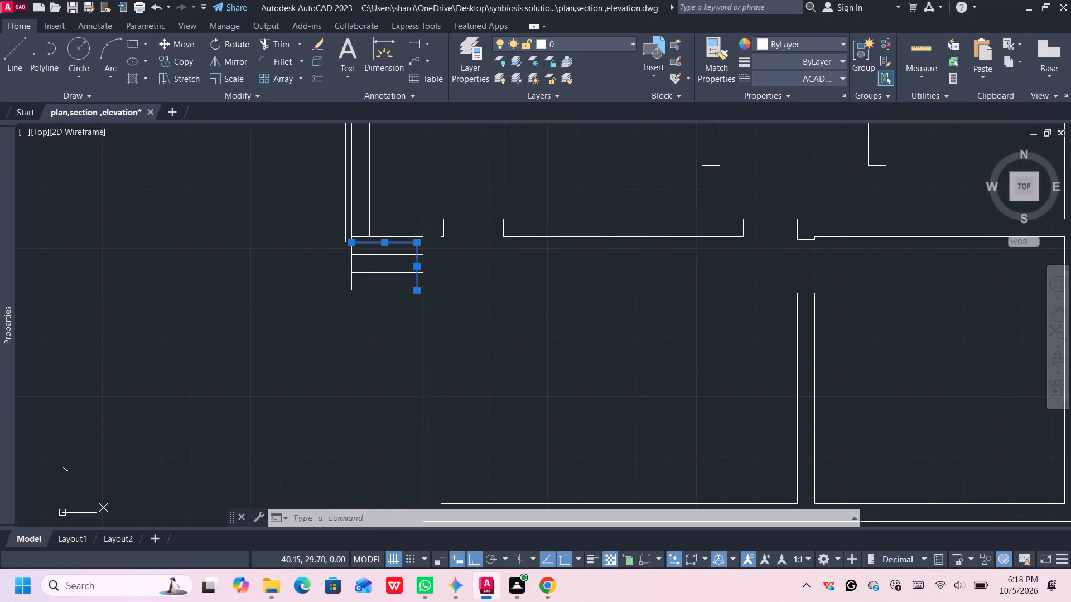
scroll(407, 263, "down", 2)
scroll(409, 264, "up", 2)
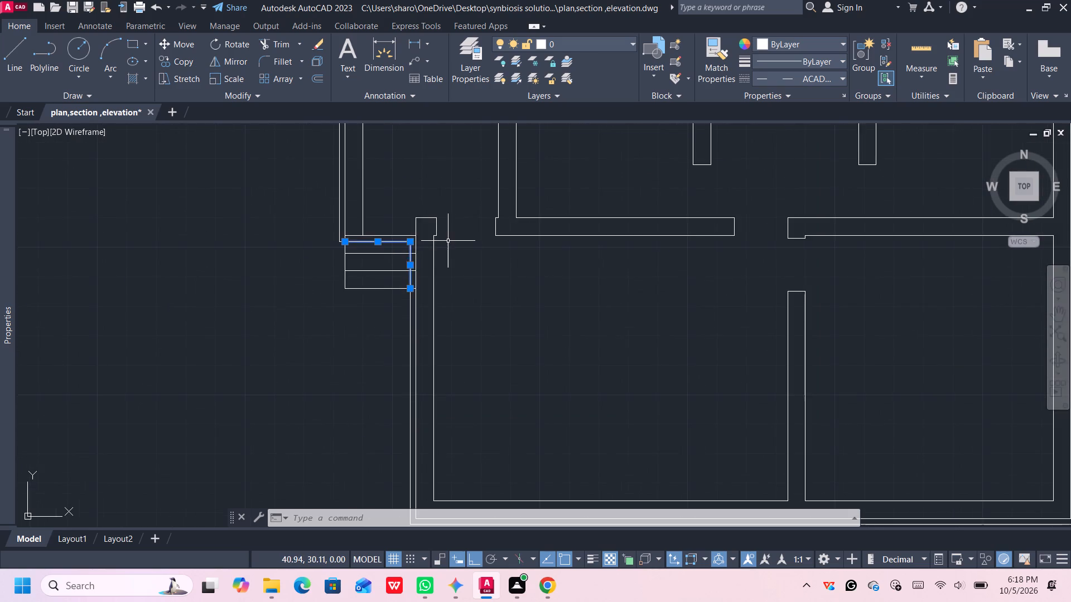
scroll(448, 241, "down", 2)
middle_click_drag(561, 233, 508, 252)
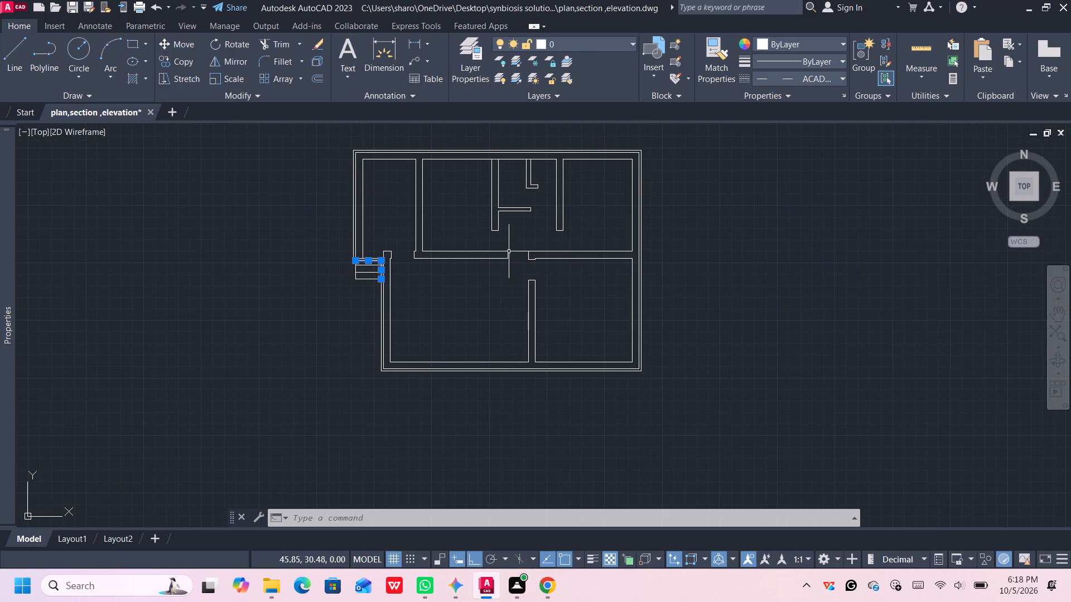
middle_click(583, 214)
middle_click(585, 217)
double_click(666, 247)
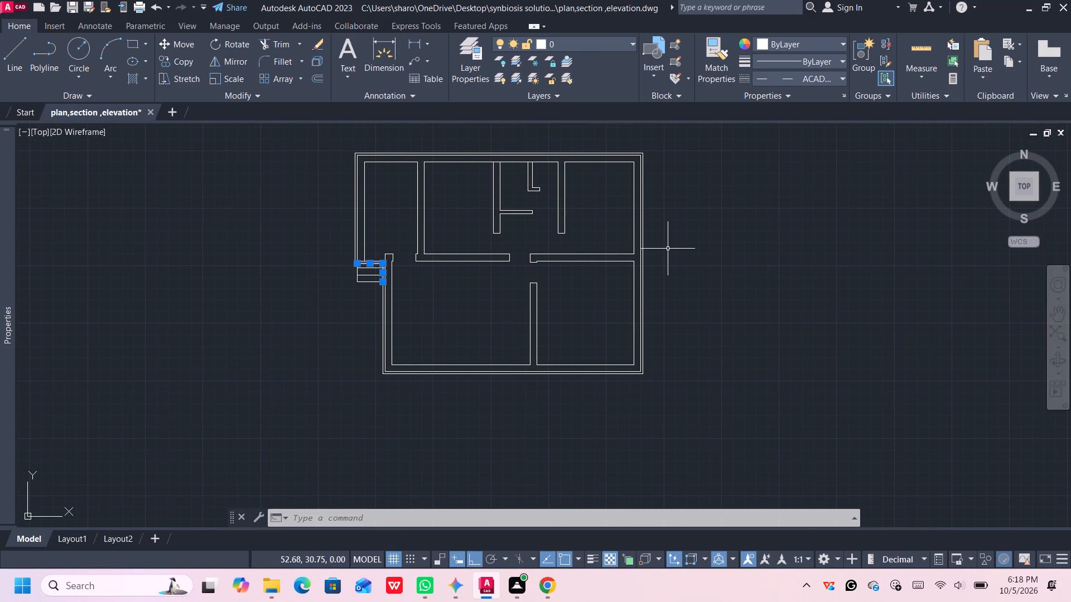
Delete the horizontal and vertical edge lines over the entrance steps.
left_click(726, 236)
left_click(691, 289)
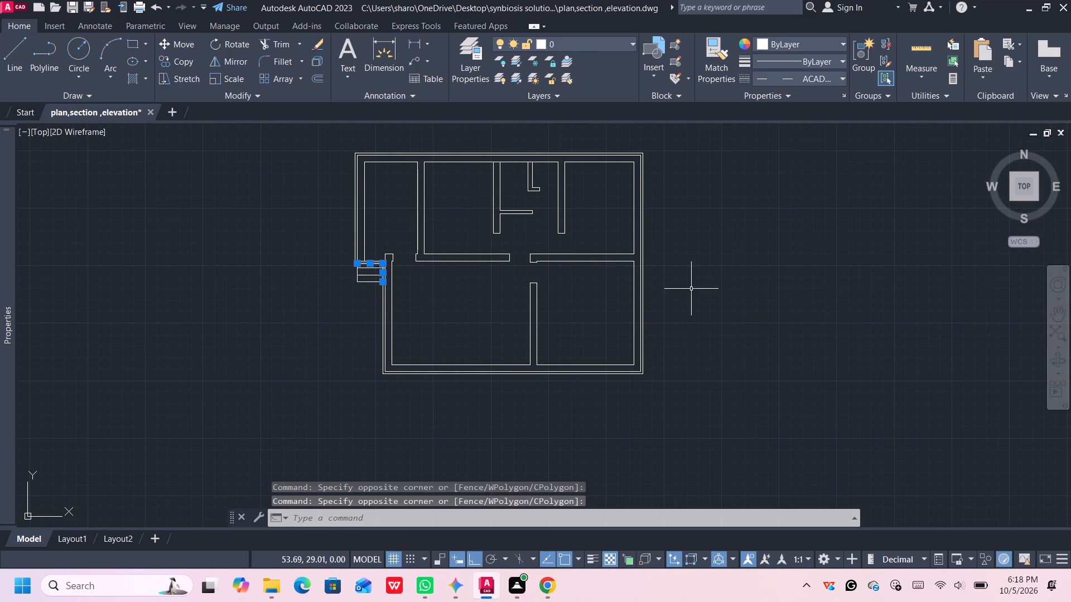
middle_click_drag(385, 282, 403, 304)
scroll(401, 298, "up", 2)
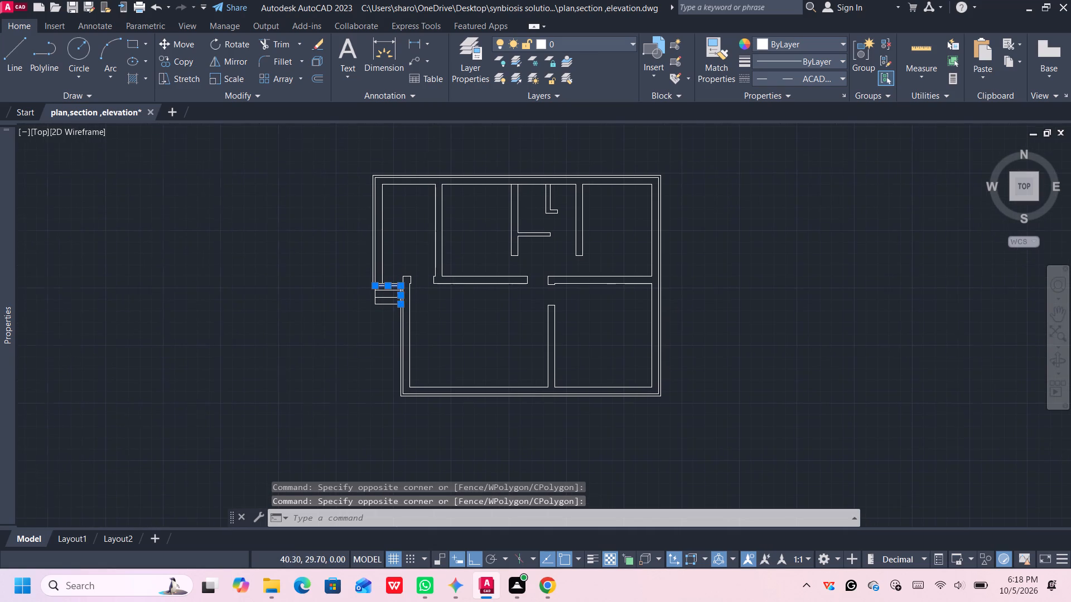
scroll(401, 297, "up", 2)
scroll(401, 297, "down", 1)
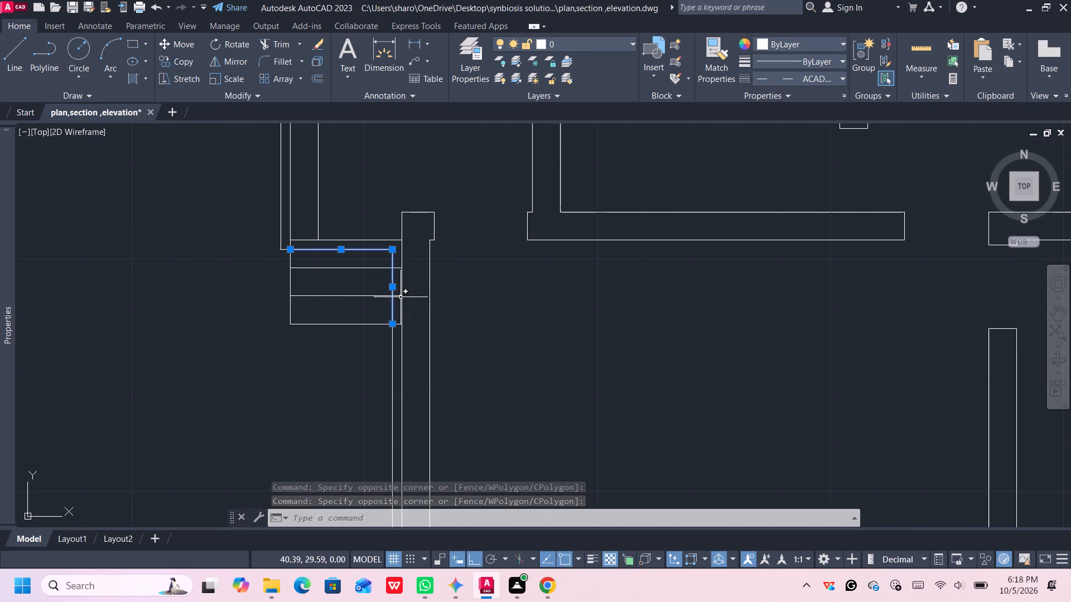
key("Delete")
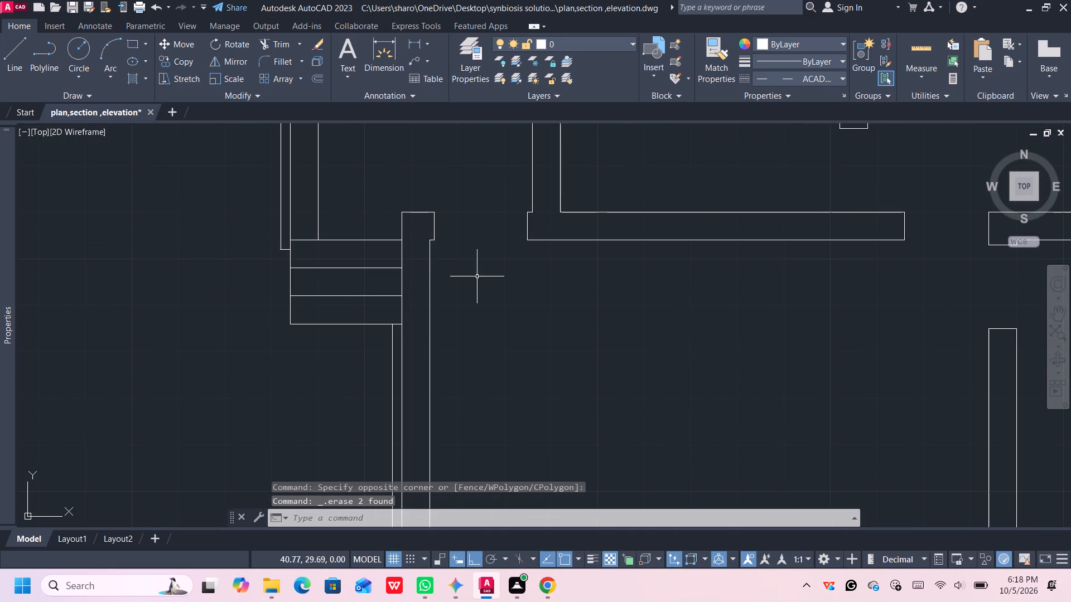
Redraw the edge lines over the entrance steps in the ACAD_ISO03W100 linetype, about 1.10 m horizontally and 0.80 m vertically down.
left_click(787, 79)
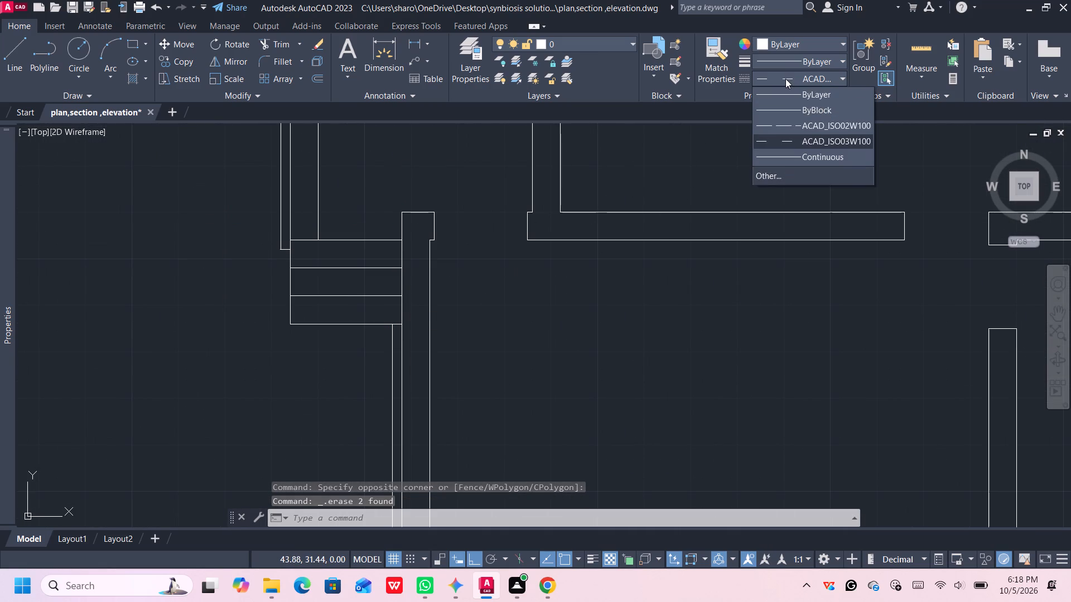
left_click(795, 142)
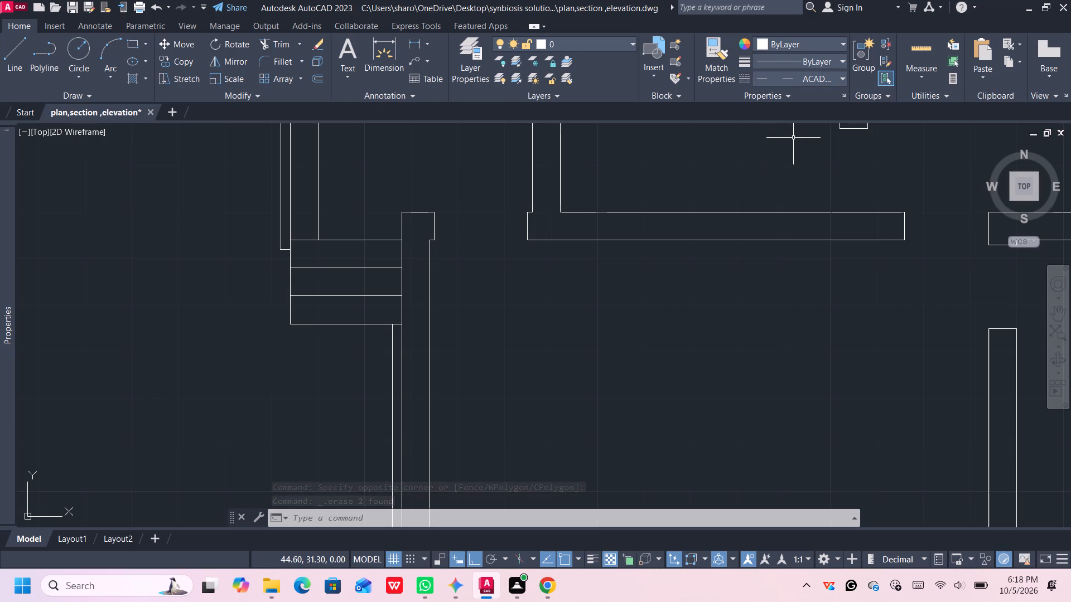
key("l")
key("Return")
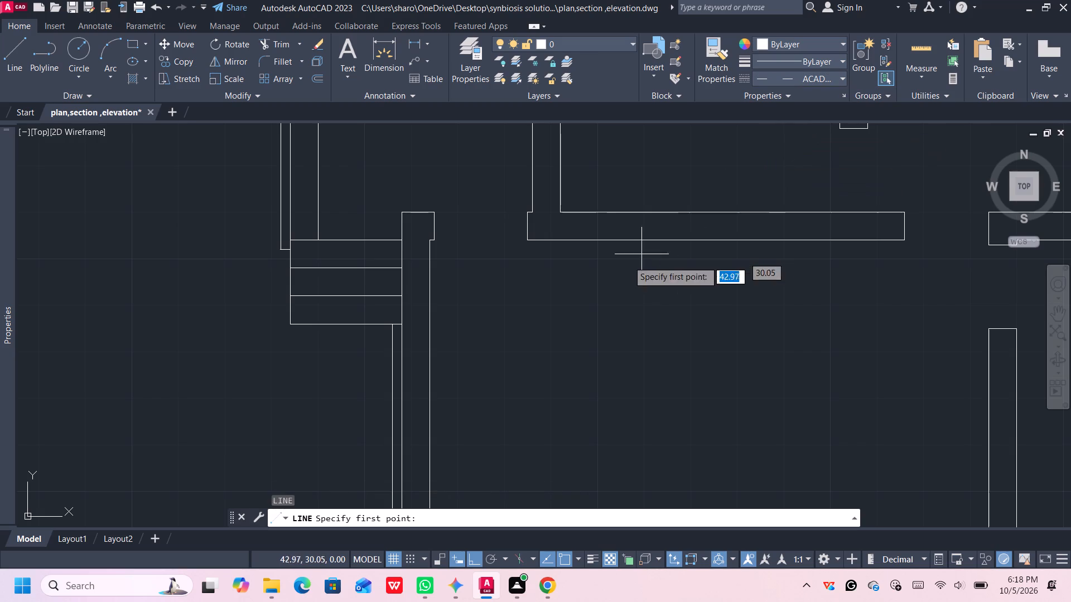
left_click(293, 250)
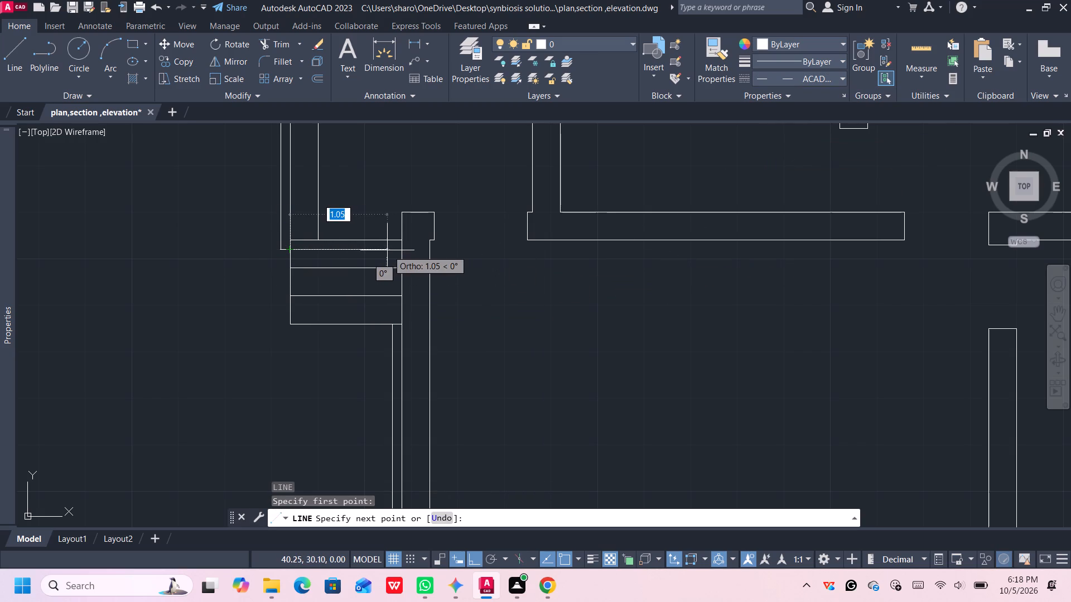
scroll(388, 254, "up", 4)
scroll(389, 237, "down", 3)
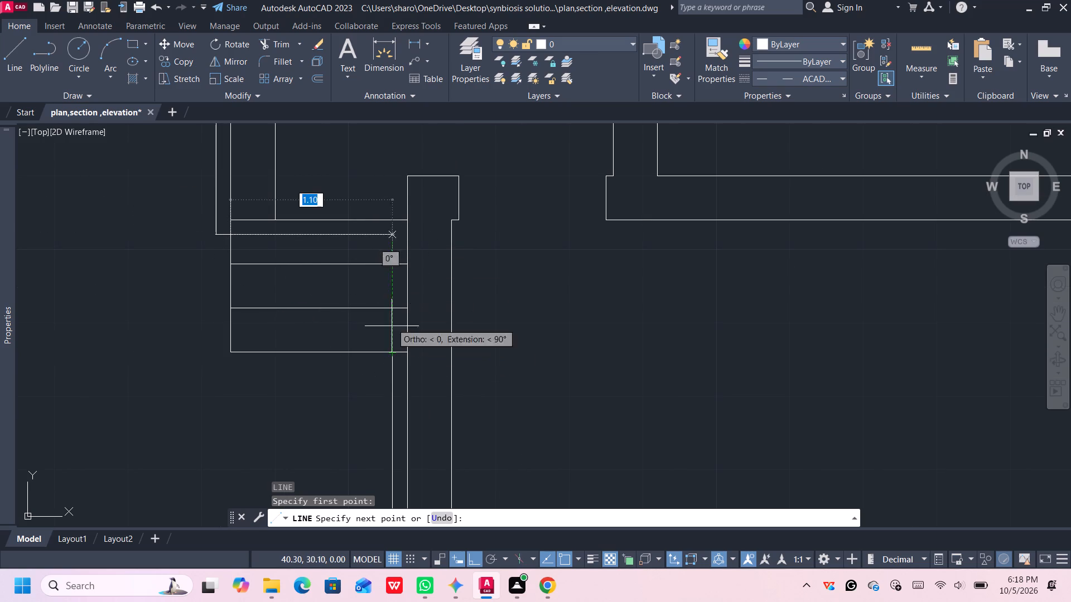
left_click(392, 234)
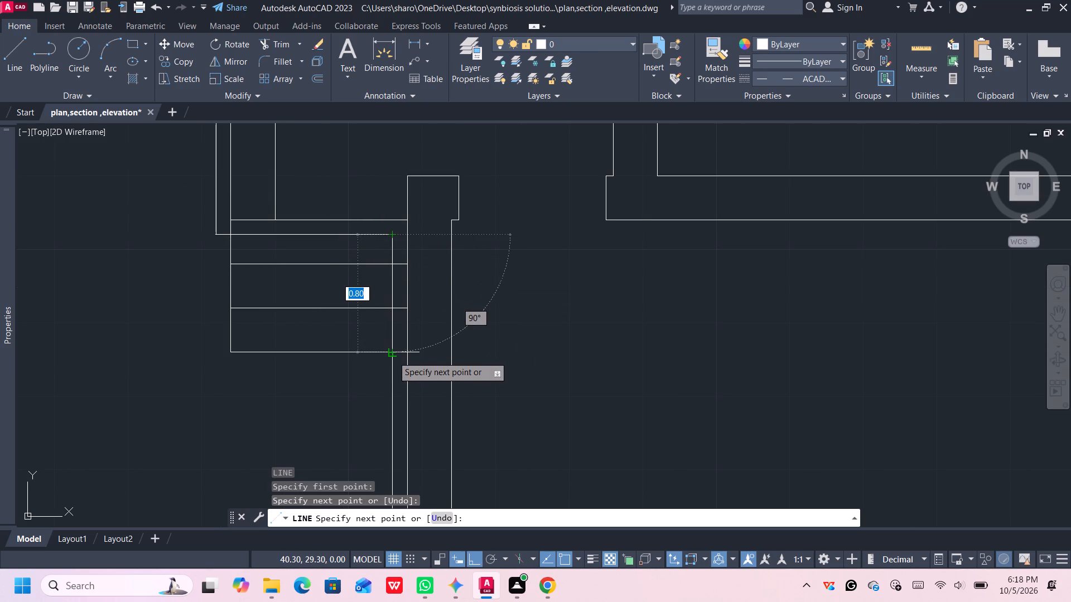
left_click(392, 353)
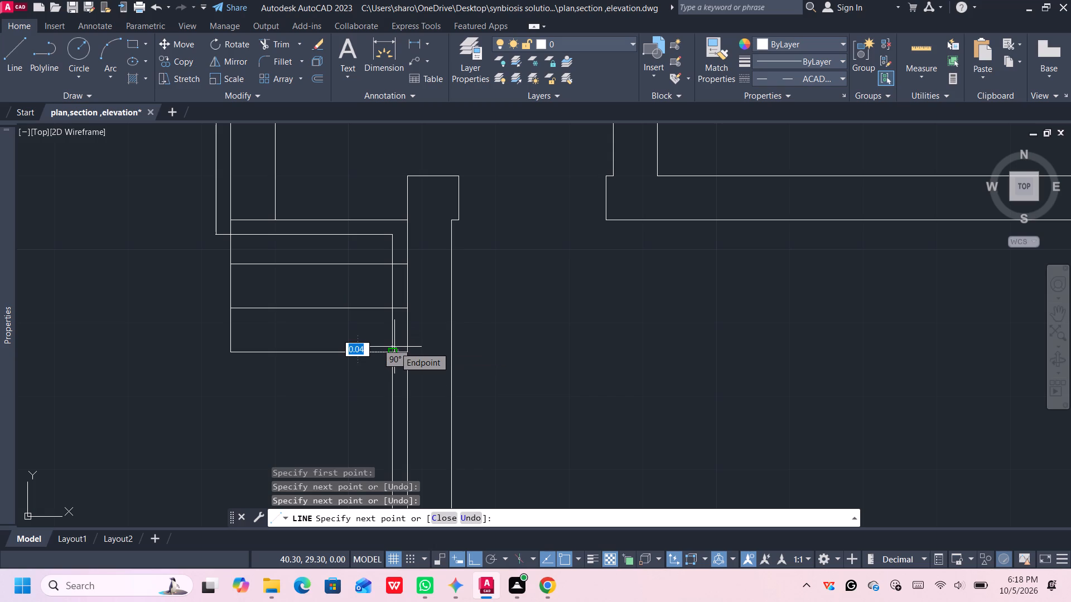
key("space")
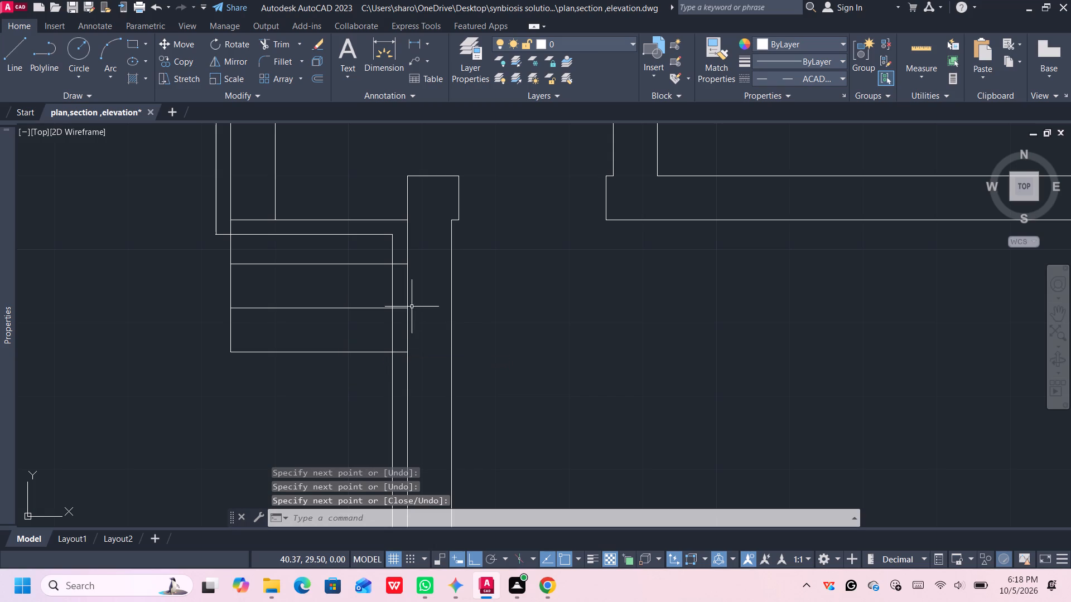
Examine how the redrawn edge lines over the entrance steps display, both from afar and close up.
scroll(454, 237, "down", 1)
scroll(498, 240, "down", 20)
scroll(498, 240, "down", 1)
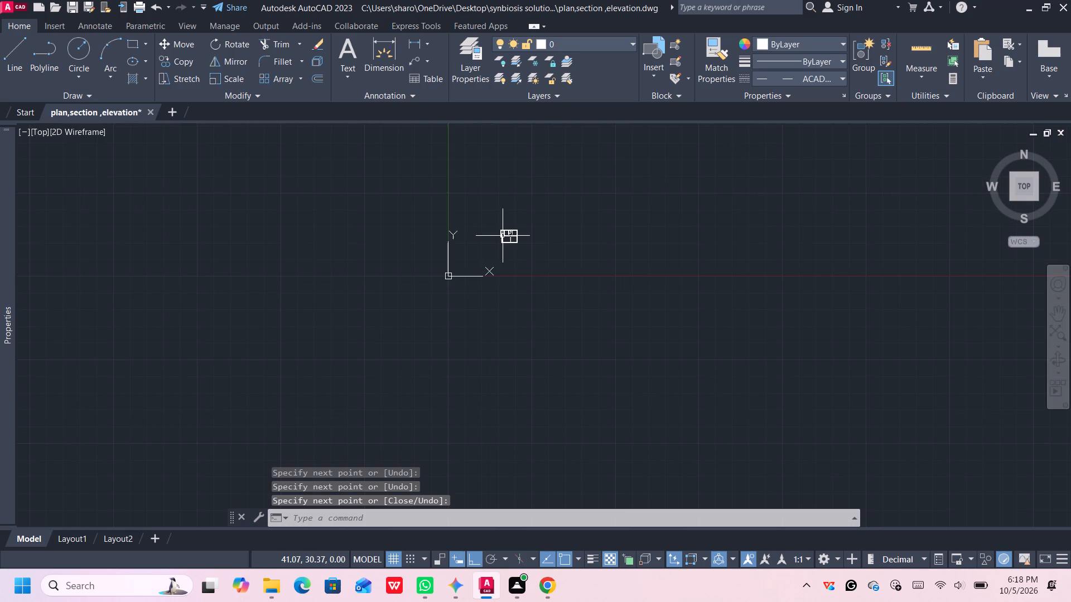
scroll(503, 236, "down", 17)
scroll(503, 236, "down", 4)
scroll(503, 236, "up", 4)
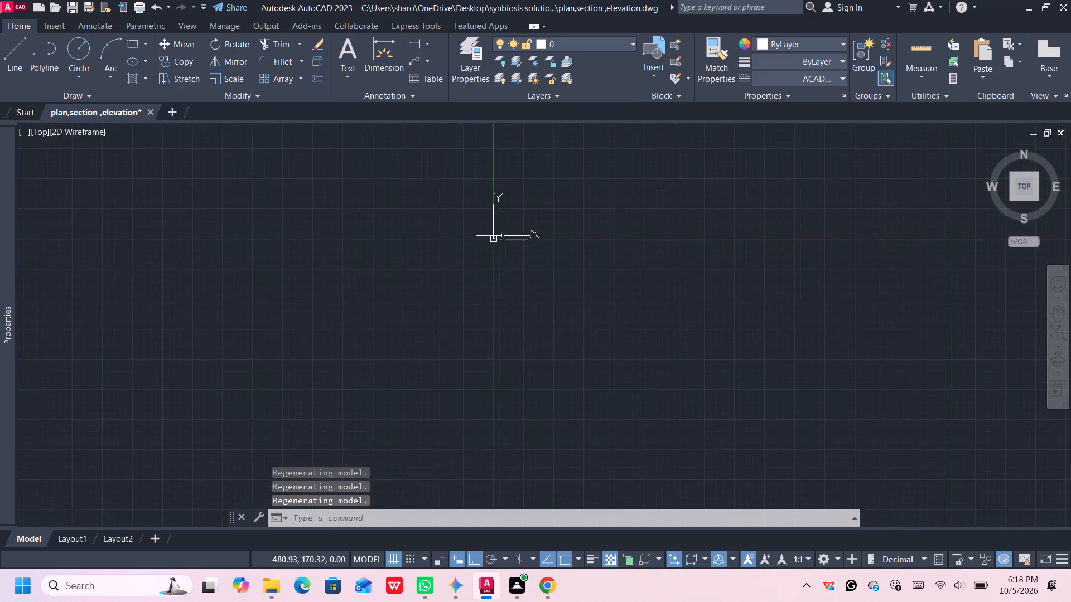
scroll(503, 236, "up", 6)
scroll(381, 273, "up", 6)
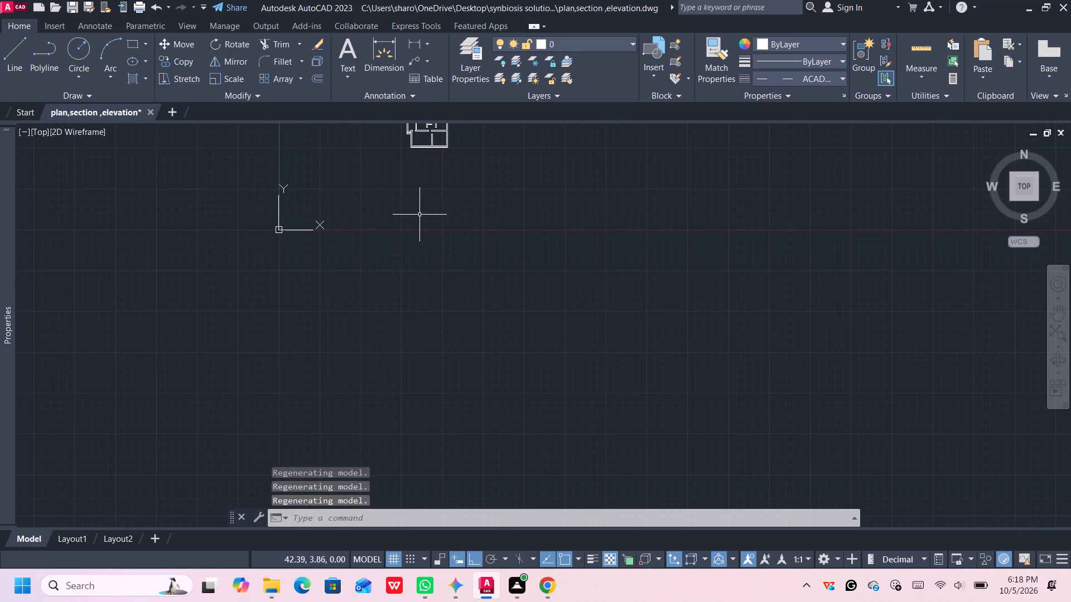
middle_click_drag(420, 213, 450, 337)
scroll(452, 275, "up", 2)
scroll(421, 241, "up", 2)
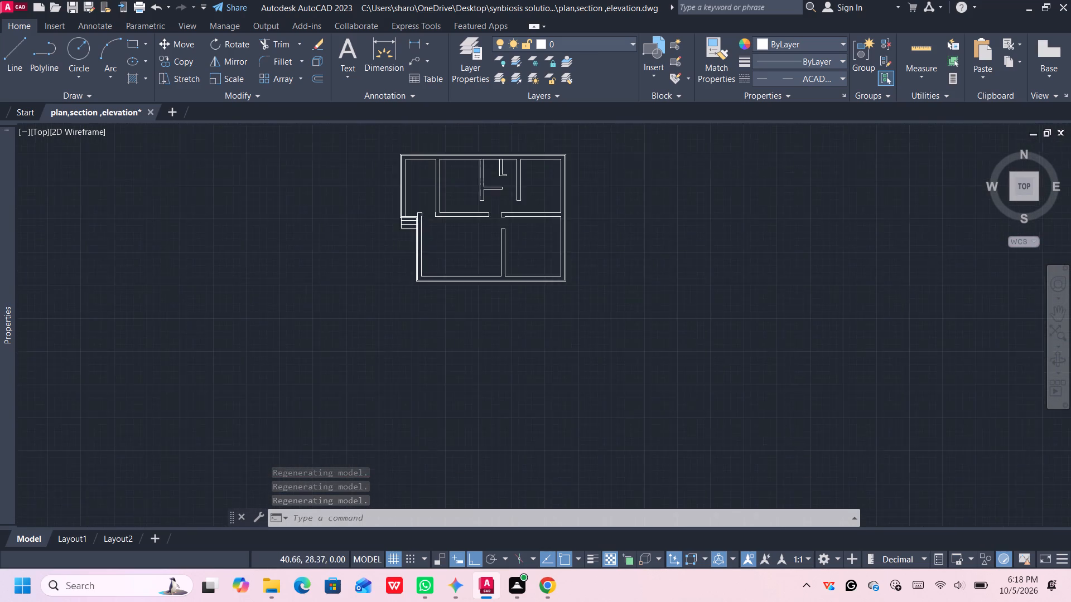
scroll(421, 241, "up", 1)
scroll(389, 197, "up", 4)
scroll(395, 192, "down", 2)
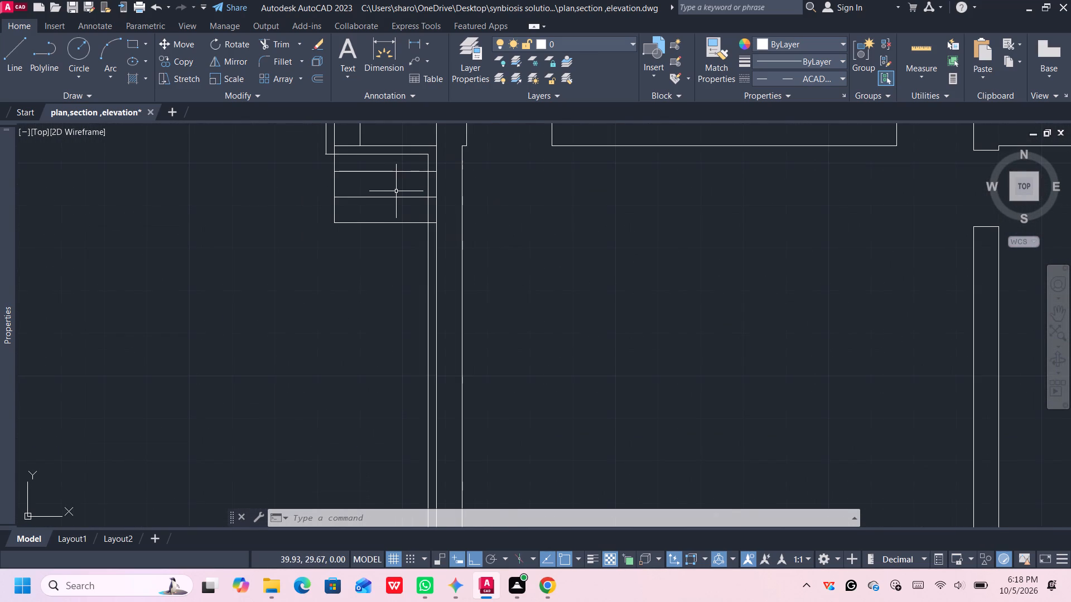
middle_click_drag(395, 192, 401, 245)
scroll(401, 252, "down", 1)
scroll(403, 245, "up", 1)
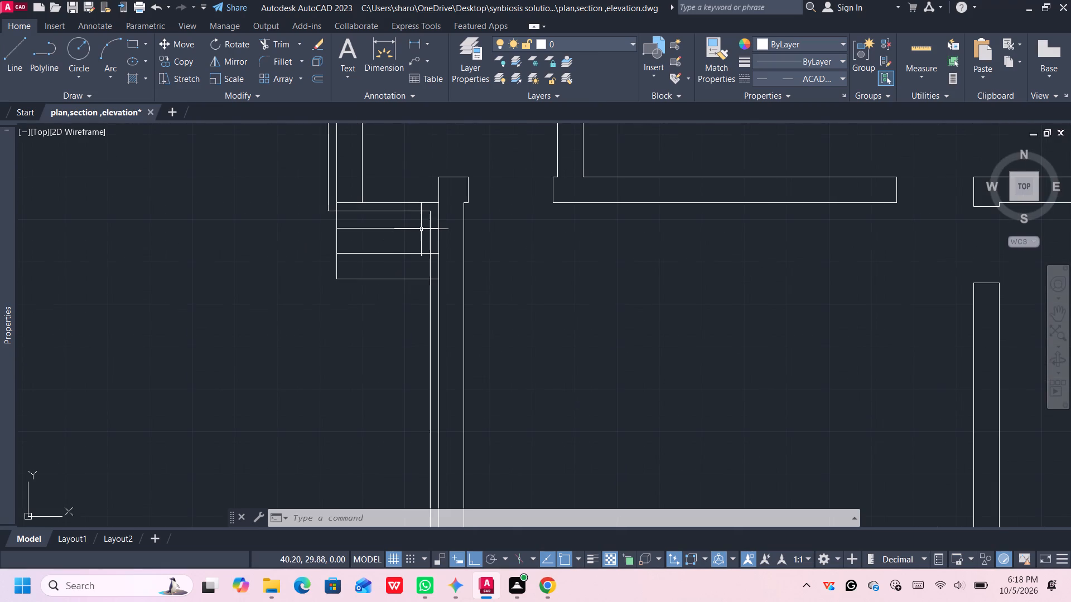
Select the redrawn vertical and horizontal edge lines over the entrance steps.
left_click(430, 237)
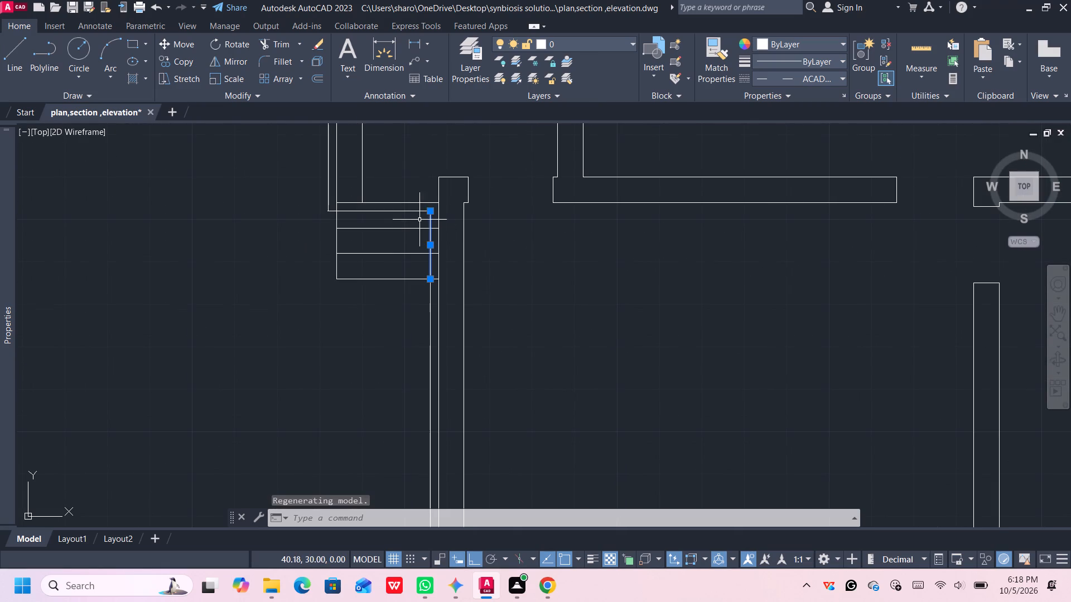
left_click(414, 211)
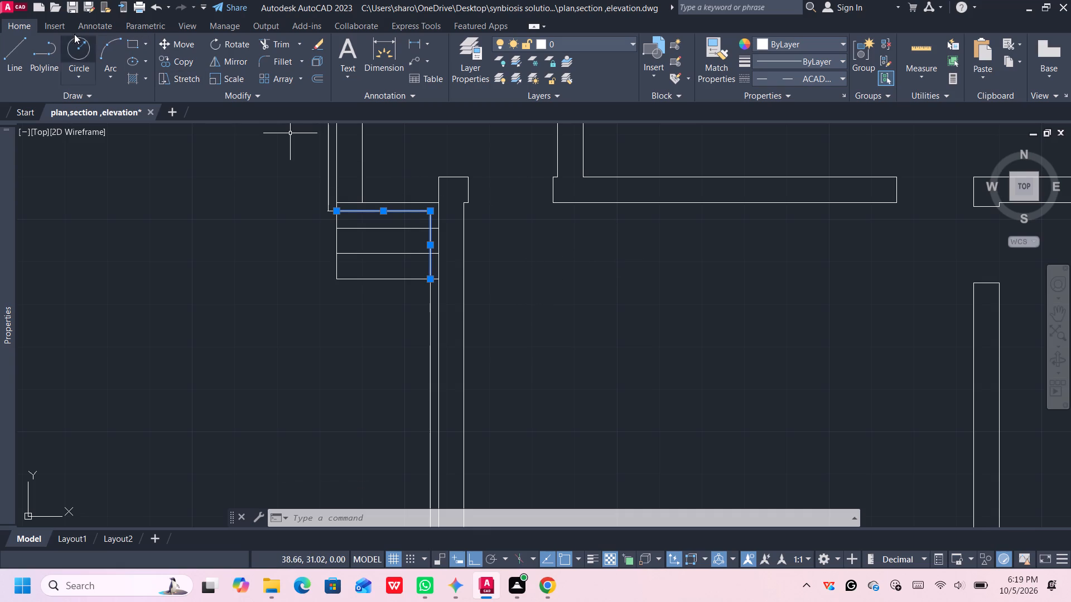
left_click(62, 25)
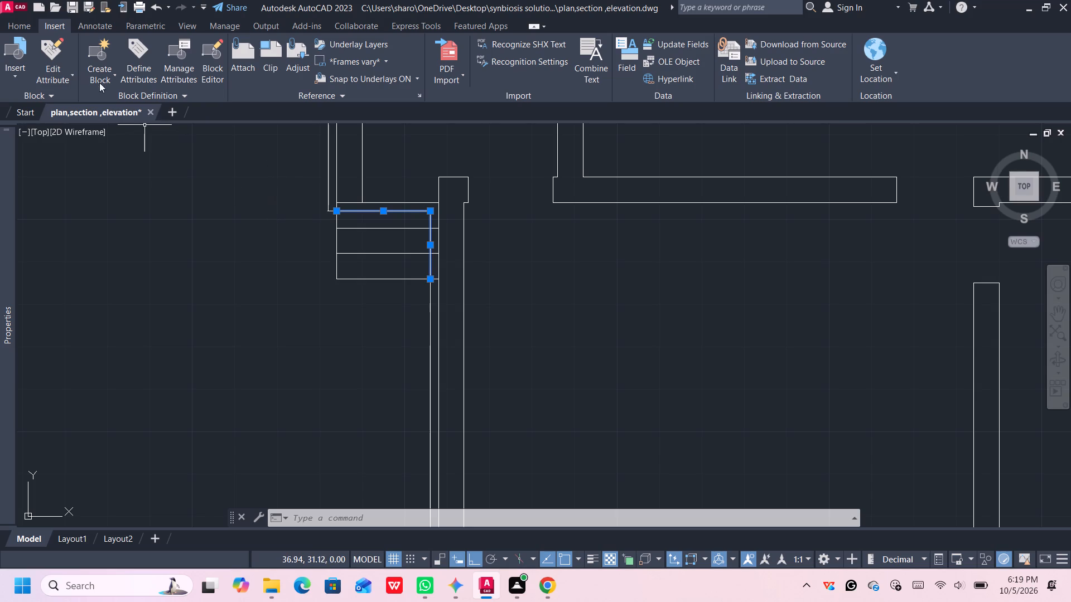
left_click(18, 30)
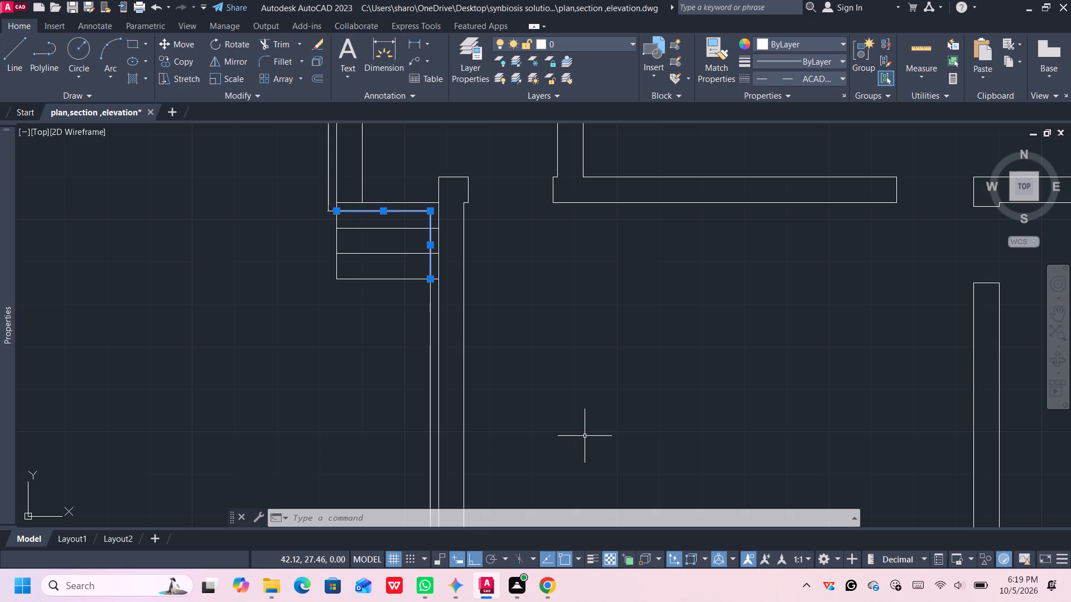
middle_click_drag(555, 331, 562, 352)
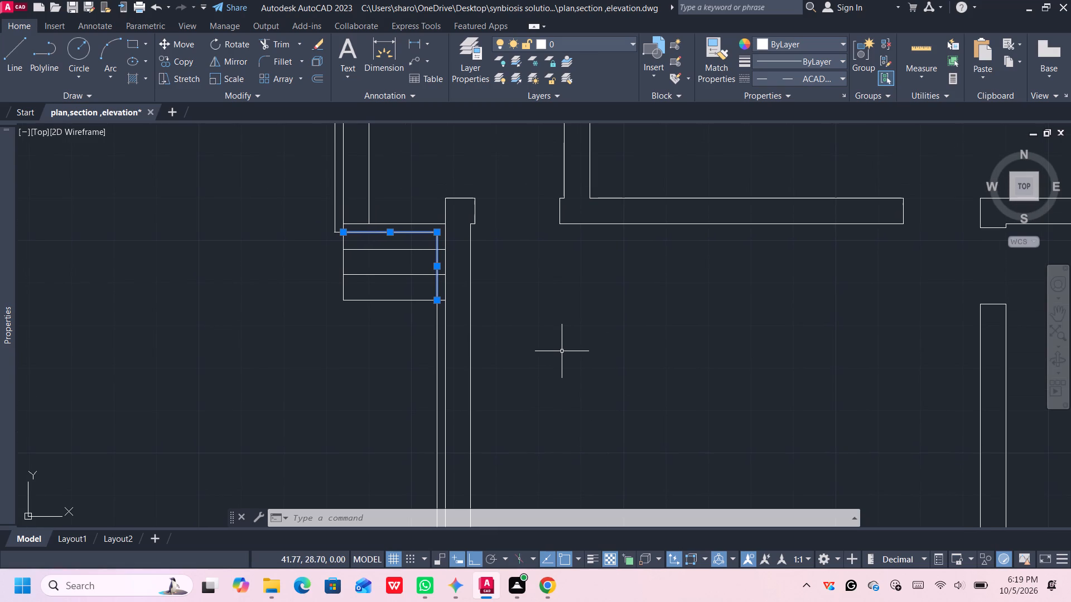
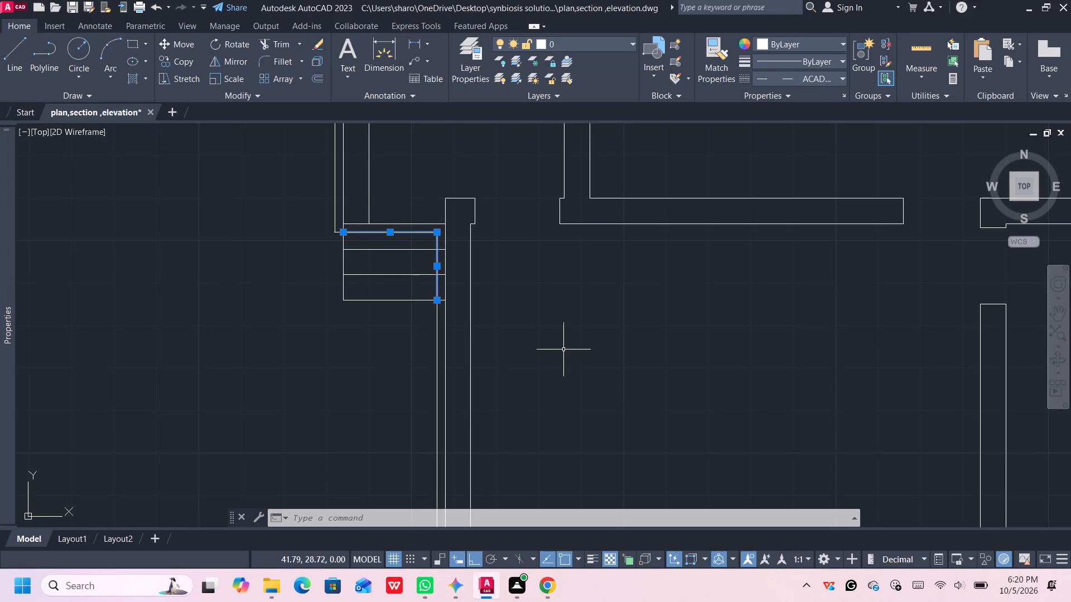
Set the global linetype scale factor (LTSCALE) to 10.
key("l")
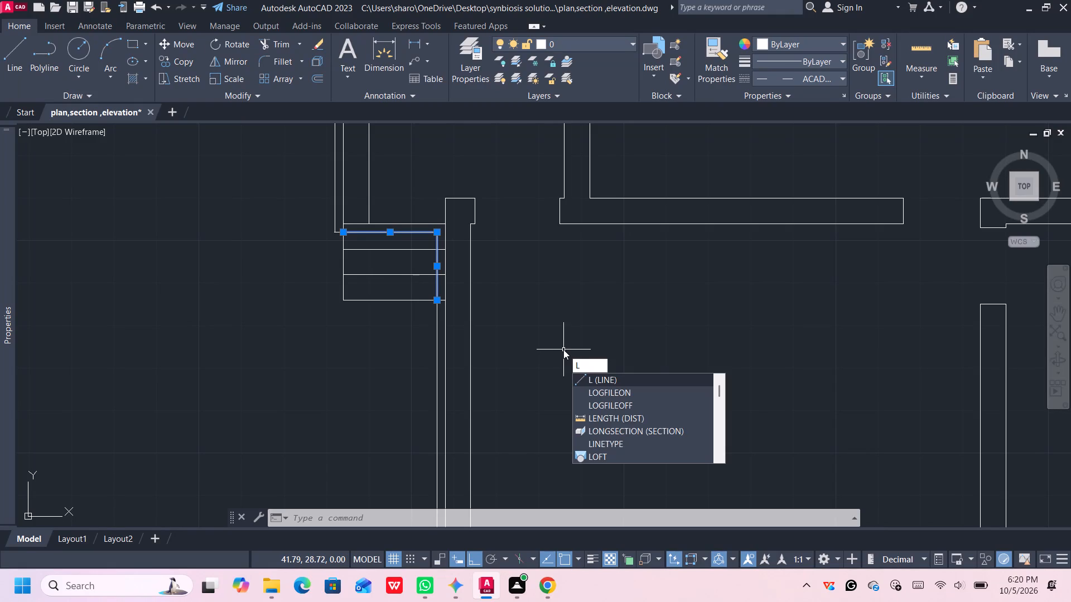
type("ts")
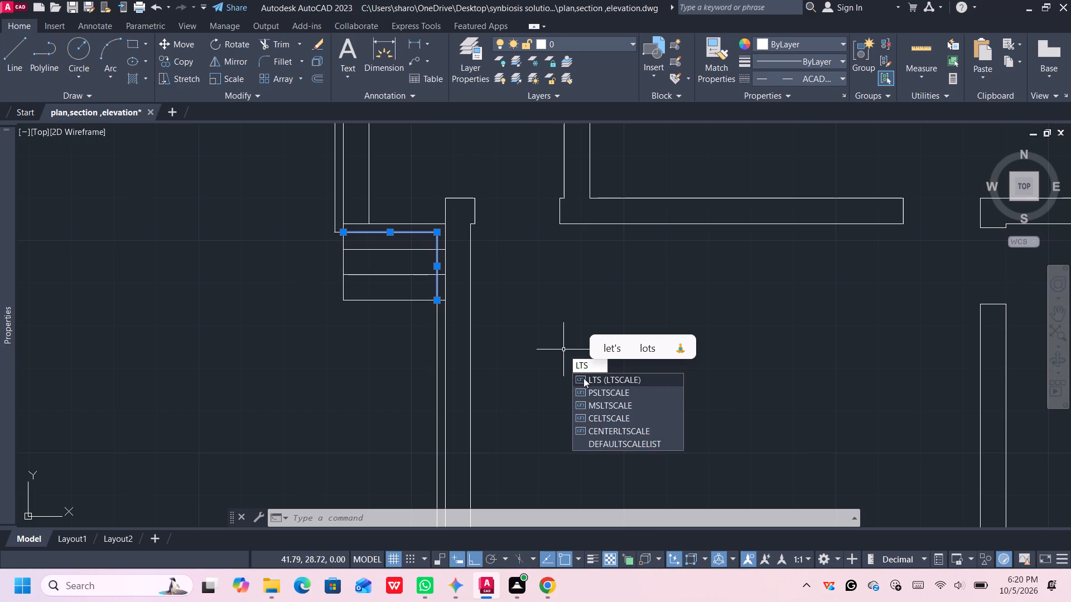
left_click(602, 378)
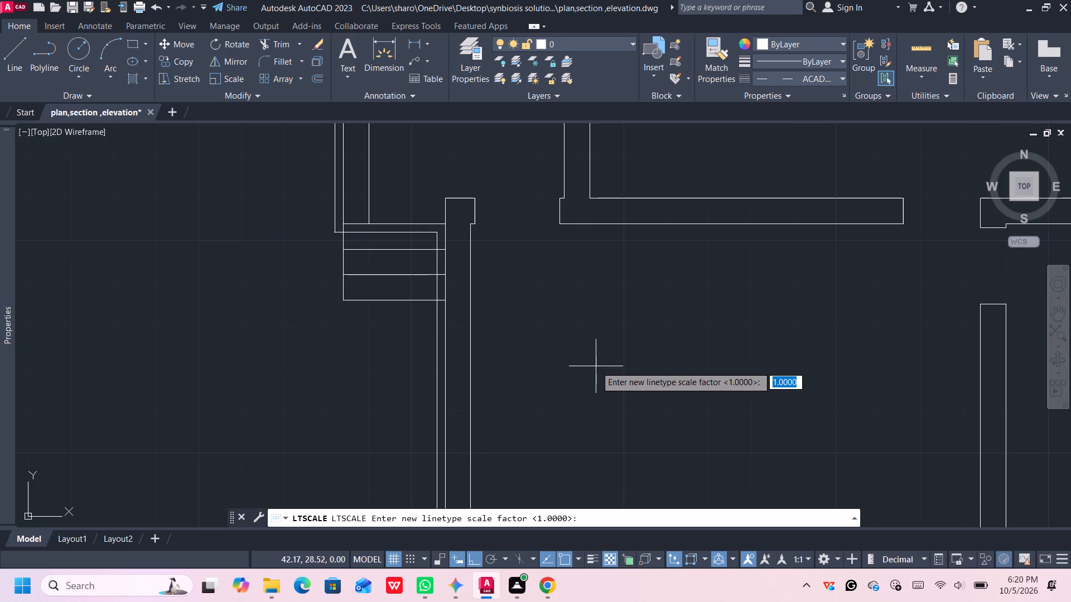
type("10")
key("Return")
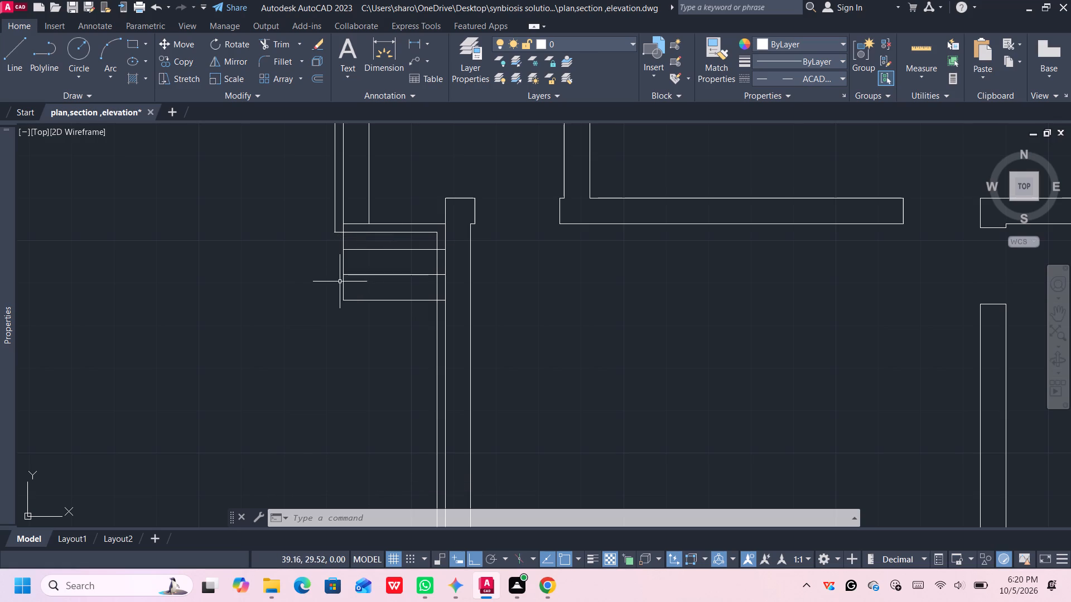
Regenerate the drawing display.
middle_click_drag(345, 285, 394, 276)
middle_click(394, 276)
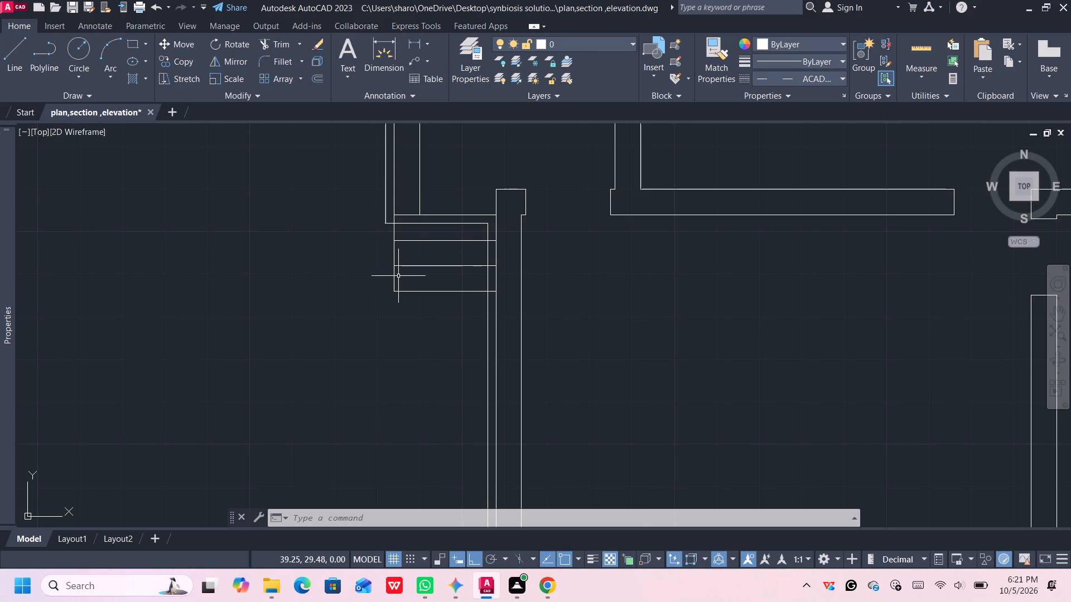
type("re")
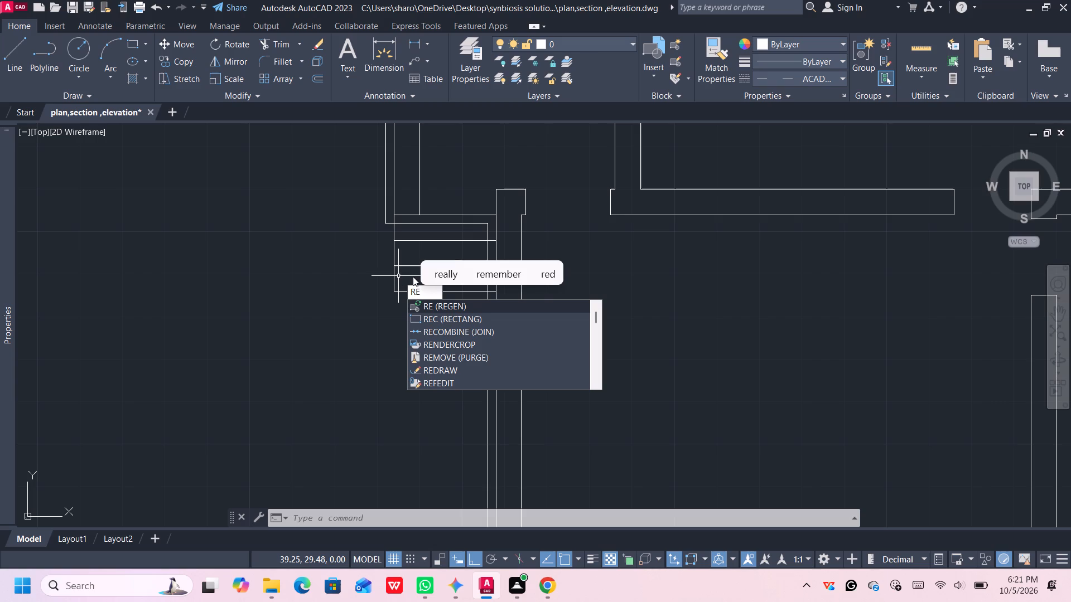
left_click(435, 305)
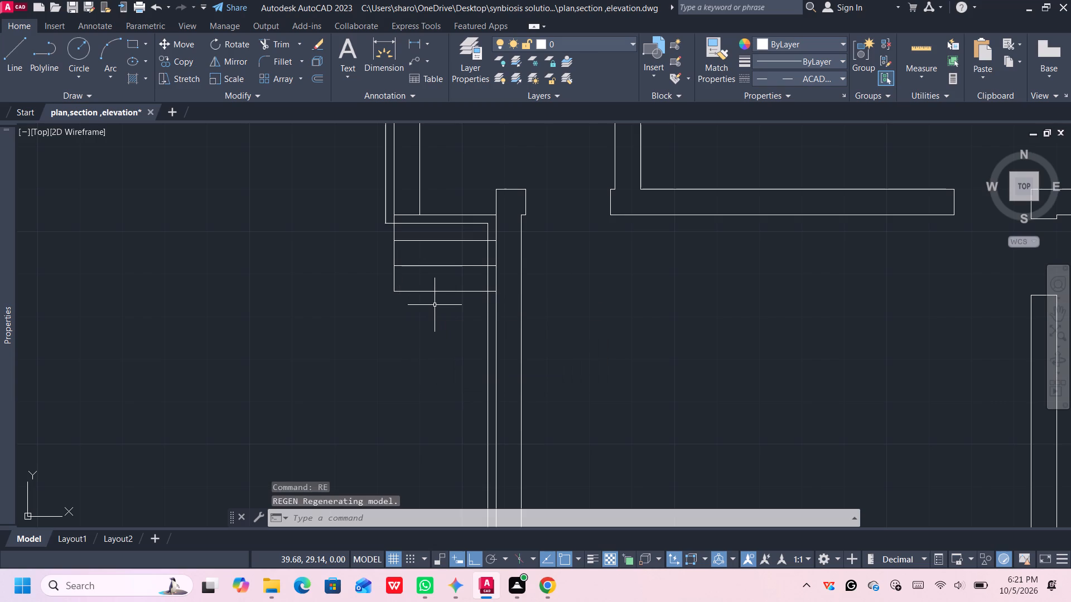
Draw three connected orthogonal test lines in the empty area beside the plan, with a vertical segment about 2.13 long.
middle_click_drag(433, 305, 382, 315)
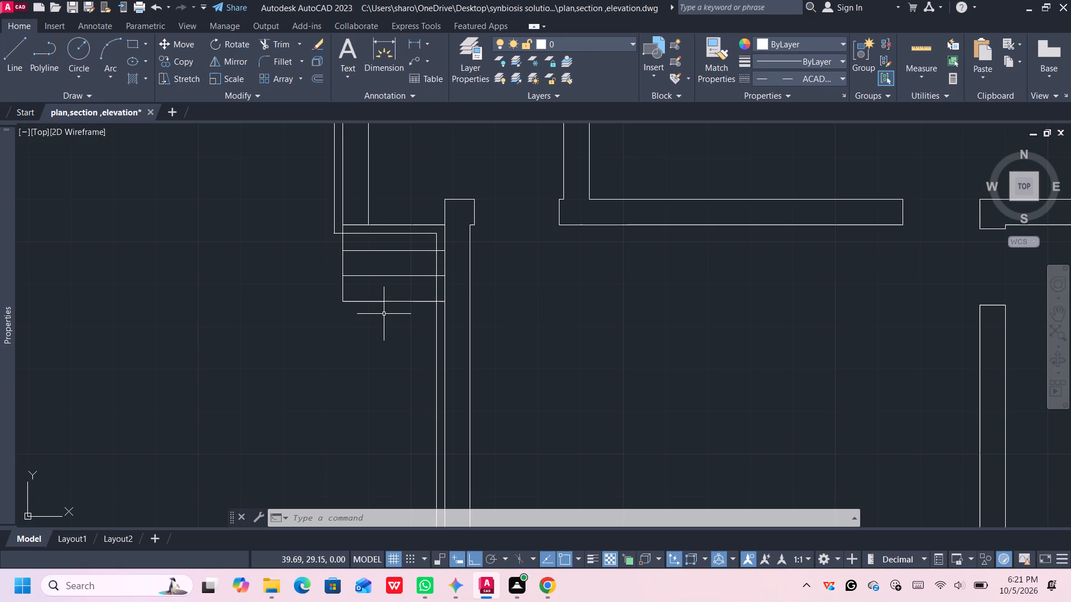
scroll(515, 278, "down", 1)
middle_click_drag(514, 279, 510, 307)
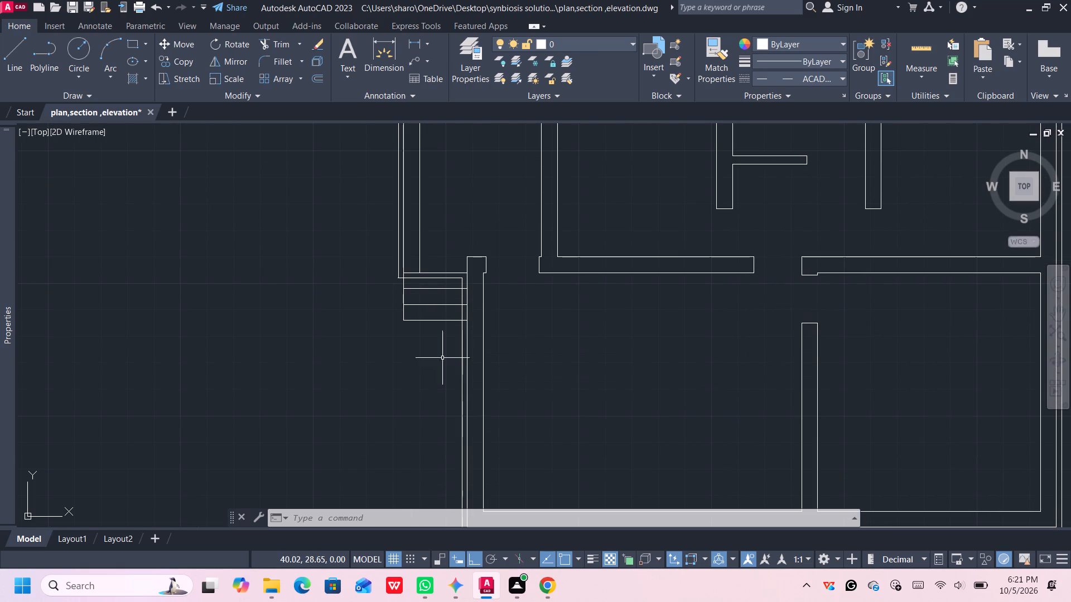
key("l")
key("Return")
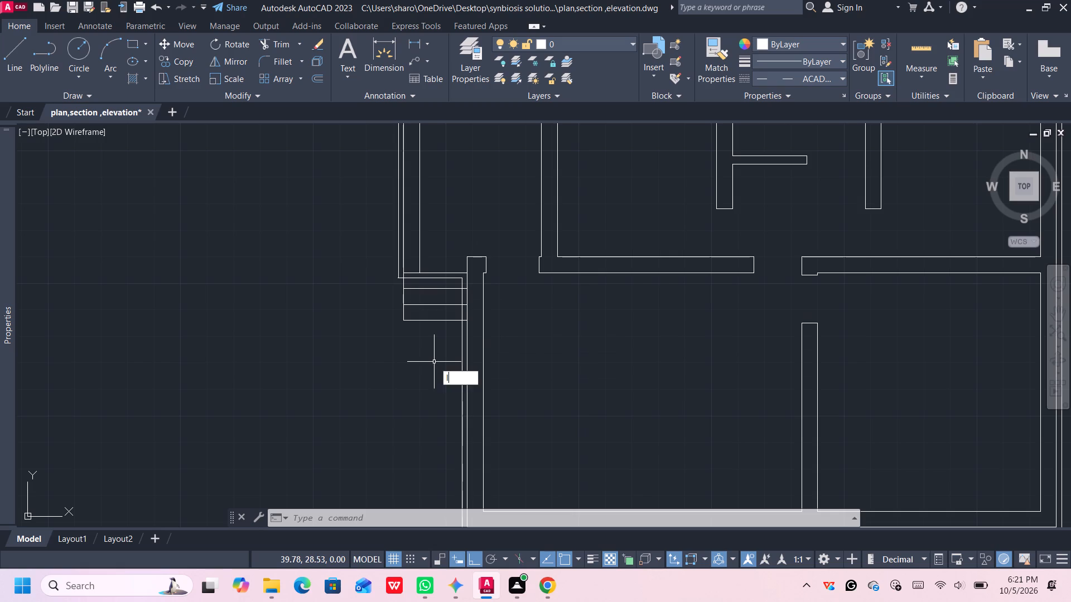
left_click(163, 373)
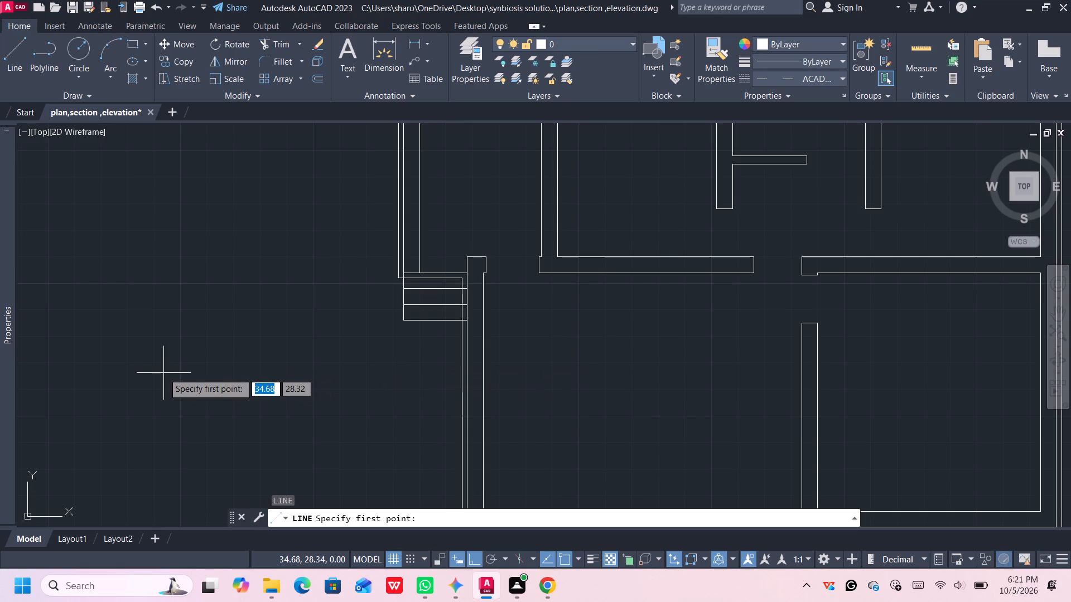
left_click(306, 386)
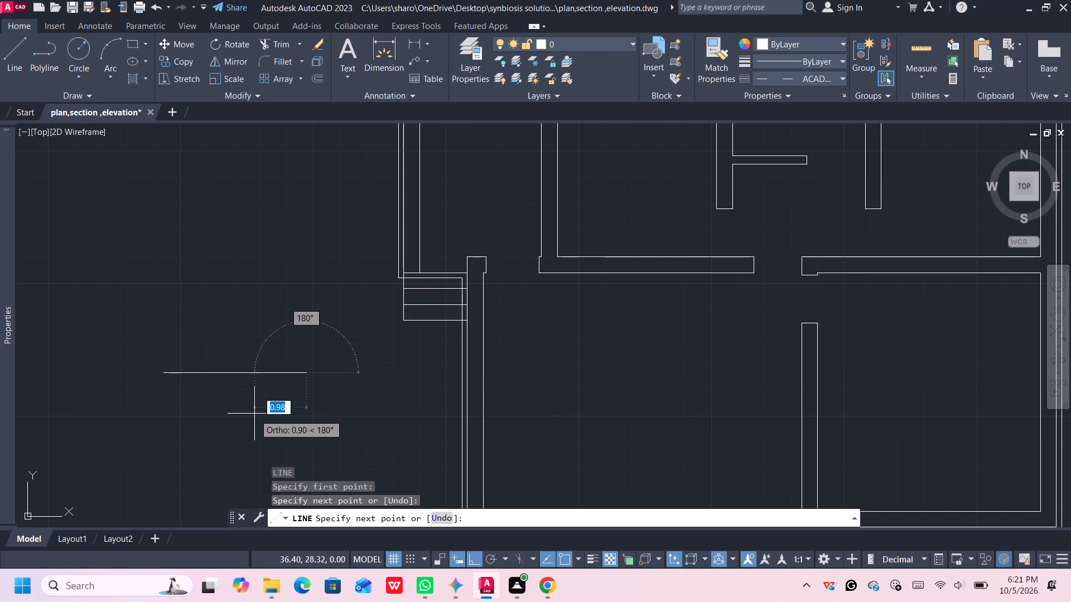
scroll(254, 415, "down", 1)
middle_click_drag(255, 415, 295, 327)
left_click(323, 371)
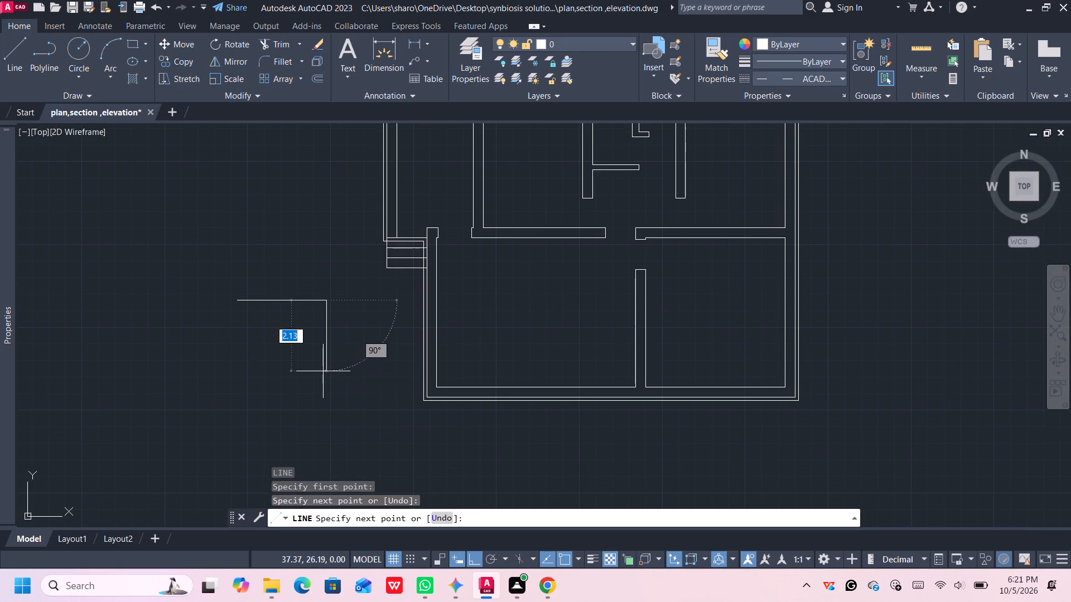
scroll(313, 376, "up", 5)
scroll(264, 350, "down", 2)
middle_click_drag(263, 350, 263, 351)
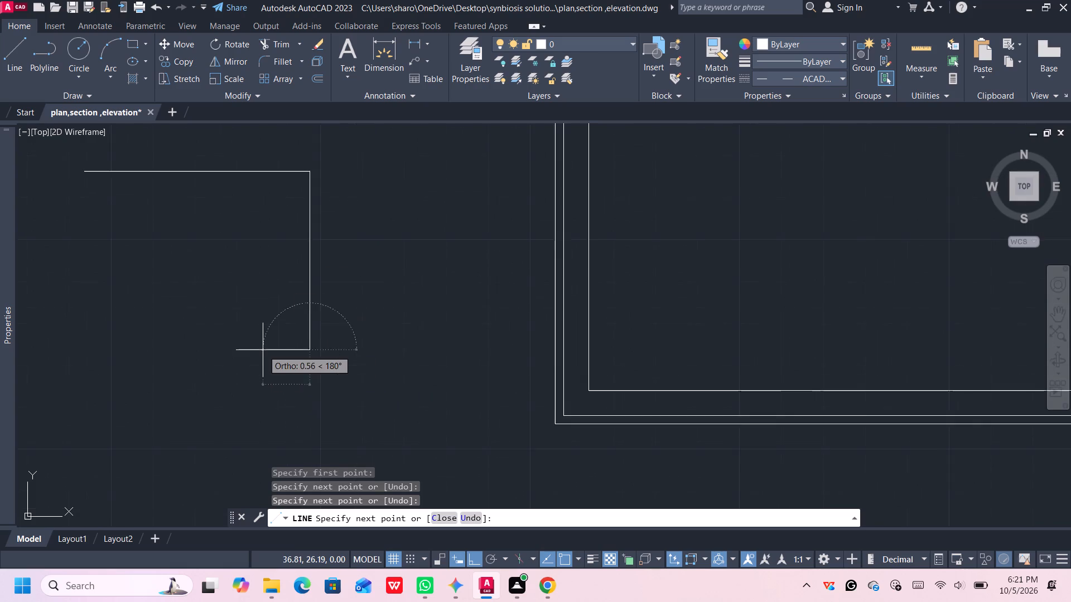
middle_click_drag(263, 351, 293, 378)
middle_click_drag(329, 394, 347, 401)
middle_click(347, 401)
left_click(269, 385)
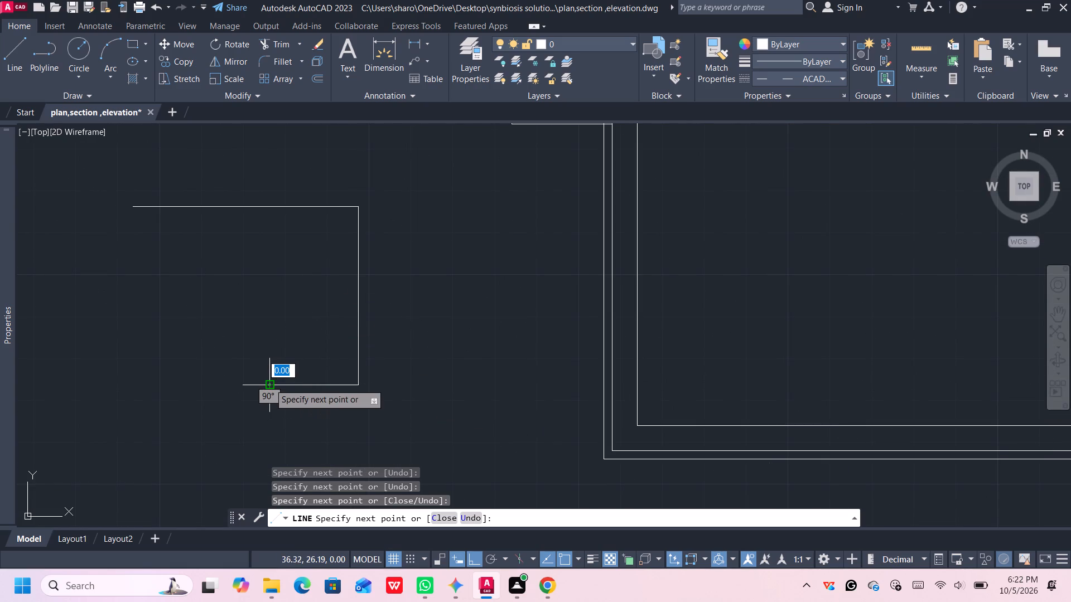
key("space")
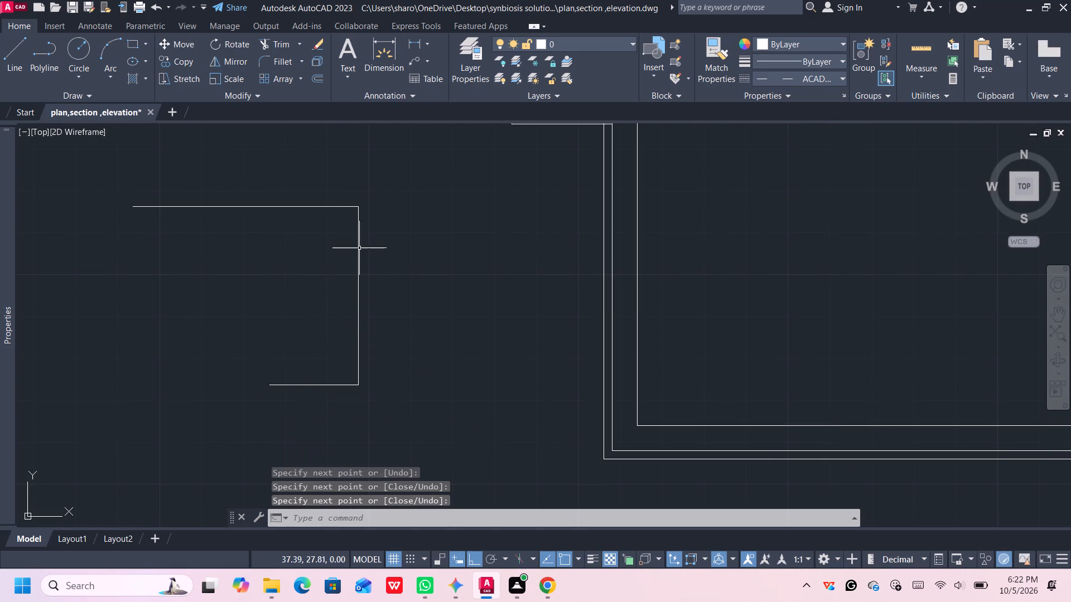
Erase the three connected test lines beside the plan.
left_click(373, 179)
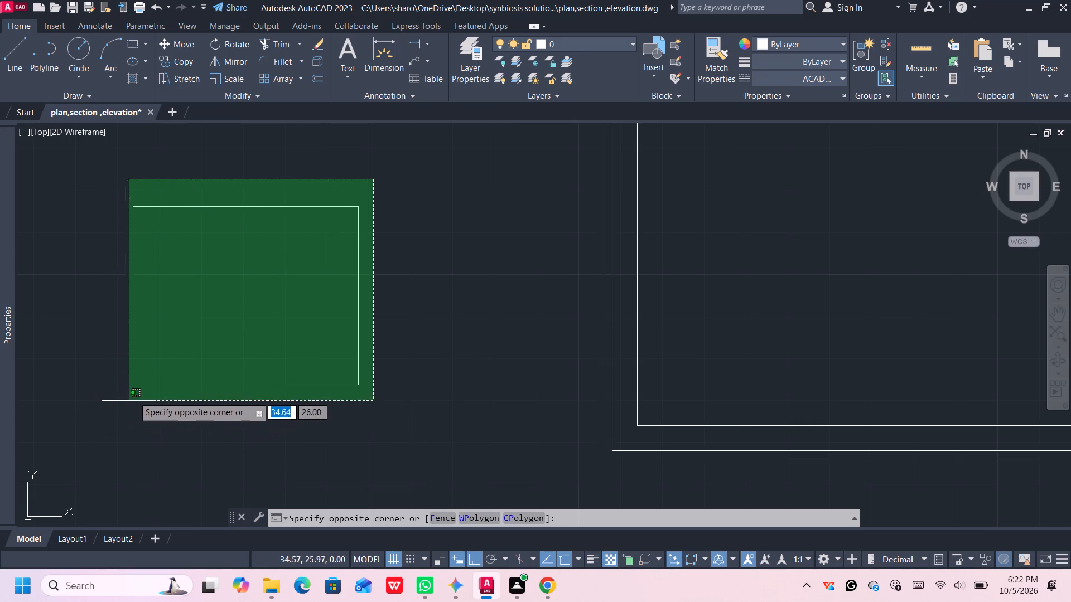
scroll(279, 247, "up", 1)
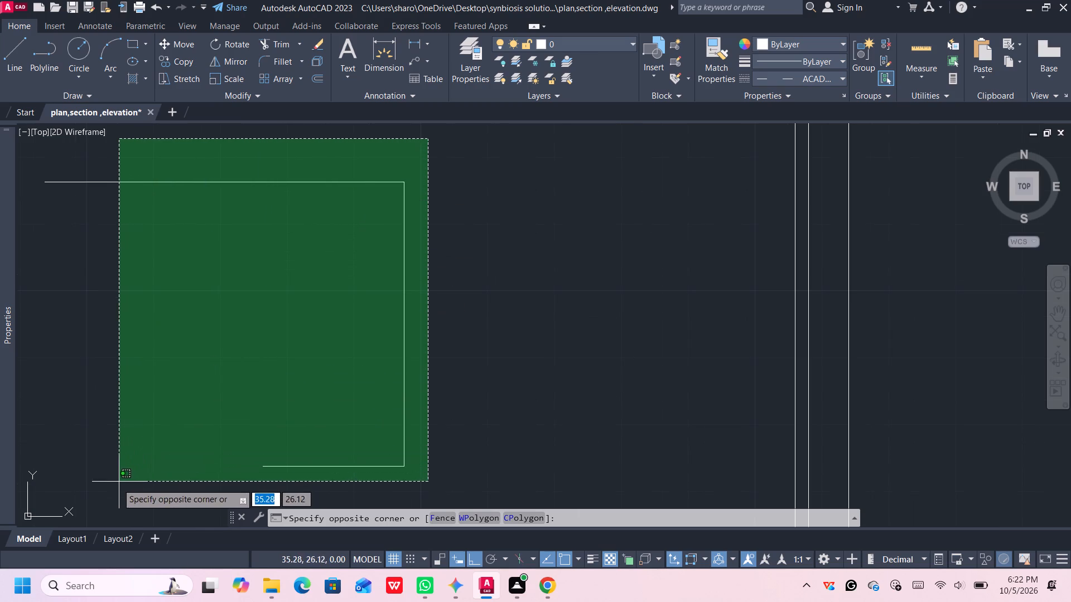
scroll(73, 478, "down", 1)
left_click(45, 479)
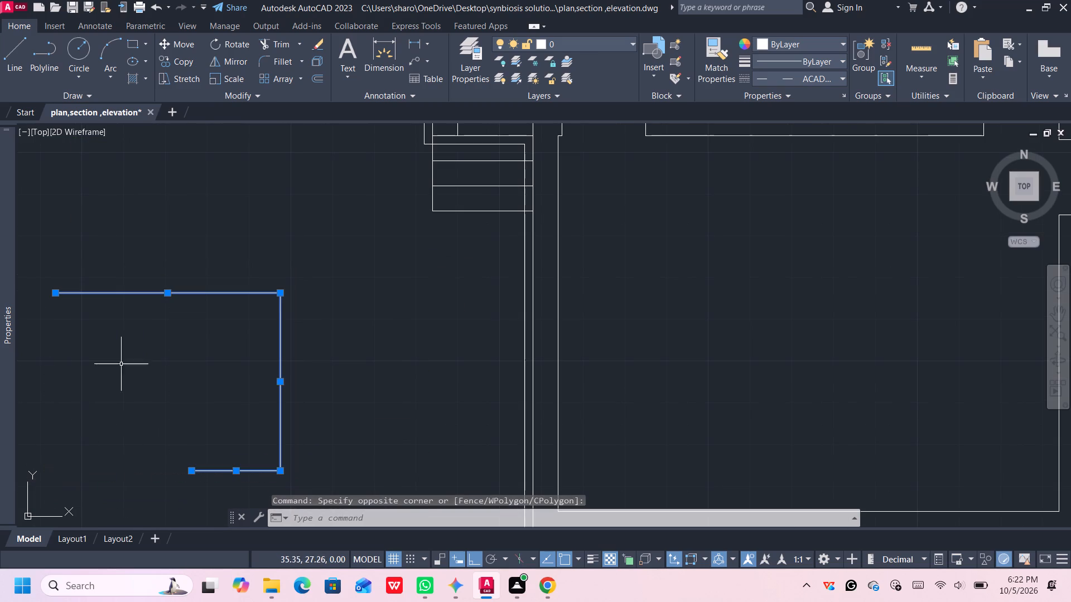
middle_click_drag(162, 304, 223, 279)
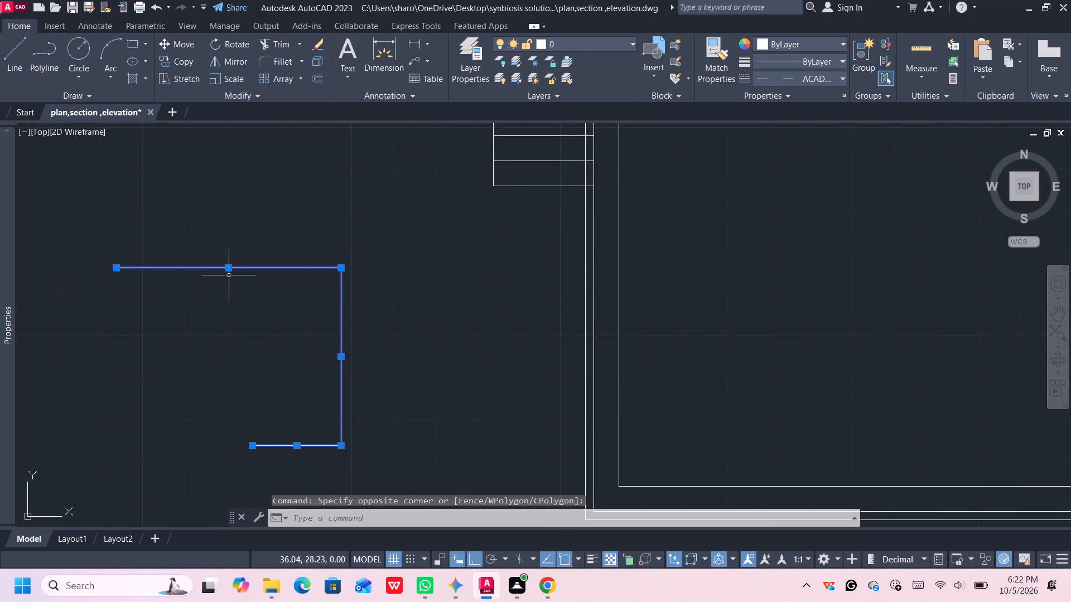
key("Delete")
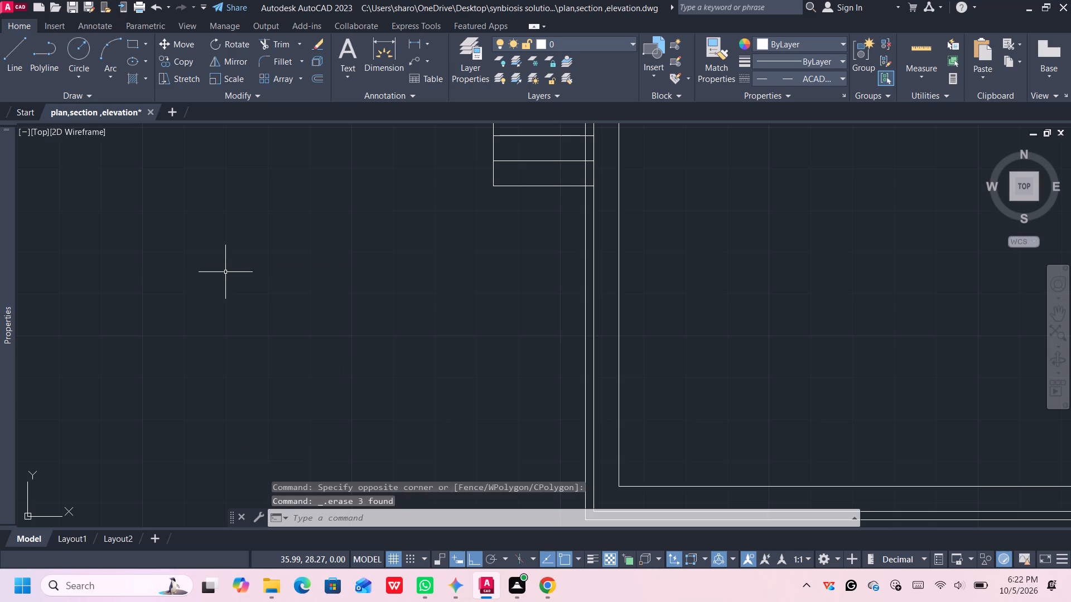
Examine the linetype, length, color and layer properties of the horizontal ACAD_ISO03 line crossing the top of the steps.
middle_click_drag(562, 249, 562, 252)
middle_click_drag(562, 252, 572, 391)
scroll(554, 300, "down", 1)
scroll(550, 282, "up", 3)
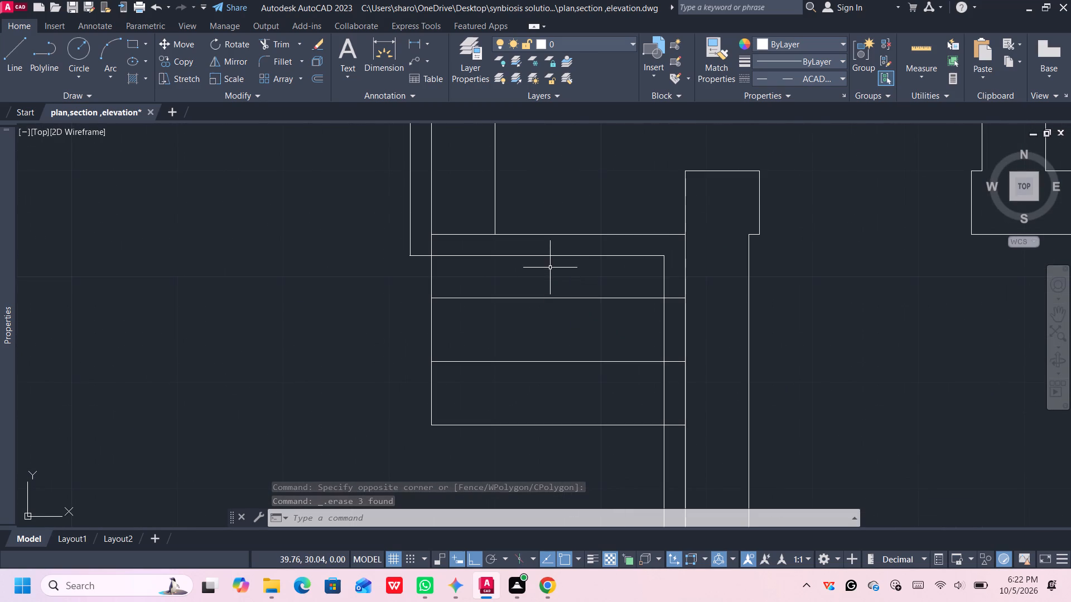
scroll(552, 257, "up", 1)
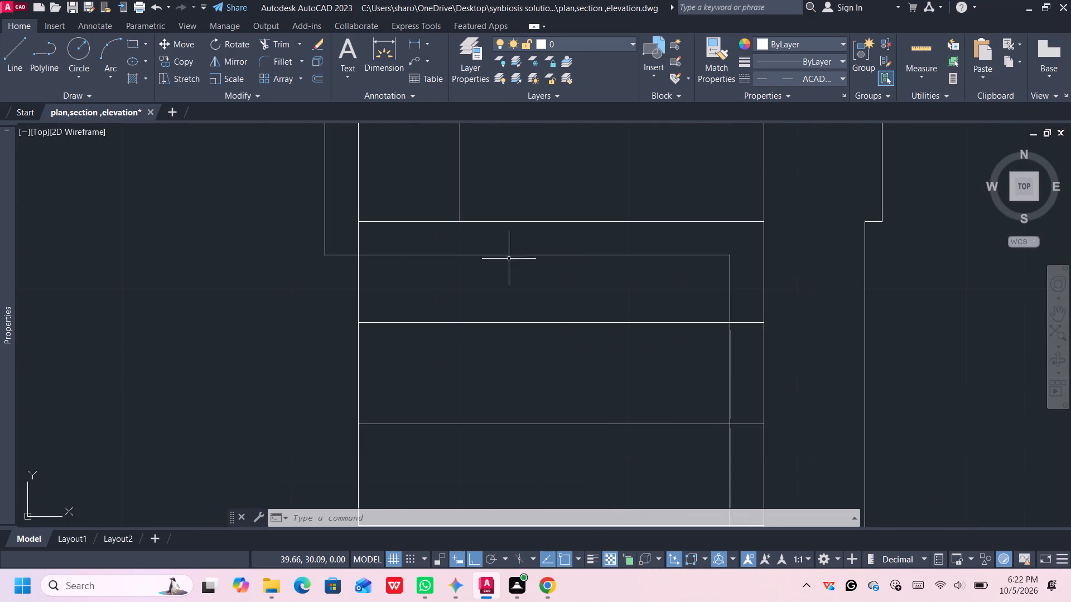
scroll(451, 251, "up", 3)
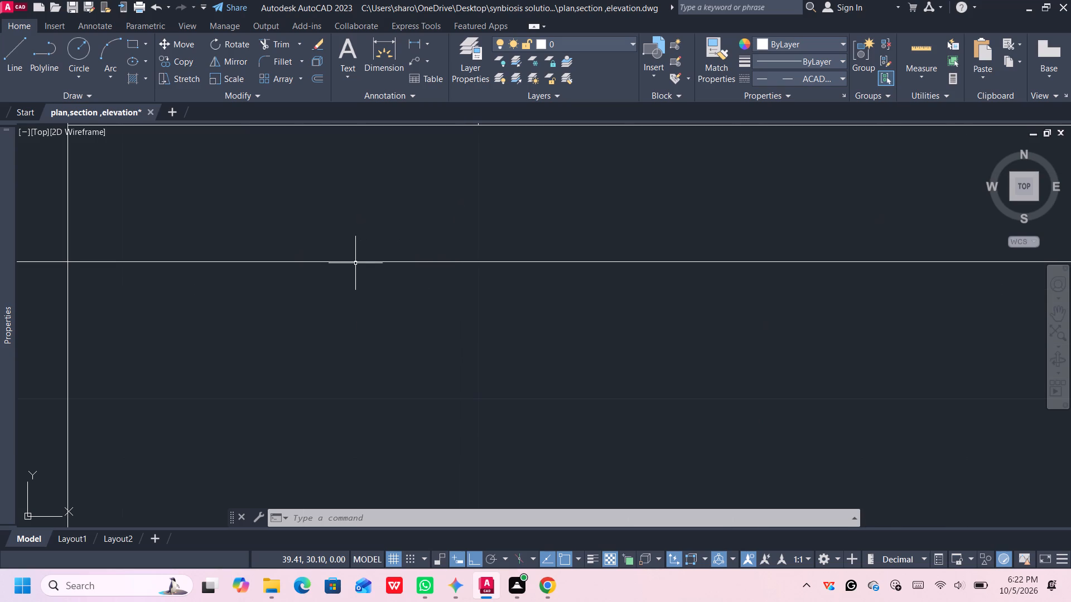
left_click(355, 263)
double_click(355, 263)
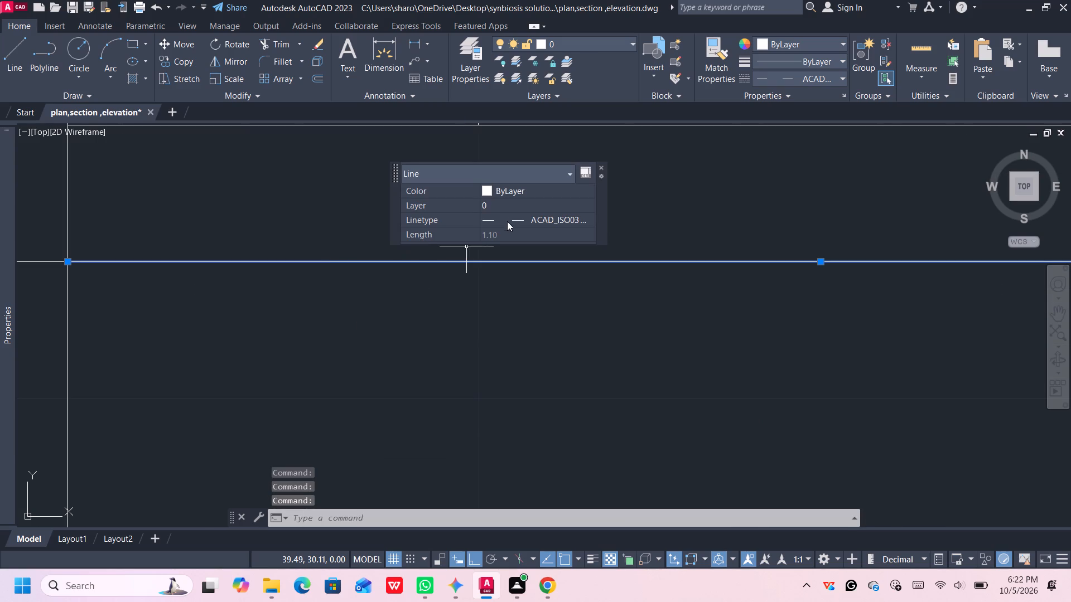
left_click(509, 218)
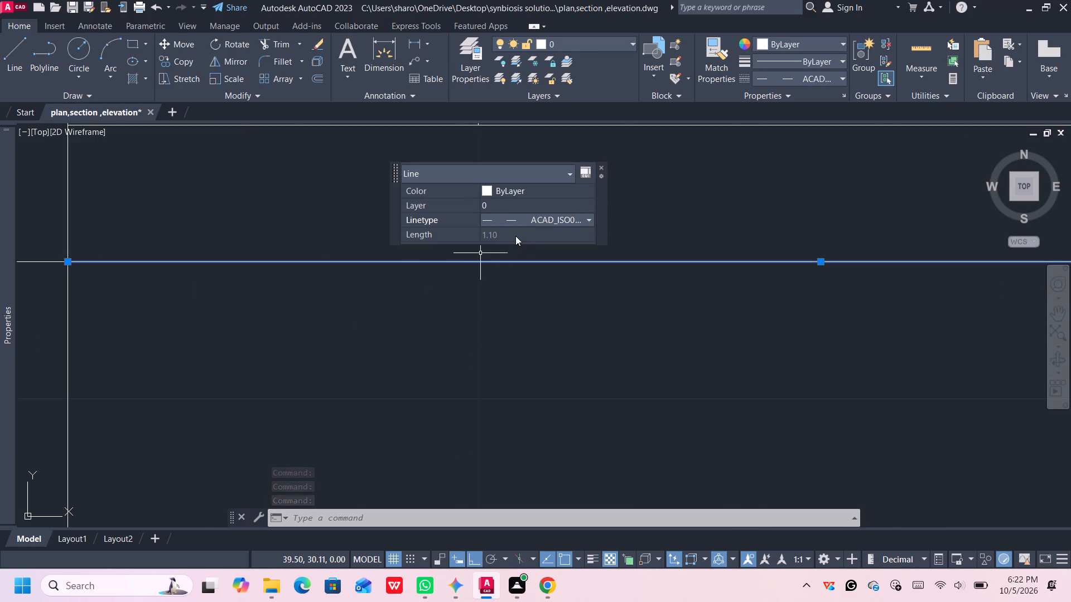
left_click(515, 236)
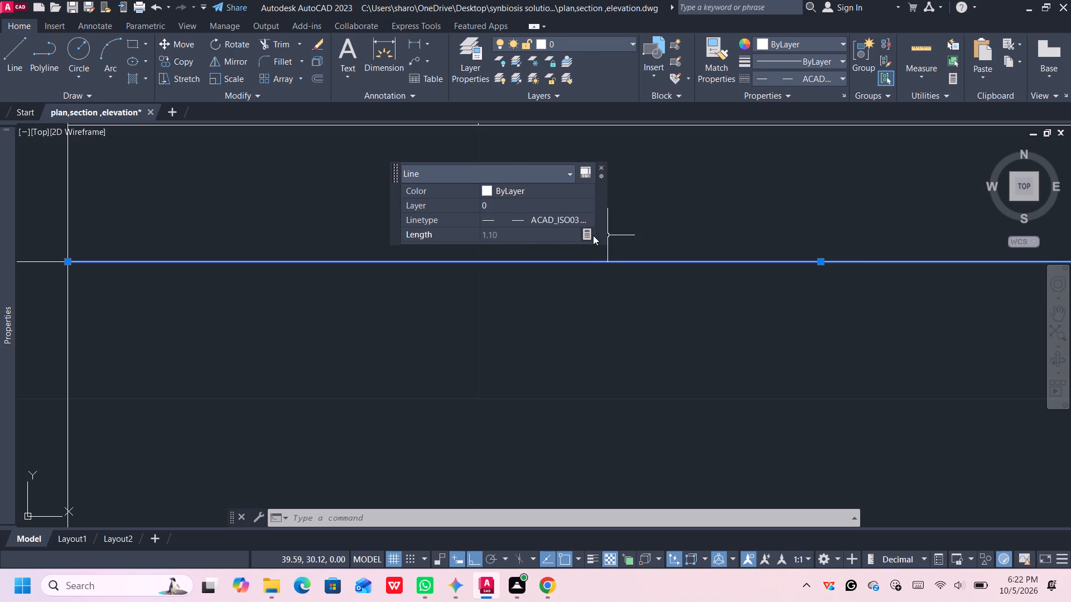
left_click(587, 233)
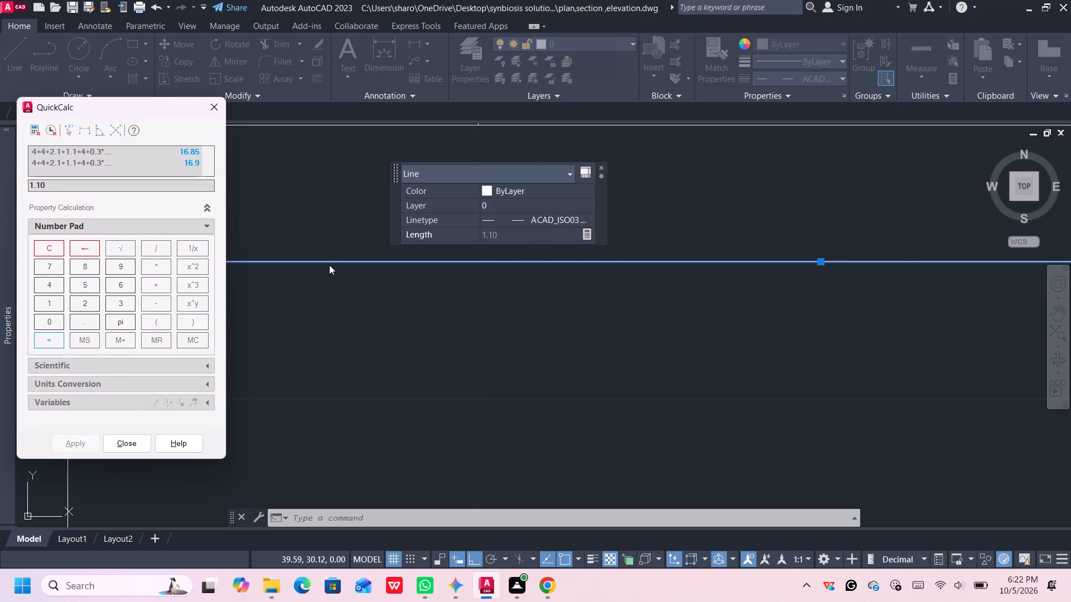
left_click(204, 105)
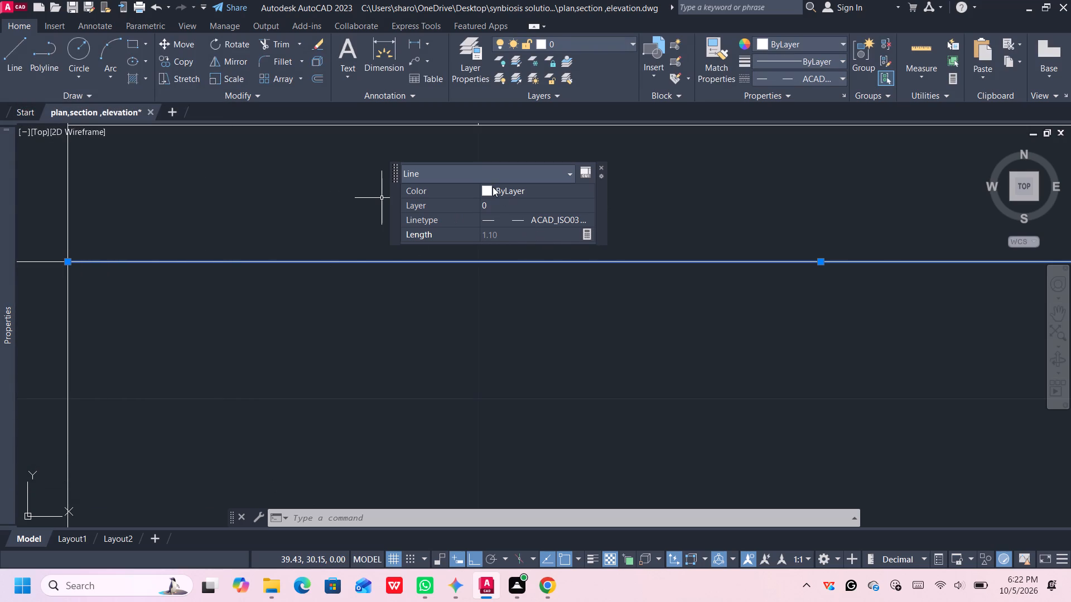
left_click(493, 187)
left_click(491, 201)
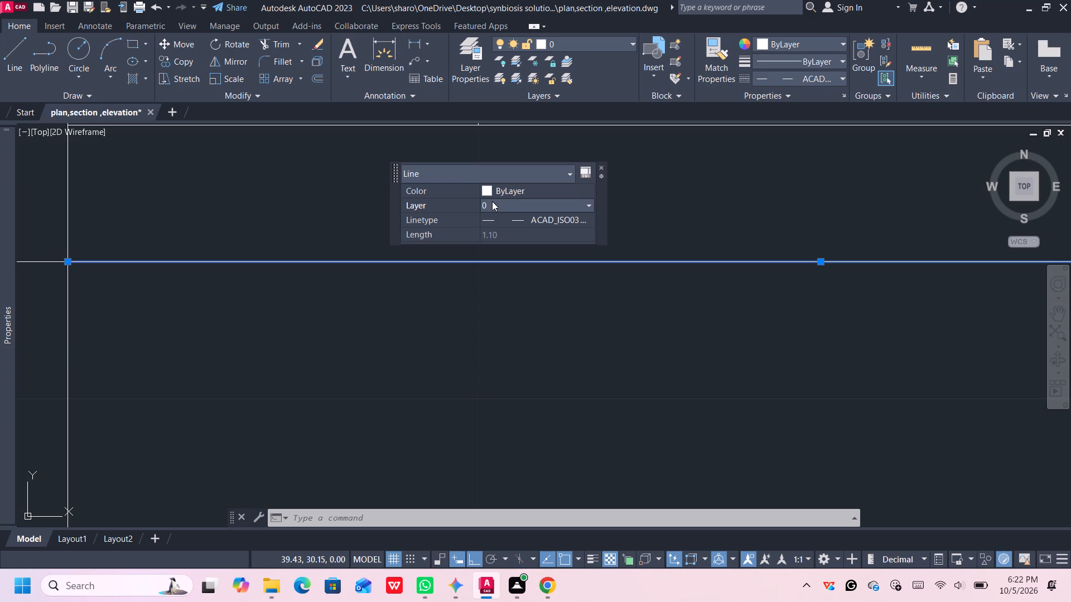
Customize the Line quick properties to include linetype scale, plot style, lineweight, transparency, hyperlink, thickness and the 3D Visualization material.
left_click(583, 171)
left_click(583, 169)
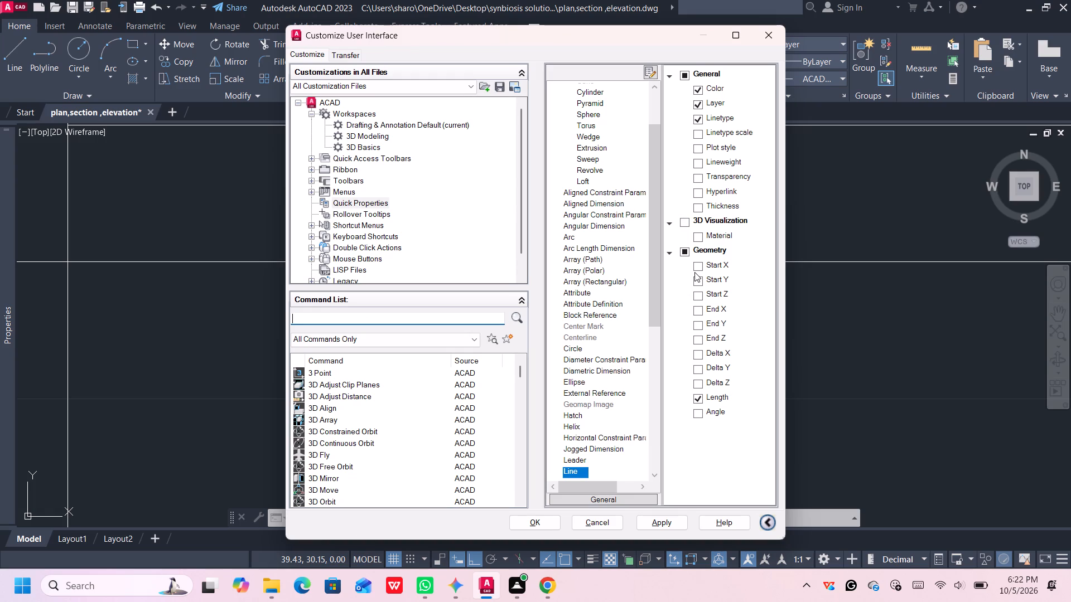
left_click(694, 134)
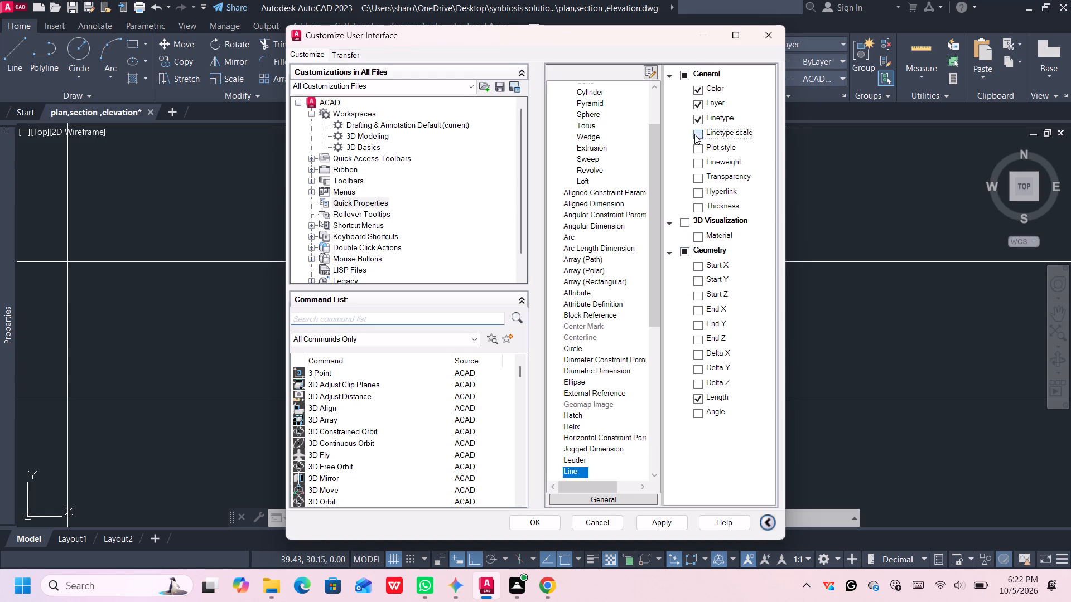
left_click(696, 146)
left_click(695, 164)
left_click(695, 175)
left_click(694, 181)
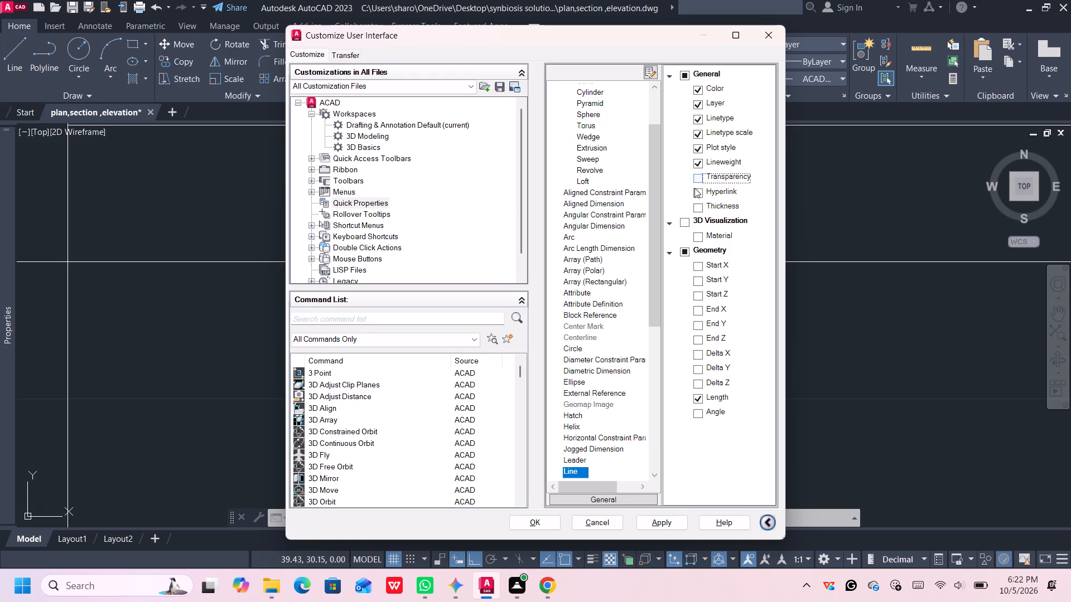
left_click(701, 179)
left_click(700, 189)
left_click(696, 206)
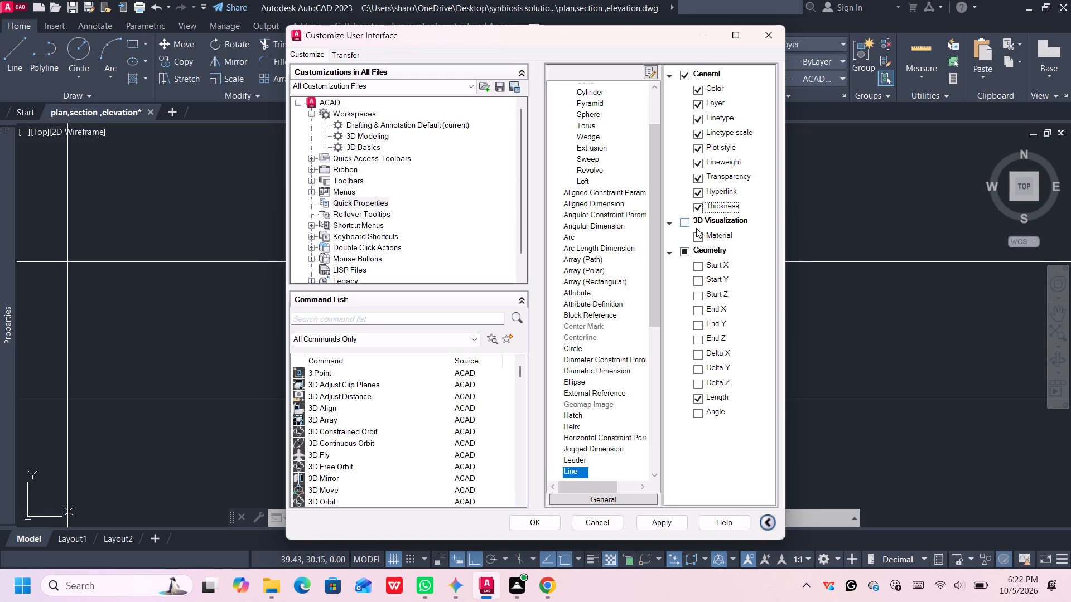
left_click(686, 225)
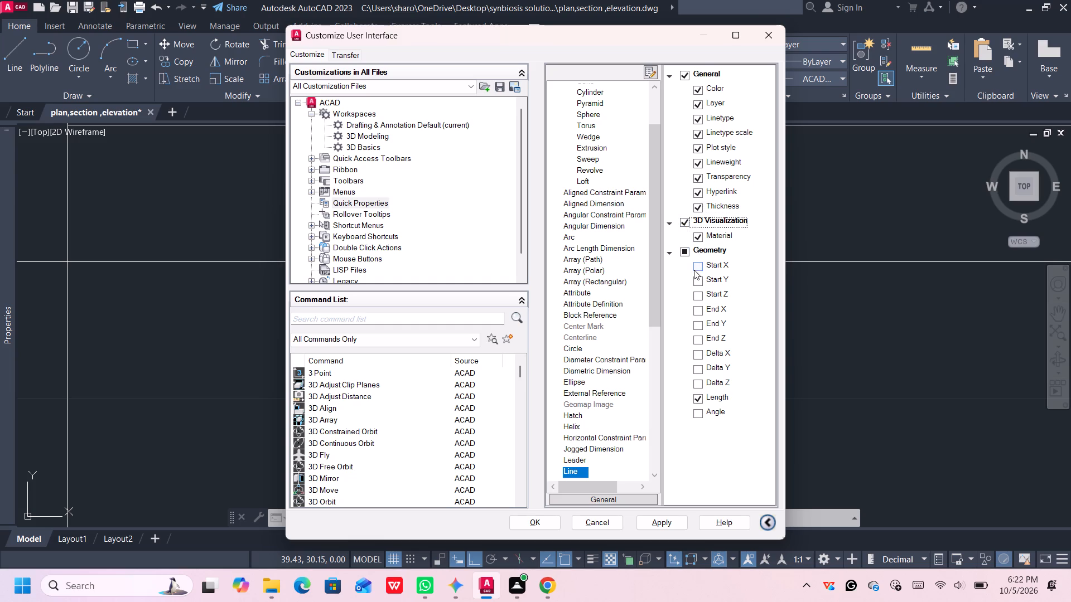
Include every Geometry property in the Line quick properties: start, end and delta X/Y/Z values, length and angle.
left_click(694, 270)
left_click(697, 281)
left_click(698, 293)
left_click(696, 305)
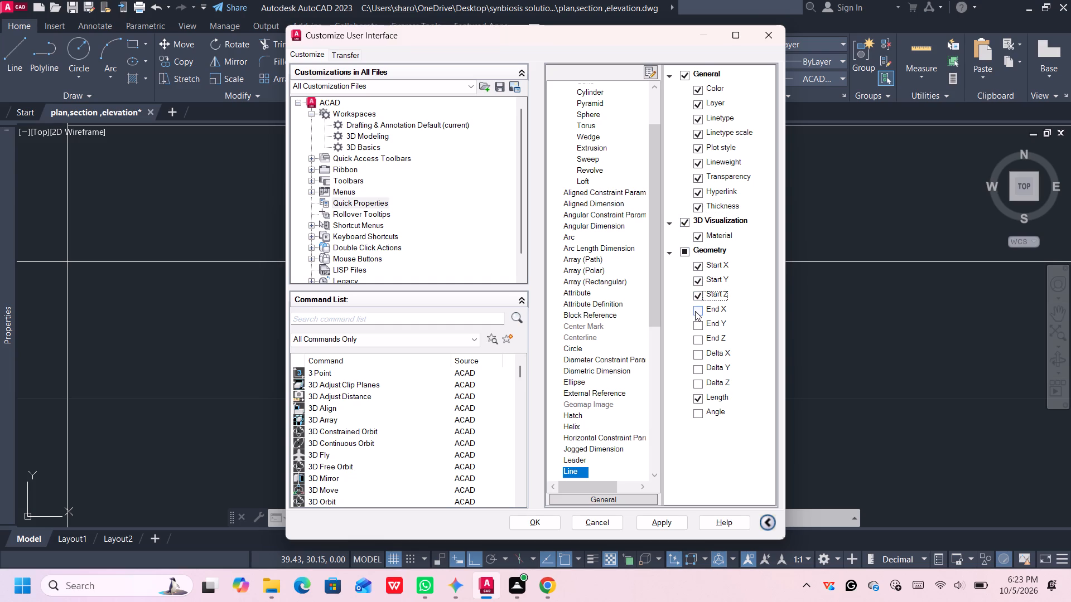
left_click(695, 319)
left_click(697, 309)
left_click(697, 327)
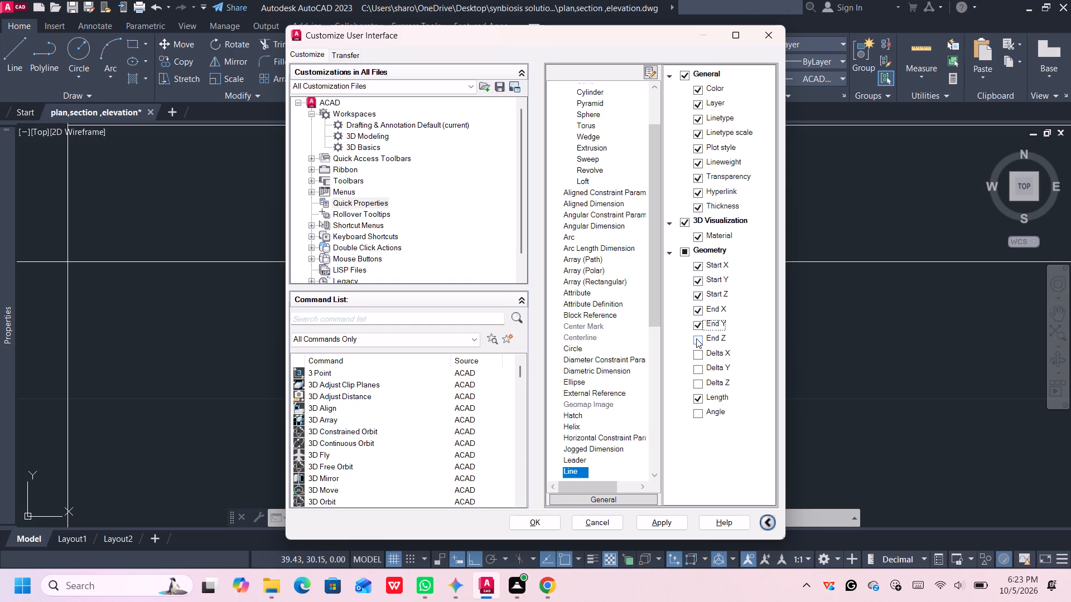
left_click(696, 338)
left_click(694, 348)
left_click(696, 359)
left_click(696, 372)
left_click(697, 388)
left_click(693, 402)
left_click(697, 415)
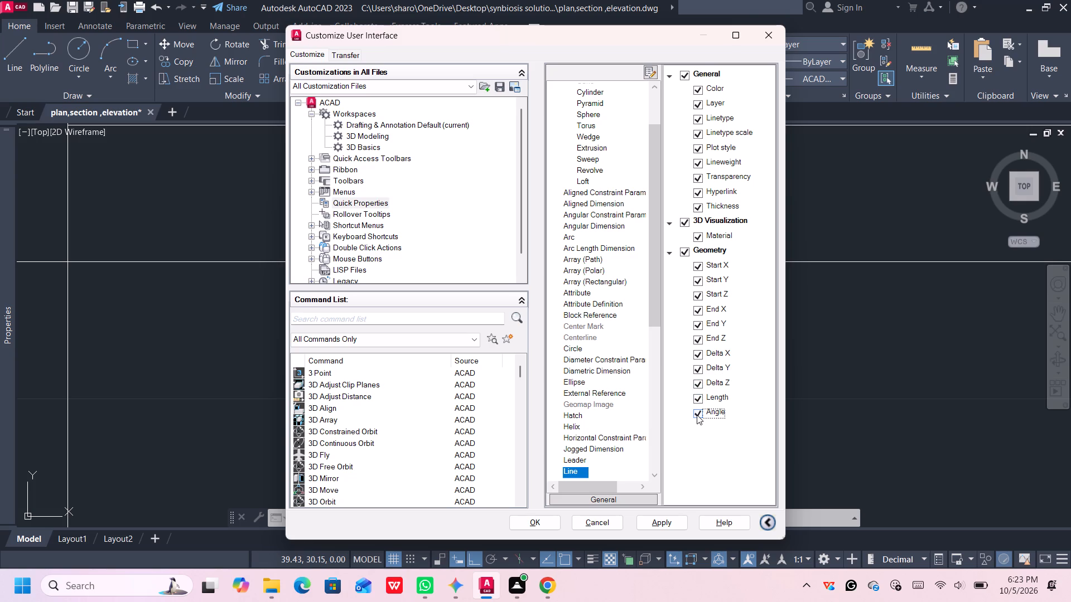
Look through the object types, customization tree and command list in the interface customization.
scroll(699, 327, "down", 3)
scroll(595, 429, "down", 14)
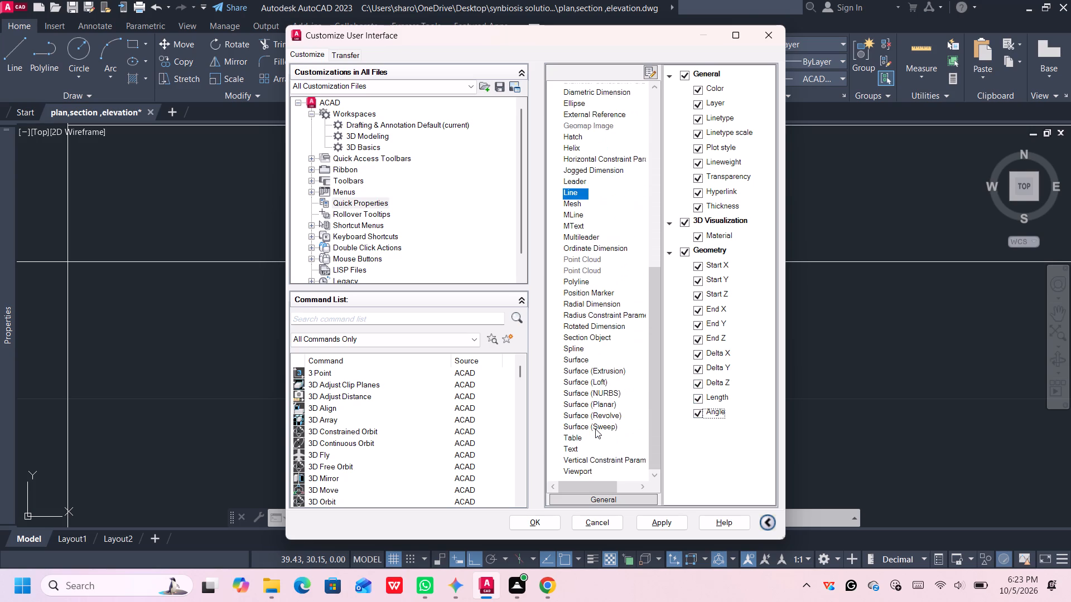
scroll(595, 429, "down", 2)
scroll(595, 429, "up", 3)
scroll(594, 430, "down", 6)
scroll(379, 231, "down", 7)
scroll(388, 399, "down", 11)
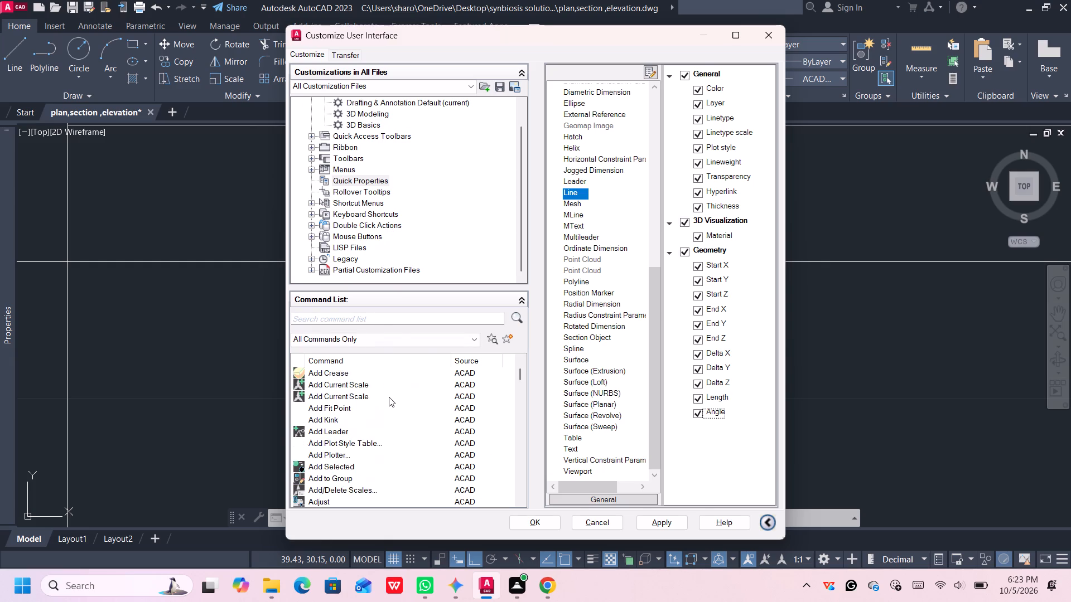
scroll(417, 404, "down", 5)
Apply the quick properties customization and close it.
left_click(652, 524)
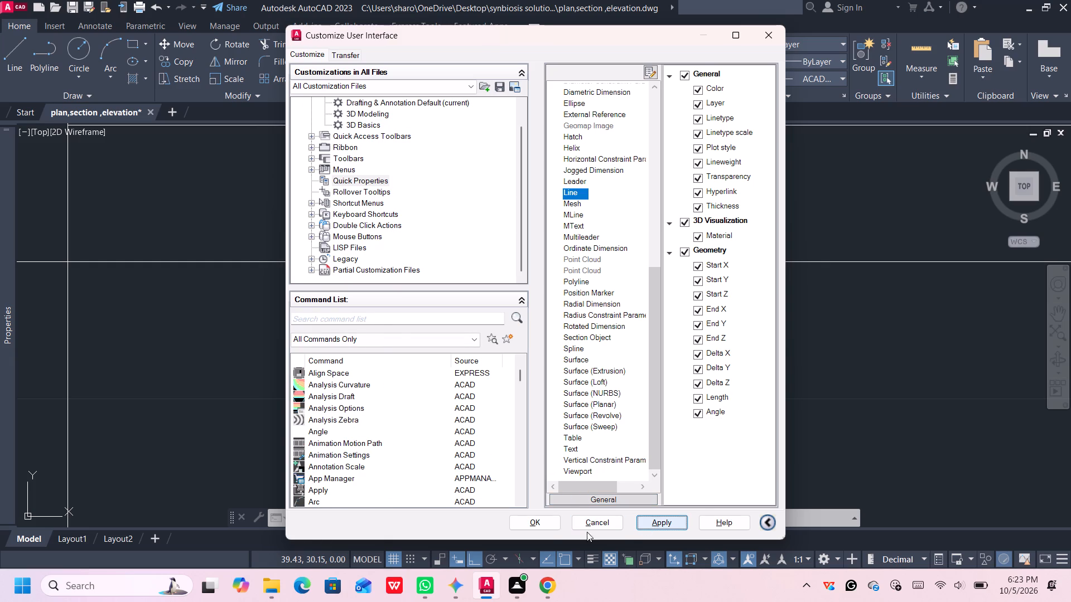
left_click(536, 521)
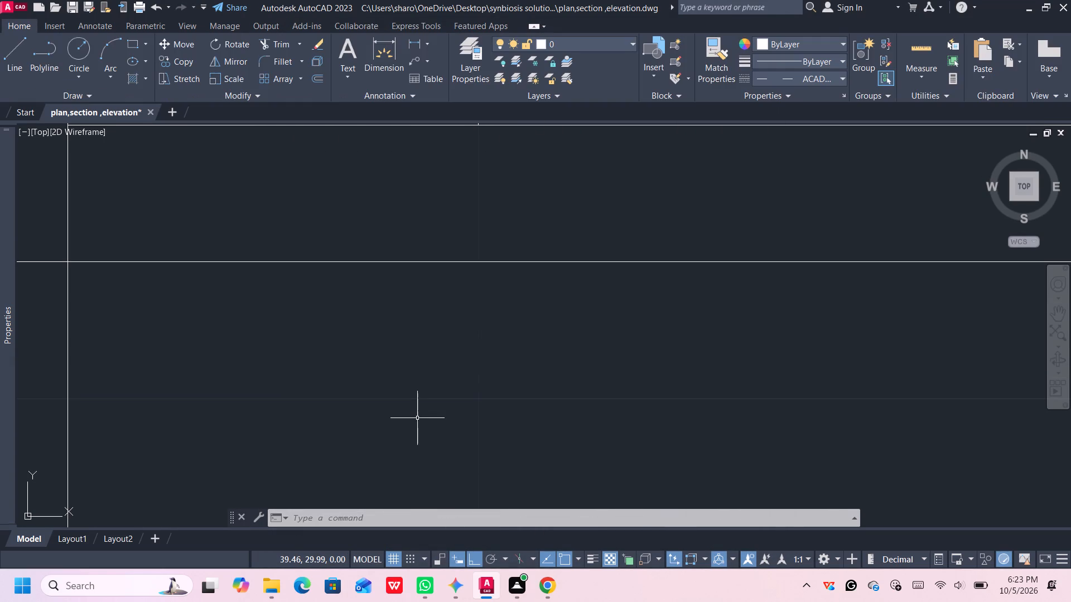
Erase the horizontal line and the connected vertical line that cross the plan's steps.
scroll(494, 286, "down", 3)
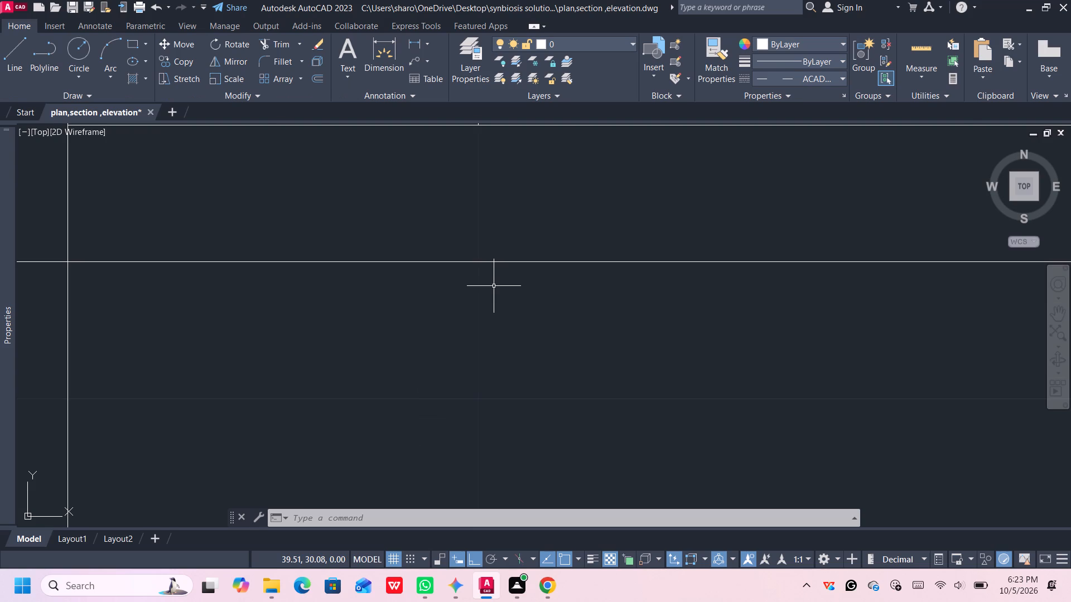
scroll(494, 286, "down", 5)
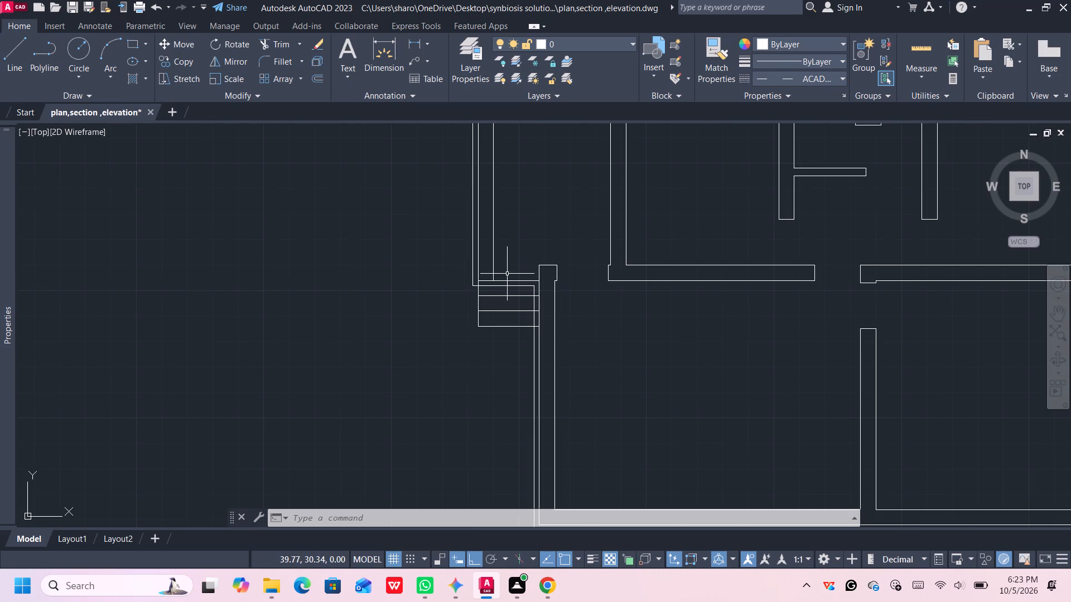
scroll(501, 287, "up", 2)
scroll(501, 287, "down", 1)
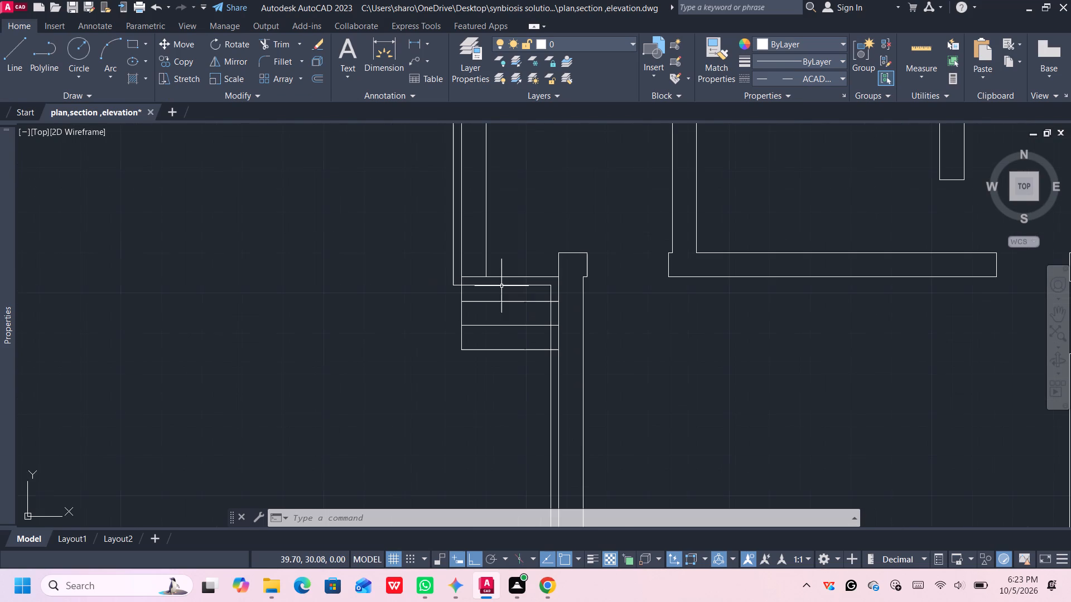
scroll(501, 288, "up", 2)
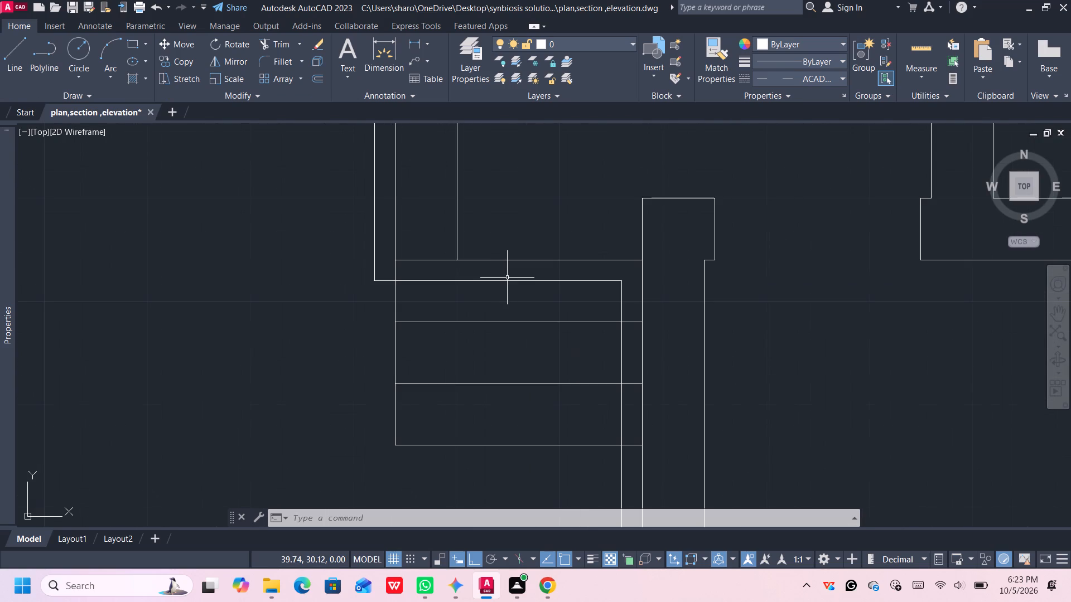
left_click(507, 281)
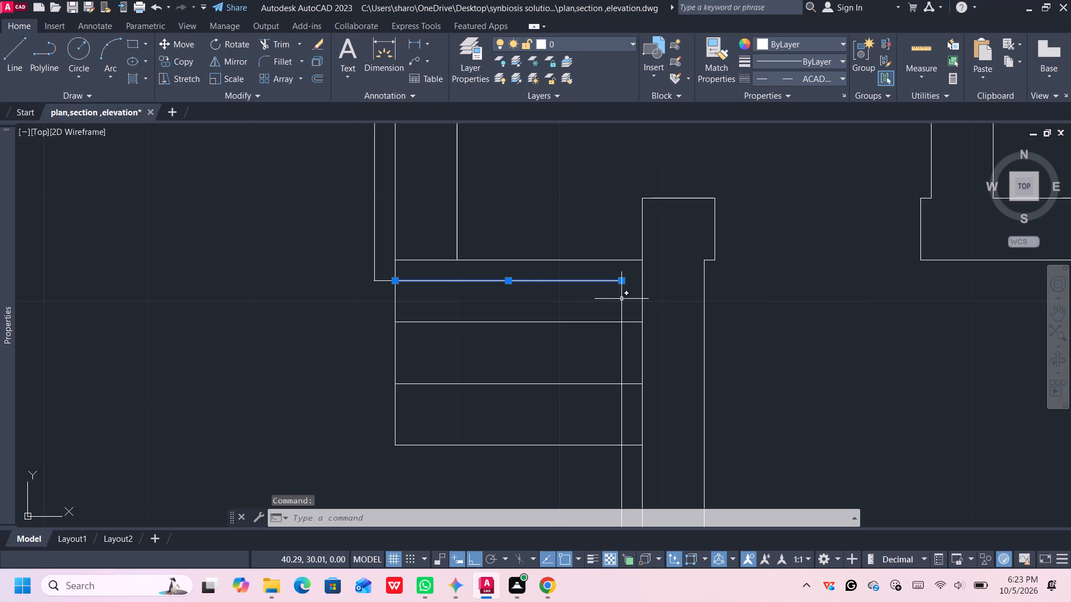
left_click(621, 300)
key("Delete")
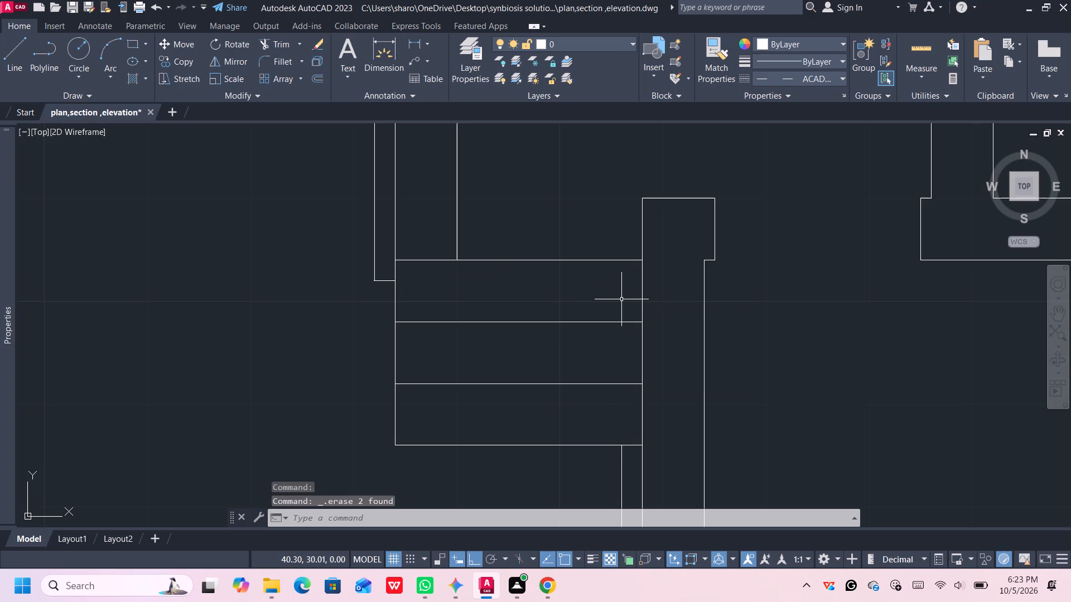
Redraw the two connected lines over the steps: 1.10 horizontally from the wall corner, and about 0.80 down to the bottom step edge.
key("l")
key("Return")
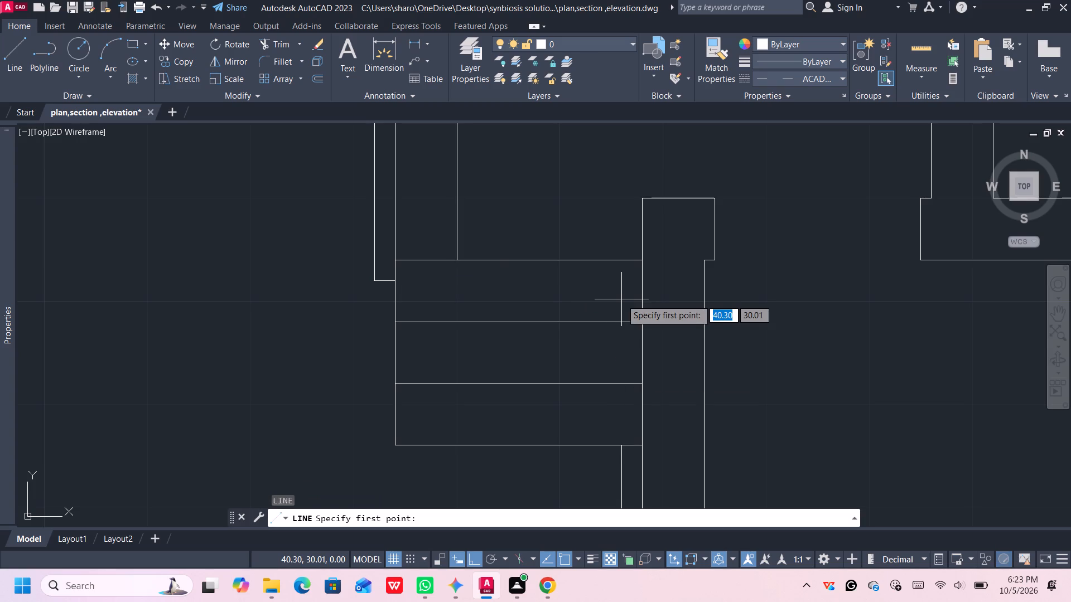
left_click(396, 280)
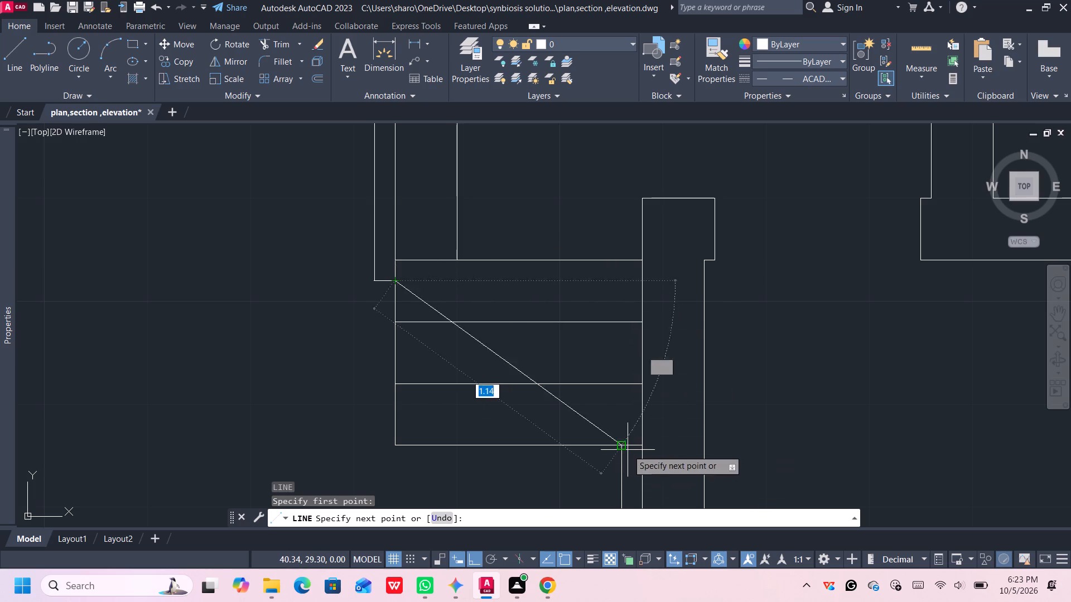
left_click(621, 281)
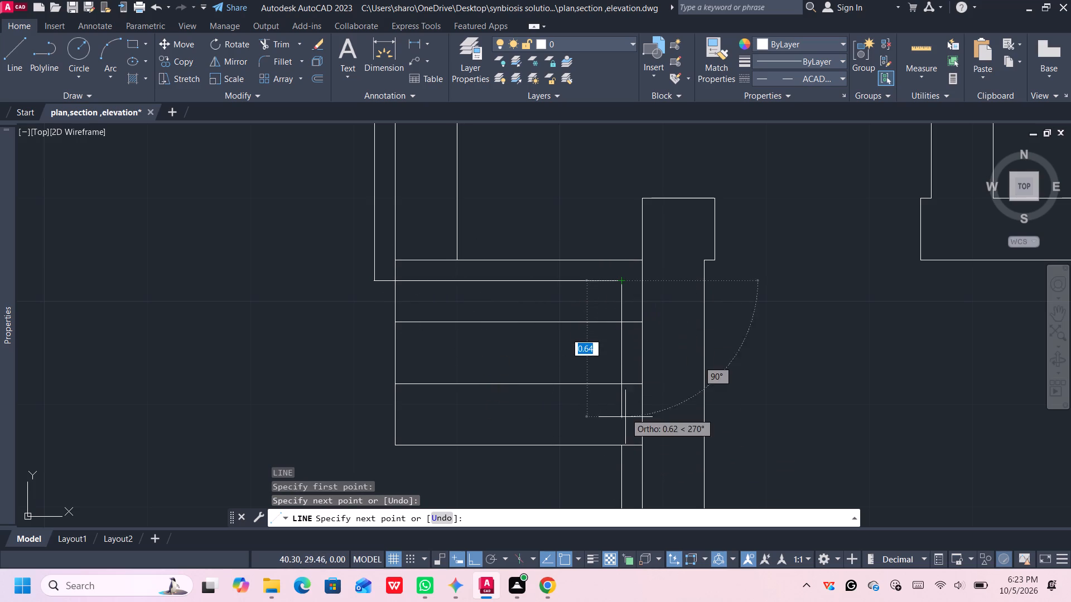
left_click(619, 444)
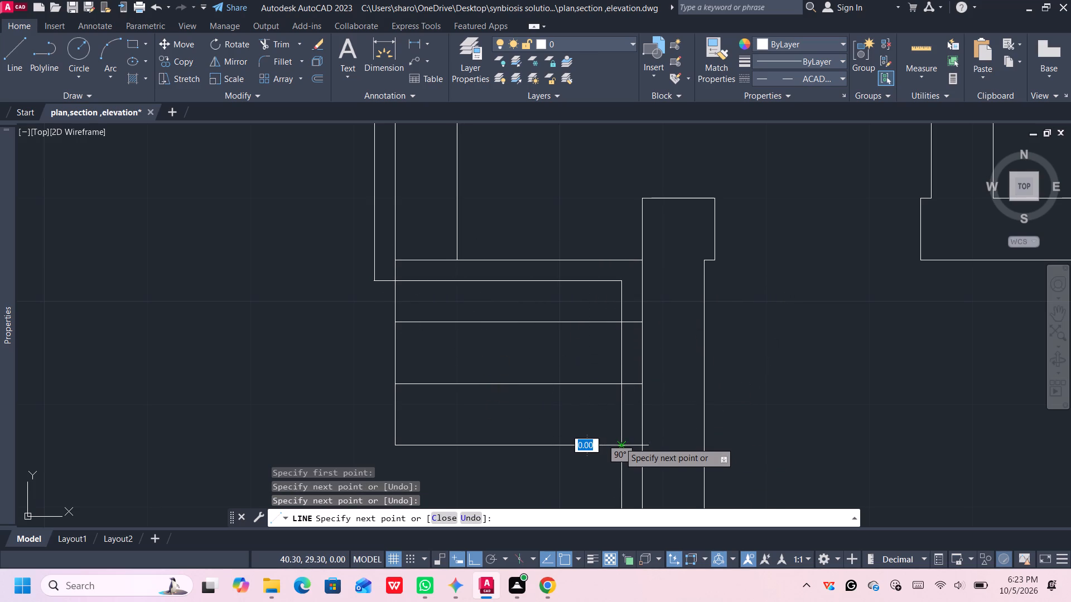
key("space")
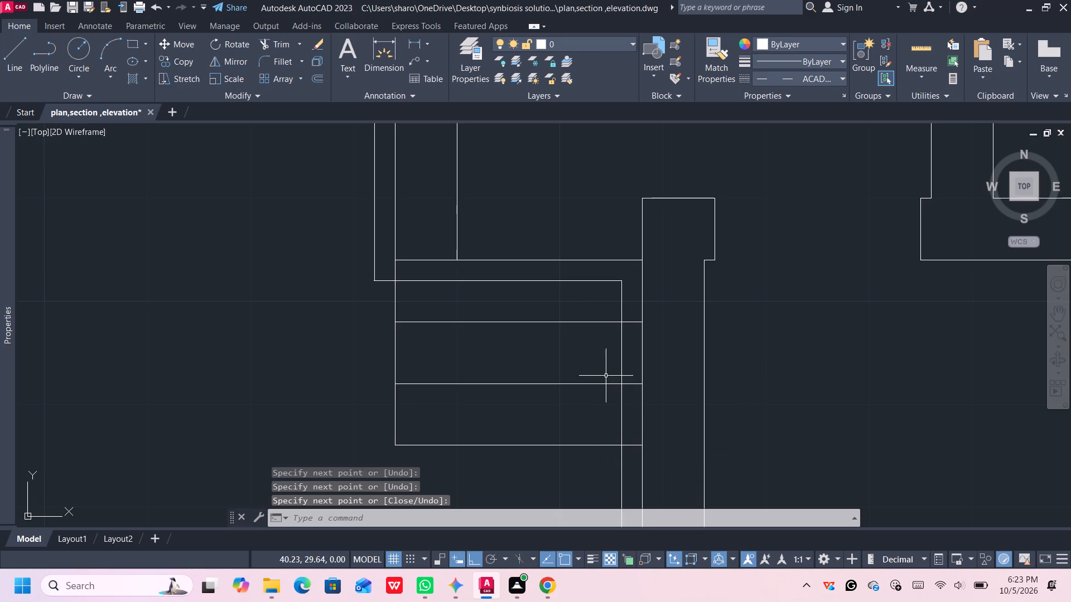
Try the ACAD_ISO03W100 and ByLayer linetypes on the redrawn horizontal line across the steps, ending with Continuous.
scroll(450, 273, "up", 2)
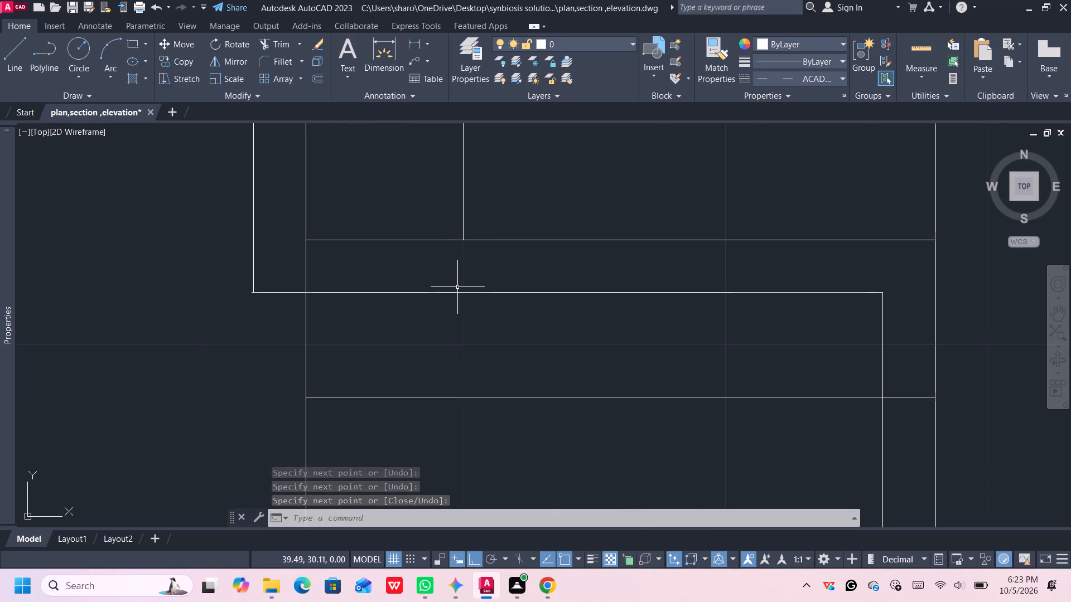
left_click(462, 294)
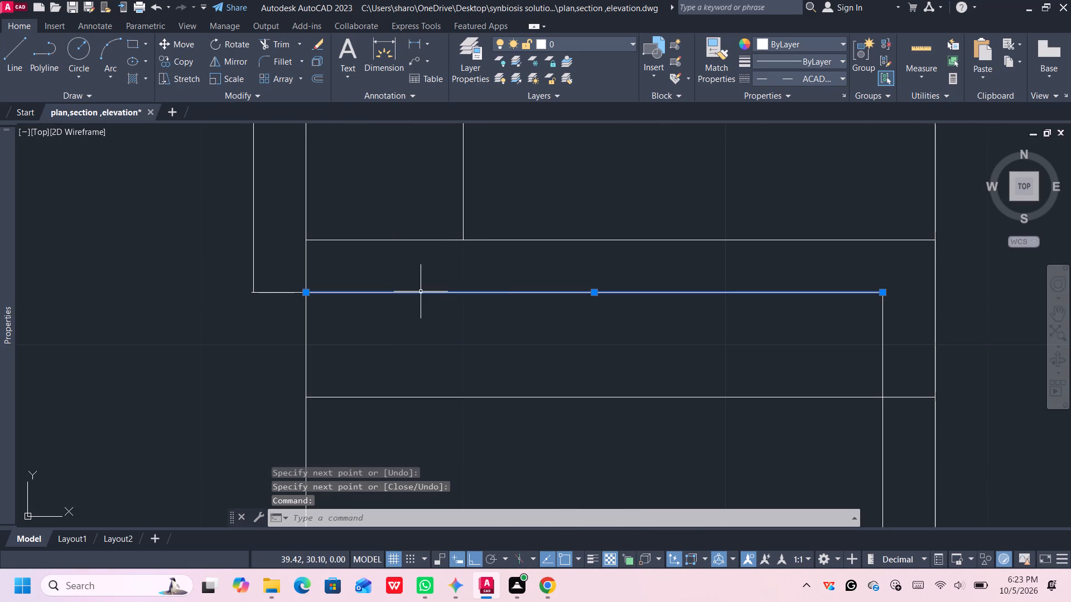
double_click(422, 293)
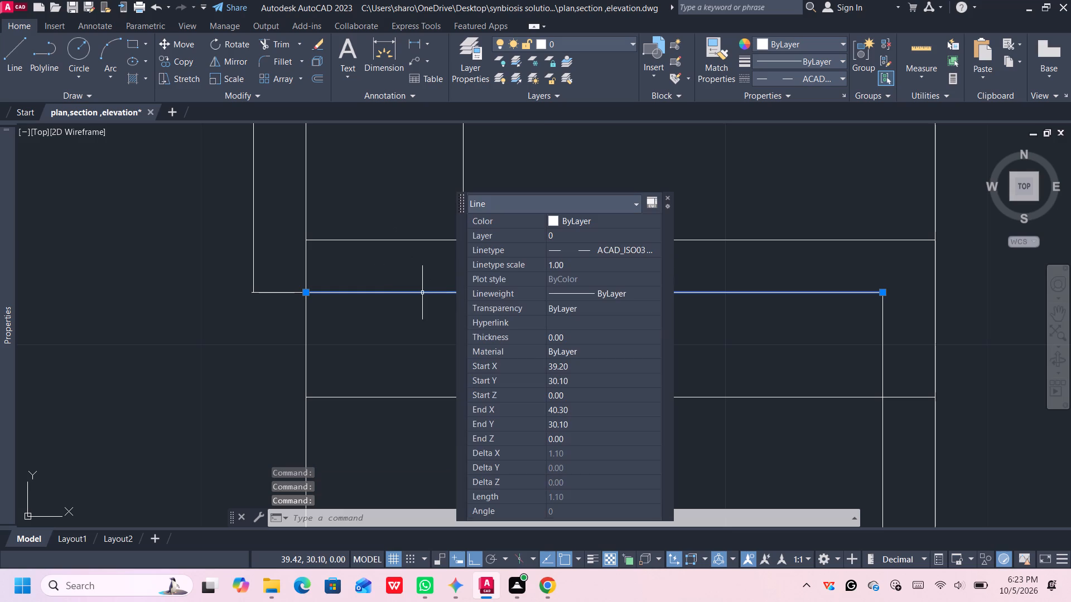
scroll(510, 270, "down", 1)
scroll(549, 344, "down", 1)
scroll(588, 494, "down", 1)
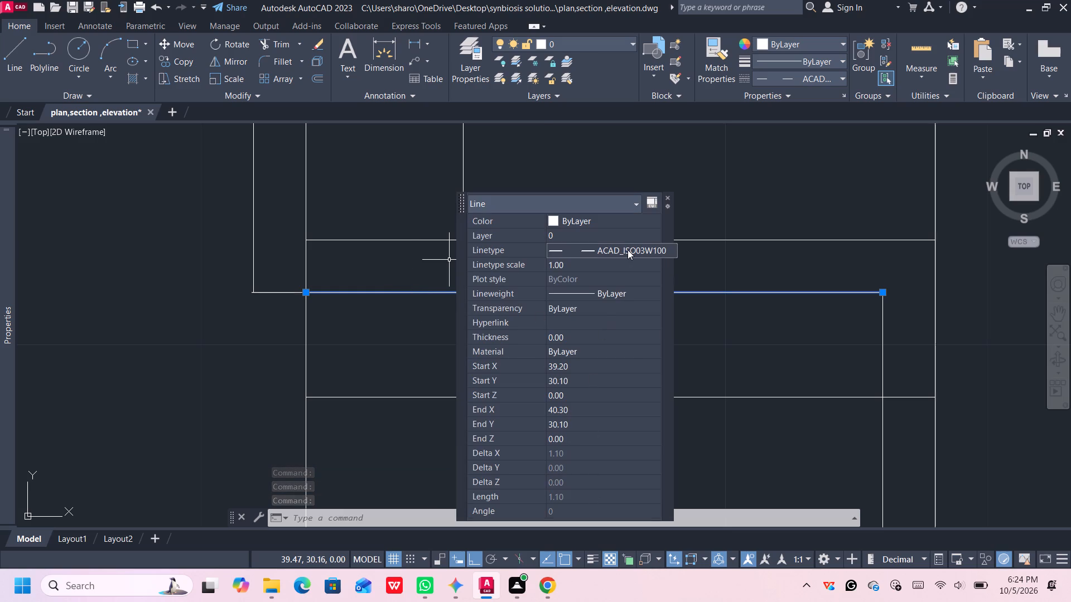
left_click(628, 250)
left_click(628, 250)
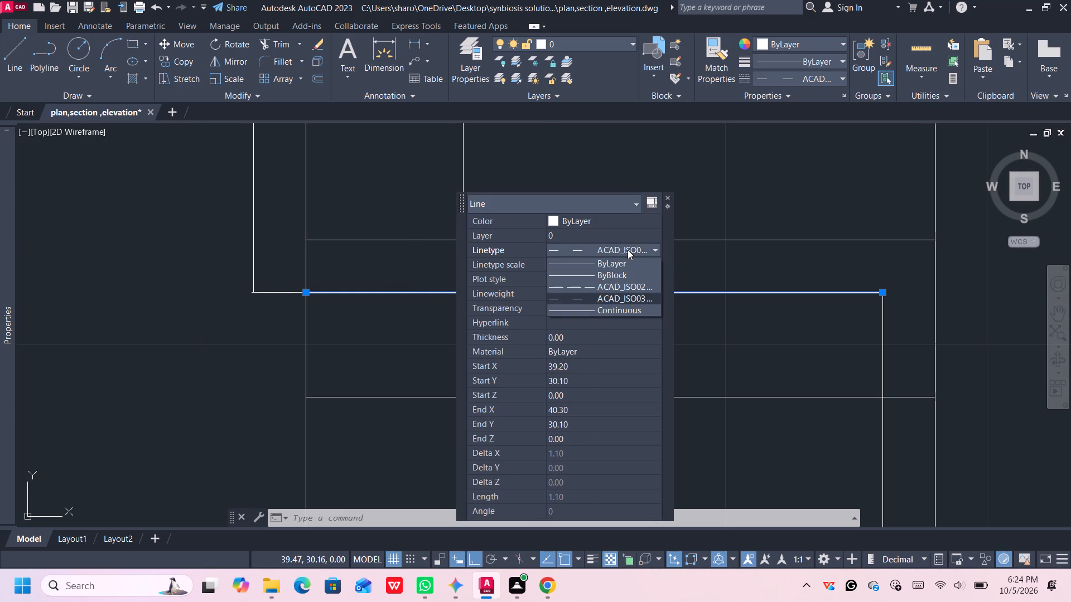
left_click(628, 297)
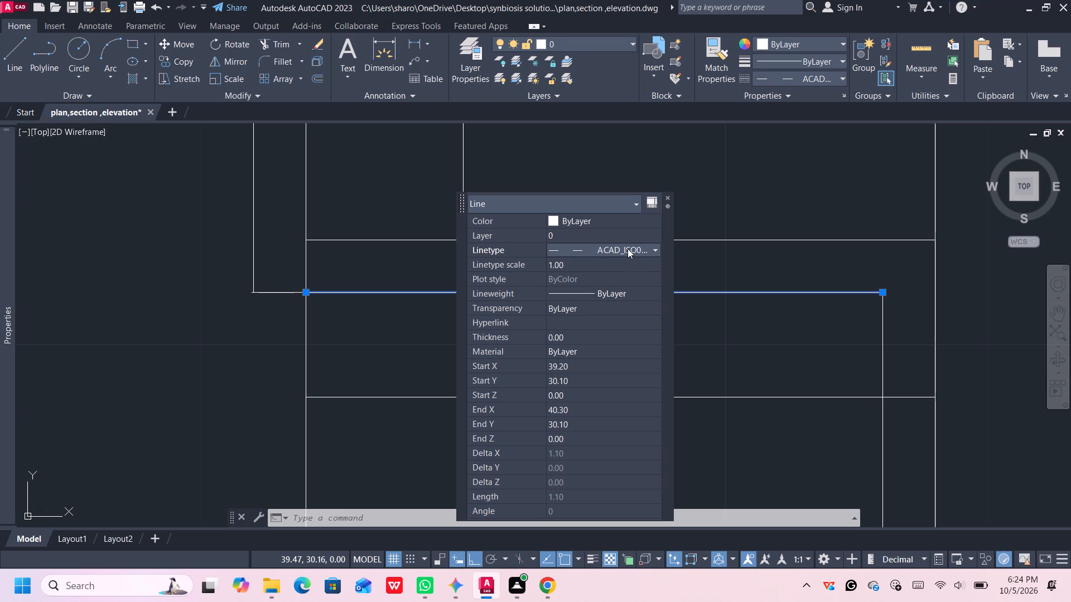
left_click(628, 249)
left_click(626, 260)
left_click(626, 248)
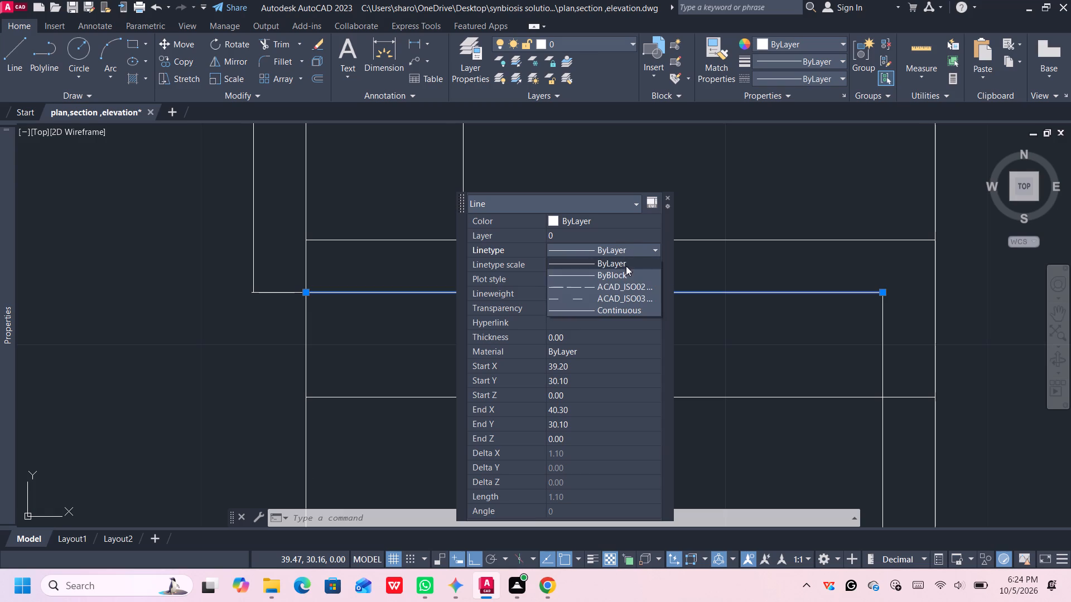
left_click(623, 307)
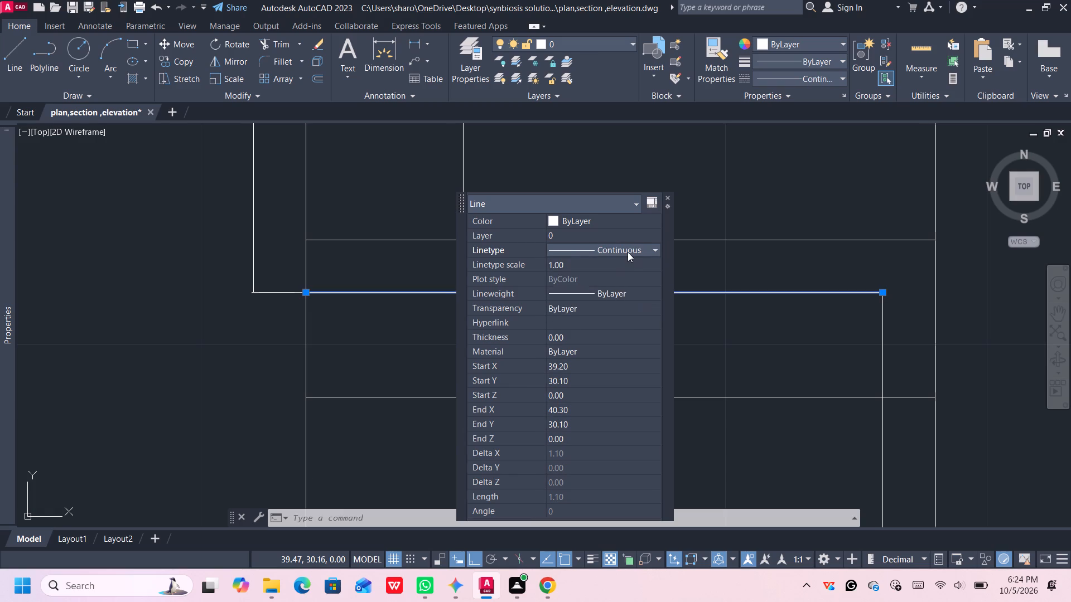
Set the linetype of the horizontal line across the steps to ByLayer and close its quick properties.
left_click(628, 252)
left_click(627, 259)
left_click(702, 256)
left_click(708, 271)
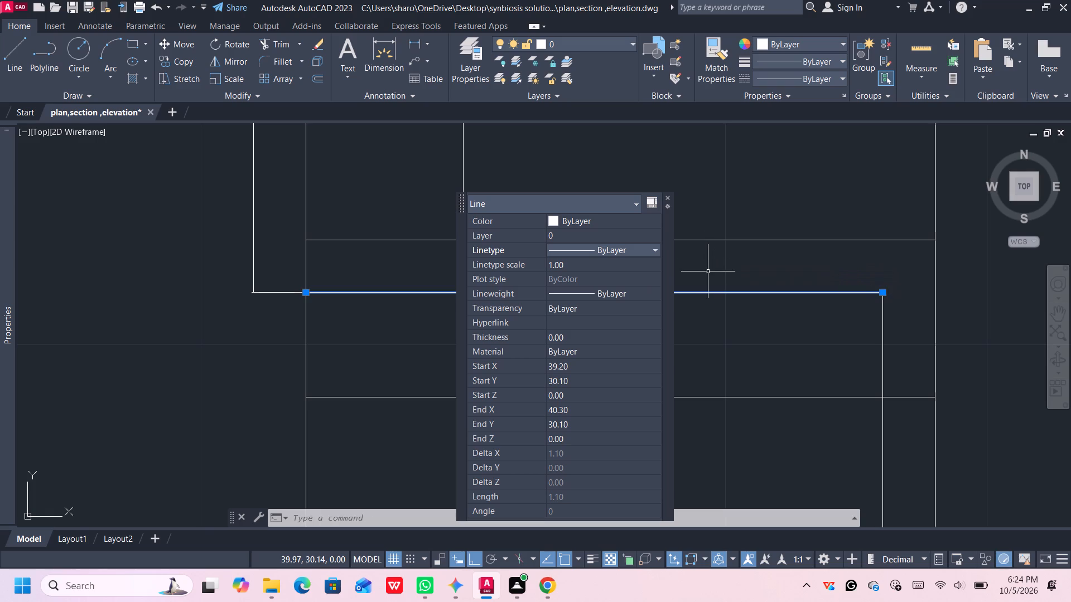
scroll(707, 270, "down", 2)
scroll(475, 227, "up", 1)
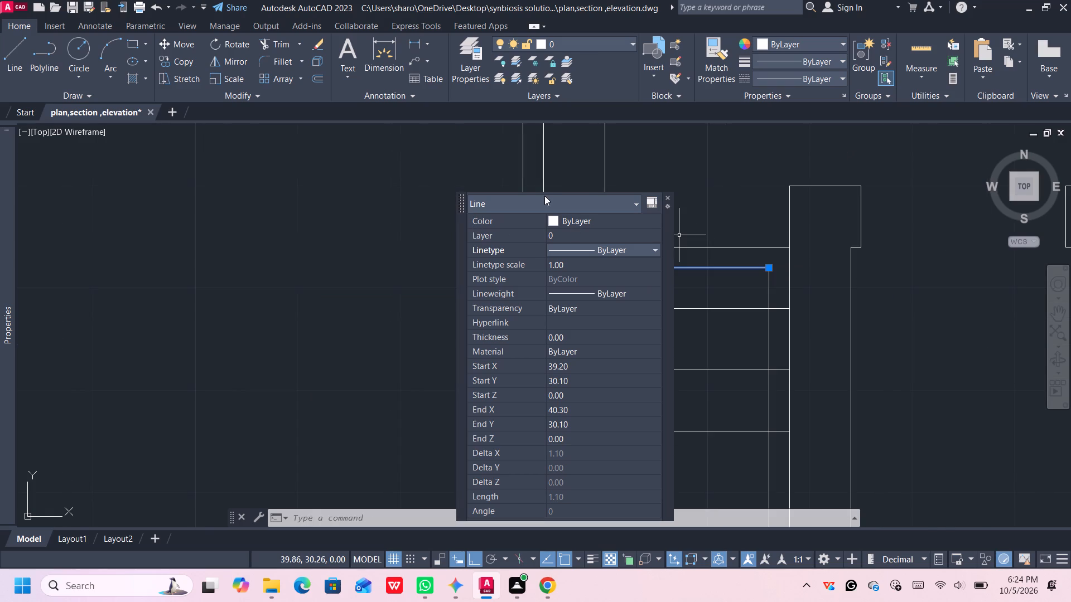
left_click(665, 197)
left_click(670, 198)
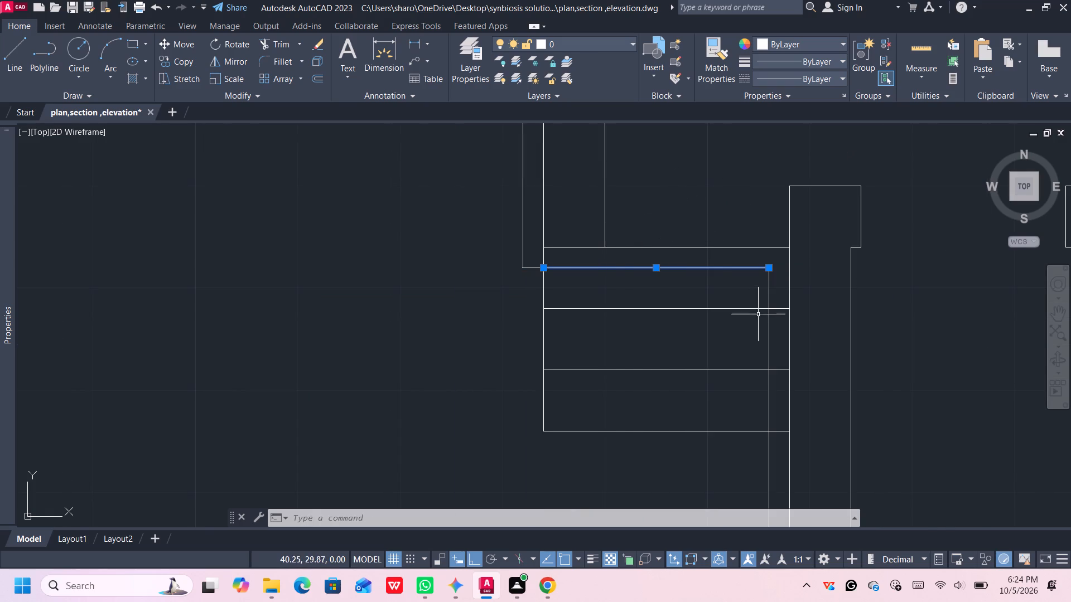
Set the linetype of both connected lines over the steps, horizontal and vertical, to ByLayer, and clear the selection.
left_click(768, 293)
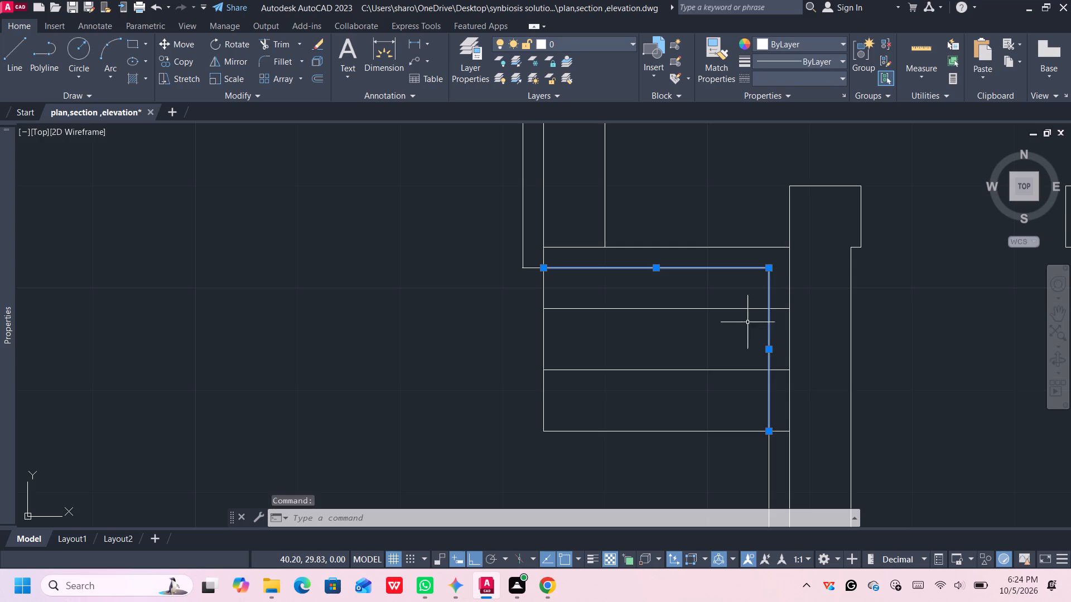
middle_click_drag(736, 302, 731, 282)
middle_click(728, 272)
double_click(761, 301)
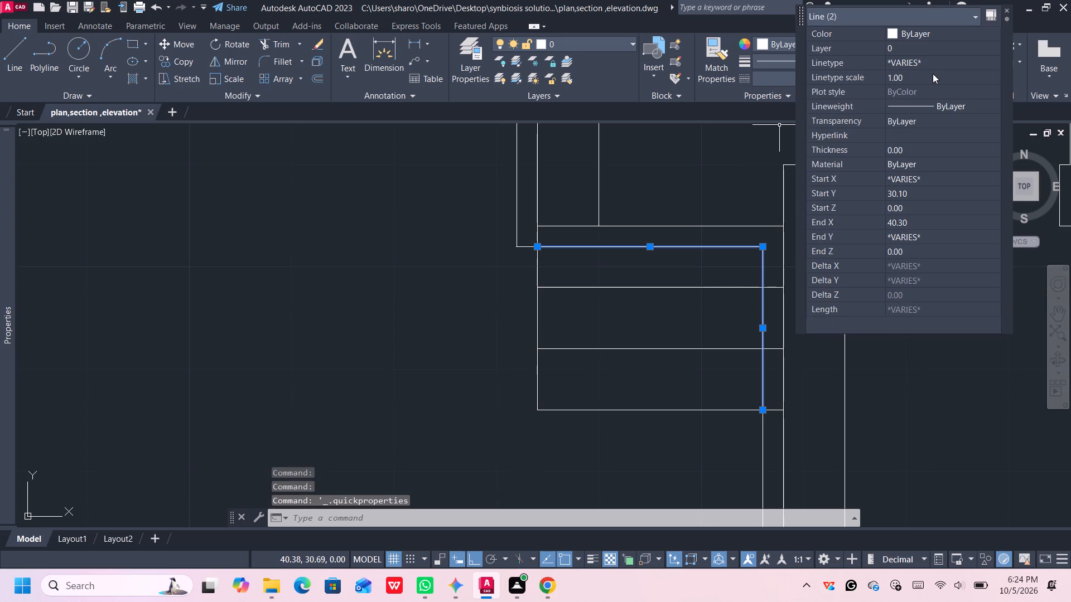
scroll(928, 86, "up", 1)
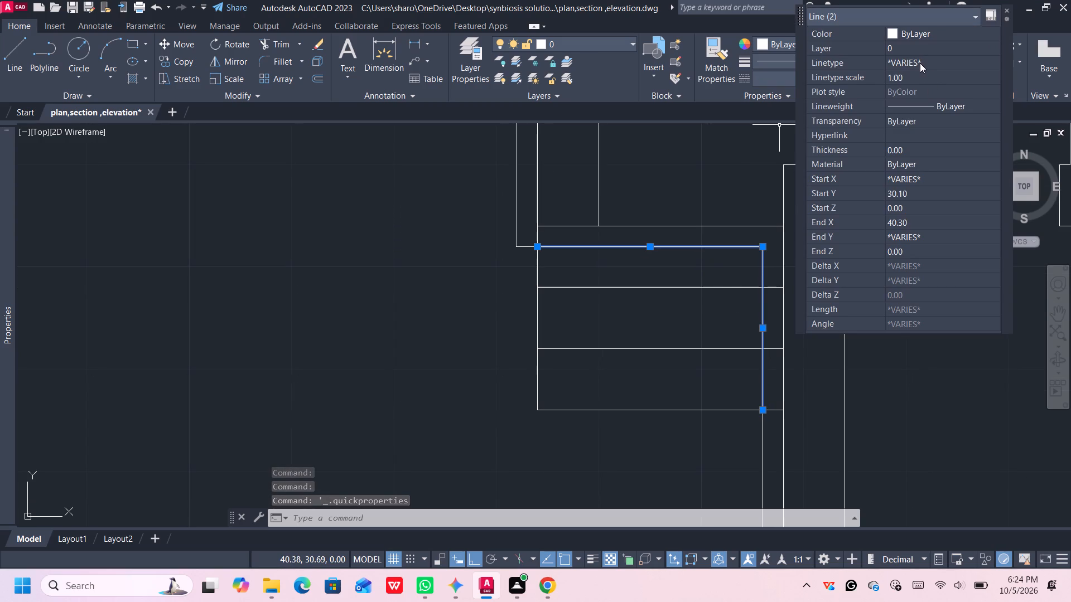
left_click(920, 63)
left_click(931, 59)
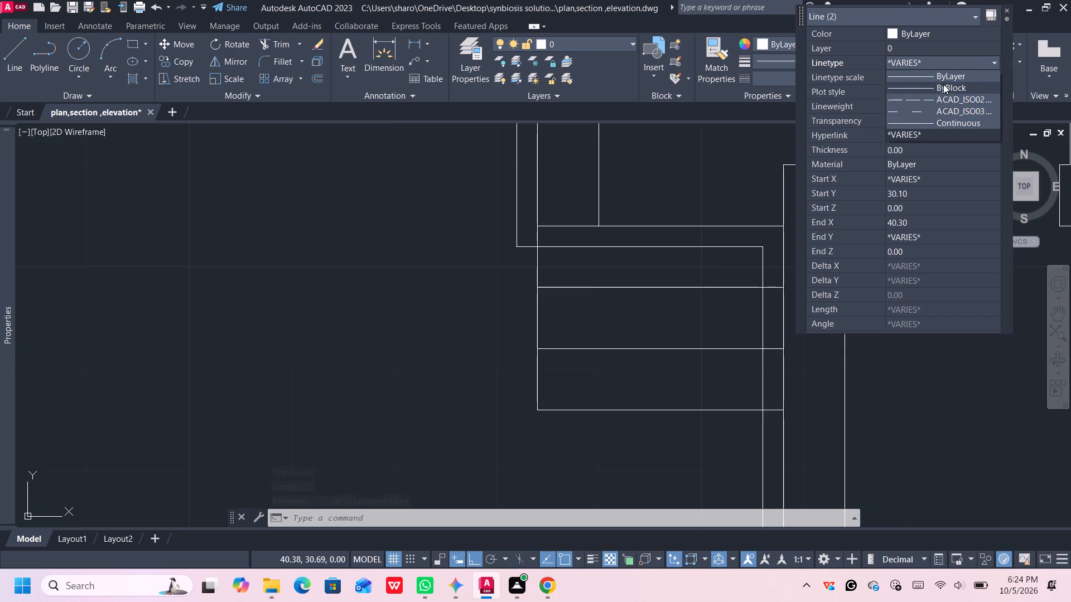
left_click(944, 76)
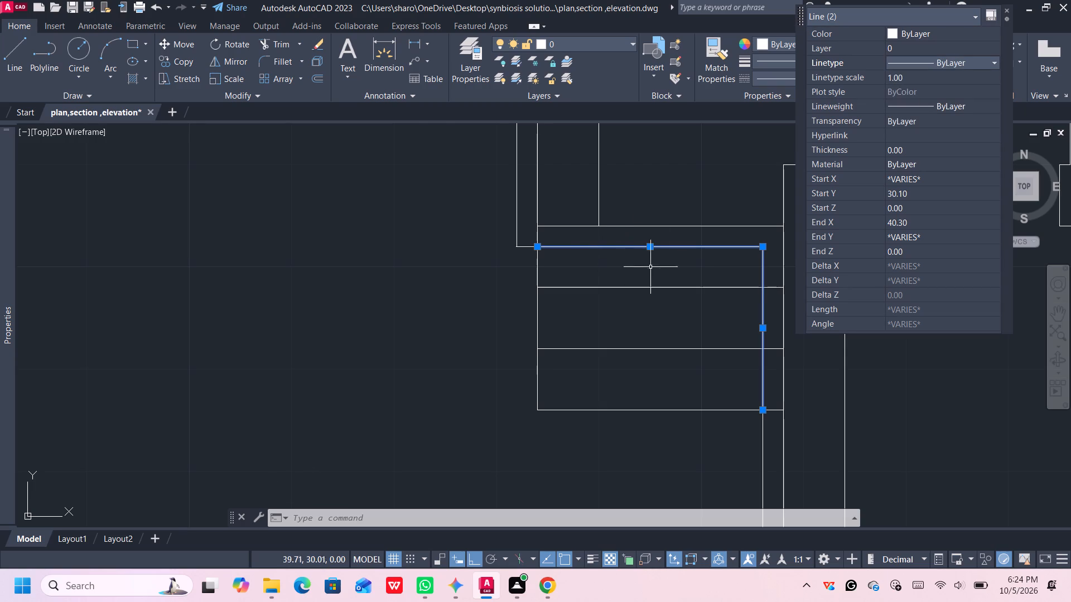
scroll(676, 249, "up", 1)
middle_click_drag(678, 248, 671, 241)
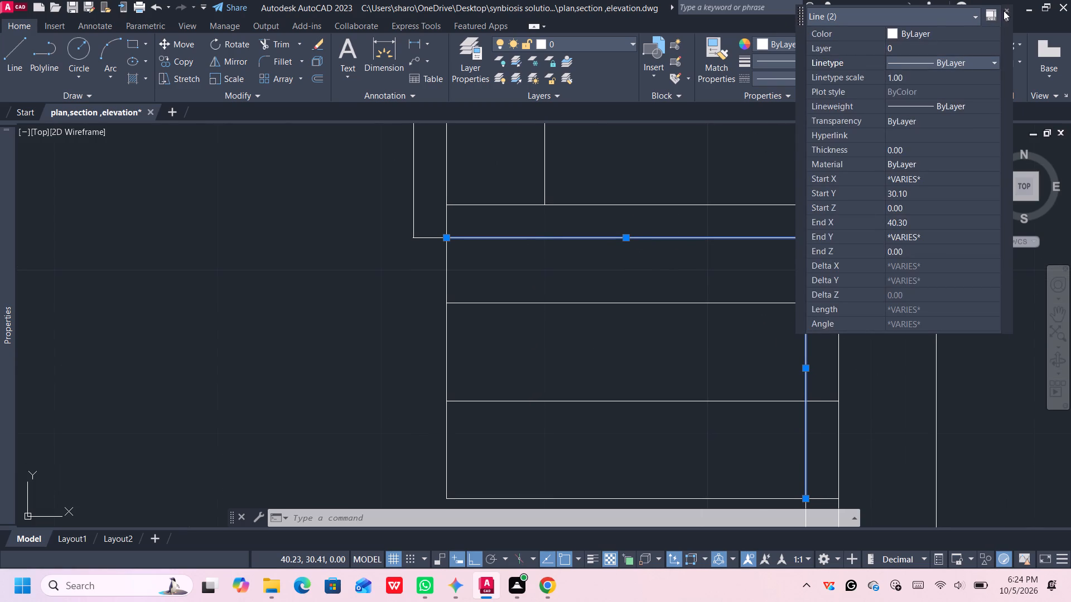
left_click(1005, 11)
left_click(1007, 9)
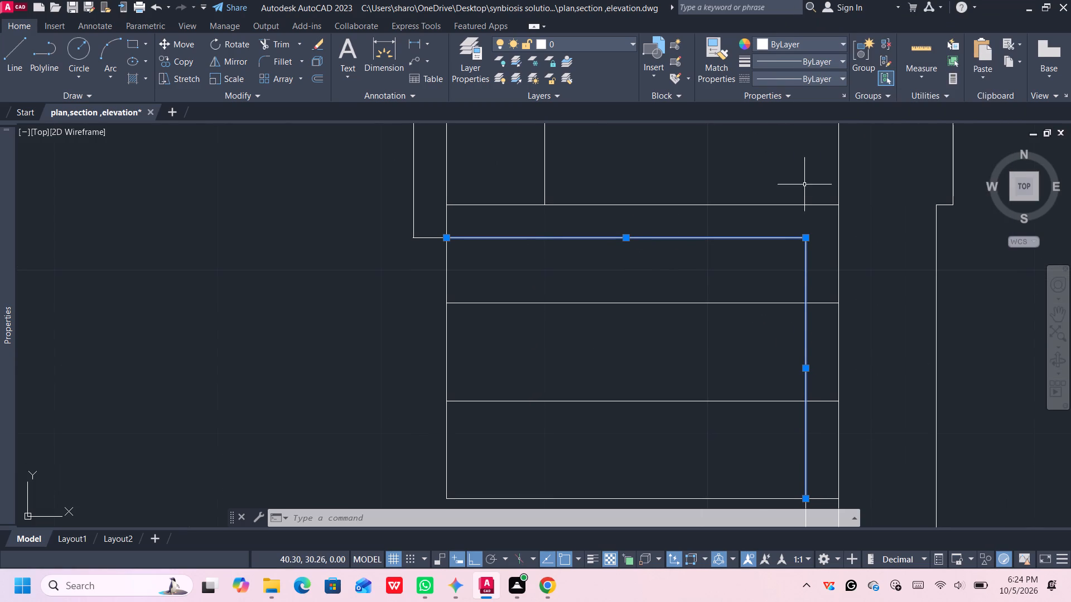
scroll(795, 178, "up", 1)
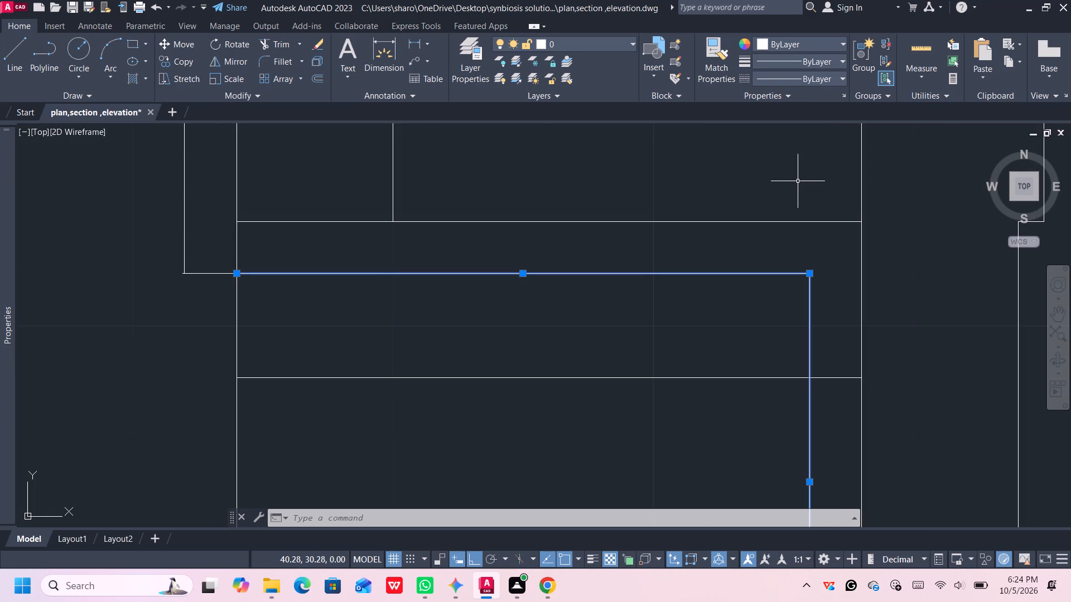
key("Escape")
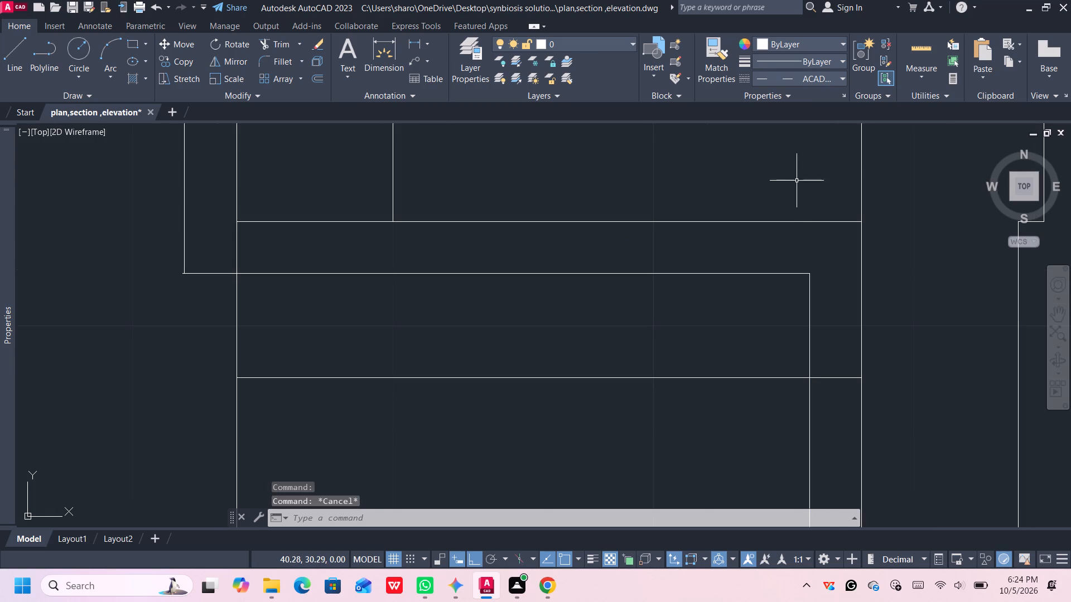
Draw a short vertical tick line across the horizontal line over the steps, on the wall line where it begins.
key("l")
key("Return")
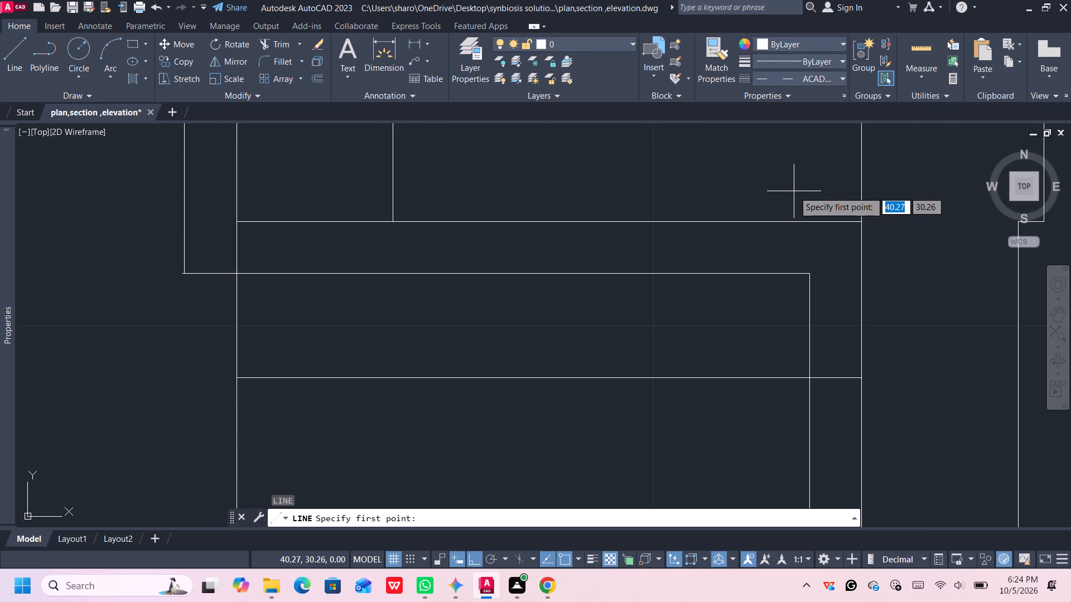
left_click(235, 263)
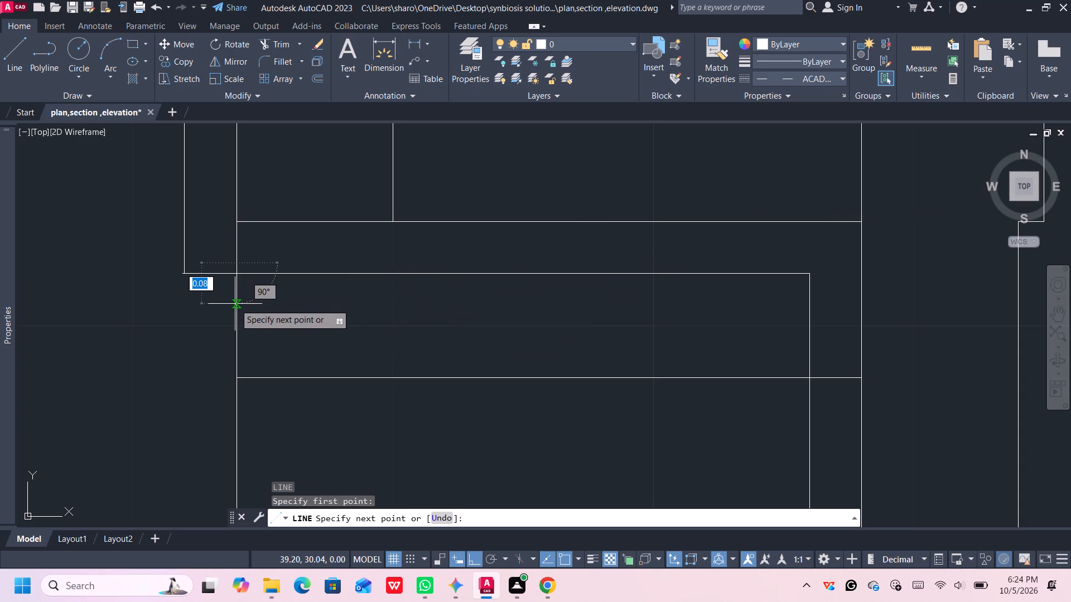
left_click(235, 299)
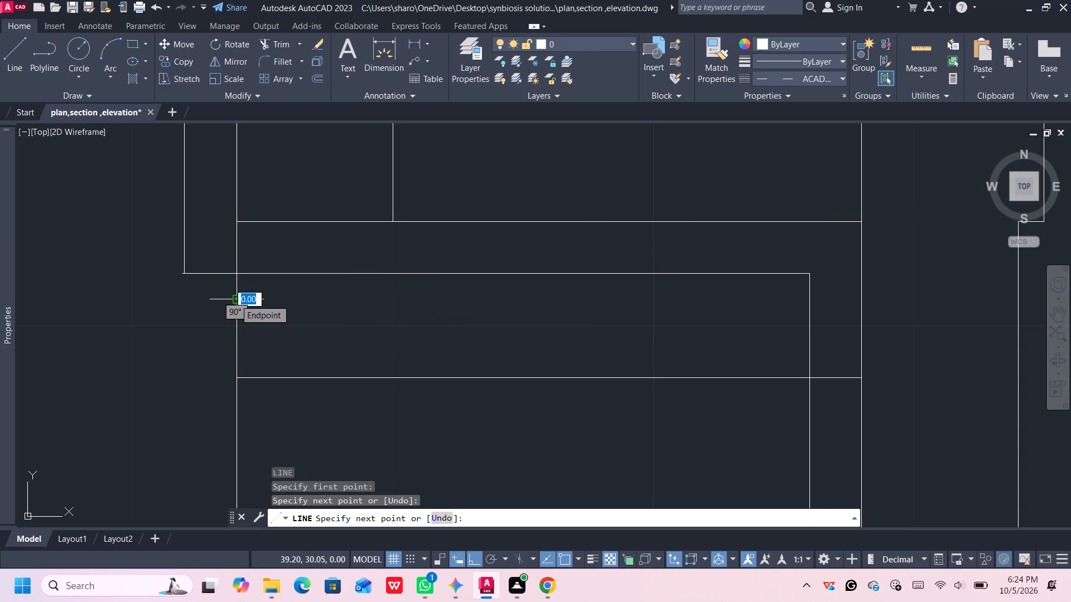
key("space")
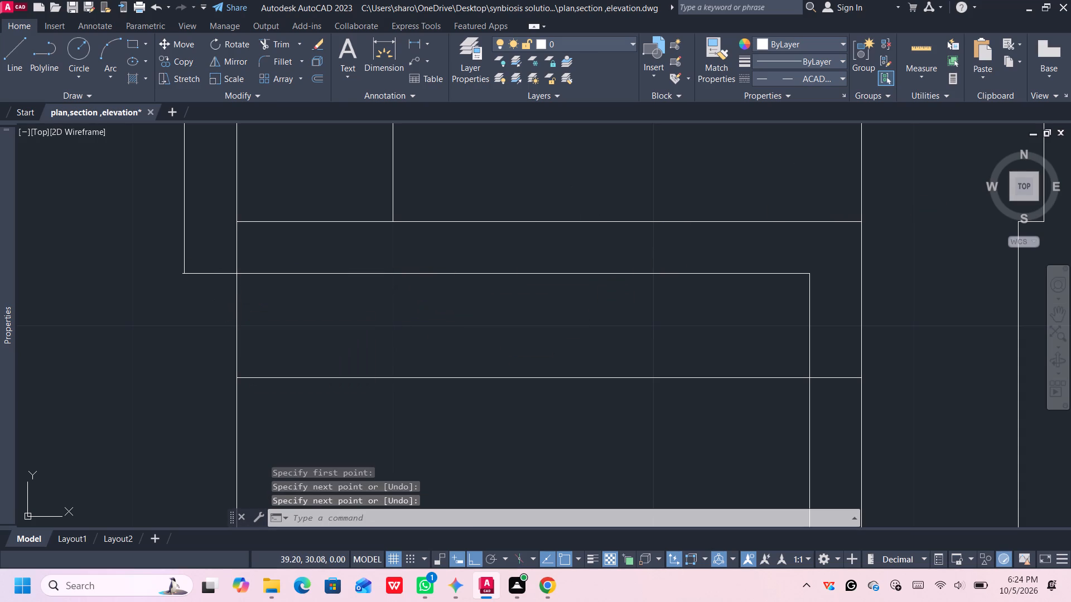
Move the short tick 0.2 along the horizontal line, away from the wall line.
left_click(235, 284)
left_click(238, 281)
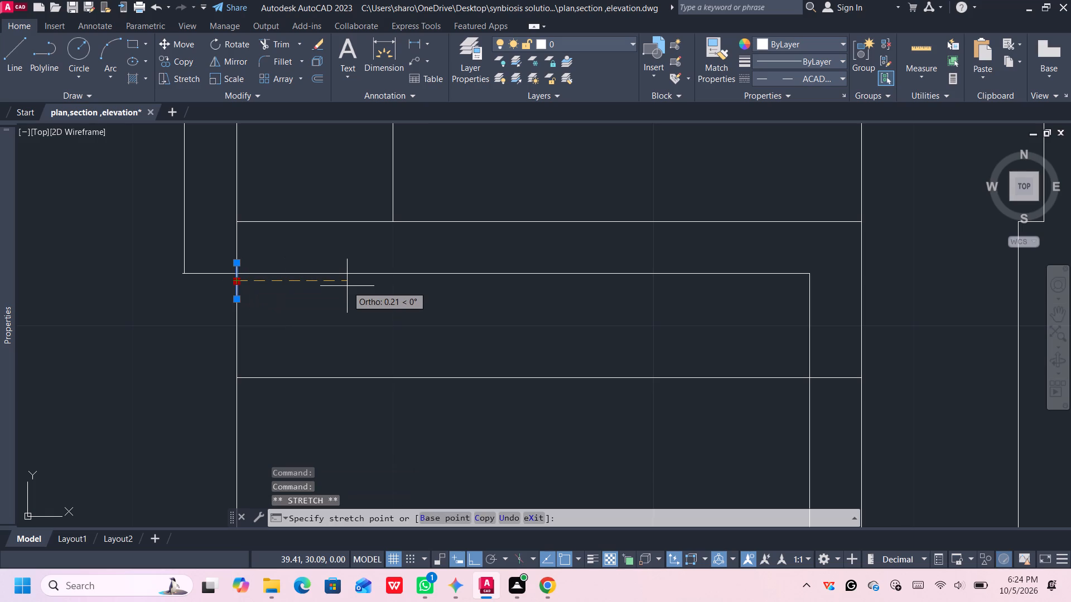
type("0.2")
key("Return")
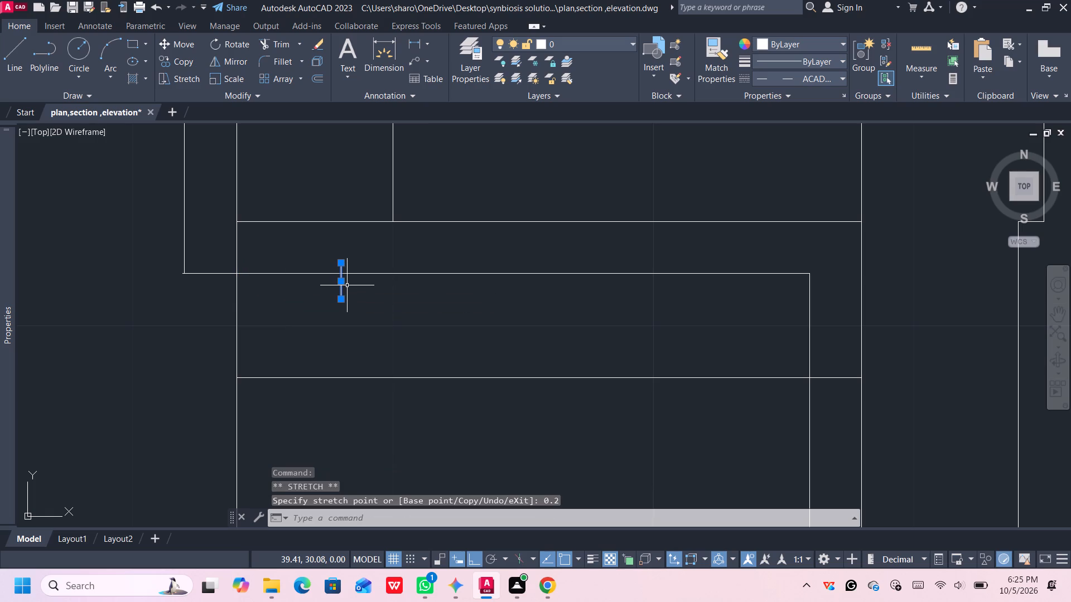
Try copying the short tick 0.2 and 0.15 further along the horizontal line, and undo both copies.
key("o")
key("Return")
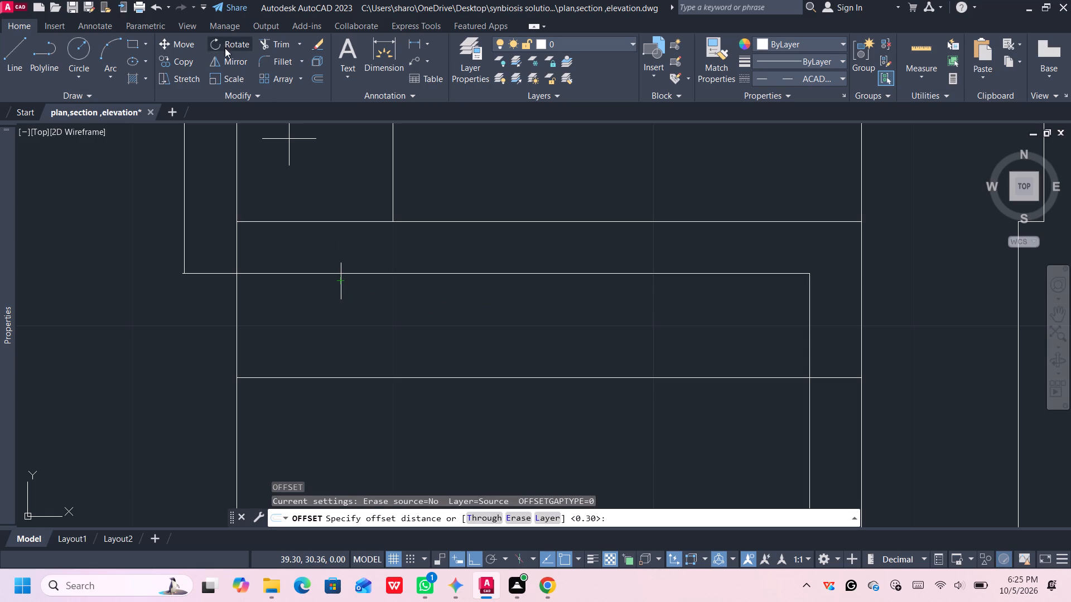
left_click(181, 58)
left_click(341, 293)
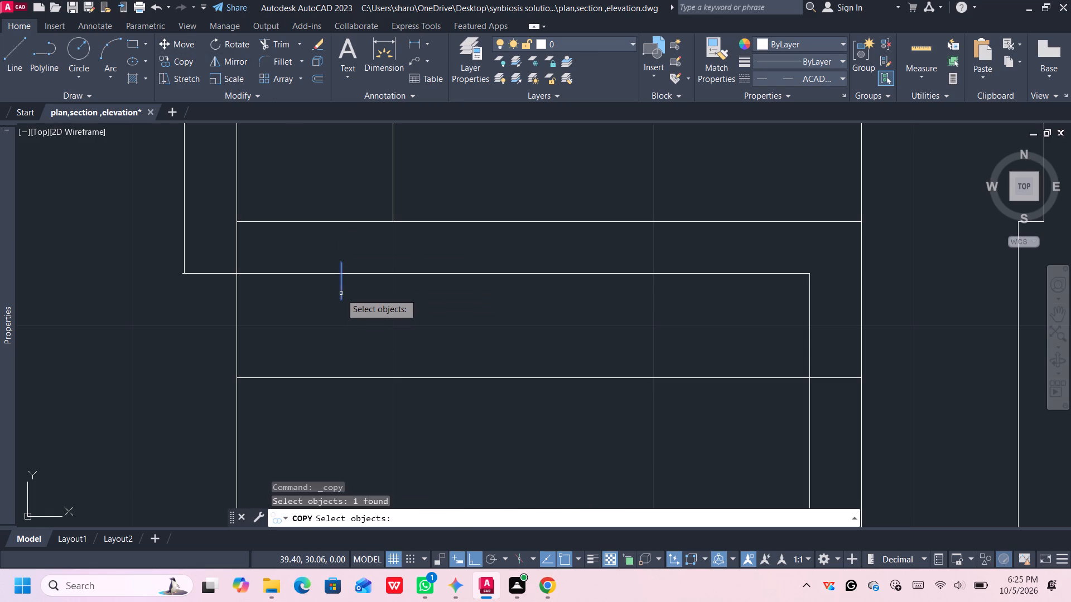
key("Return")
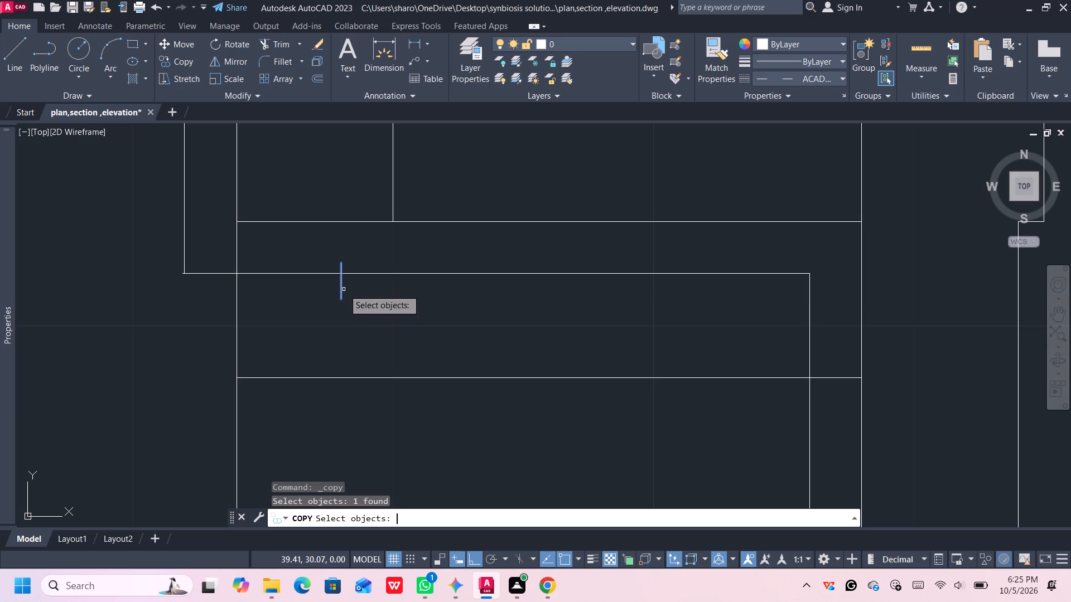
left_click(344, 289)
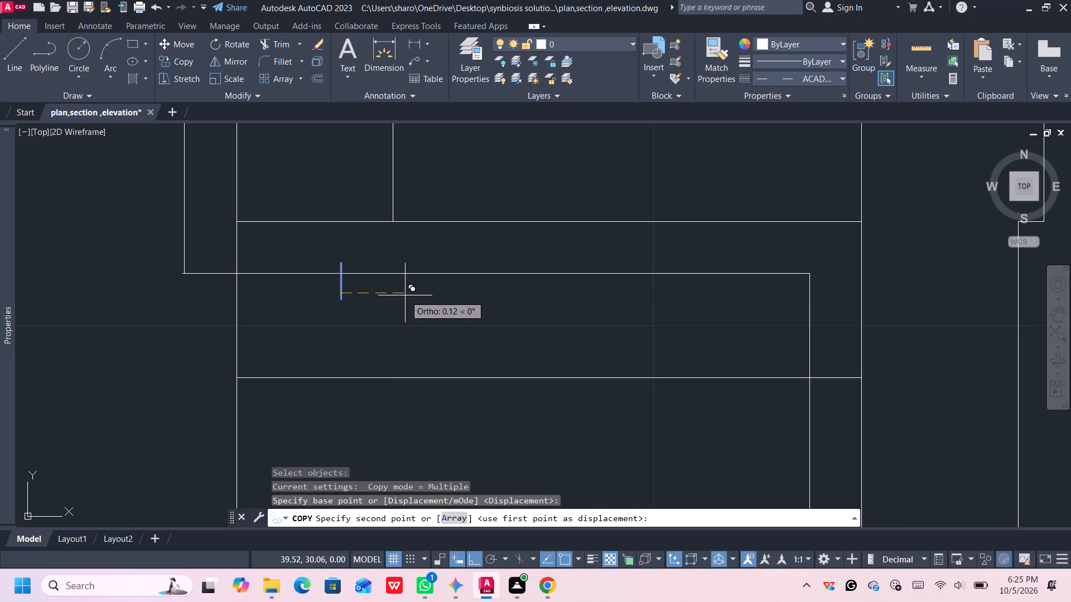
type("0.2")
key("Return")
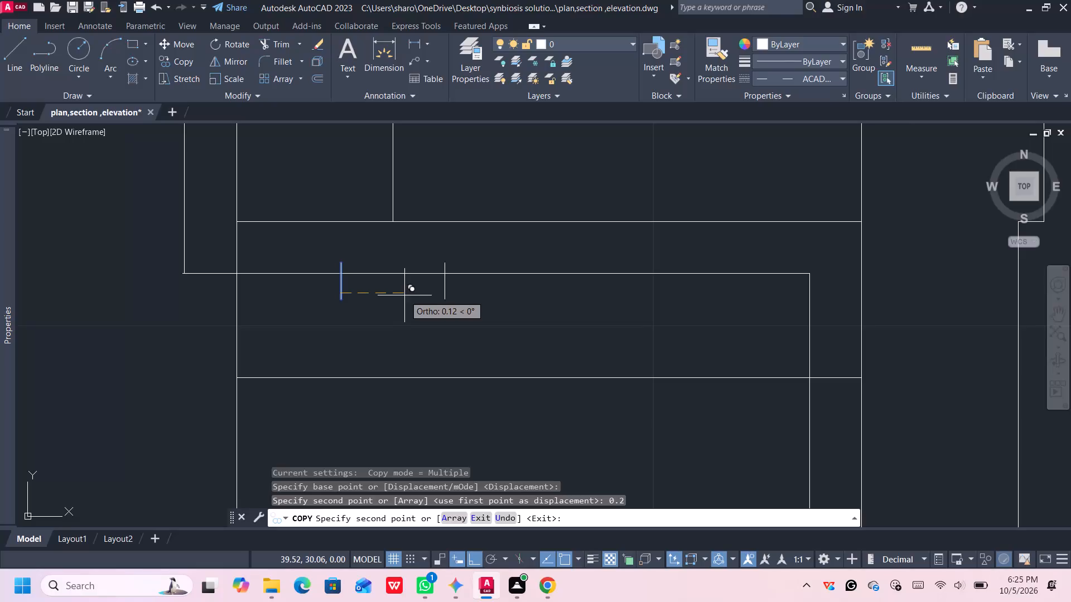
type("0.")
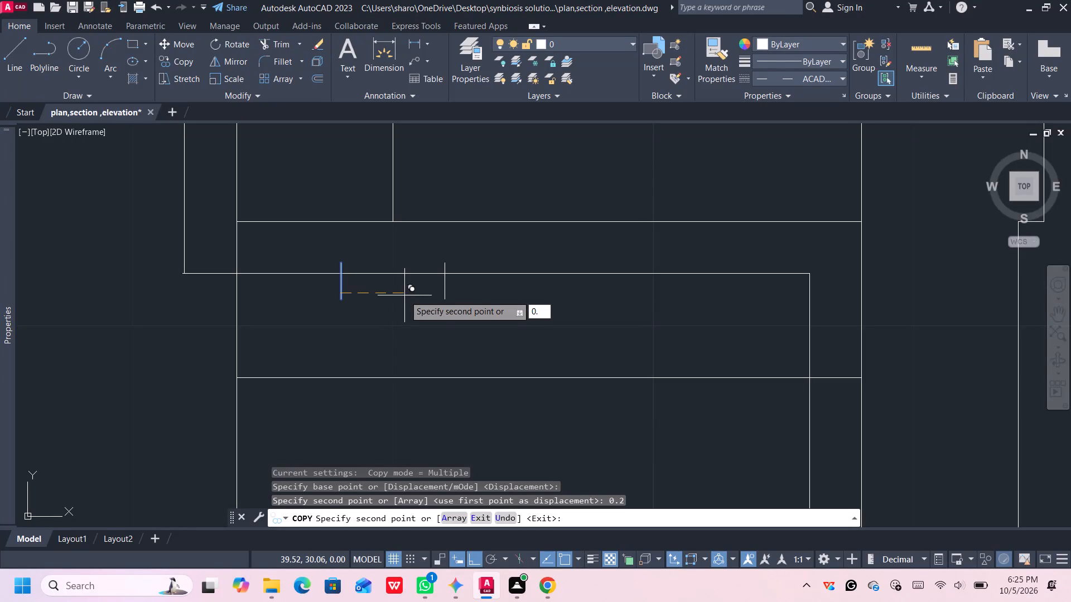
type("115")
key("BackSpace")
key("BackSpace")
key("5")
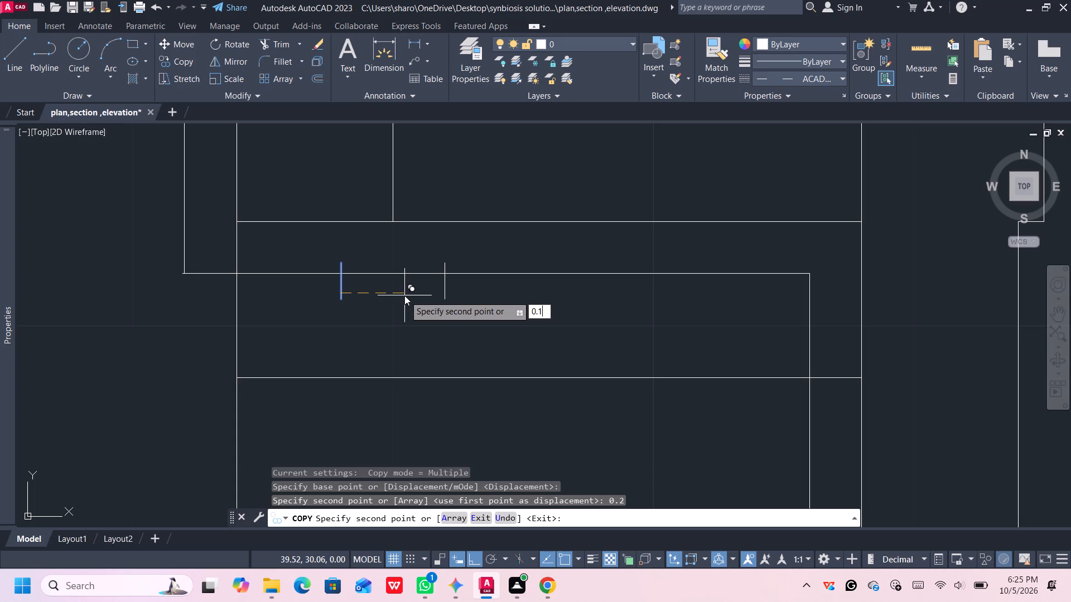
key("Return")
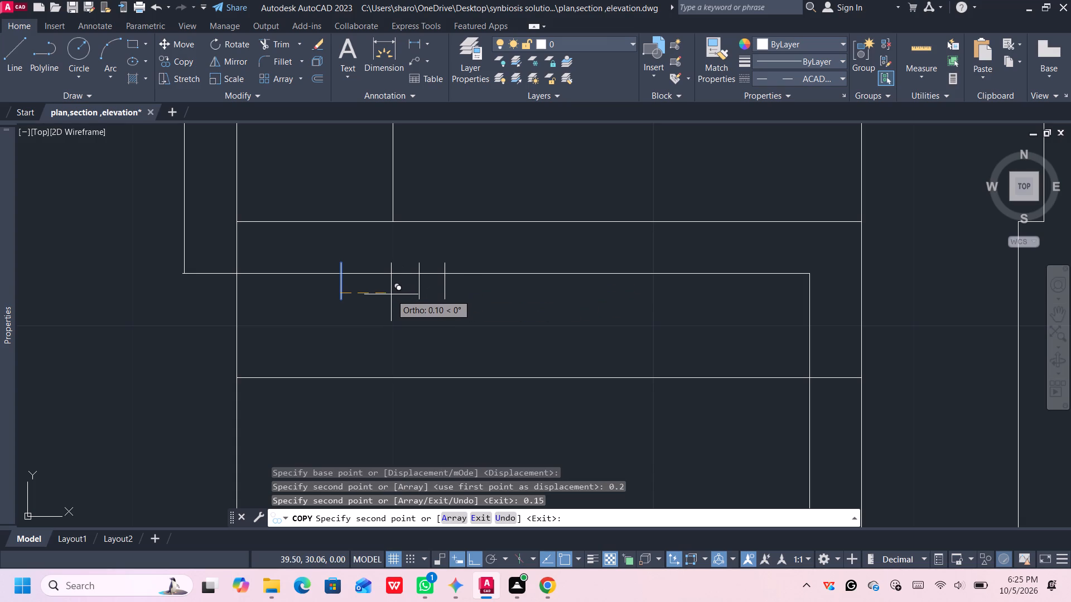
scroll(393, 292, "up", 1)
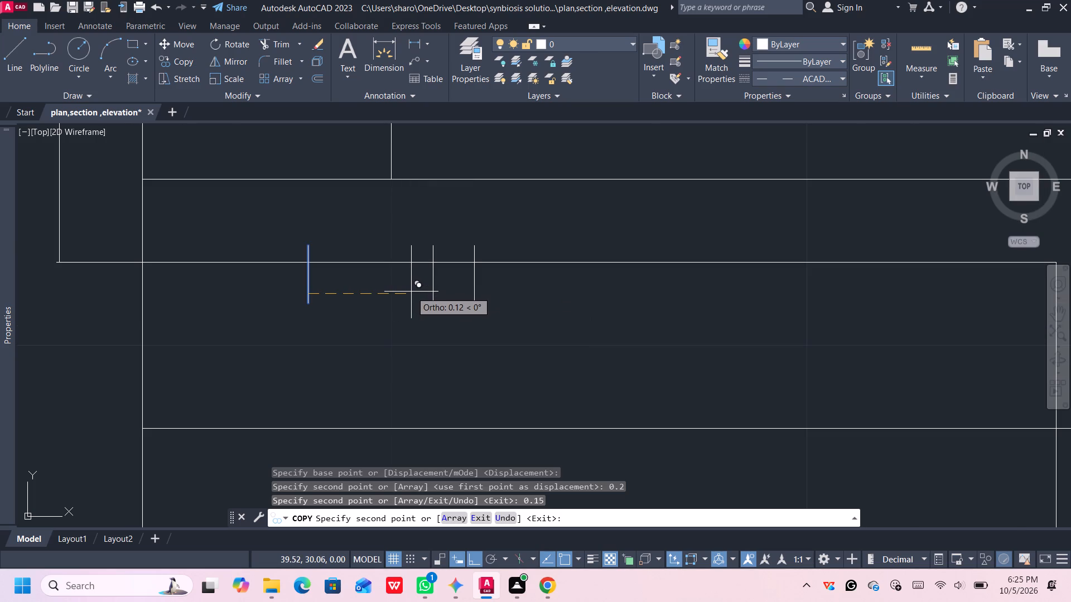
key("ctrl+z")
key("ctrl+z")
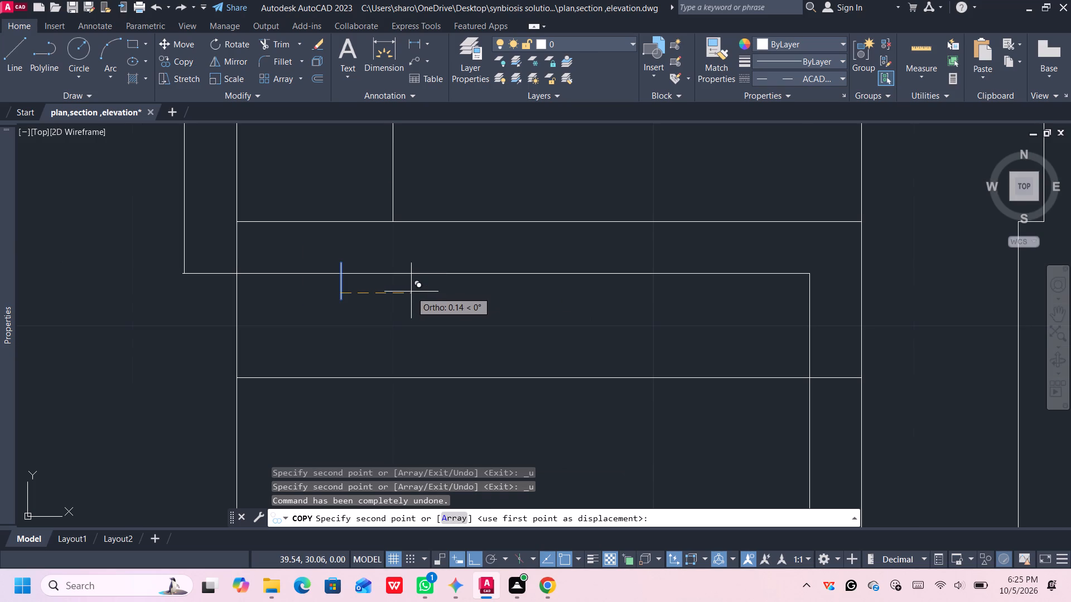
Copy the short tick 0.15 along the horizontal line, then repeat copies at roughly 0.13 spacing until just before the corner.
type("0.15")
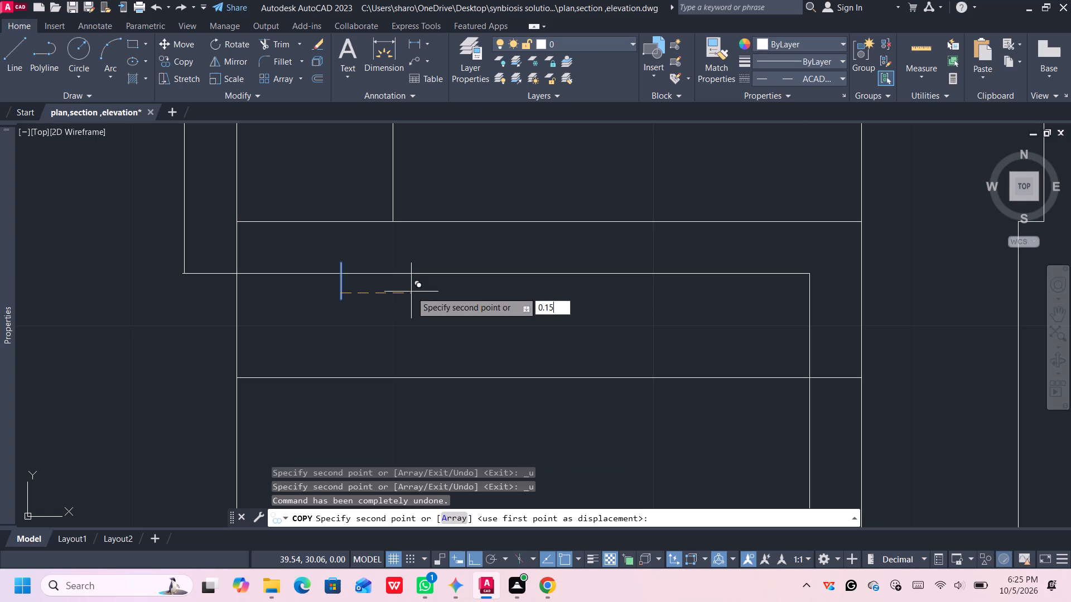
key("Return")
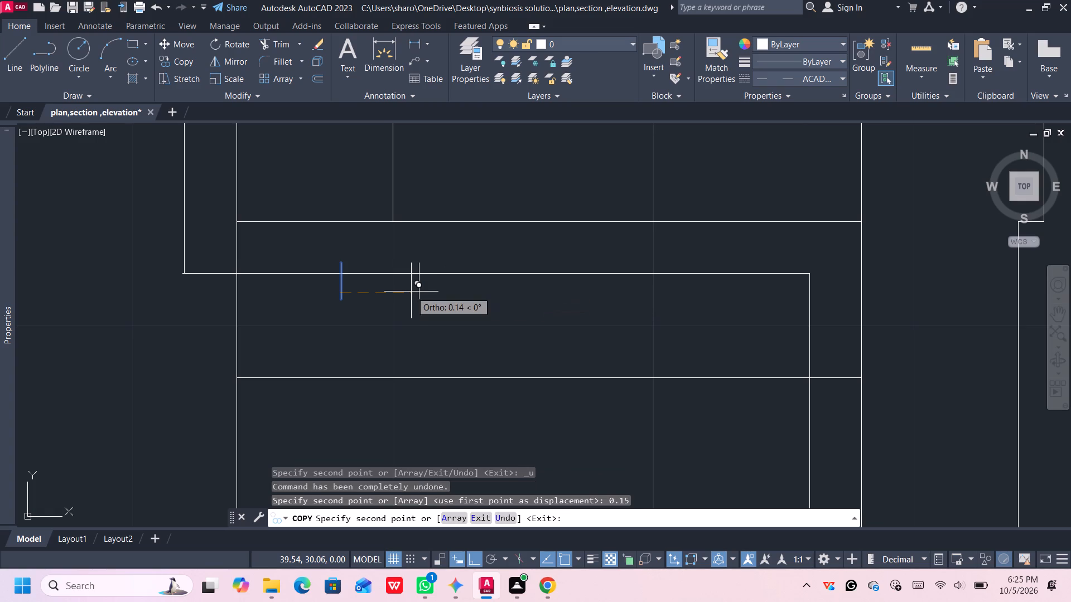
left_click(412, 292)
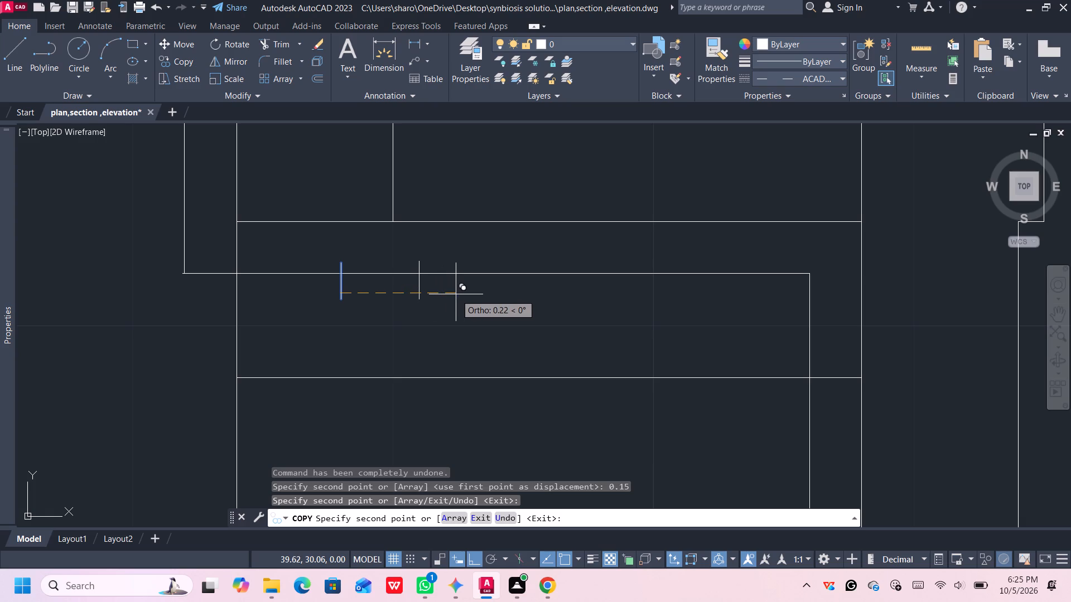
left_click(487, 289)
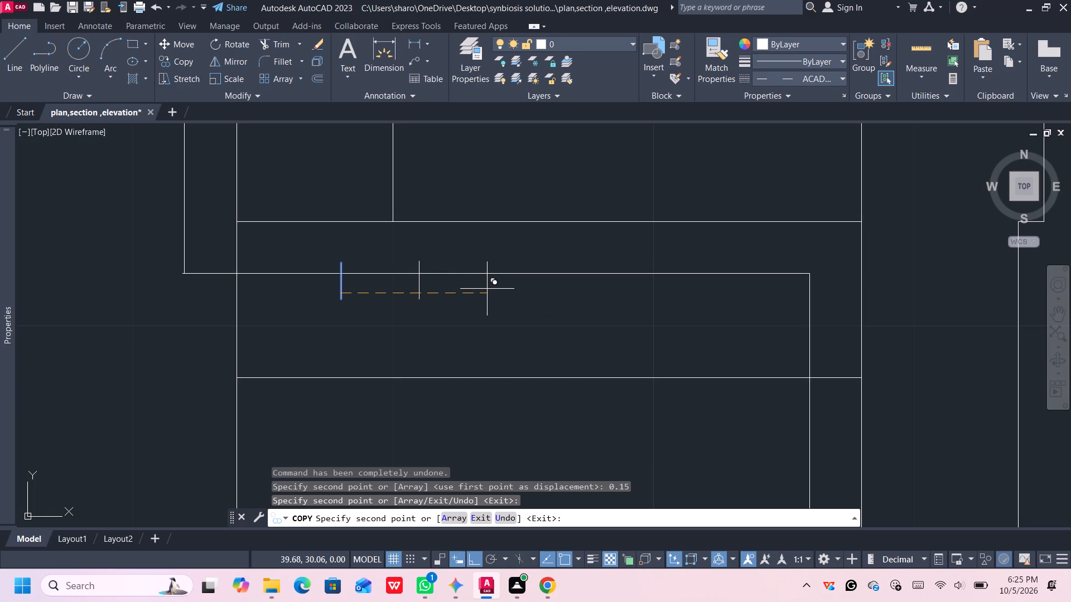
left_click(558, 286)
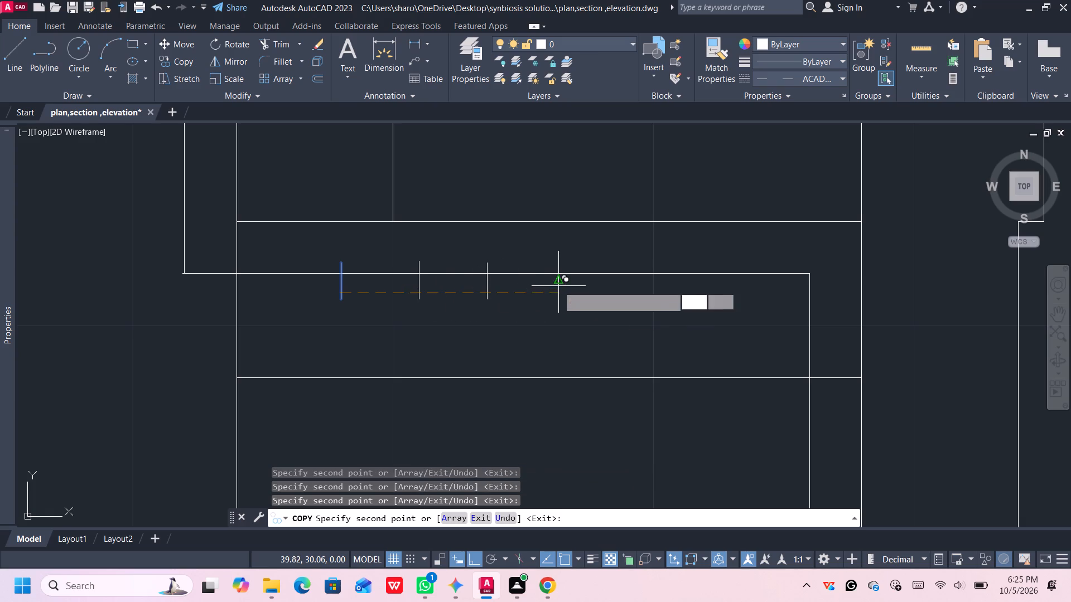
left_click(625, 287)
left_click(699, 285)
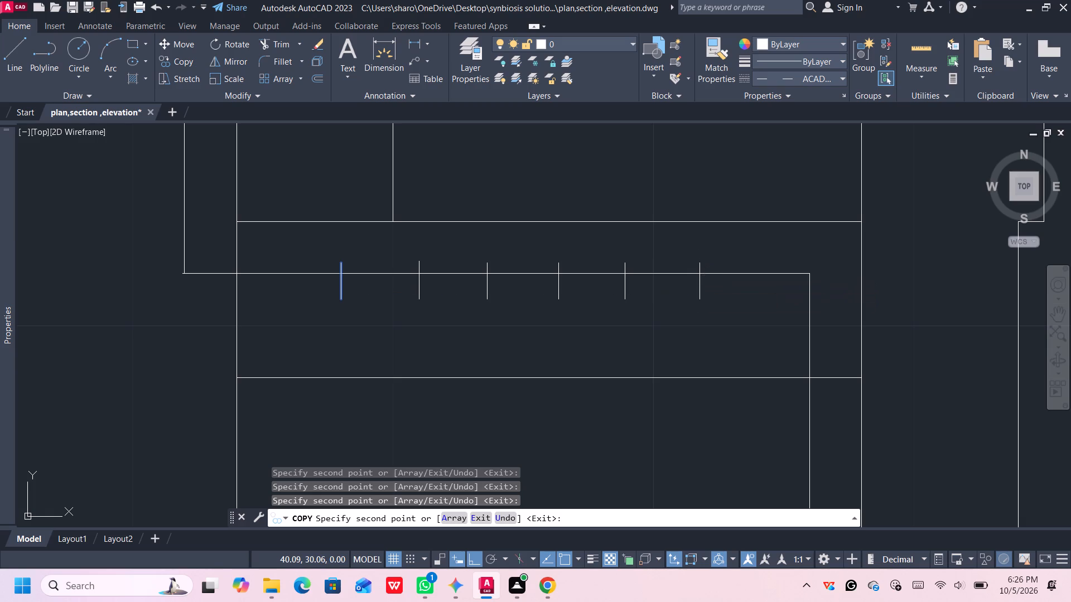
left_click(759, 288)
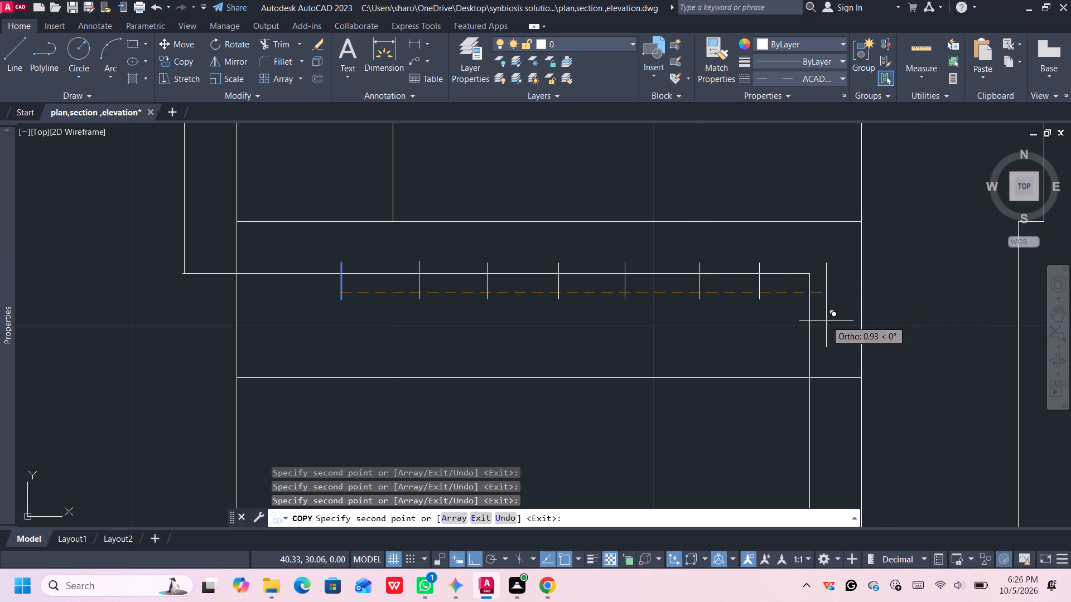
key("space")
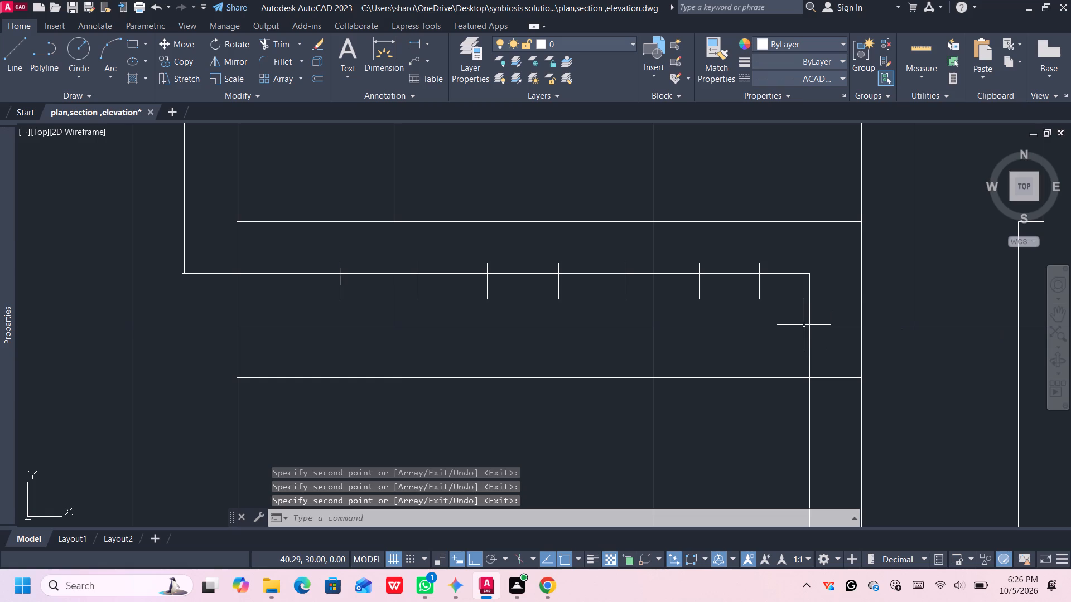
Trim alternate segments of the horizontal line between the ticks, including the one between the wall line and the first tick.
type("tr")
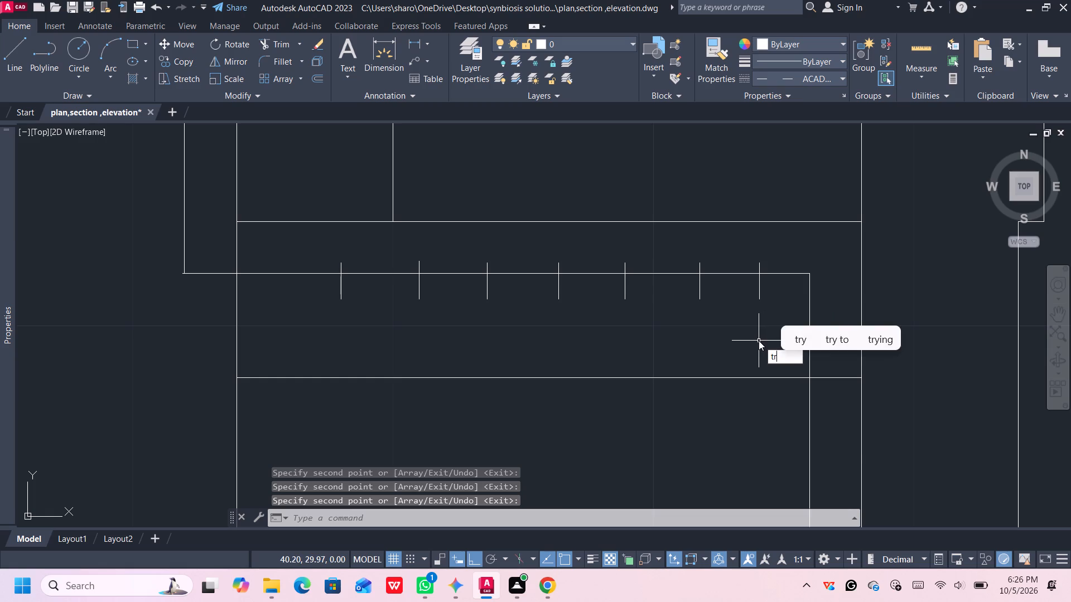
key("Return")
left_click(727, 274)
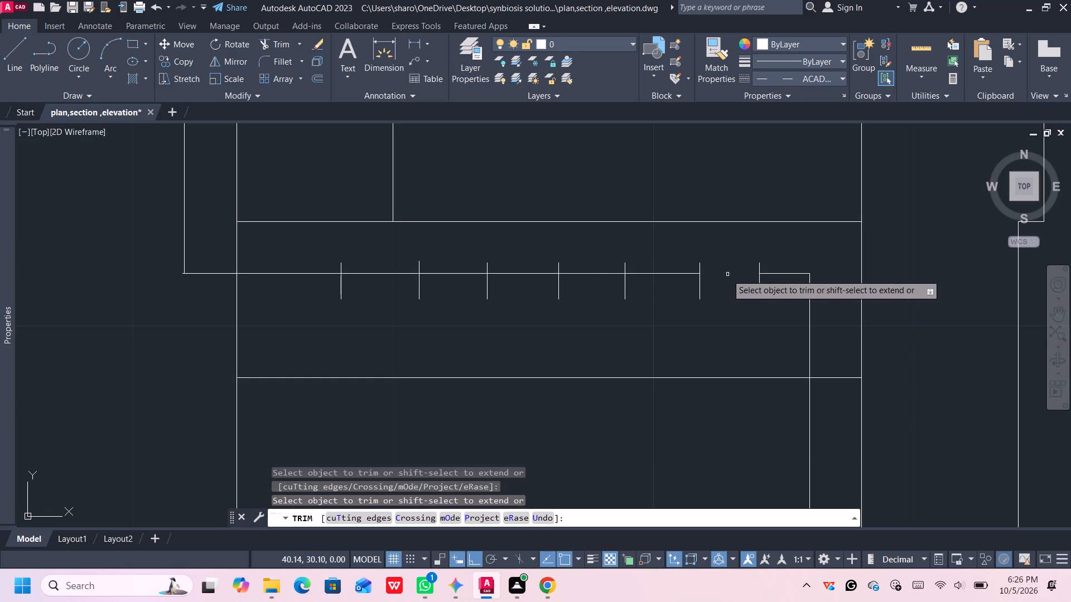
left_click(580, 273)
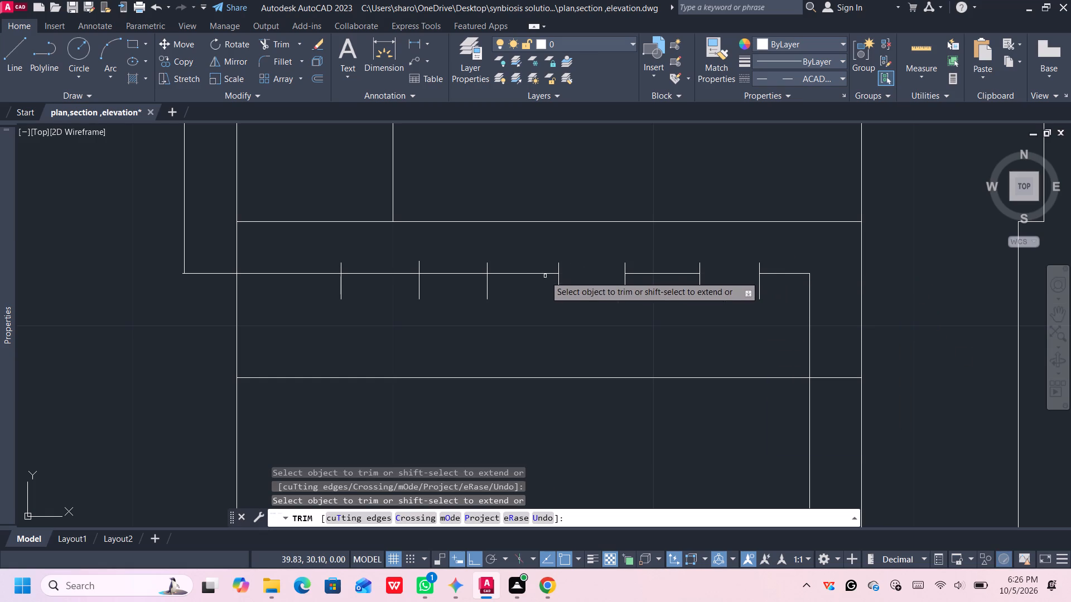
left_click(445, 273)
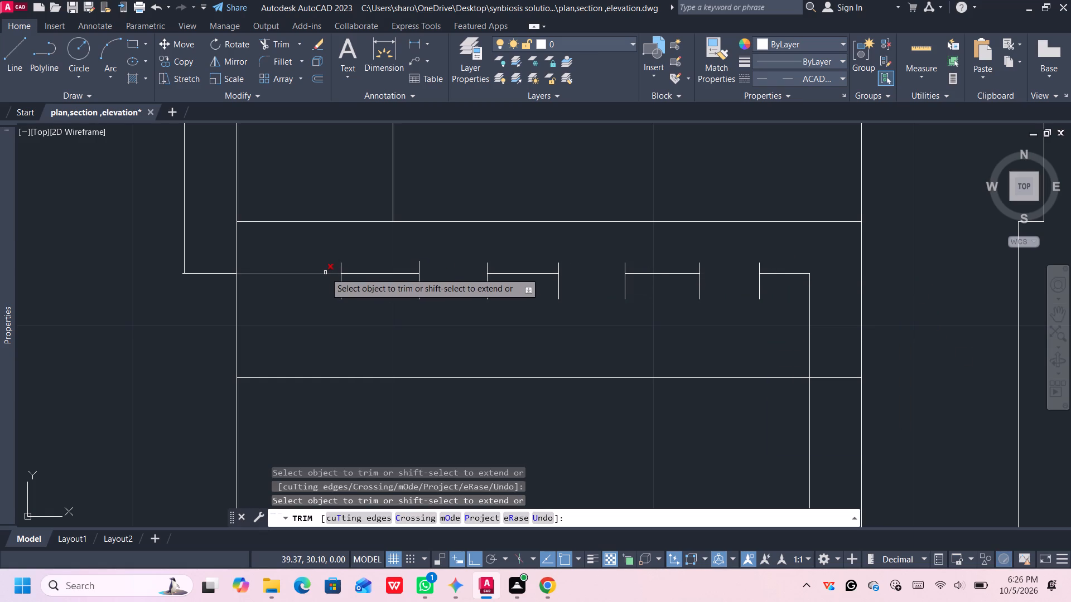
left_click(325, 273)
scroll(331, 287, "down", 1)
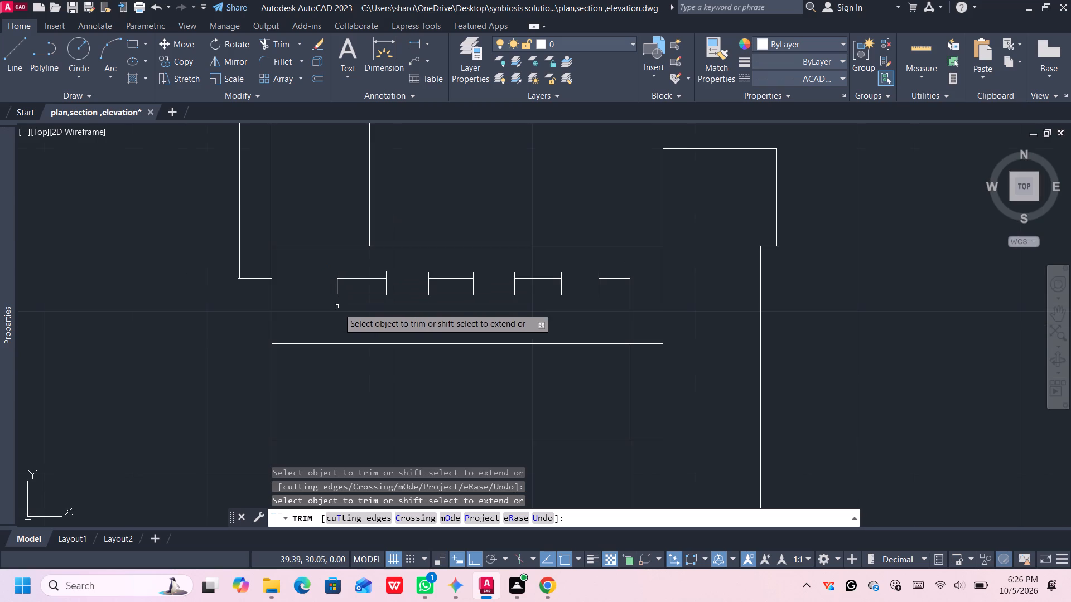
middle_click_drag(356, 313, 352, 295)
key("space")
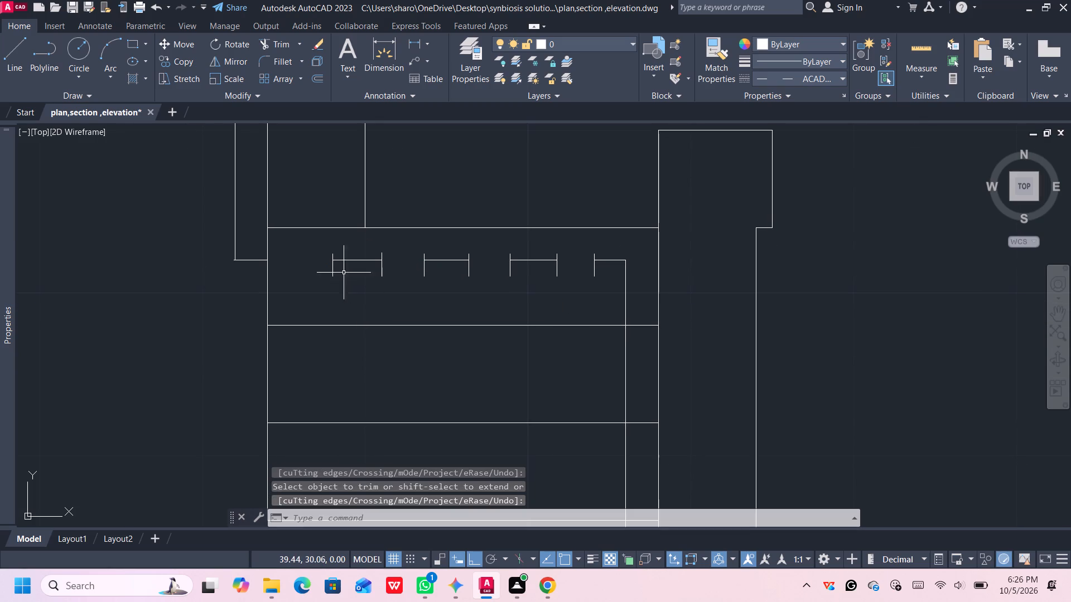
Delete all the short vertical ticks along the horizontal line, including the duplicate at the end of the first dash.
left_click(332, 270)
left_click(380, 270)
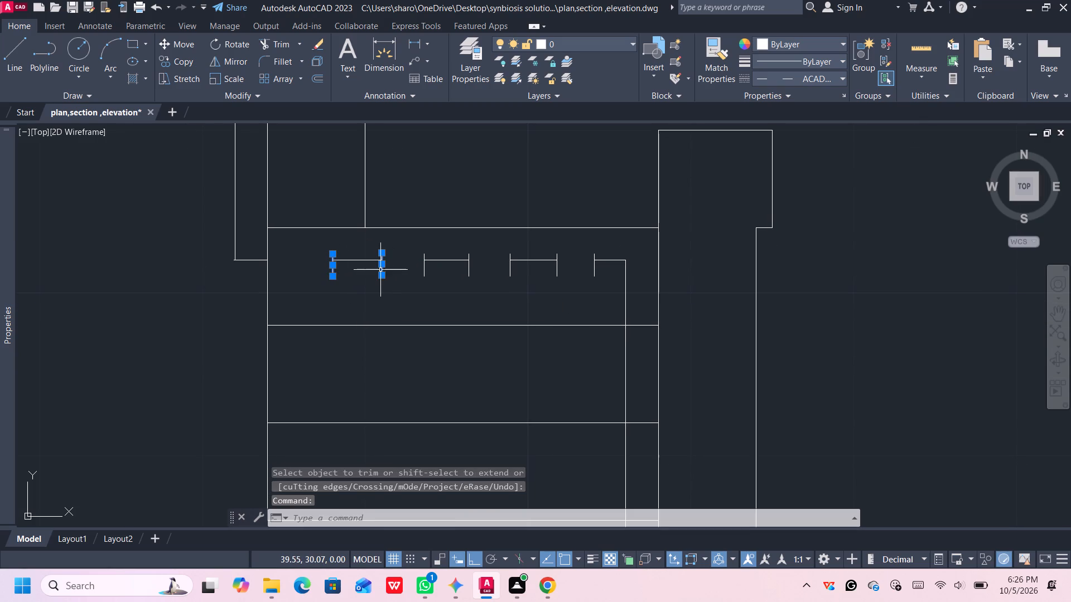
left_click(422, 270)
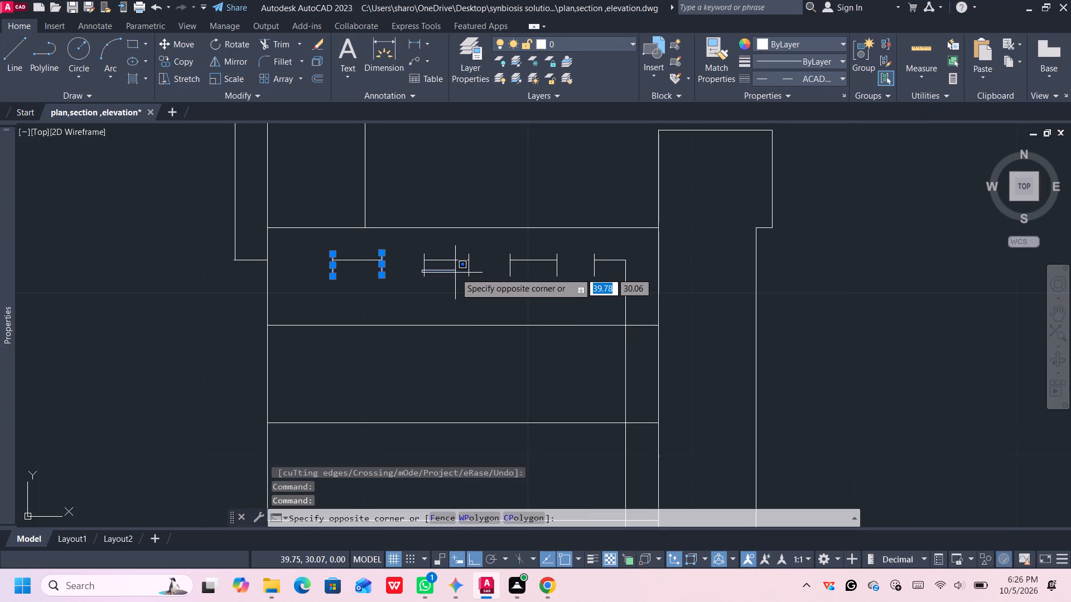
left_click(481, 268)
left_click_drag(481, 268, 472, 270)
left_click_drag(474, 274, 412, 279)
left_click_drag(436, 273, 414, 274)
left_click_drag(602, 270, 599, 270)
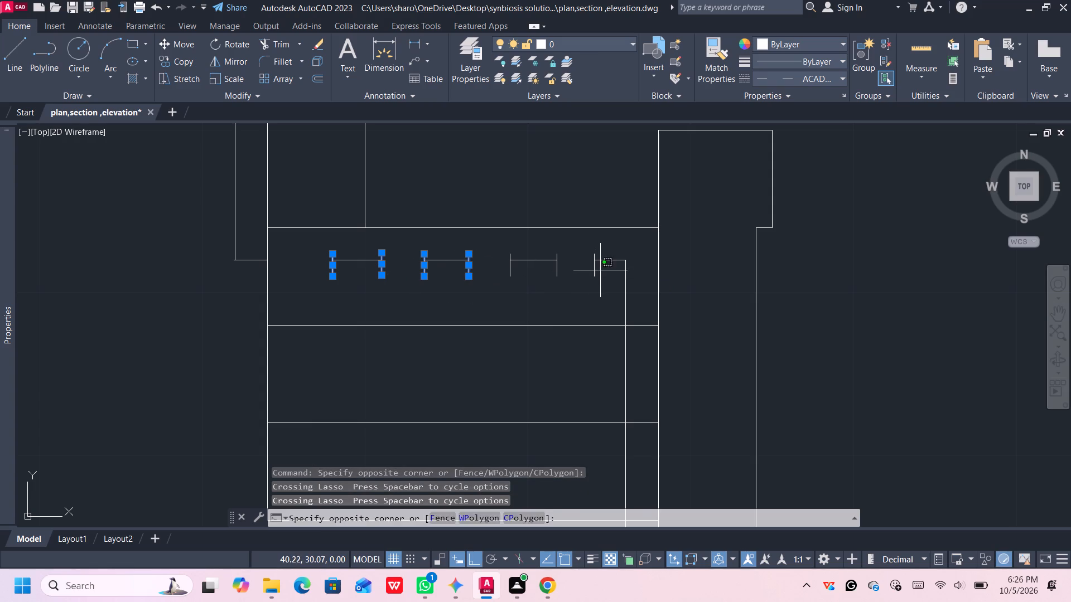
left_click_drag(599, 270, 499, 269)
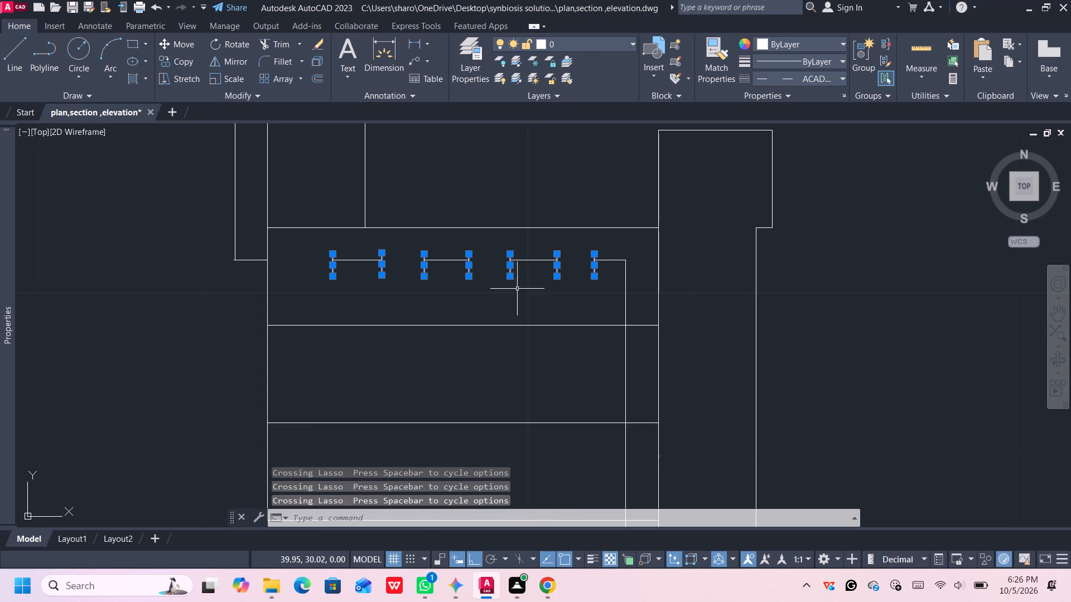
key("Delete")
middle_click_drag(545, 312, 531, 289)
left_click(366, 246)
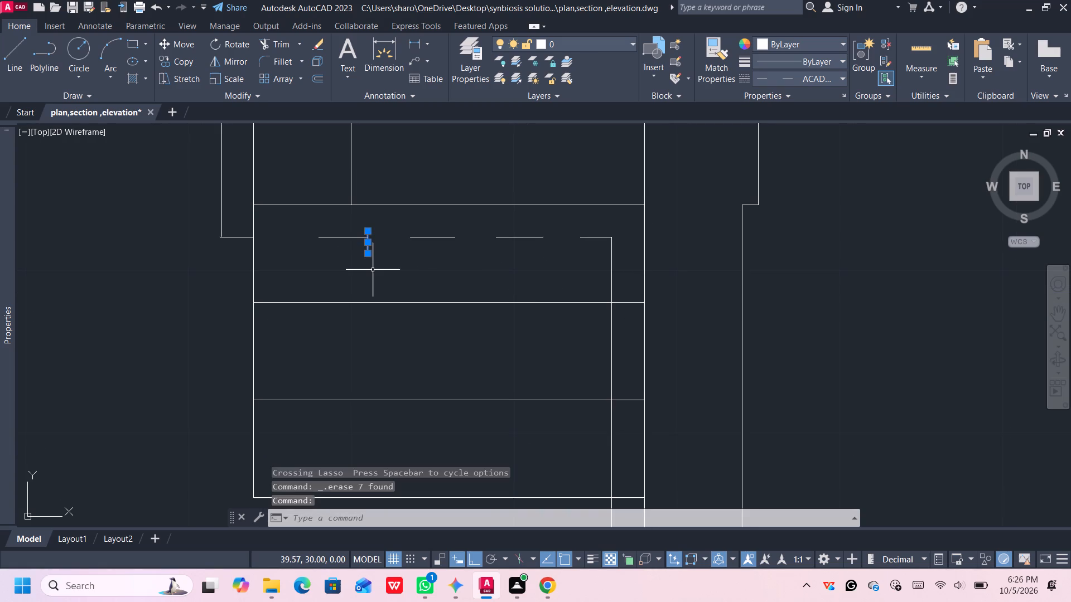
key("Delete")
Draw a short horizontal tick about 0.03 long, outward from the corner where the dashed line meets the vertical line.
scroll(580, 343, "down", 1)
middle_click_drag(578, 345, 541, 294)
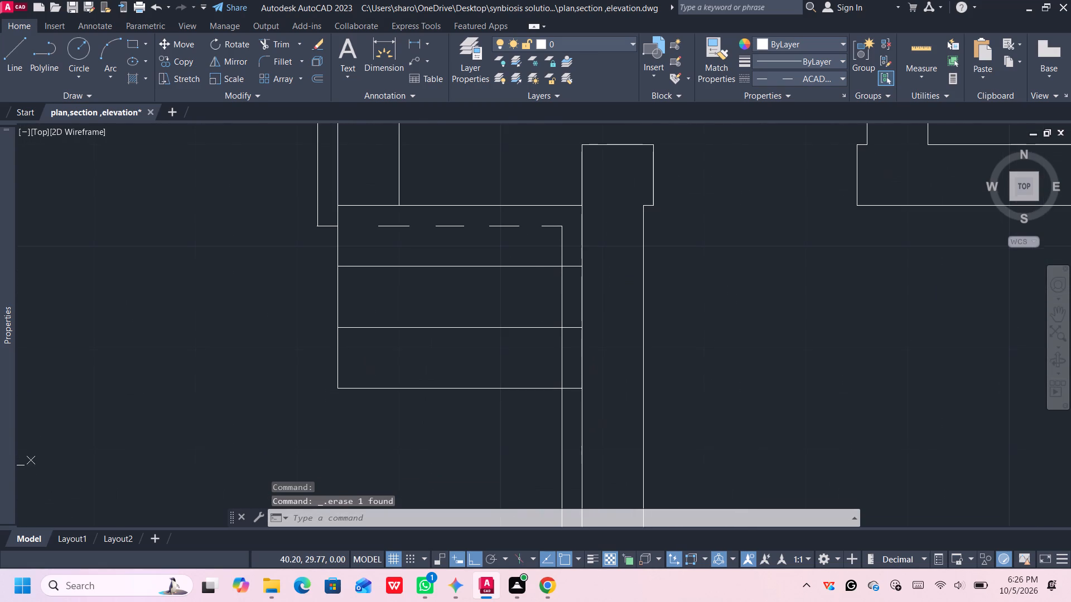
middle_click_drag(553, 266, 457, 284)
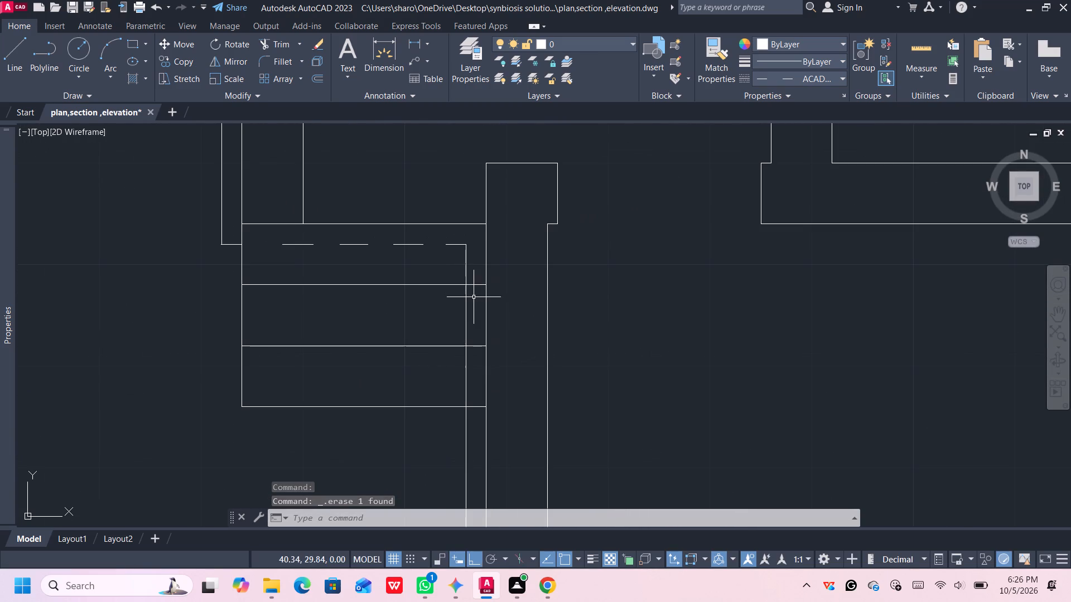
scroll(455, 264, "up", 1)
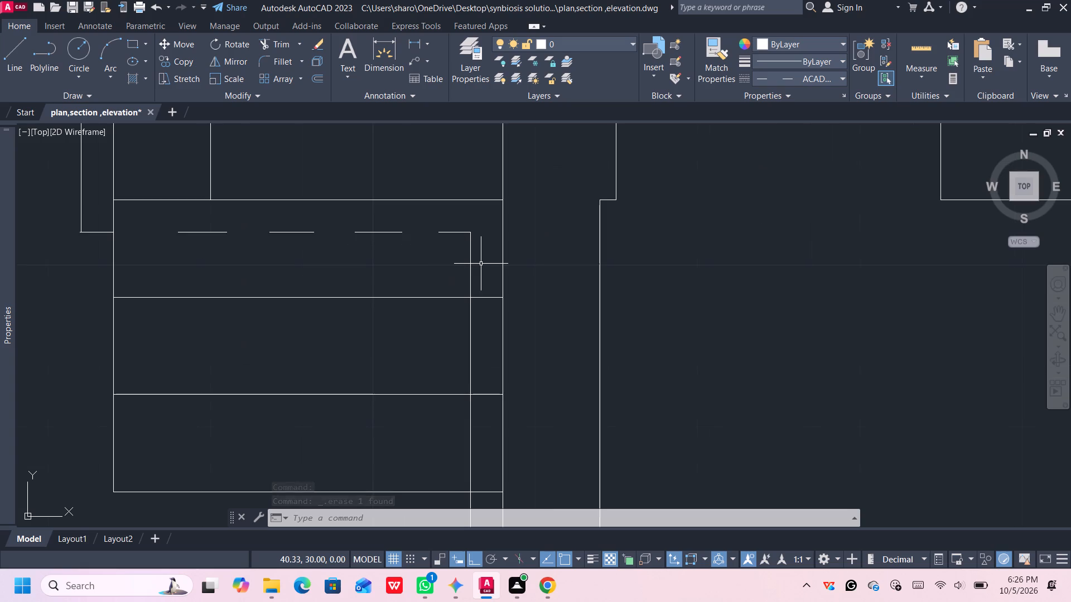
middle_click_drag(479, 265, 460, 242)
scroll(445, 234, "up", 1)
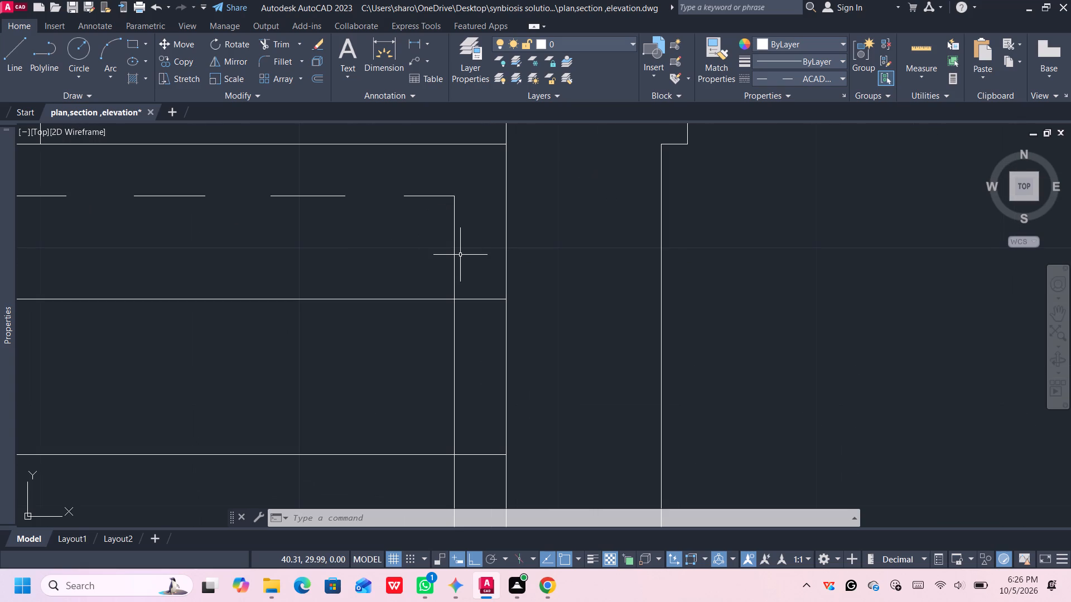
key("l")
key("Return")
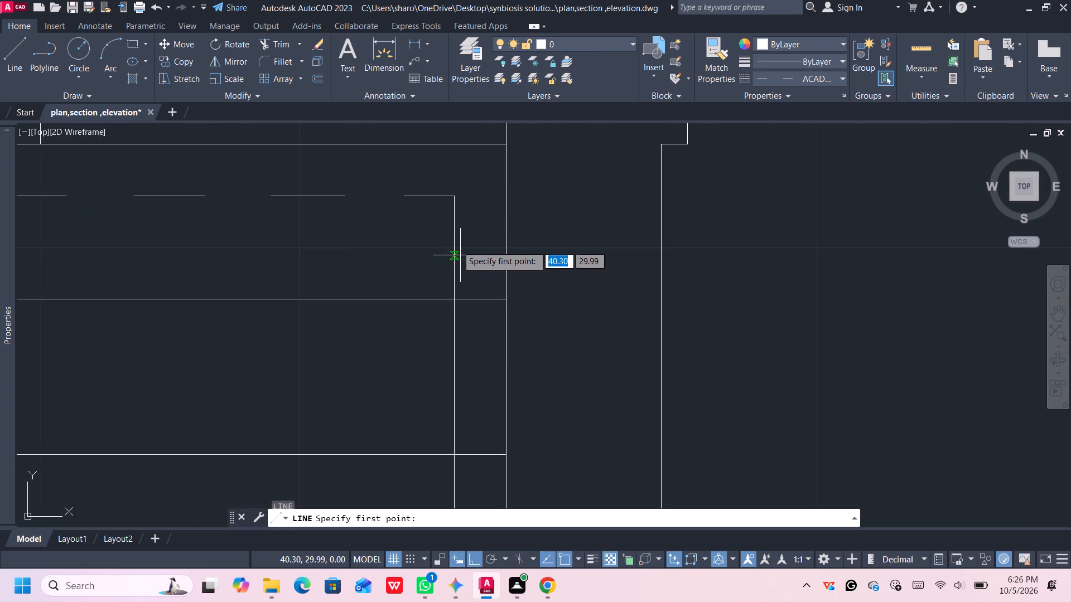
left_click(455, 197)
left_click(470, 197)
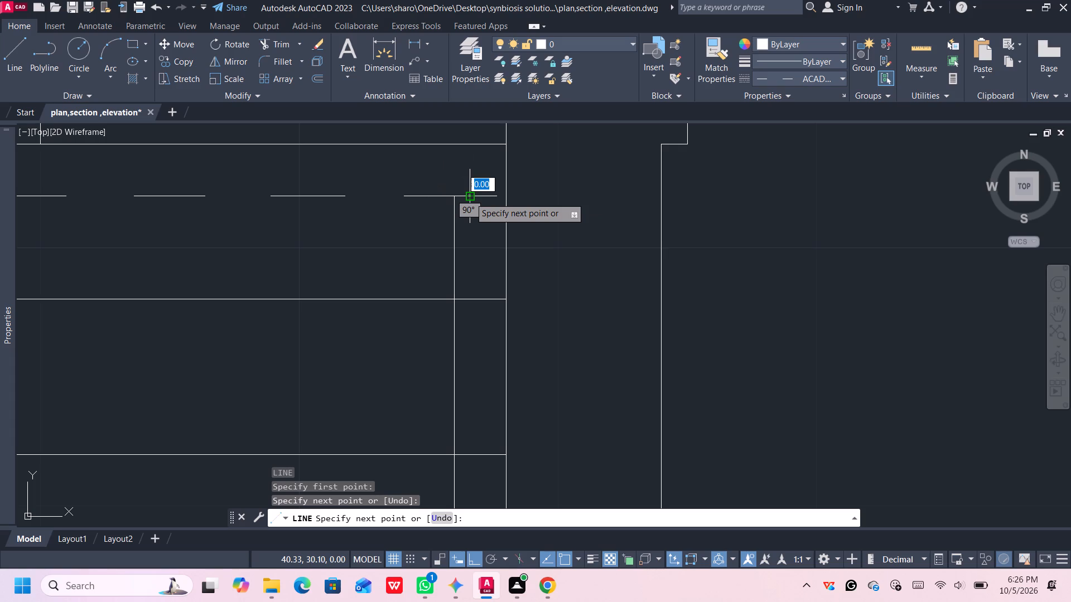
key("space")
Offset the short horizontal tick 0.1 downward along the vertical line, and offset that copy down by the same distance.
scroll(465, 200, "up", 1)
left_click(463, 195)
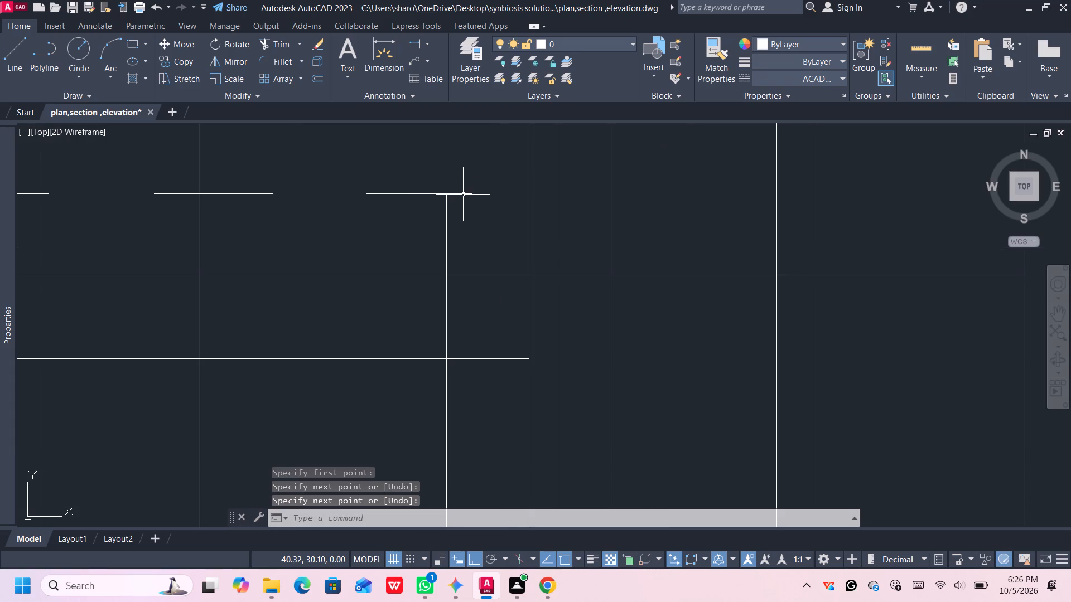
key("o")
key("Return")
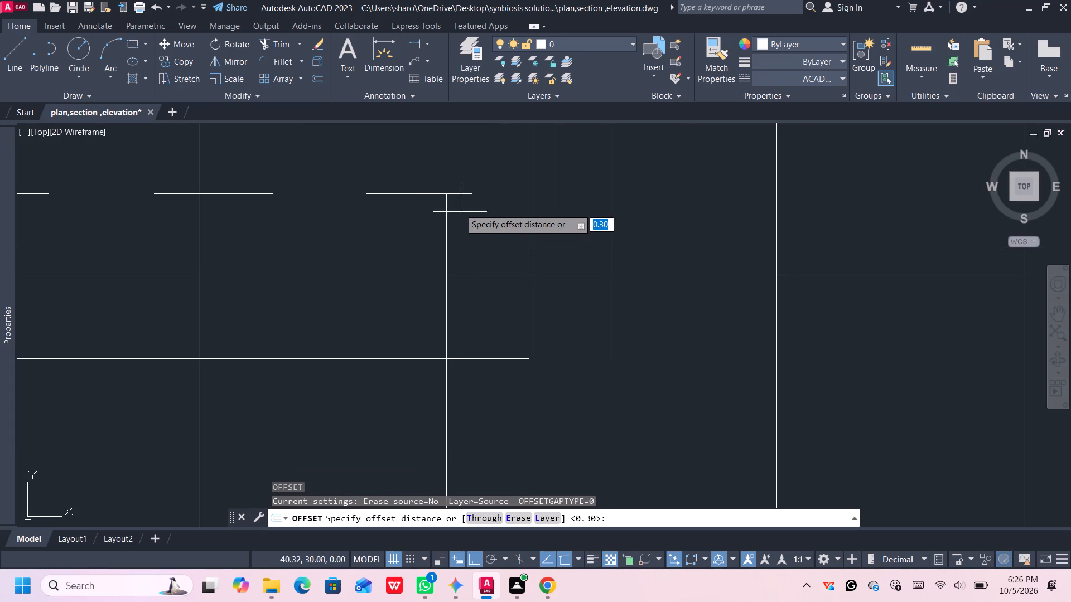
left_click(456, 197)
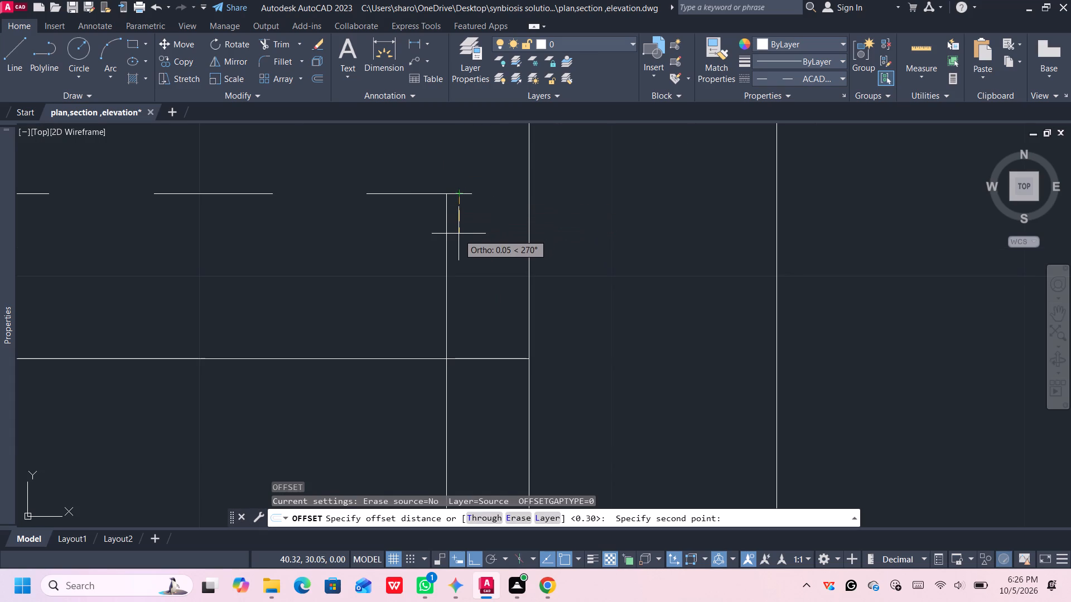
type("0.")
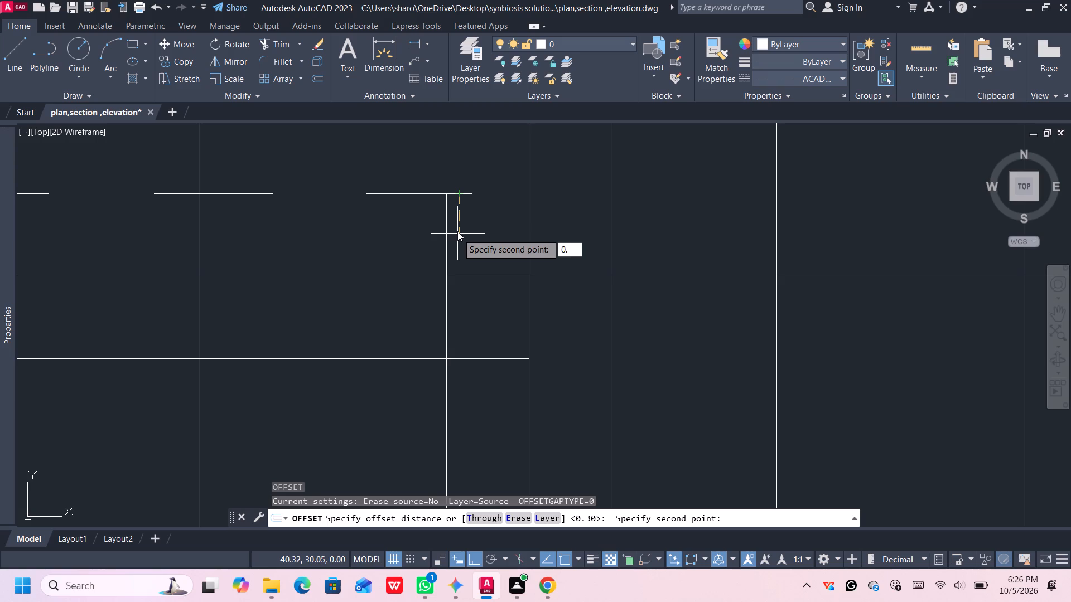
key("1")
key("Return")
left_click(457, 236)
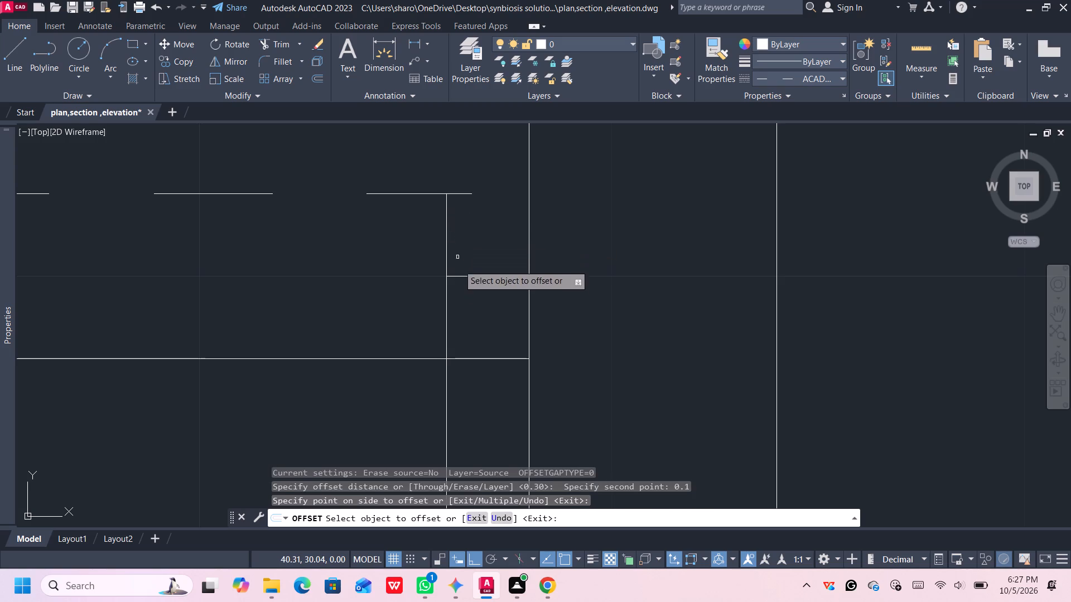
left_click(459, 277)
left_click(464, 317)
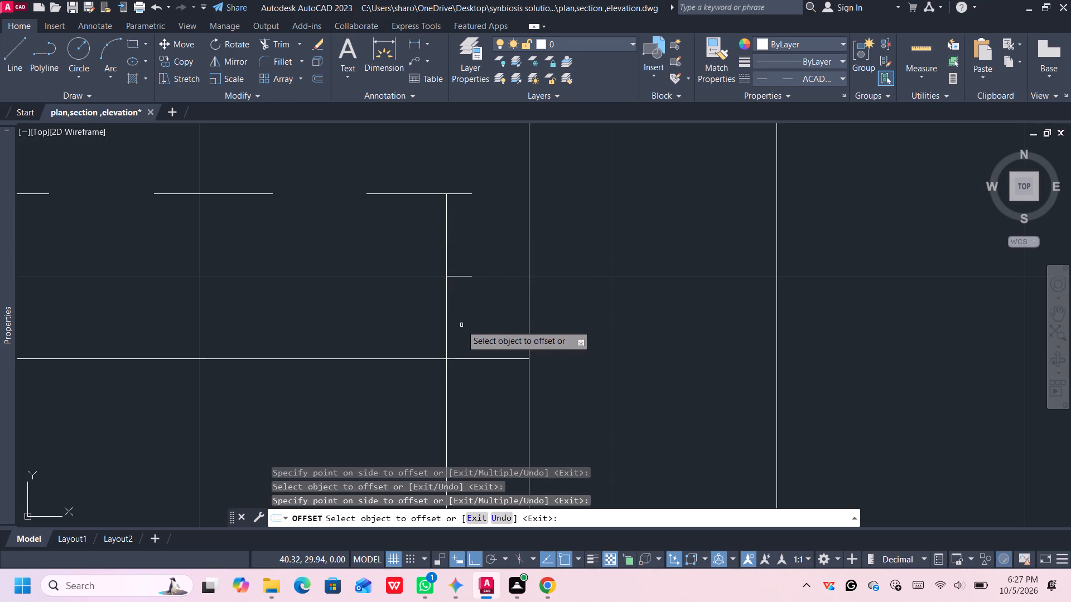
Offset the short horizontal tick downward along the vertical line five more times at 0.1 spacing, ending just above the lowest step line.
scroll(461, 328, "down", 2)
middle_click_drag(461, 319, 459, 216)
left_click(460, 237)
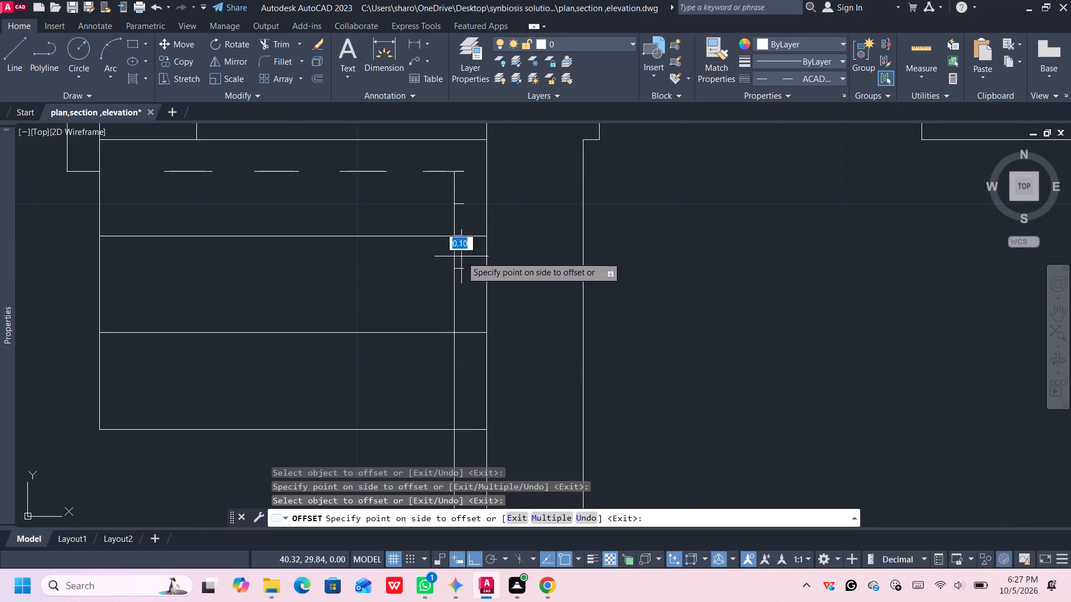
left_click(461, 256)
left_click(463, 270)
left_click(463, 290)
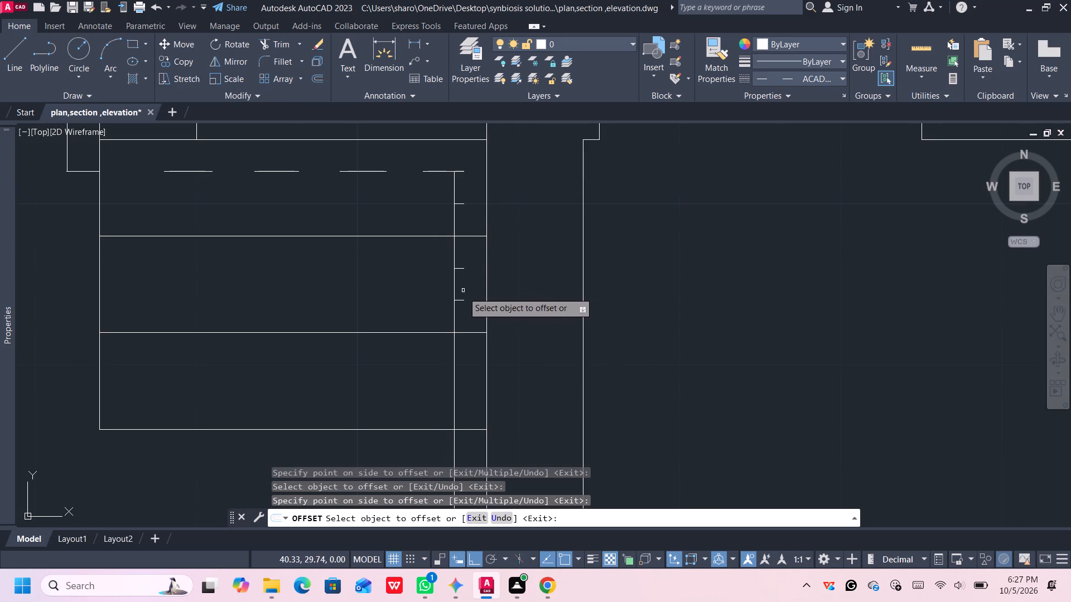
left_click(460, 302)
left_click(464, 322)
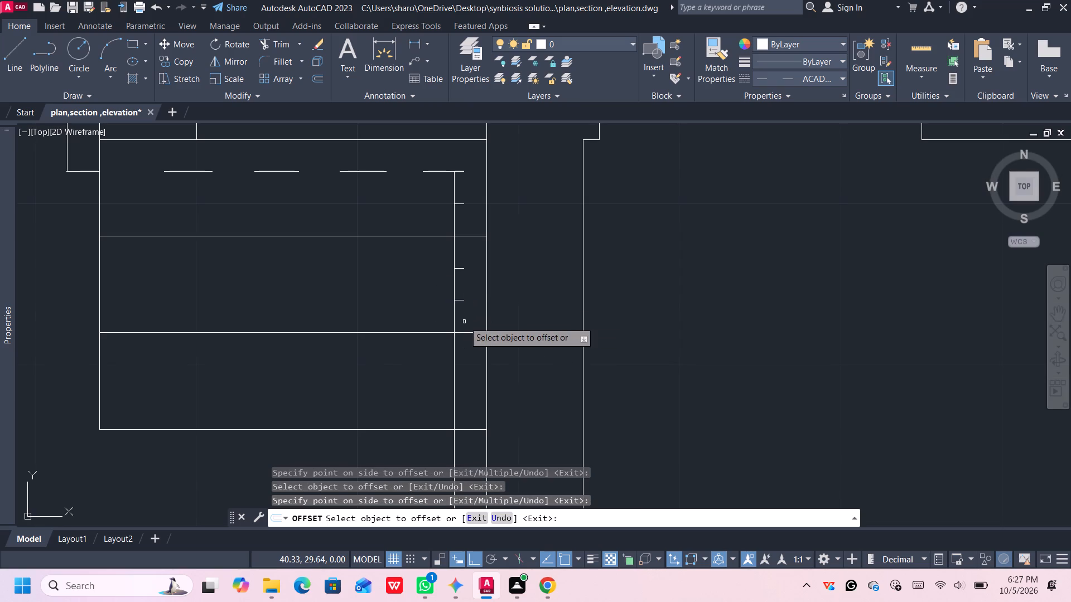
left_click(461, 336)
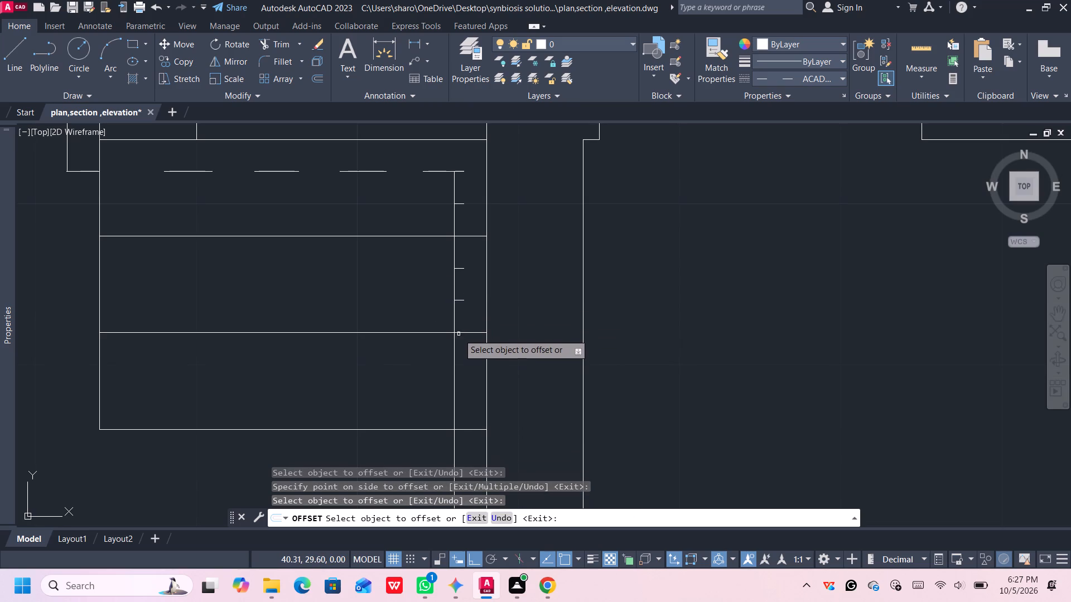
left_click(459, 335)
left_click(467, 367)
left_click(462, 367)
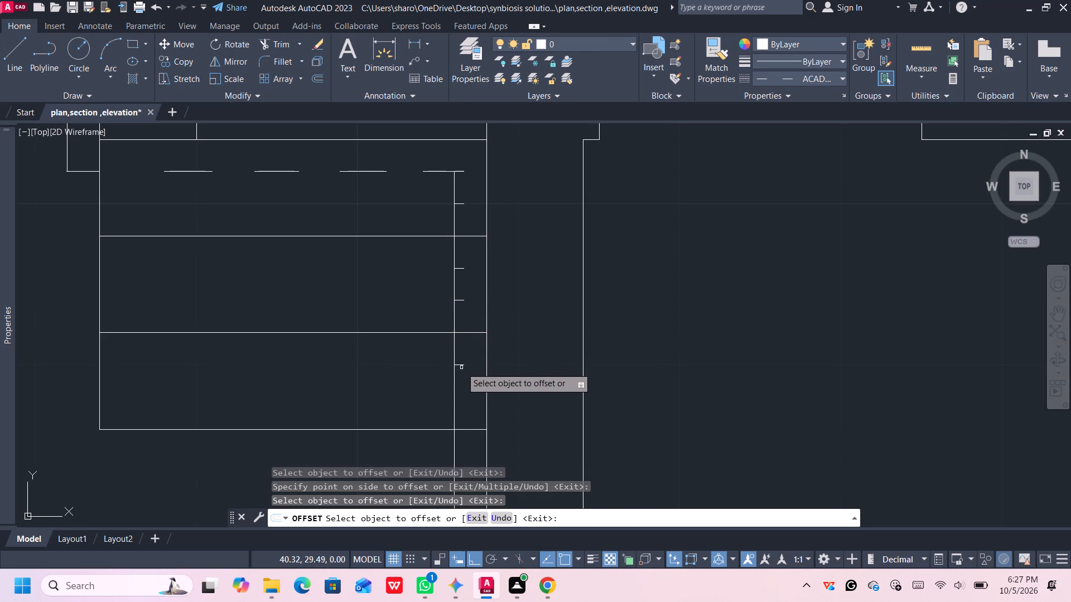
left_click(460, 366)
left_click(463, 376)
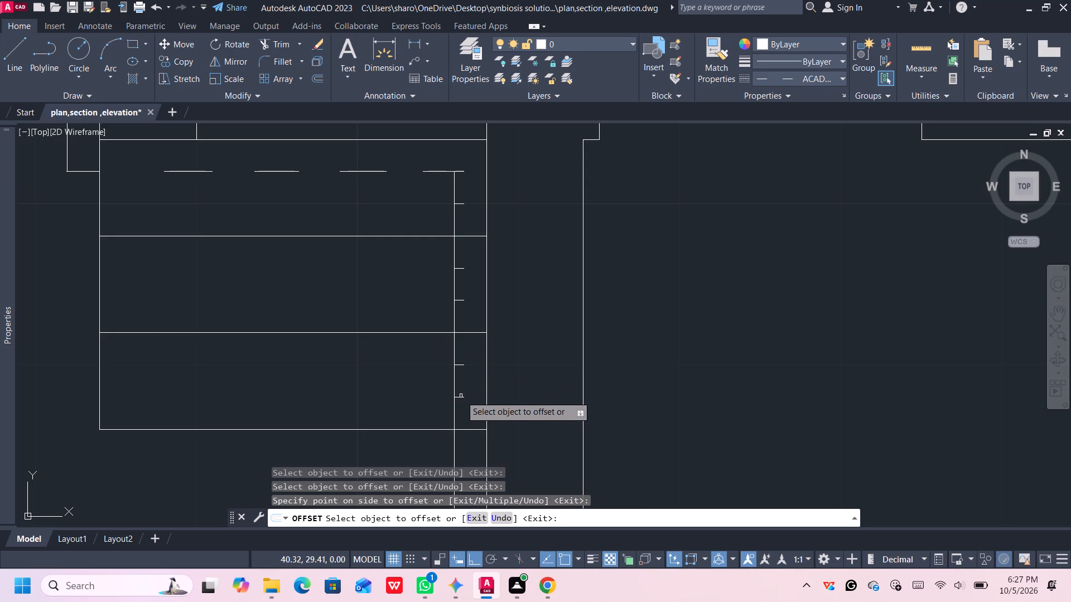
middle_click_drag(461, 396, 459, 373)
key("space")
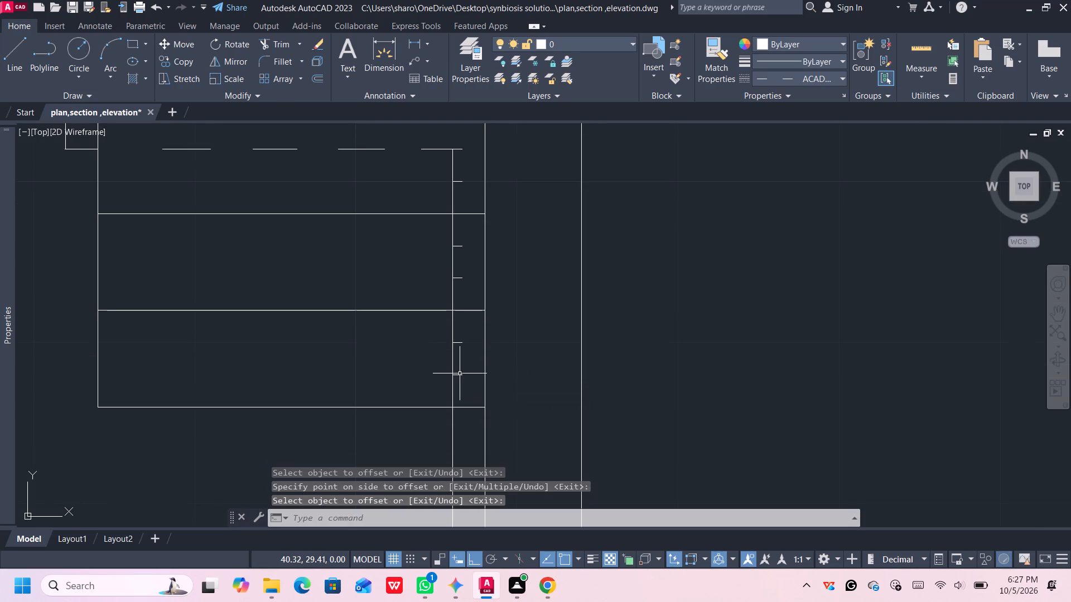
Trim alternate segments of the vertical line between the ticks, including the one directly below the corner.
type("tr")
key("Return")
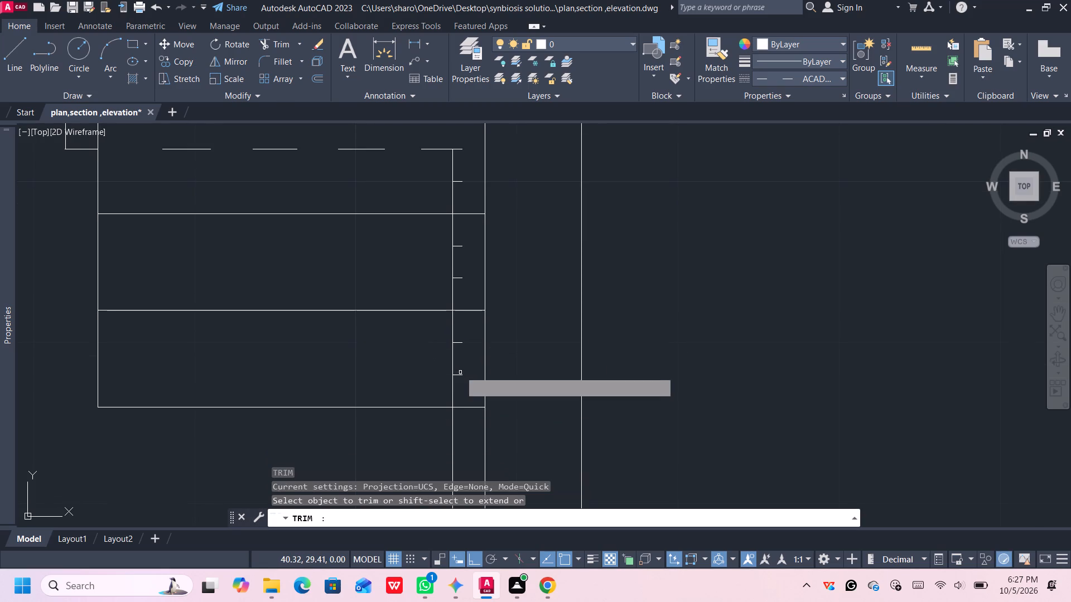
left_click(460, 357)
left_click(446, 356)
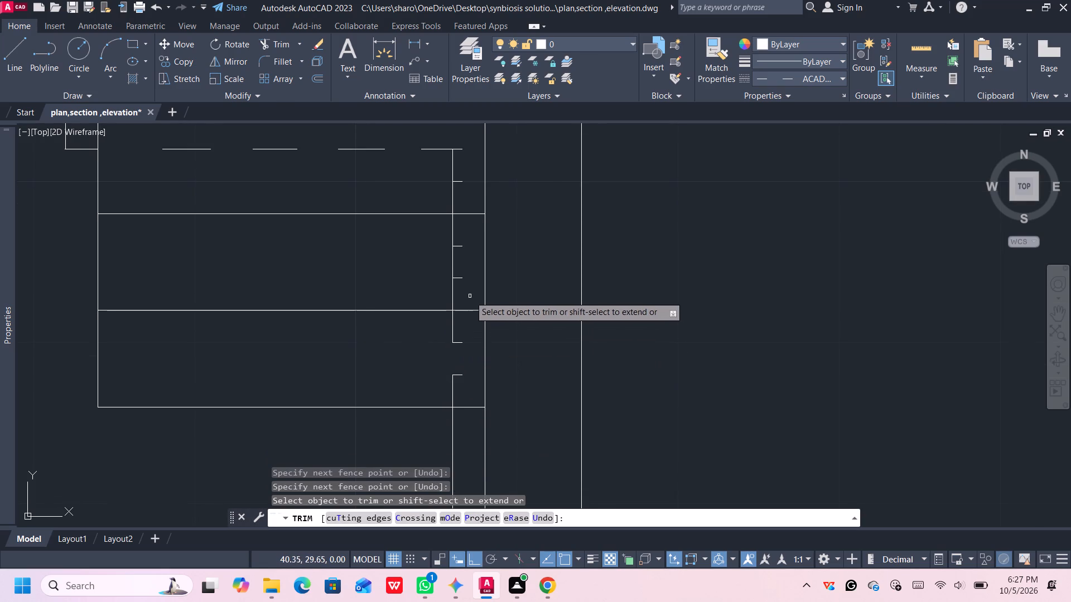
left_click(458, 294)
left_click(449, 293)
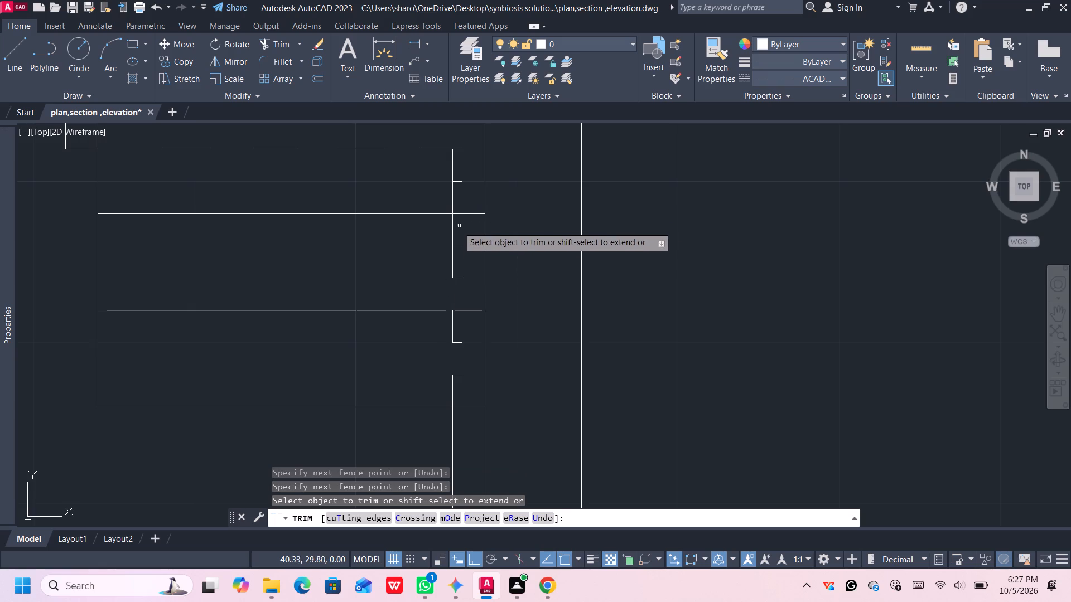
left_click(458, 226)
left_click(450, 229)
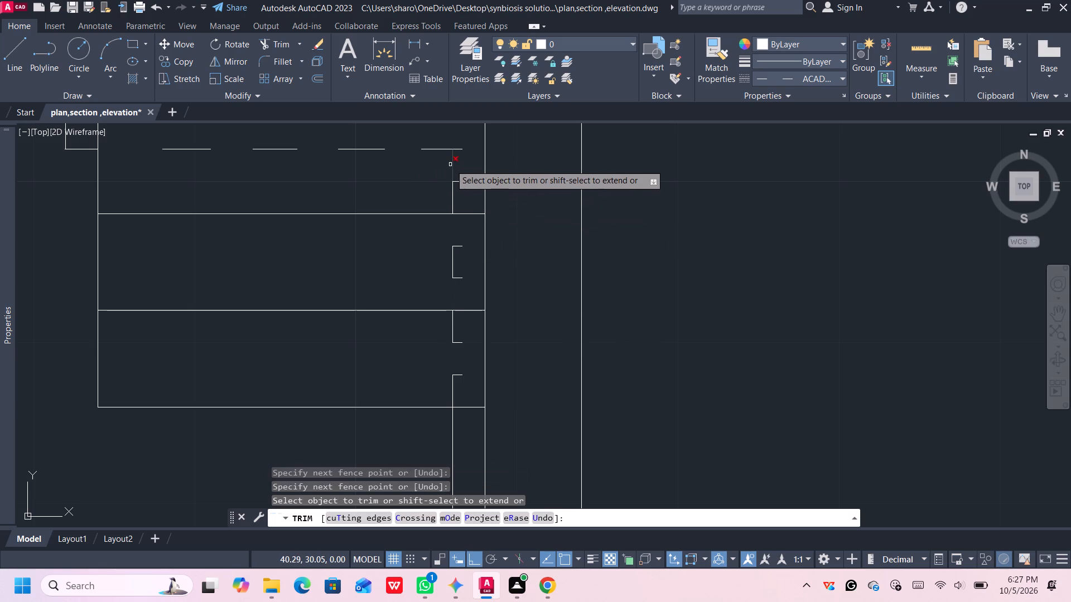
left_click(454, 164)
middle_click_drag(454, 164, 466, 182)
key("space")
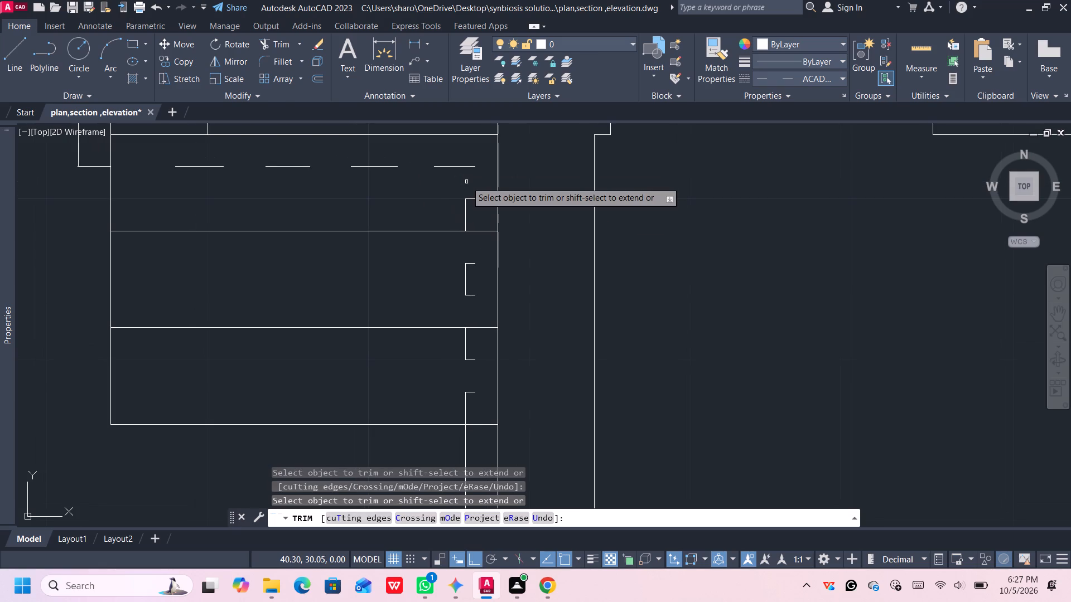
Delete the short horizontal tick at the corner where the horizontal dashed line ends.
left_click(471, 167)
key("Delete")
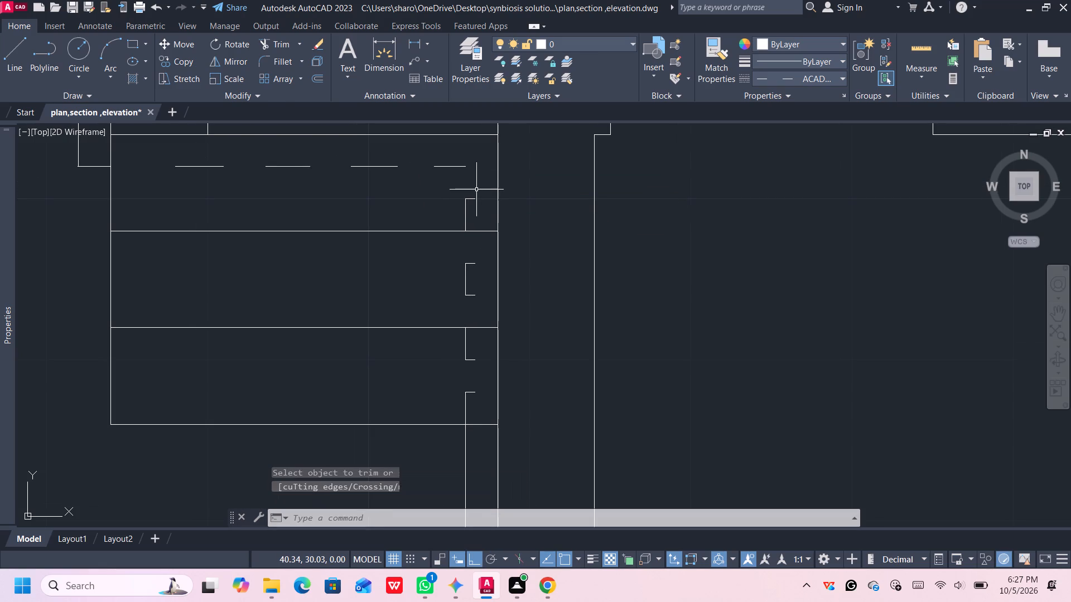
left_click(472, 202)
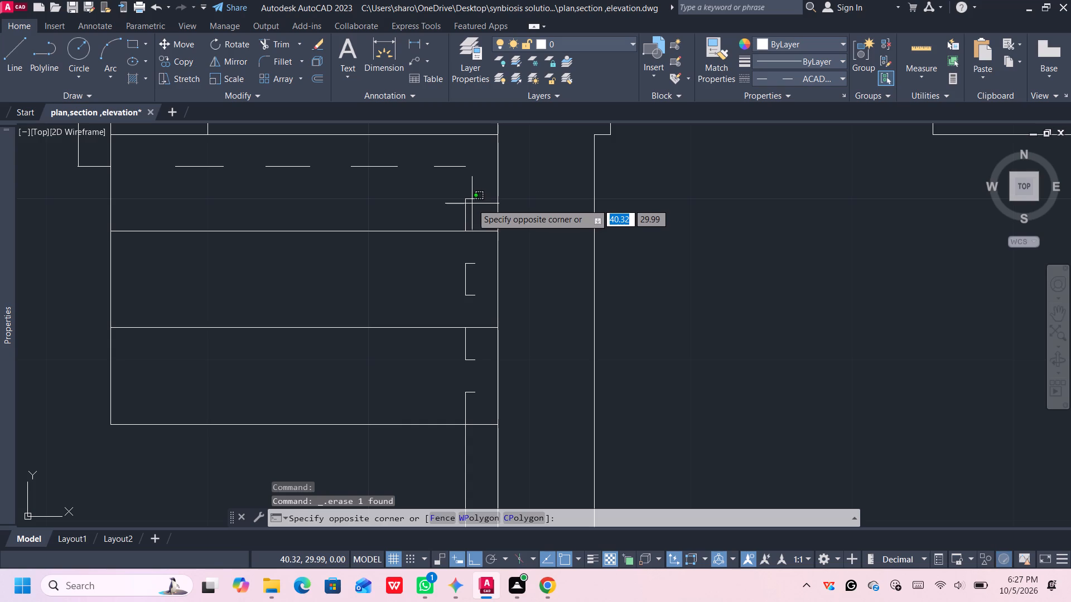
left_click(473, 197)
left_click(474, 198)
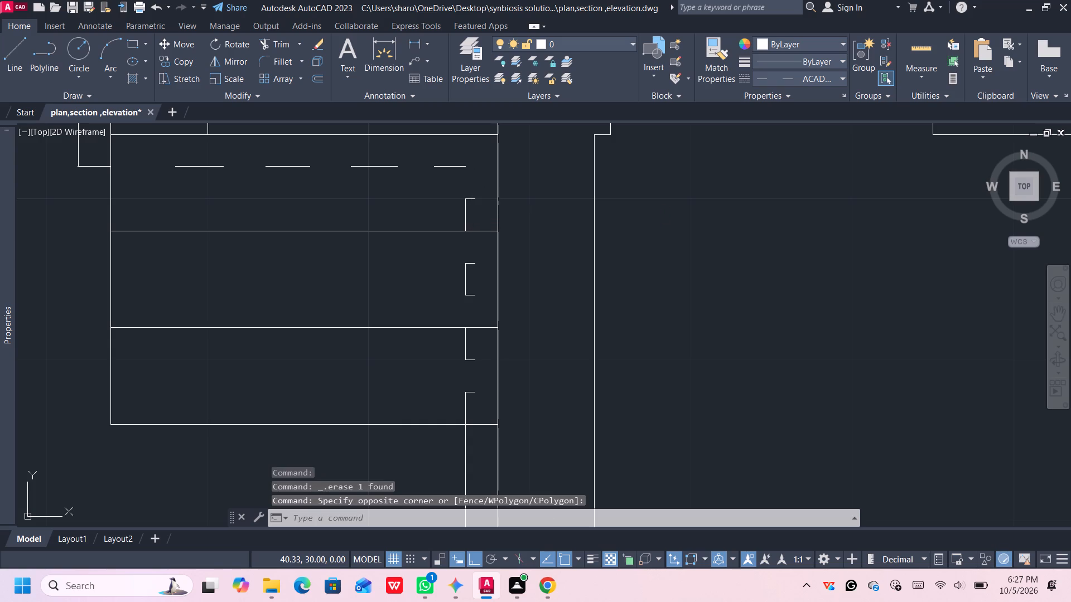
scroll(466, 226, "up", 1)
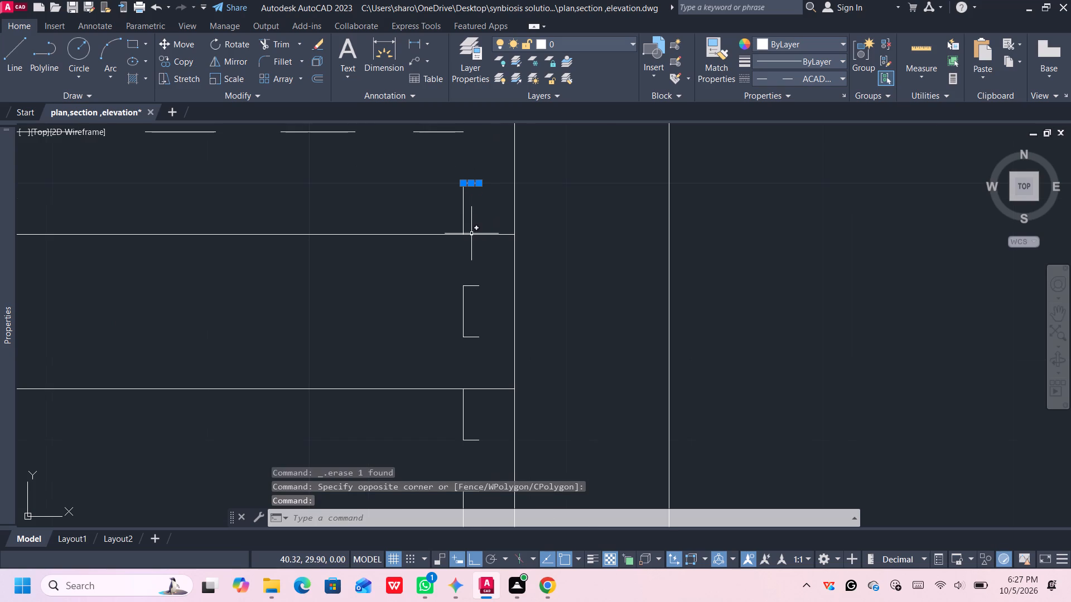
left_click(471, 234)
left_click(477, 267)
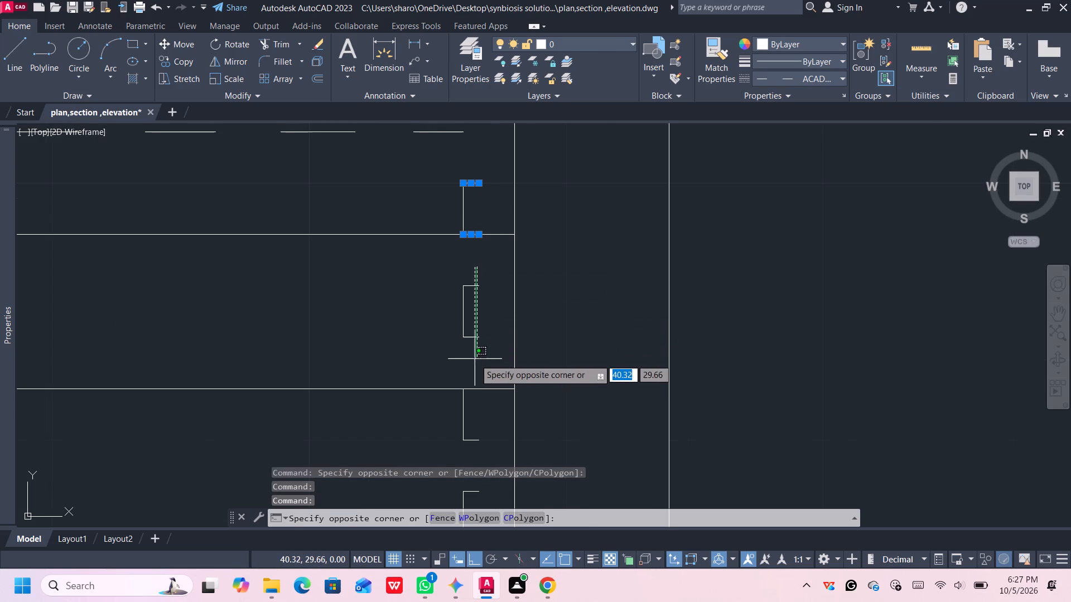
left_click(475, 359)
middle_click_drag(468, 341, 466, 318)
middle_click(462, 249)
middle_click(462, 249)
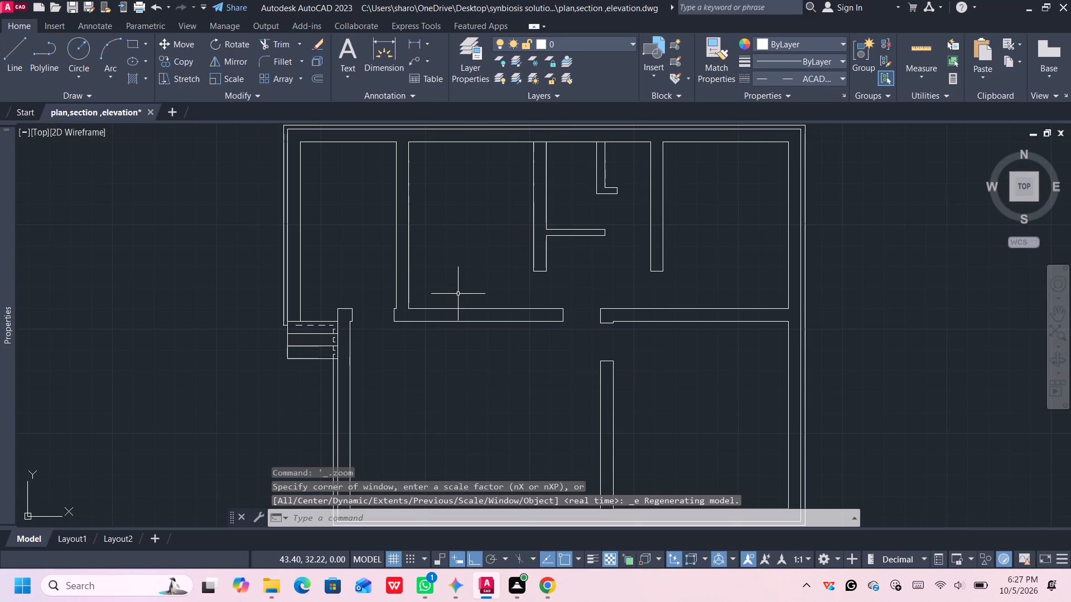
Delete the seven remaining short horizontal ticks along the vertical line, including those overlapping the step lines.
middle_click_drag(331, 337, 365, 292)
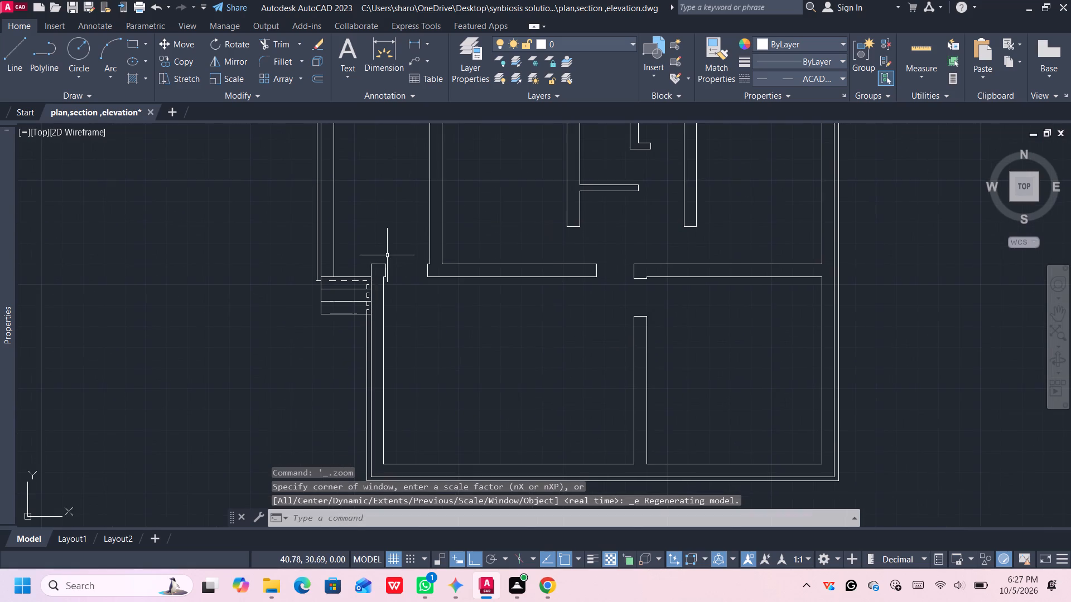
middle_click_drag(365, 293, 413, 201)
scroll(411, 205, "up", 3)
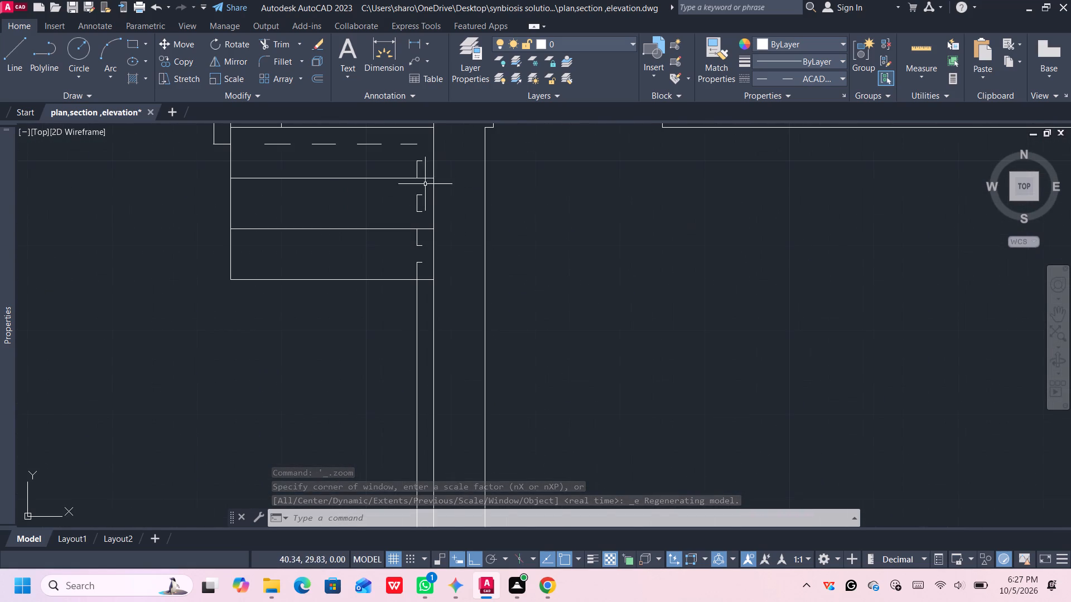
left_click(421, 161)
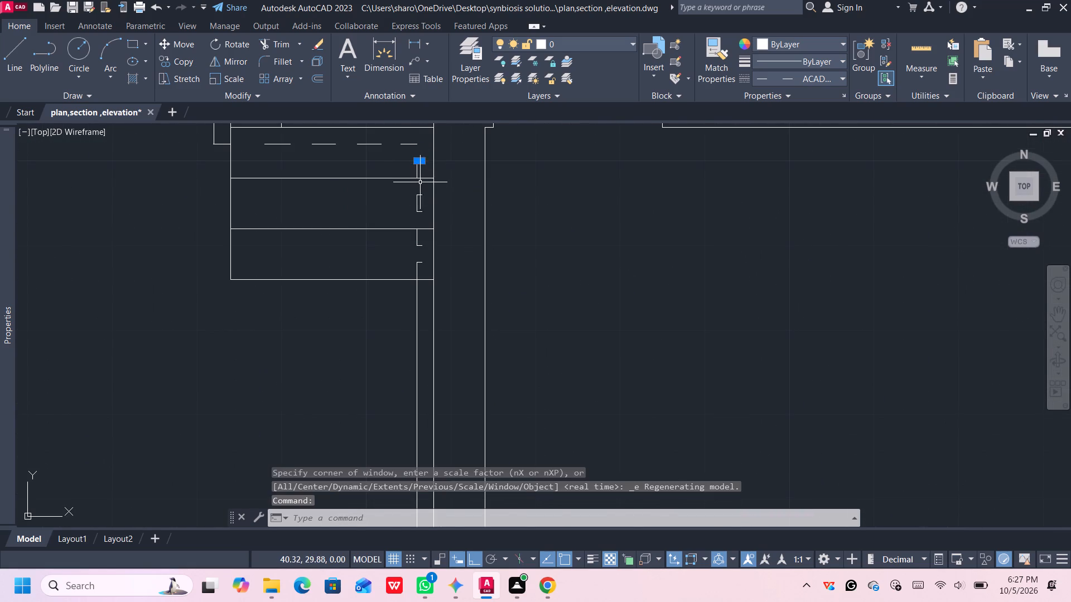
scroll(420, 182, "up", 3)
left_click(413, 167)
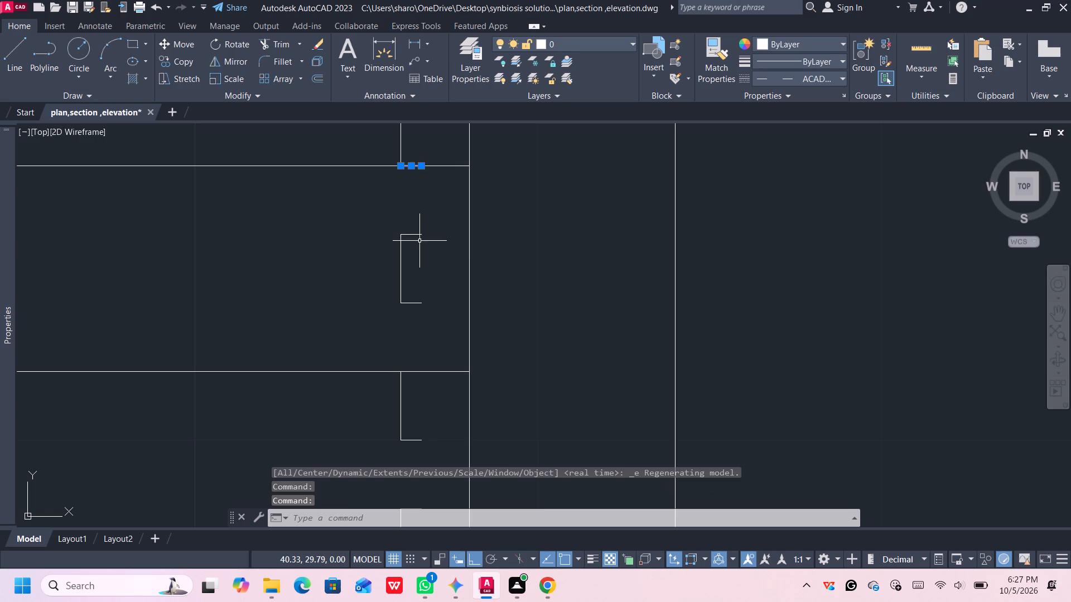
left_click(429, 229)
left_click(410, 321)
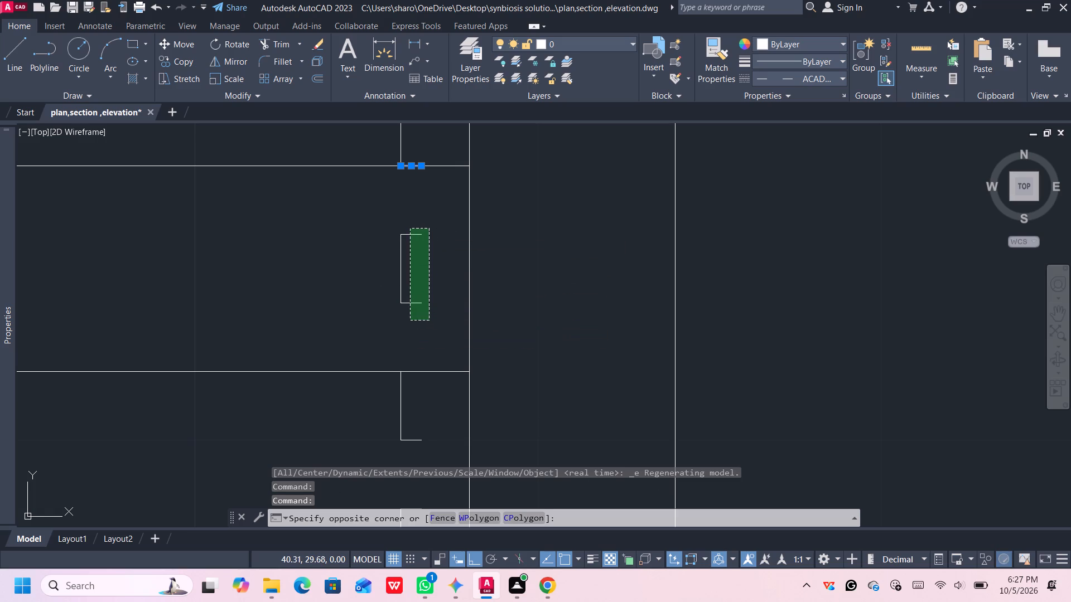
left_click(407, 371)
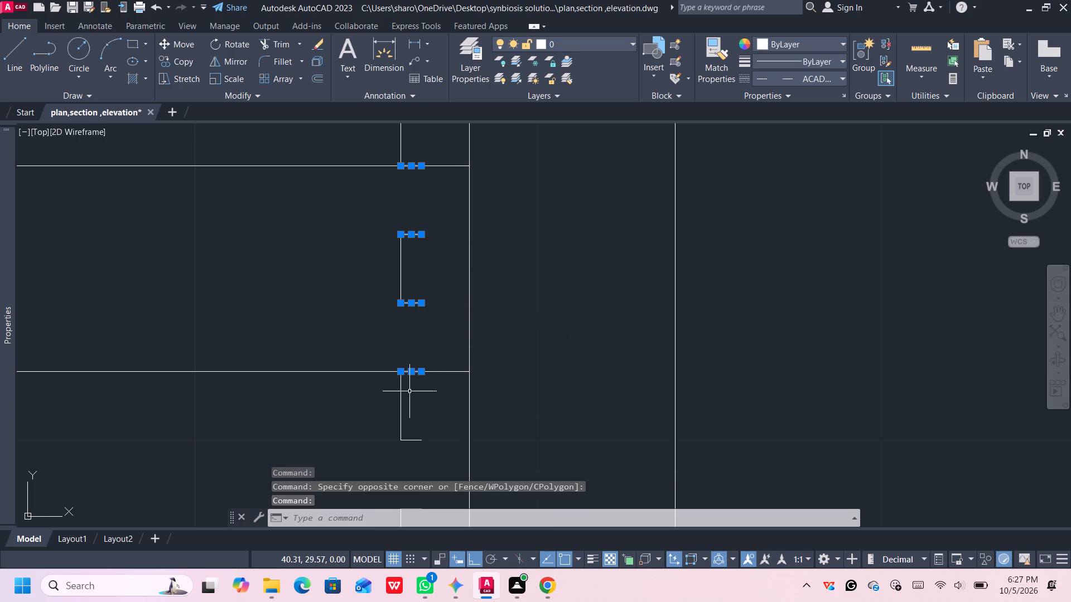
middle_click_drag(409, 392, 424, 218)
left_click(440, 253)
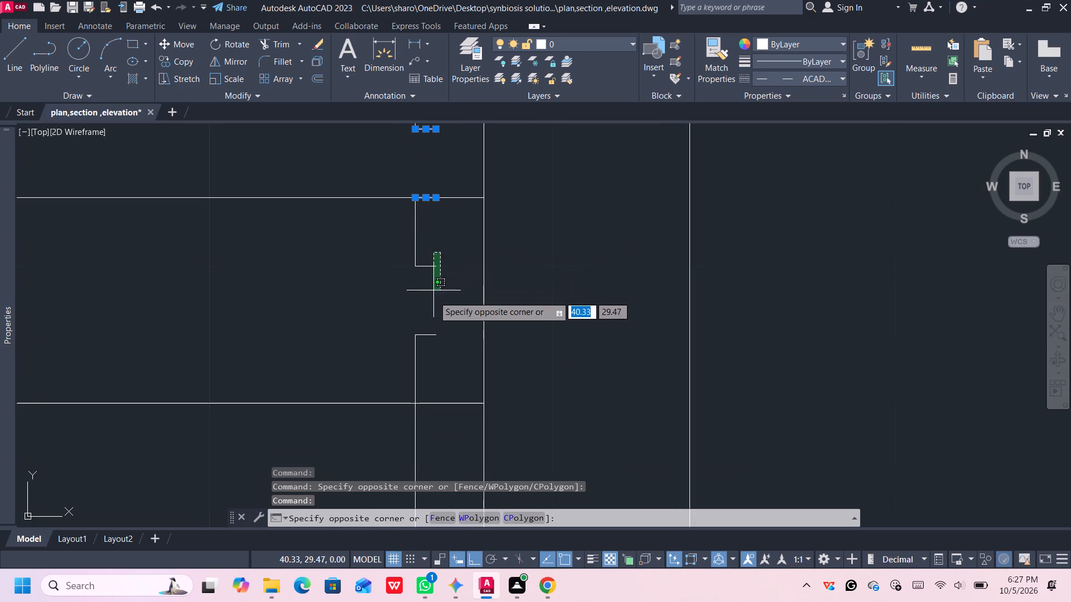
left_click(426, 357)
scroll(430, 343, "down", 3)
middle_click_drag(429, 341, 423, 311)
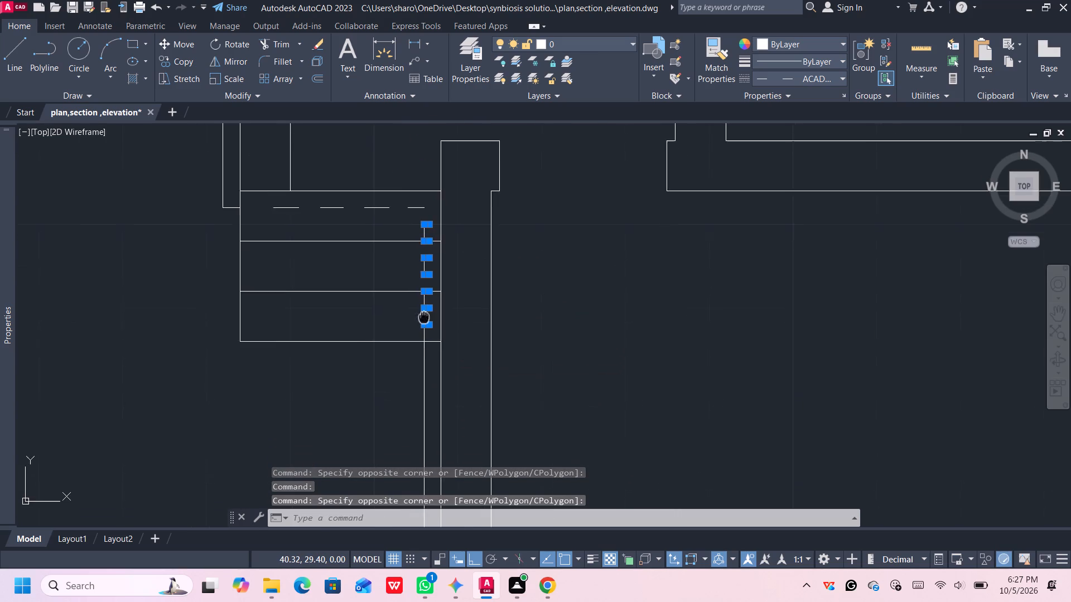
middle_click_drag(423, 311, 430, 244)
scroll(430, 255, "up", 1)
middle_click_drag(430, 254, 440, 286)
middle_click(440, 286)
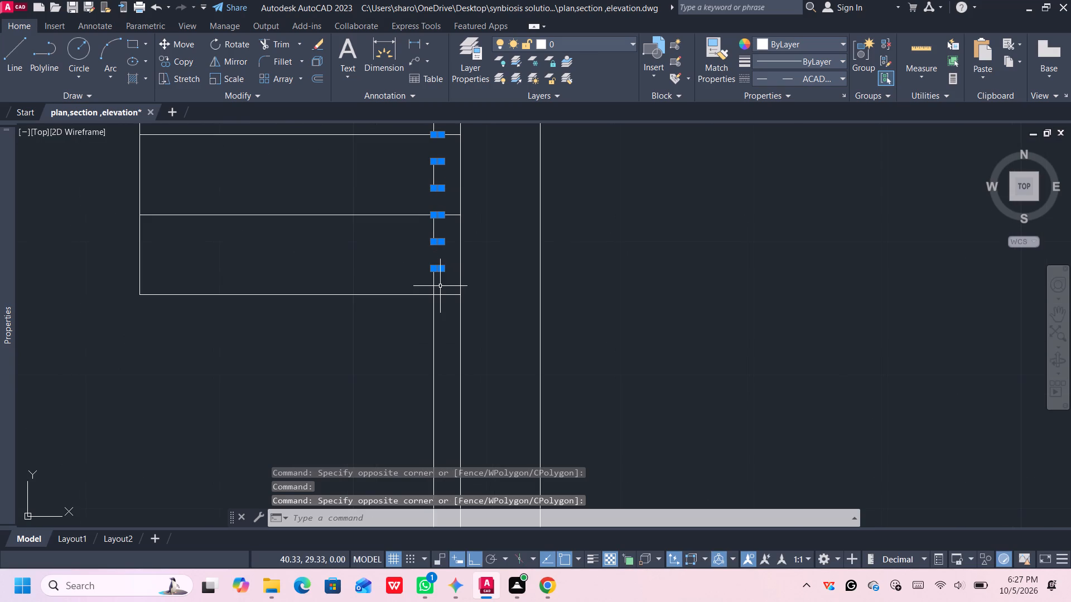
key("Delete")
Examine the dashed lines around the steps up close and within the full plan.
middle_click_drag(436, 265, 437, 281)
scroll(437, 281, "down", 3)
middle_click(437, 281)
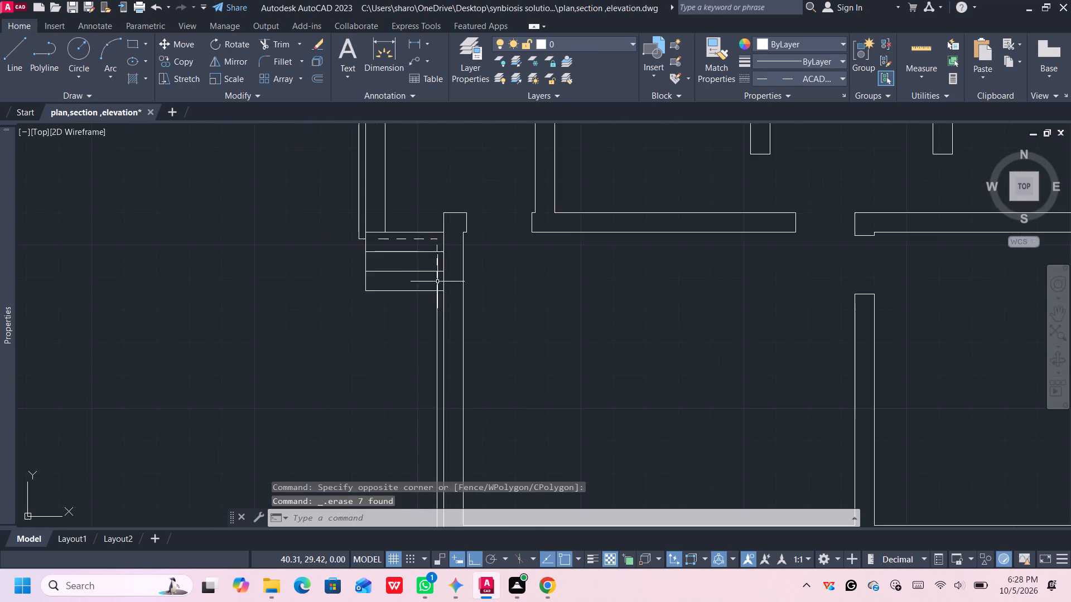
scroll(436, 277, "up", 1)
middle_click_drag(501, 241, 503, 249)
middle_click(503, 250)
middle_click(503, 250)
middle_click(503, 250)
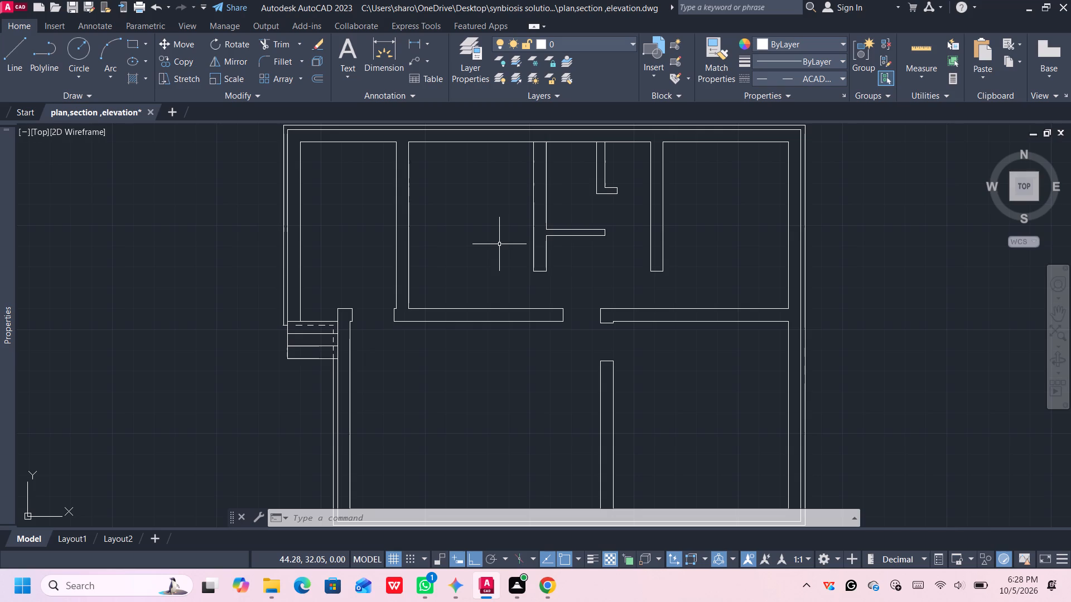
Open Layout1 to view the plan on its sheet.
left_click(78, 533)
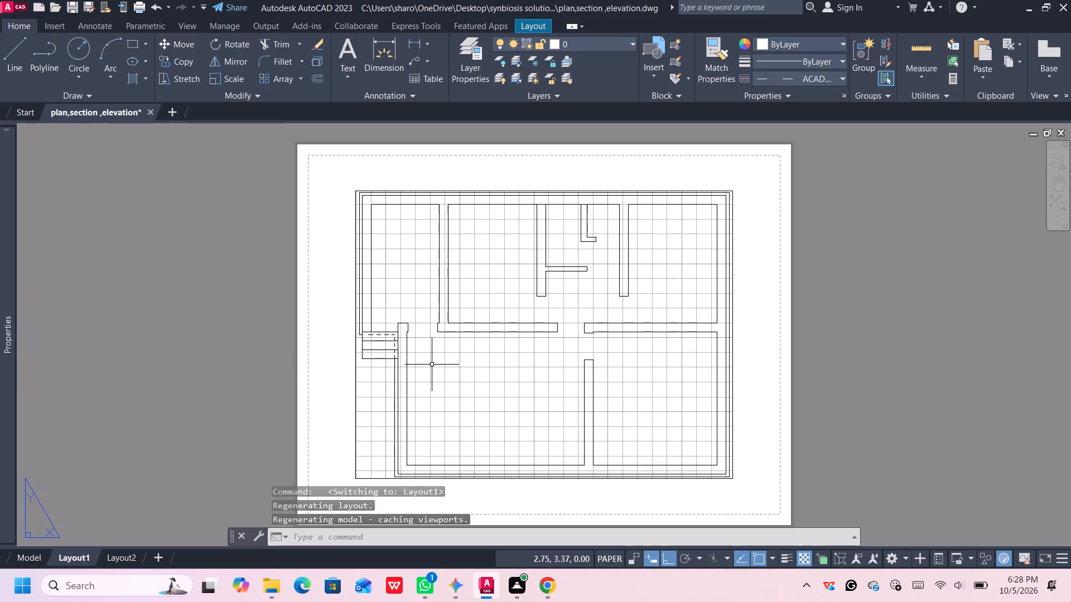
middle_click_drag(432, 365, 431, 331)
middle_click(431, 331)
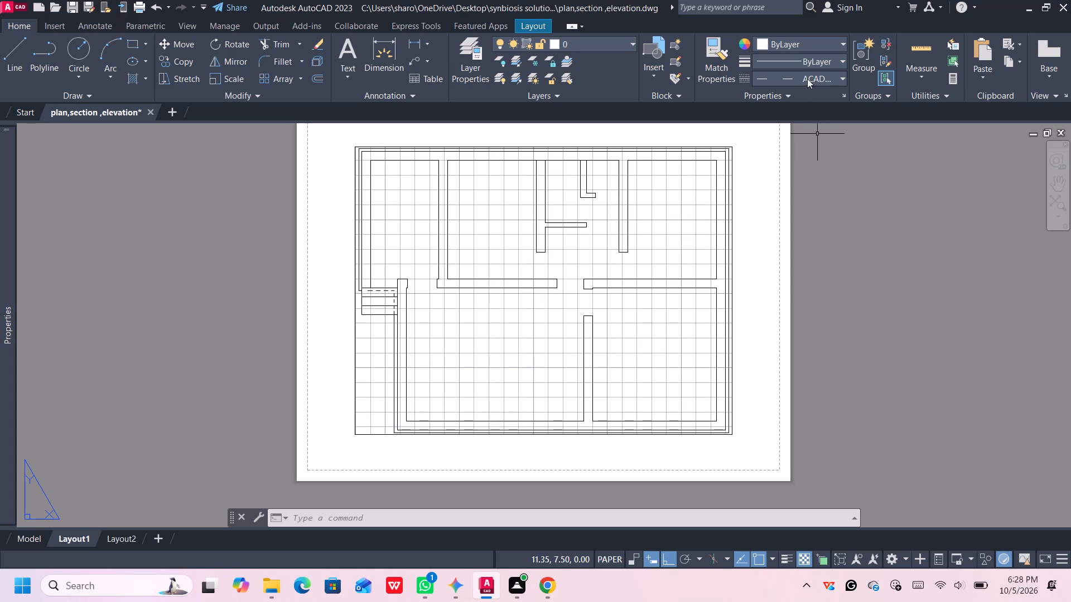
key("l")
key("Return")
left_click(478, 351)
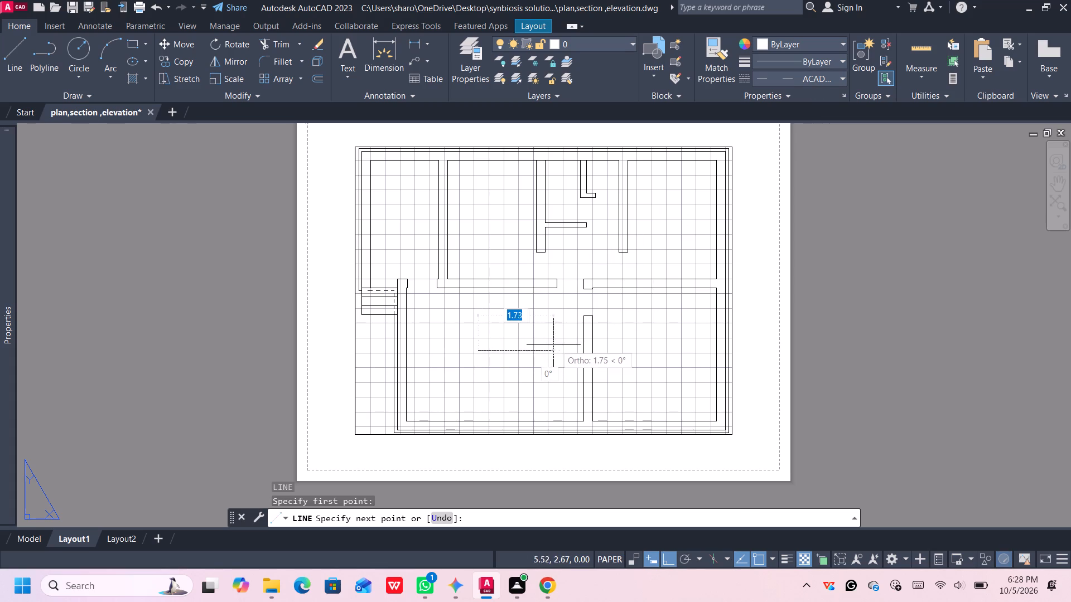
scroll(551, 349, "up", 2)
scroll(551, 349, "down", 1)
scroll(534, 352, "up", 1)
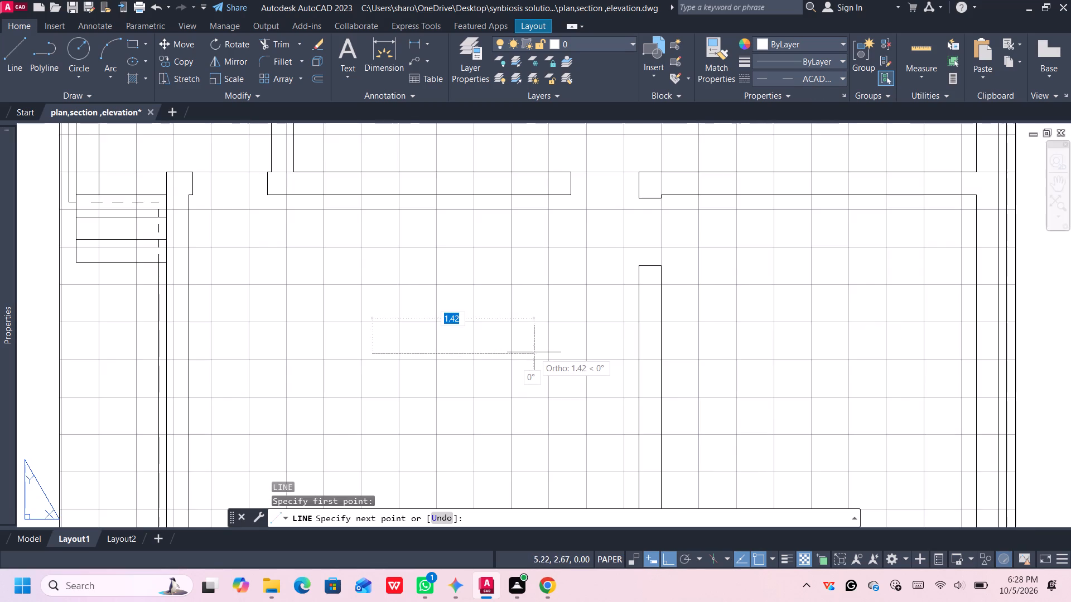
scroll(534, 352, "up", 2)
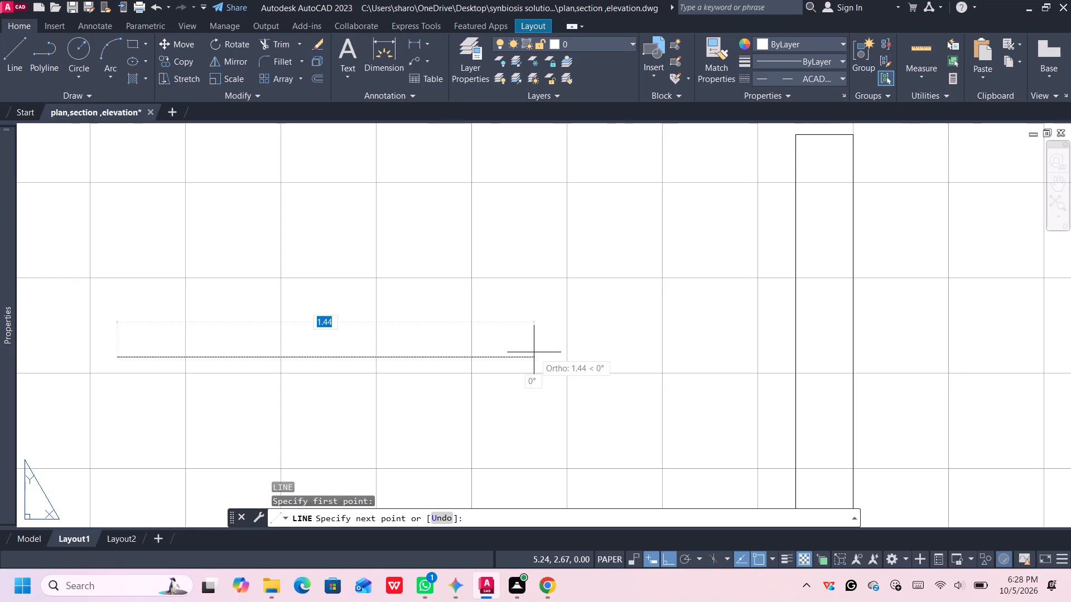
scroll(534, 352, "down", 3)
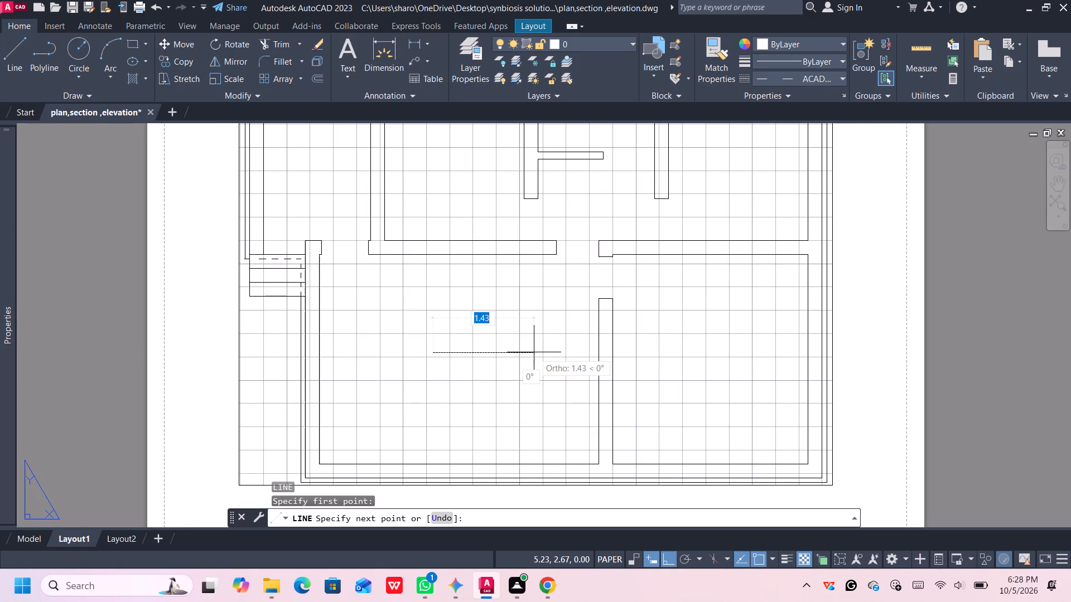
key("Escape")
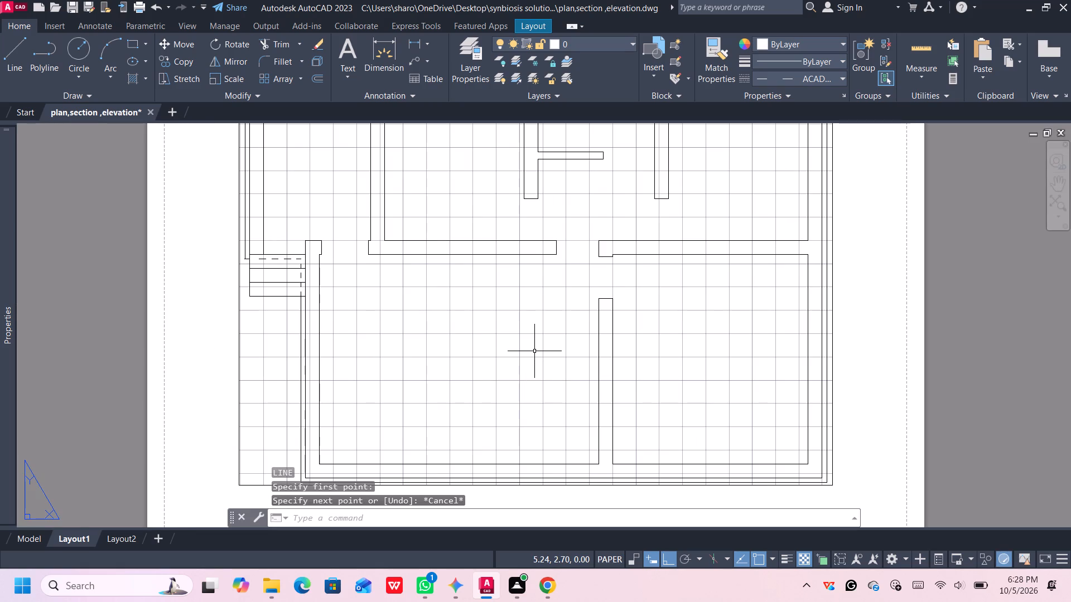
Set the global linetype scale factor (LTSCALE) to 50.
type("lt")
left_click(573, 389)
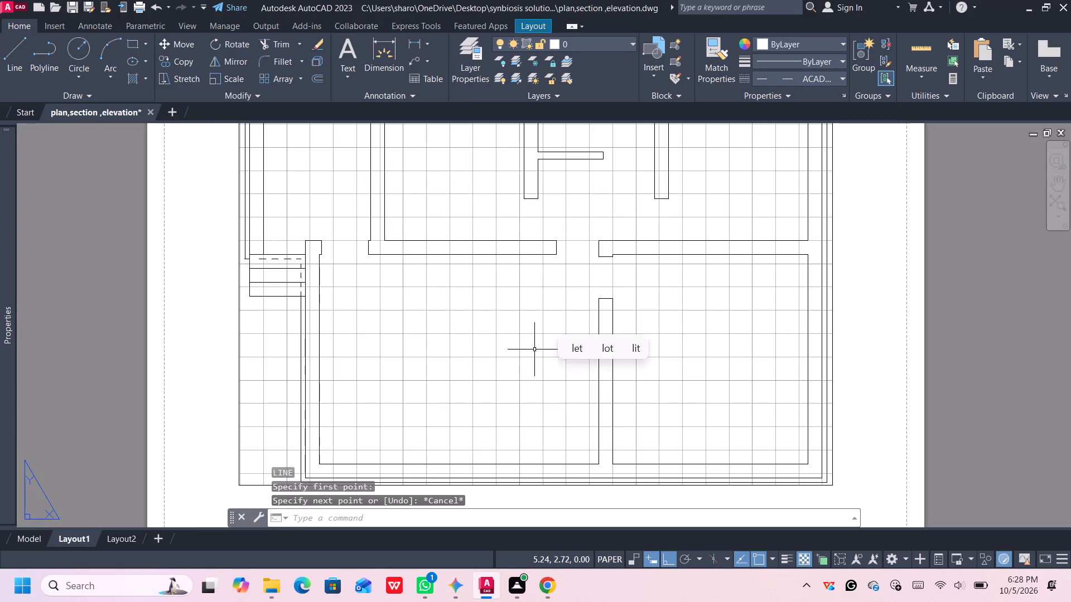
type("50")
key("Return")
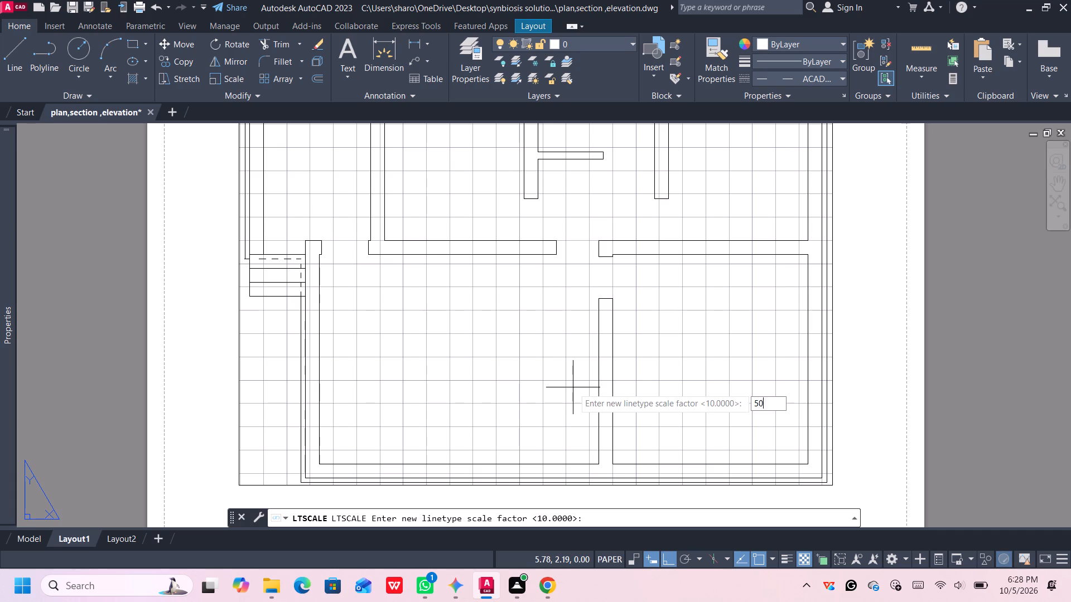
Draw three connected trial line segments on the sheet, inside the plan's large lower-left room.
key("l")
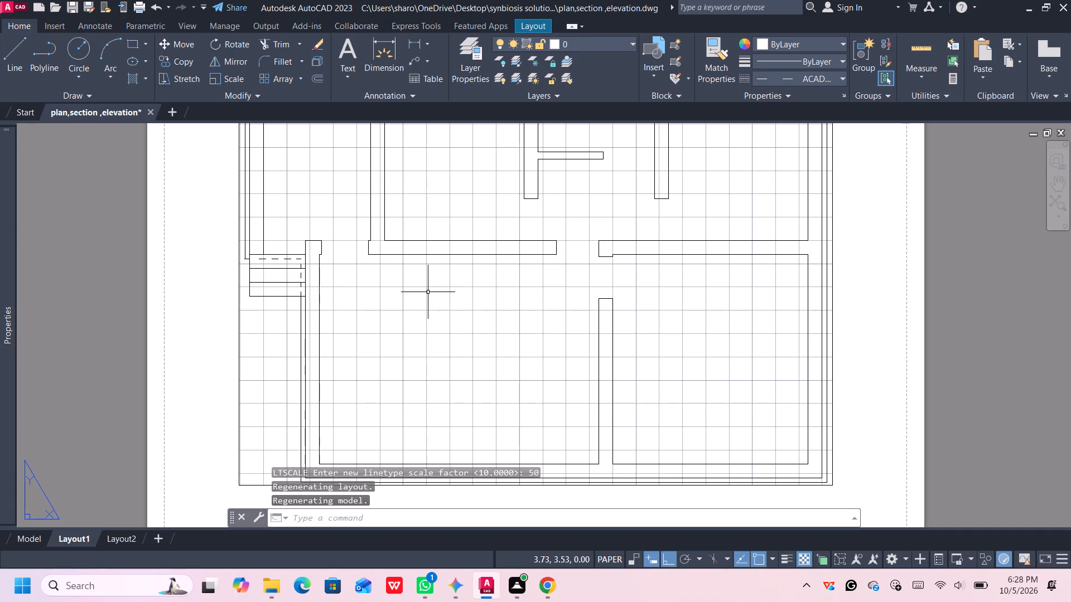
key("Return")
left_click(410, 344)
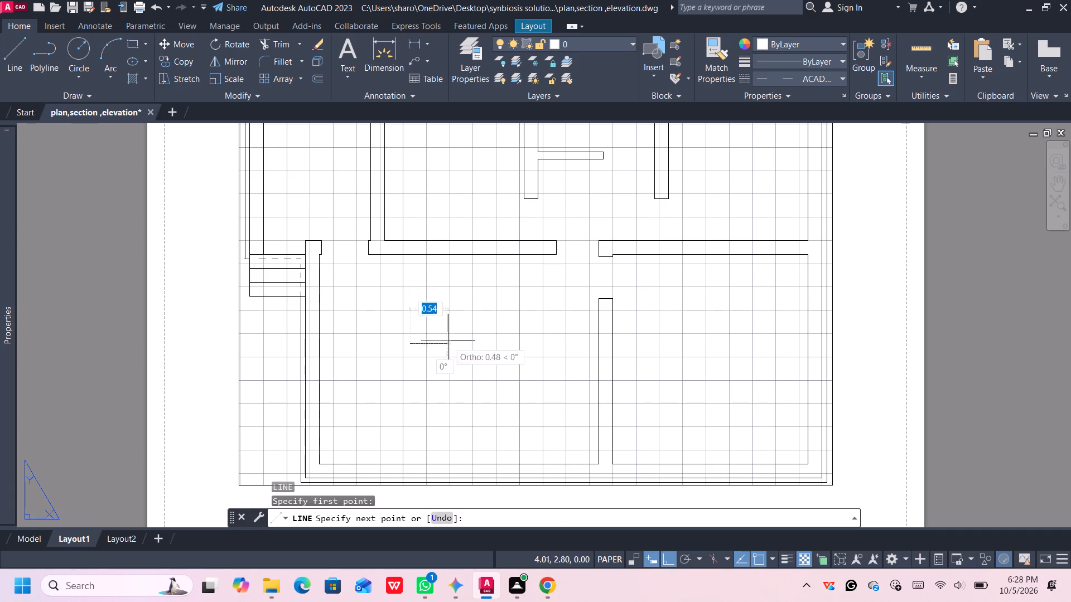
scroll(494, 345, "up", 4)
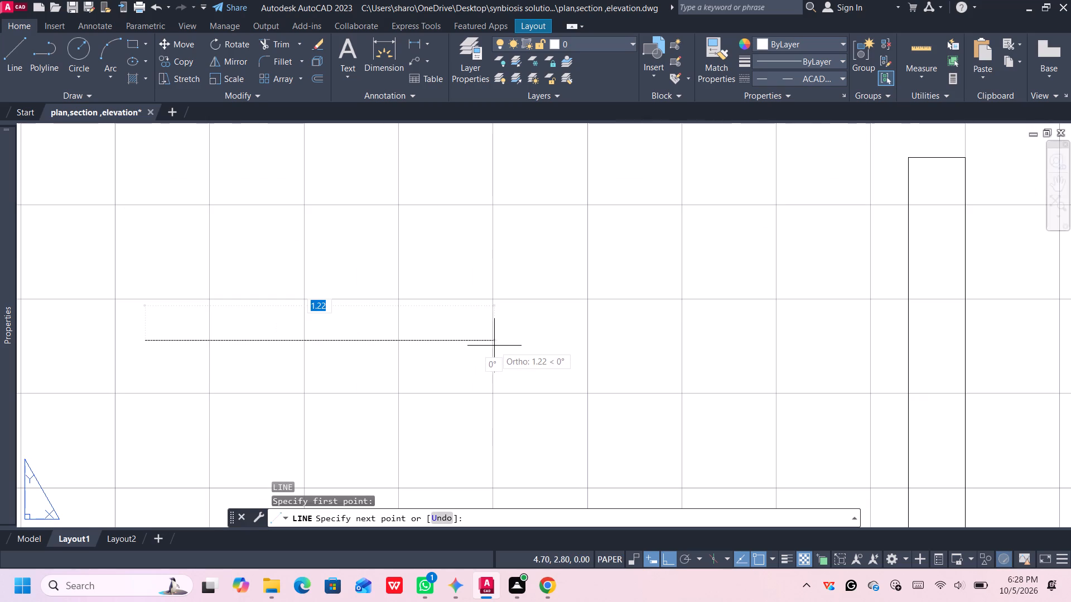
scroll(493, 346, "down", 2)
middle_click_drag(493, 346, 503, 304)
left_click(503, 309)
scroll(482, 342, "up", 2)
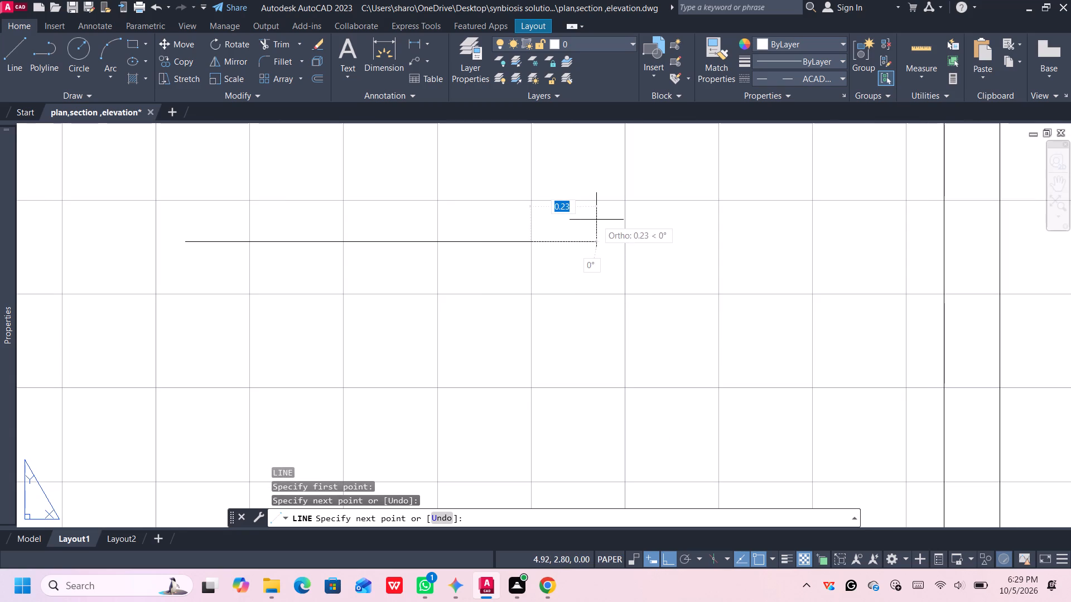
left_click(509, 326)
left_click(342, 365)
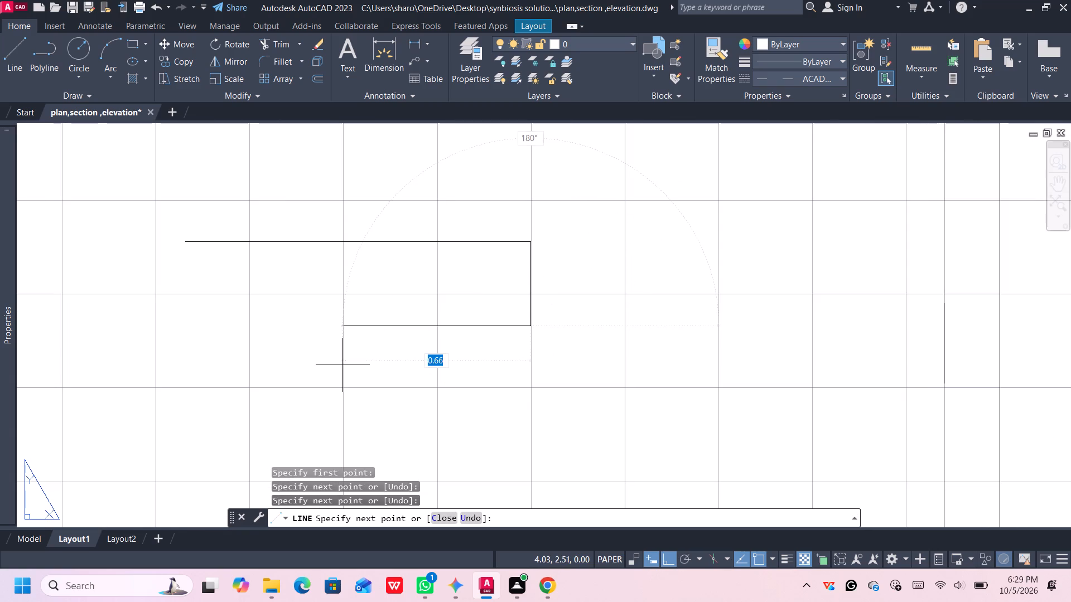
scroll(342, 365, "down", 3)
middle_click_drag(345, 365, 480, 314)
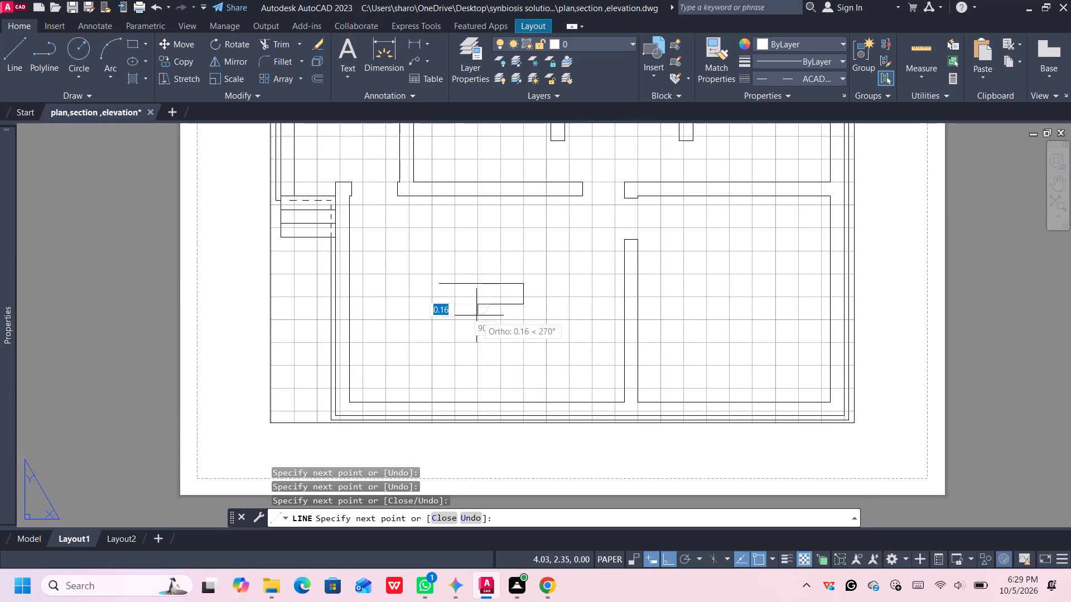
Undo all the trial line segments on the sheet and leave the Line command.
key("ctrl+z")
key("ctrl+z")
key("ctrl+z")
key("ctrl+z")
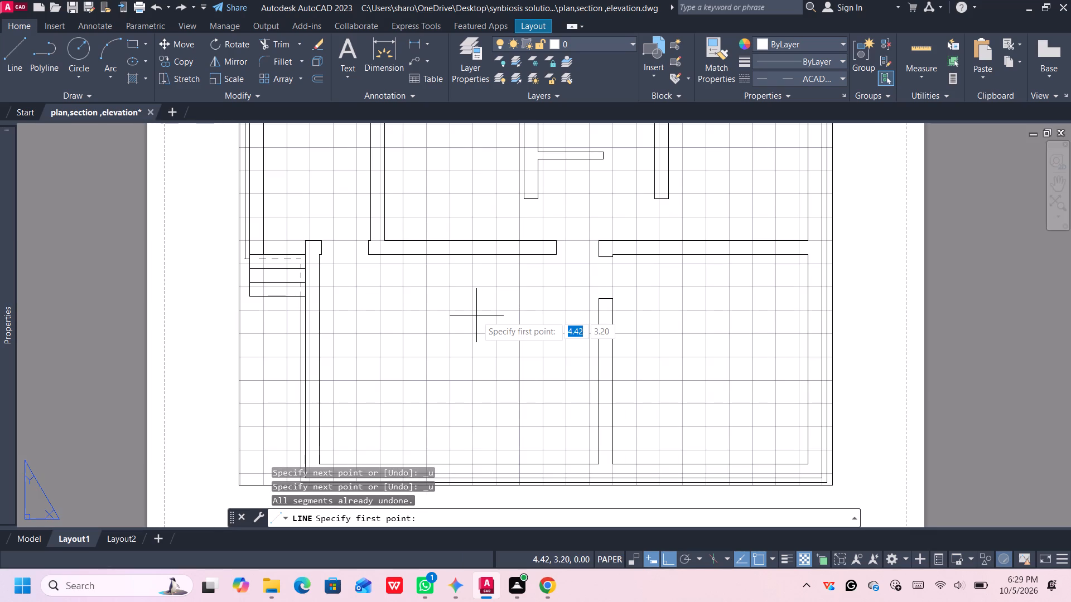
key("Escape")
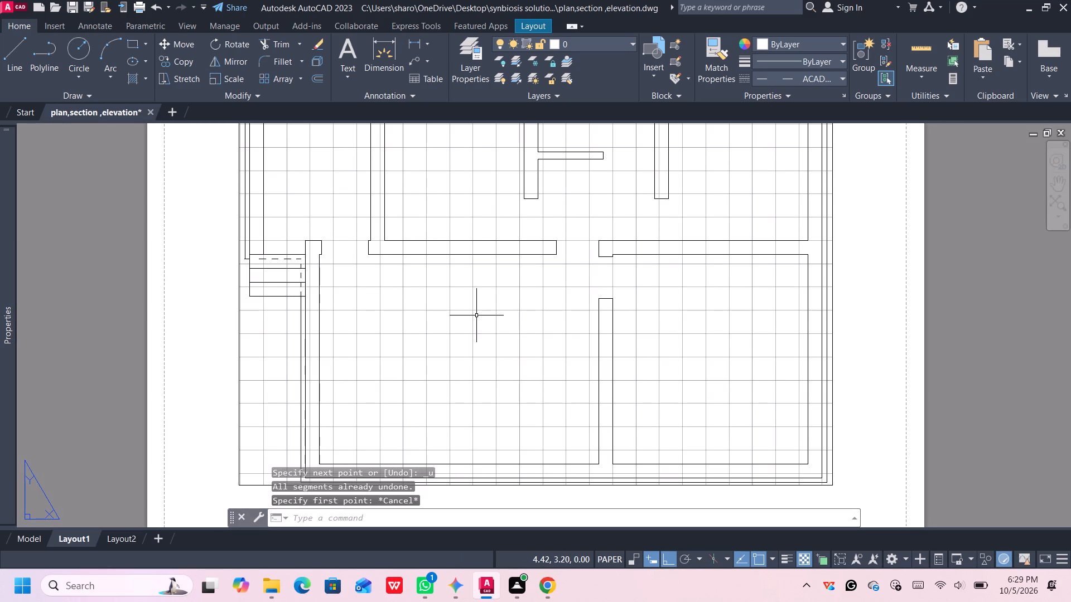
Return to model space and bring the whole floor plan into view.
left_click(32, 536)
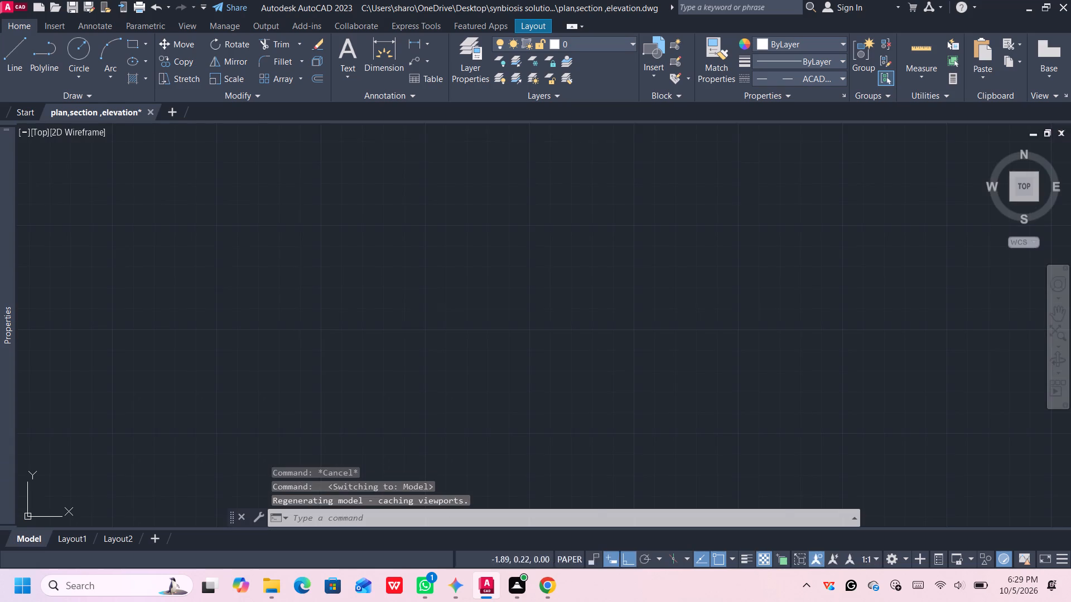
scroll(424, 352, "down", 2)
middle_click_drag(422, 355, 398, 293)
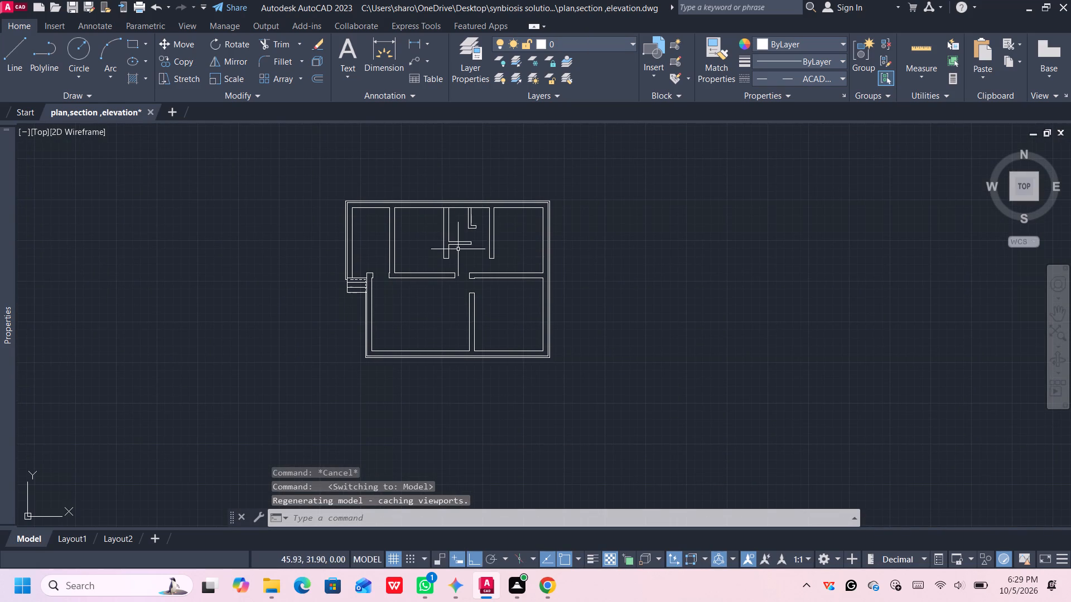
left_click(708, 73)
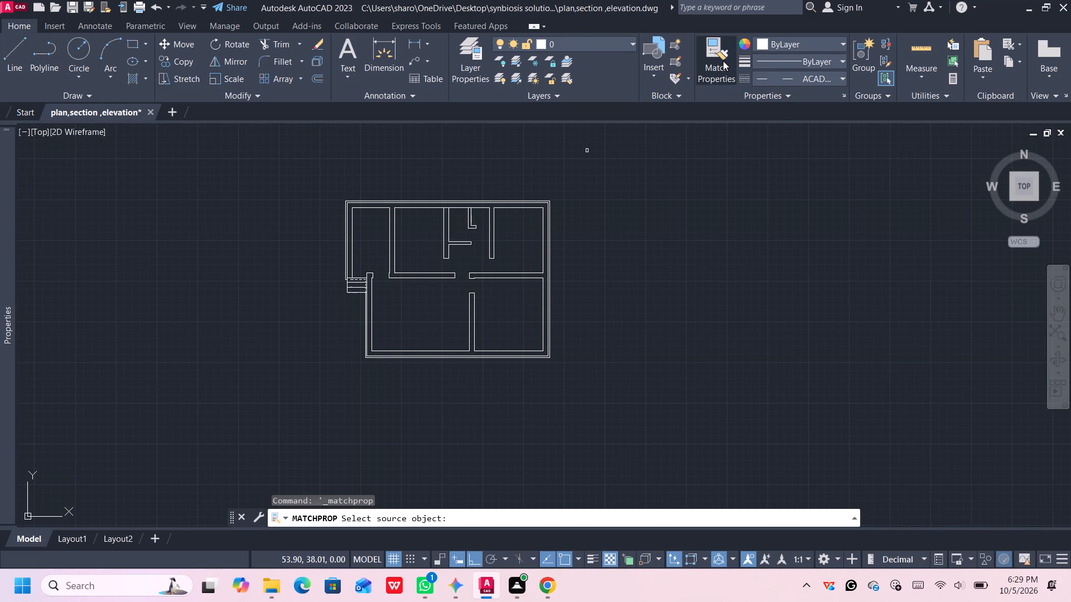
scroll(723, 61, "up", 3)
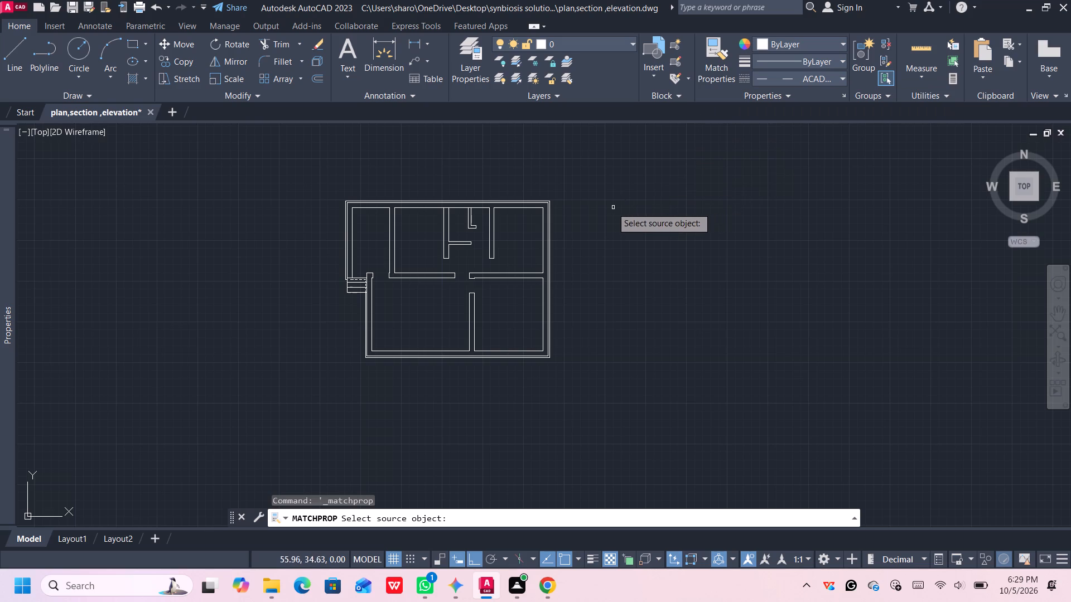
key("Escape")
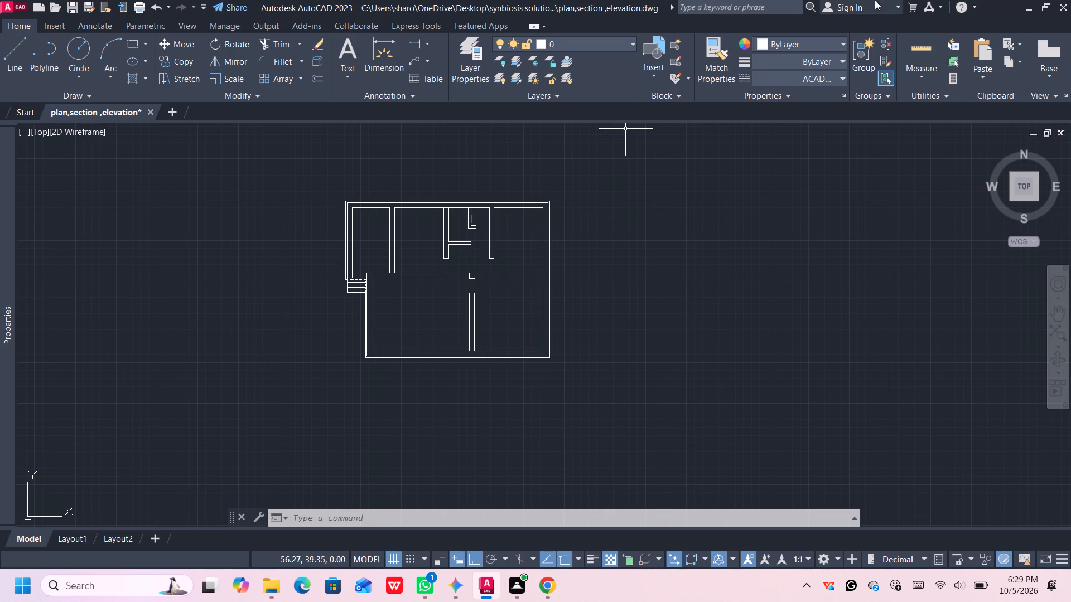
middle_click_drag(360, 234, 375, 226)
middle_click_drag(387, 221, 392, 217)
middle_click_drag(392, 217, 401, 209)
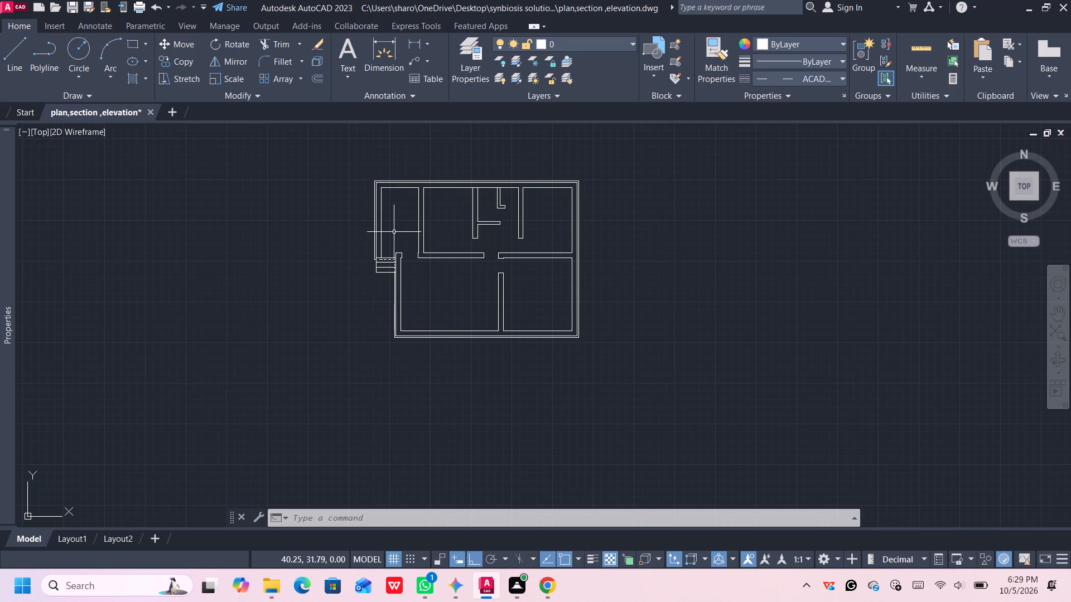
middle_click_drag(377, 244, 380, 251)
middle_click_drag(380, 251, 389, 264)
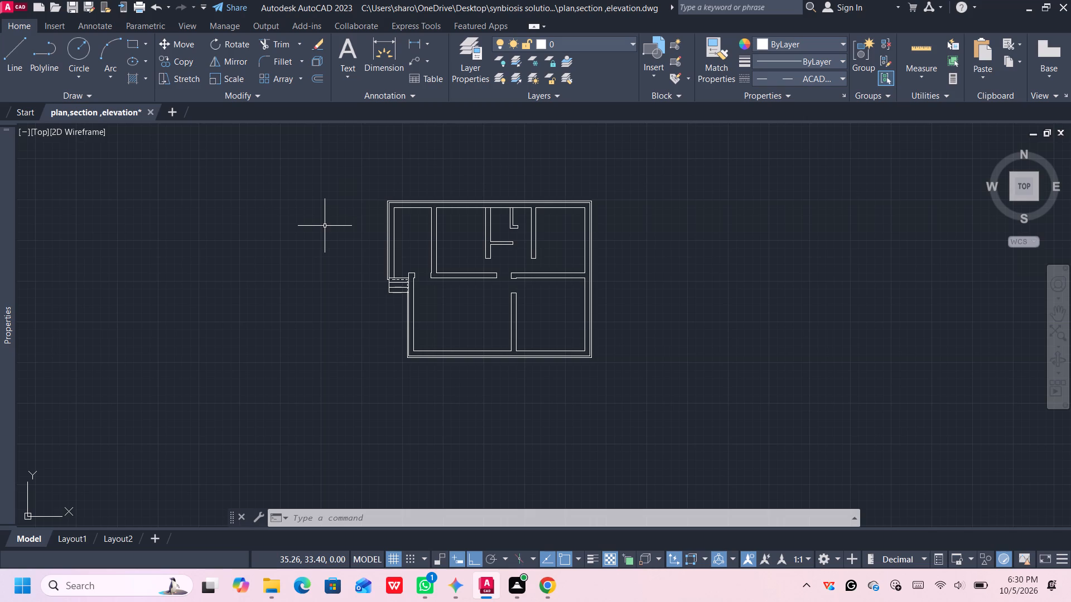
Draw a horizontal line about 0.30 long across the wall beside the steps, level with the lowest step edge.
scroll(421, 282, "up", 2)
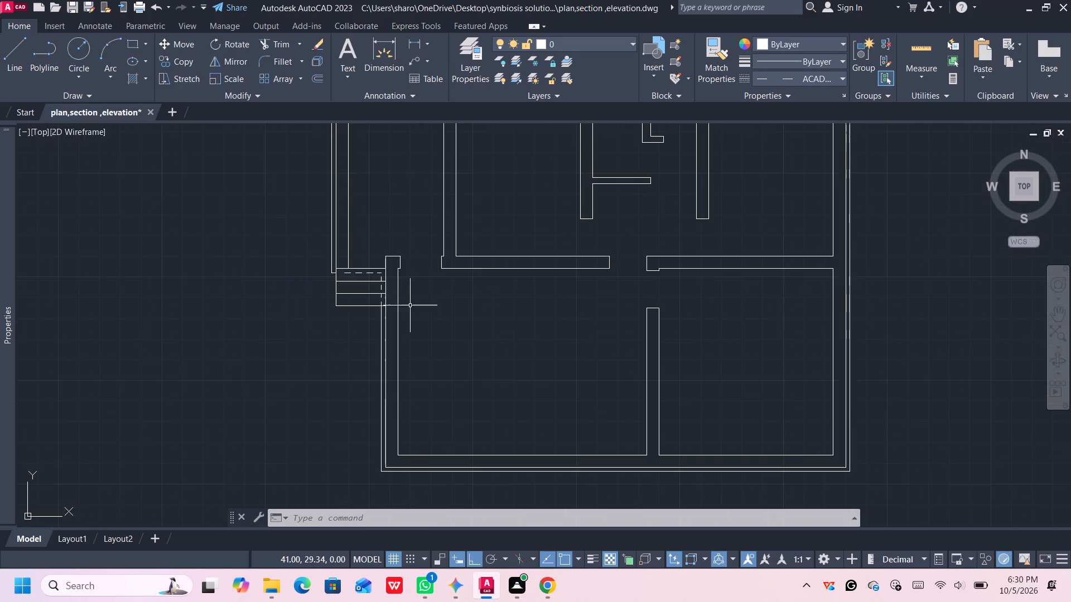
middle_click_drag(410, 308, 411, 279)
scroll(384, 278, "up", 1)
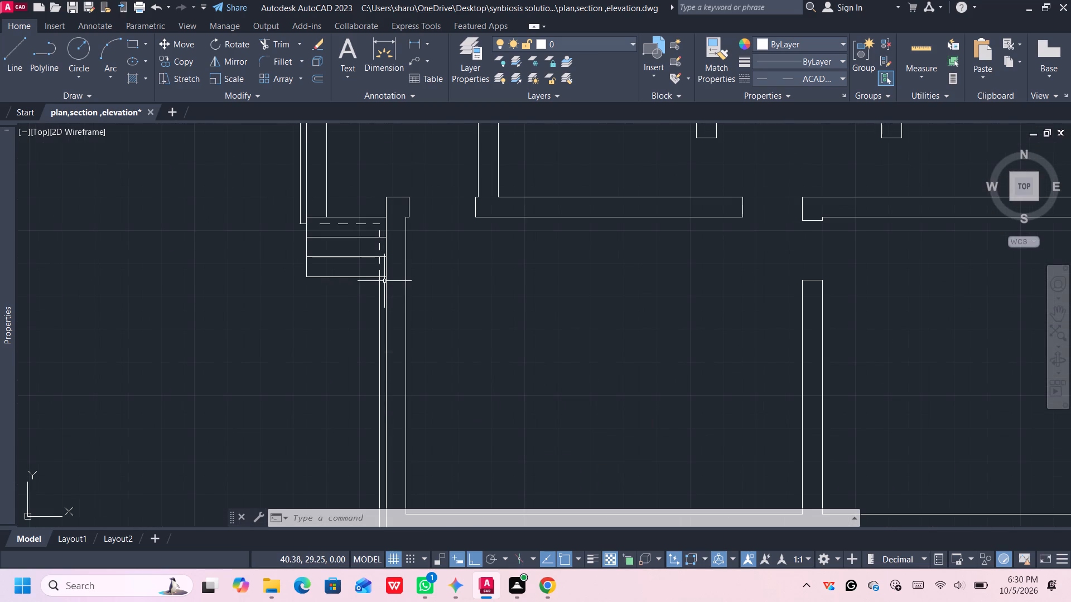
key("l")
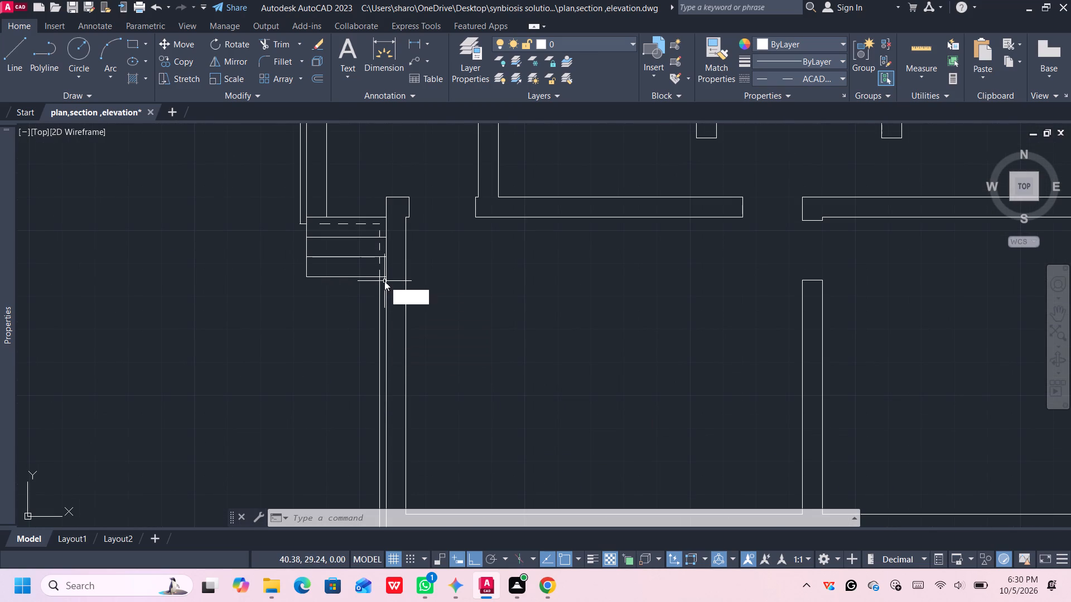
key("Return")
left_click(384, 281)
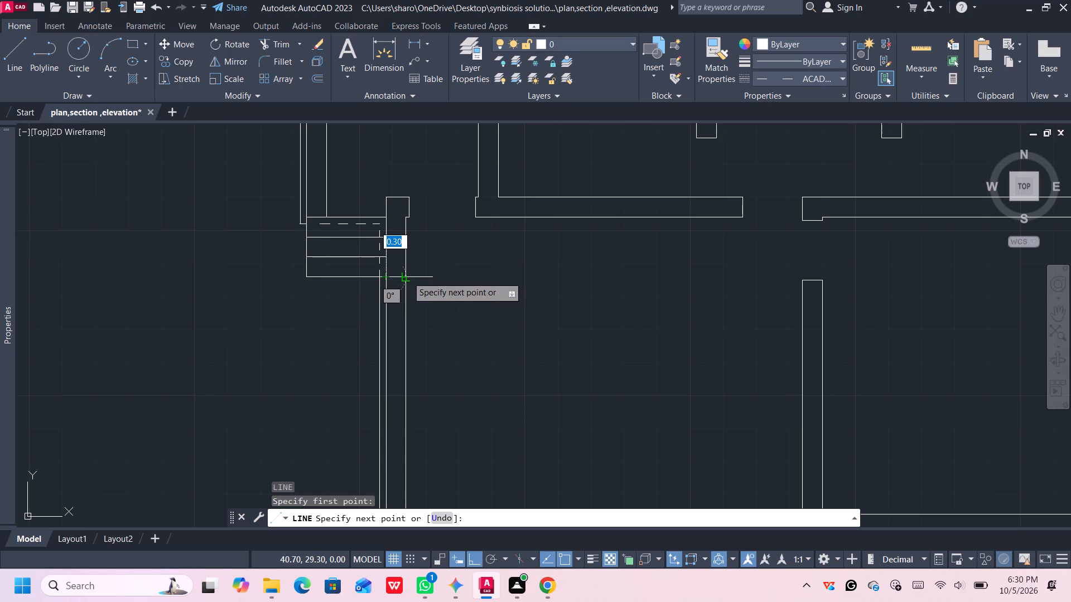
left_click(407, 276)
key("space")
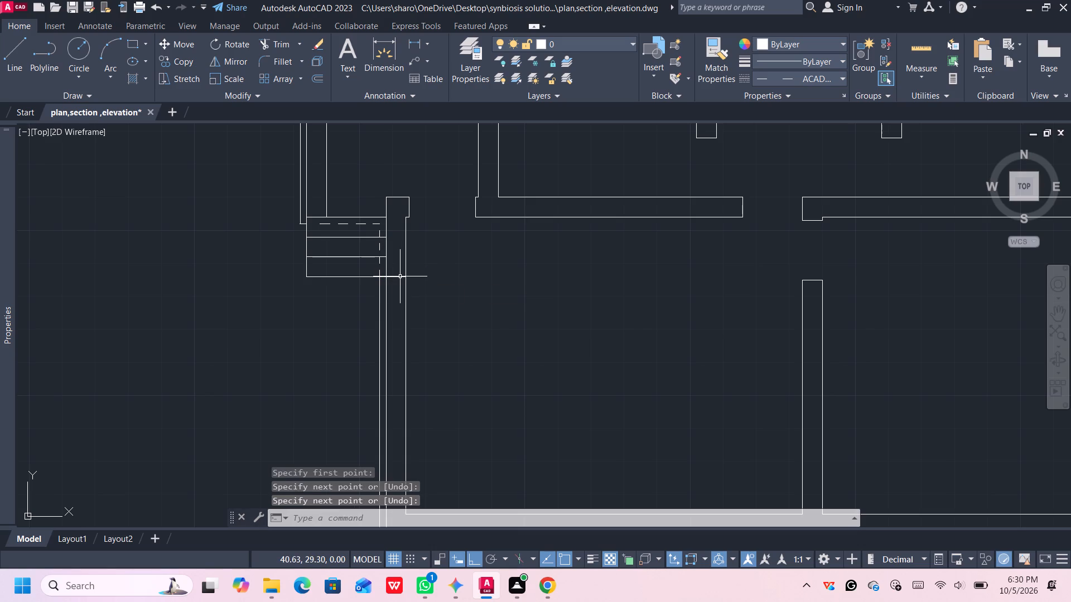
Move the short line across the wall straight down by 0.2.
left_click(400, 276)
left_click(397, 278)
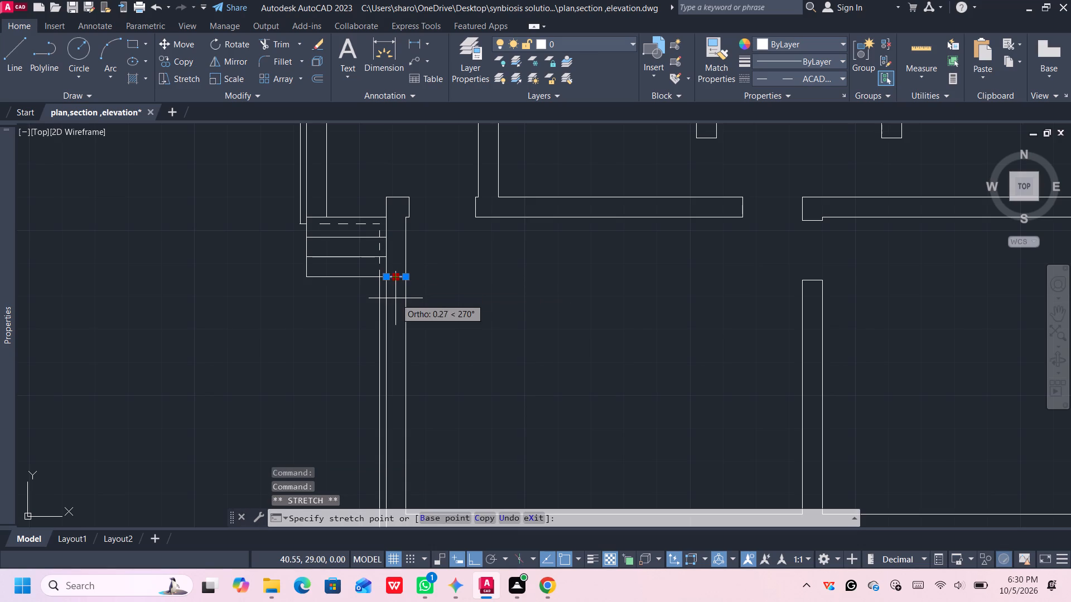
scroll(394, 302, "up", 1)
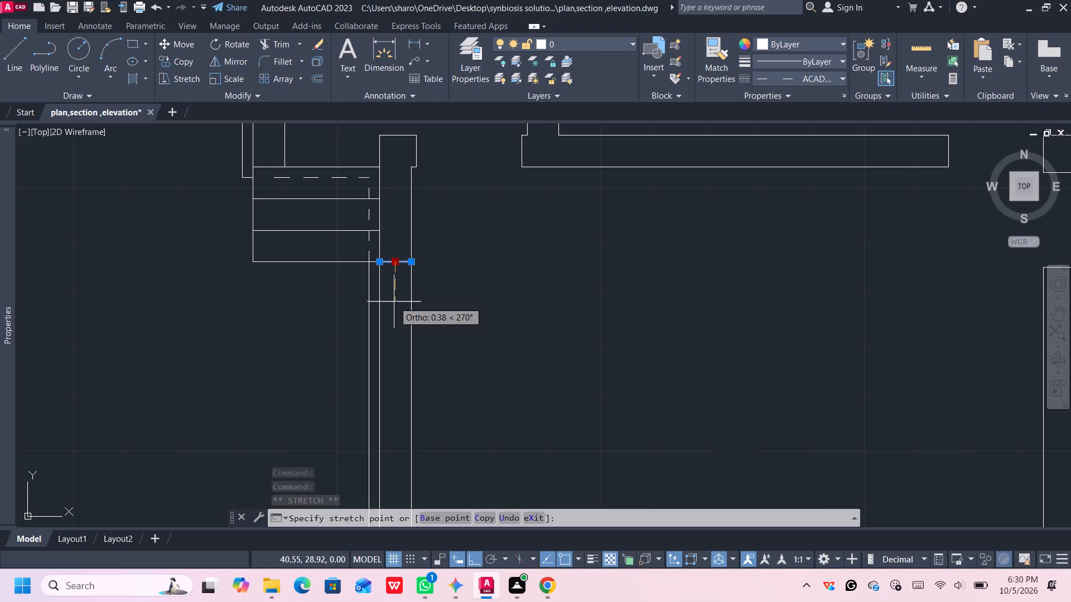
type("0.2")
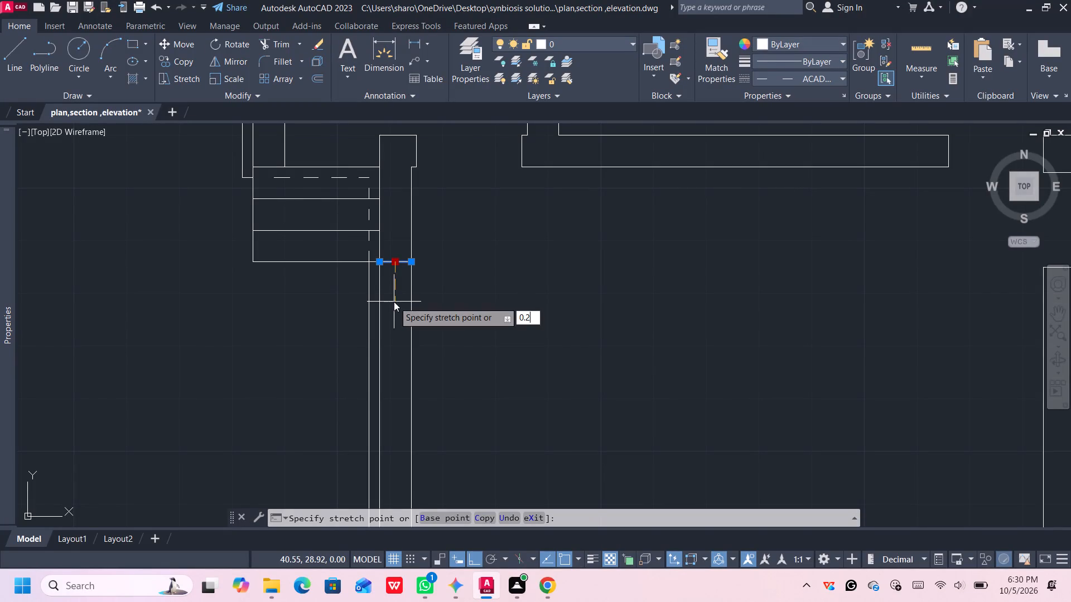
key("Return")
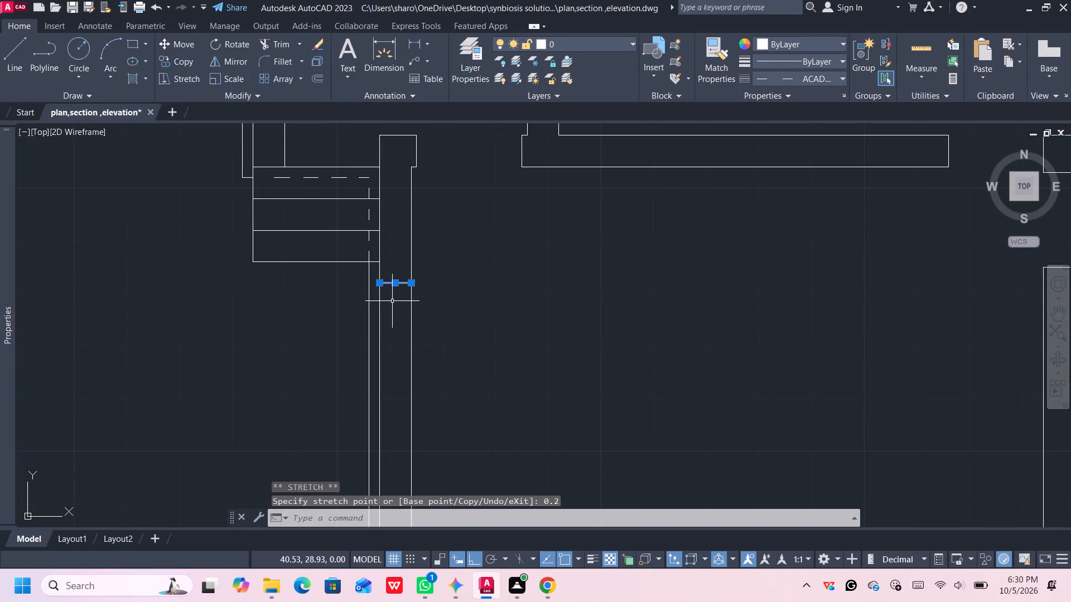
Offset the short line across the outer wall 2.8 downward, marking the other end of the opening below the steps.
type("o'")
key("BackSpace")
key("Return")
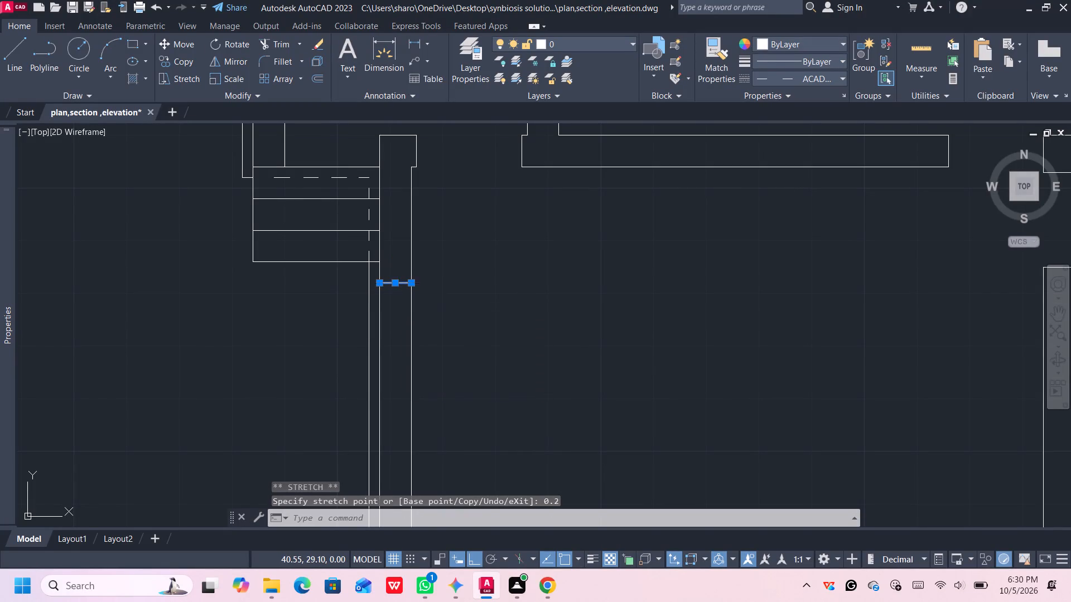
left_click(397, 284)
scroll(404, 385, "down", 4)
middle_click_drag(404, 386, 403, 318)
middle_click(403, 318)
scroll(401, 352, "up", 2)
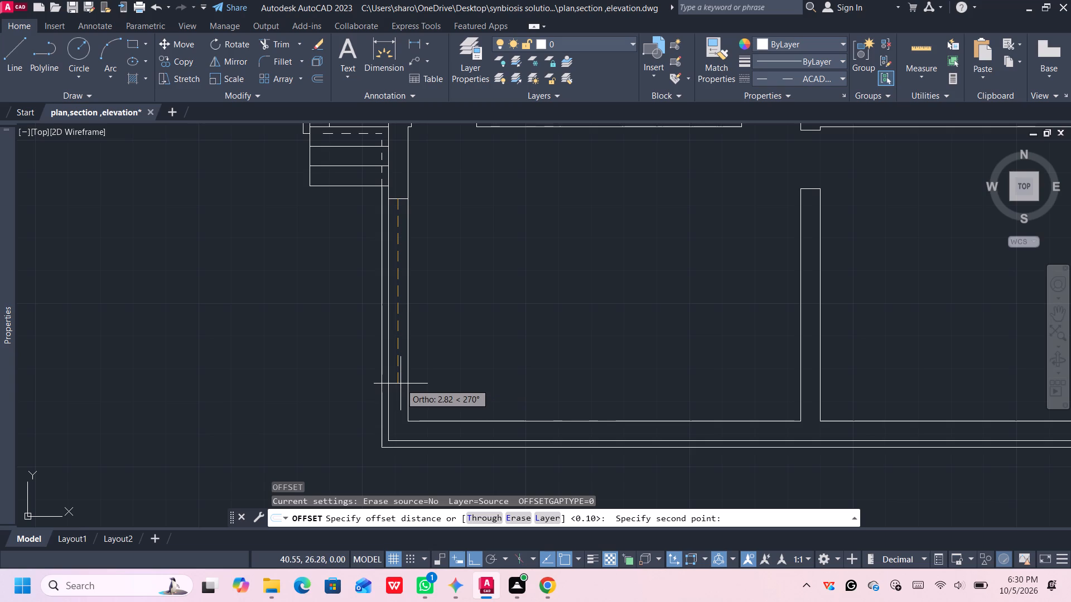
type("2.8")
key("Return")
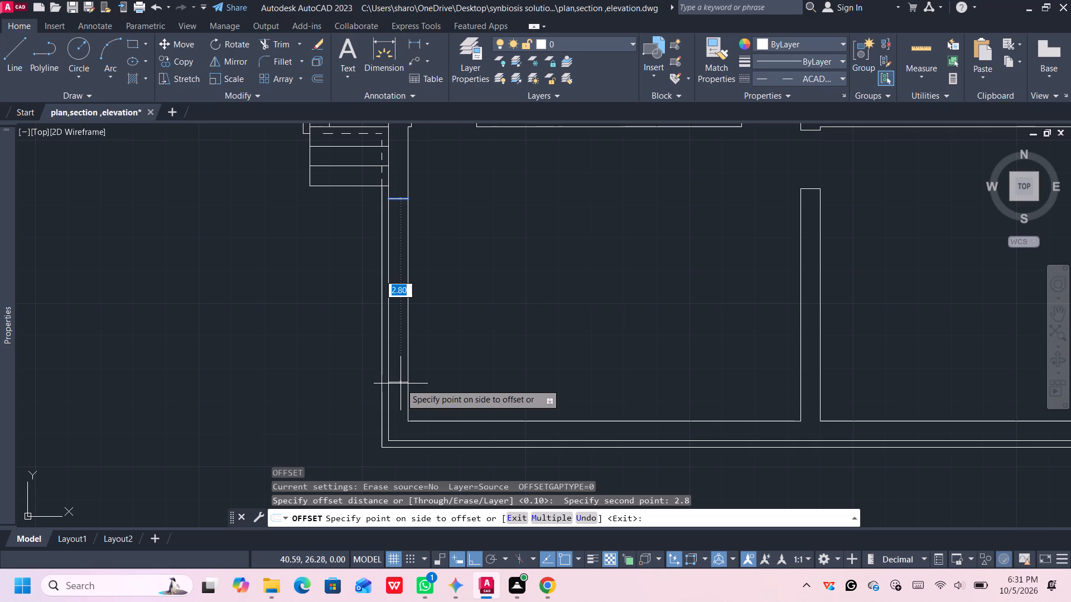
left_click(401, 383)
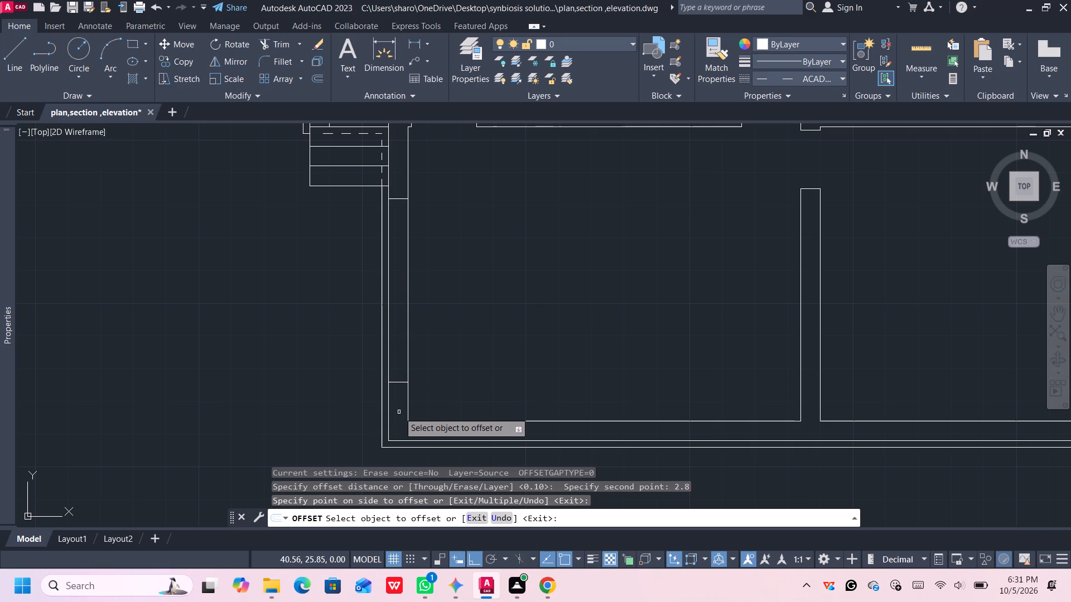
middle_click_drag(399, 412, 378, 396)
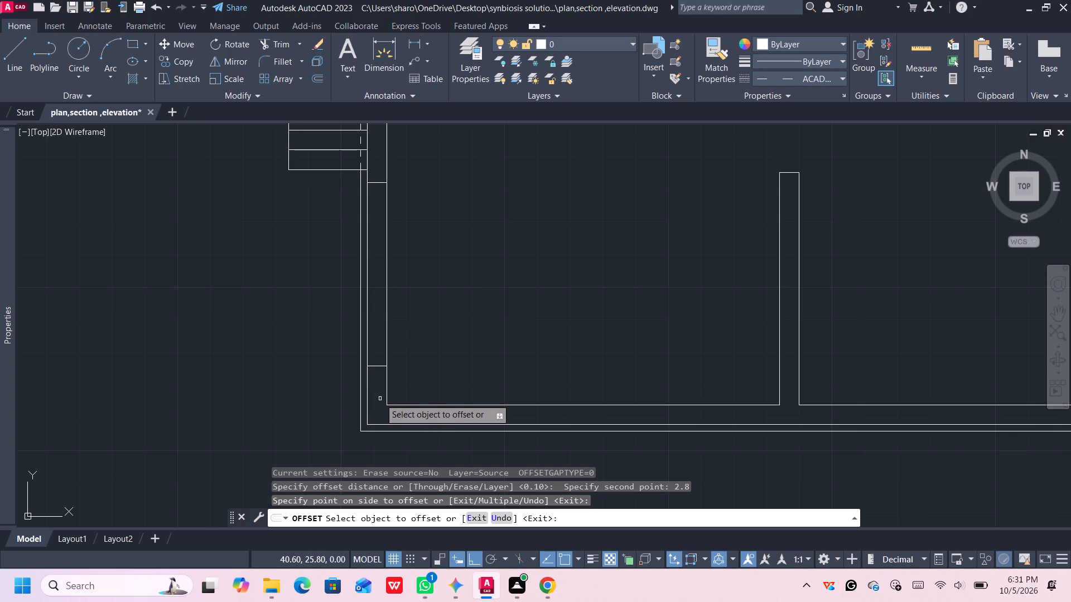
middle_click_drag(380, 400, 381, 405)
middle_click(381, 405)
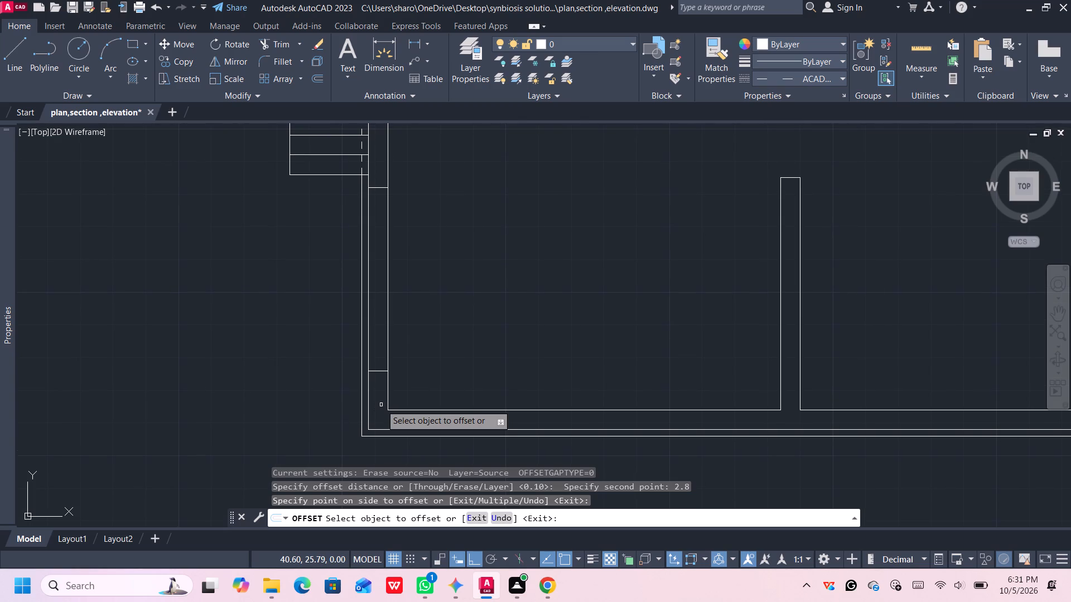
key("space")
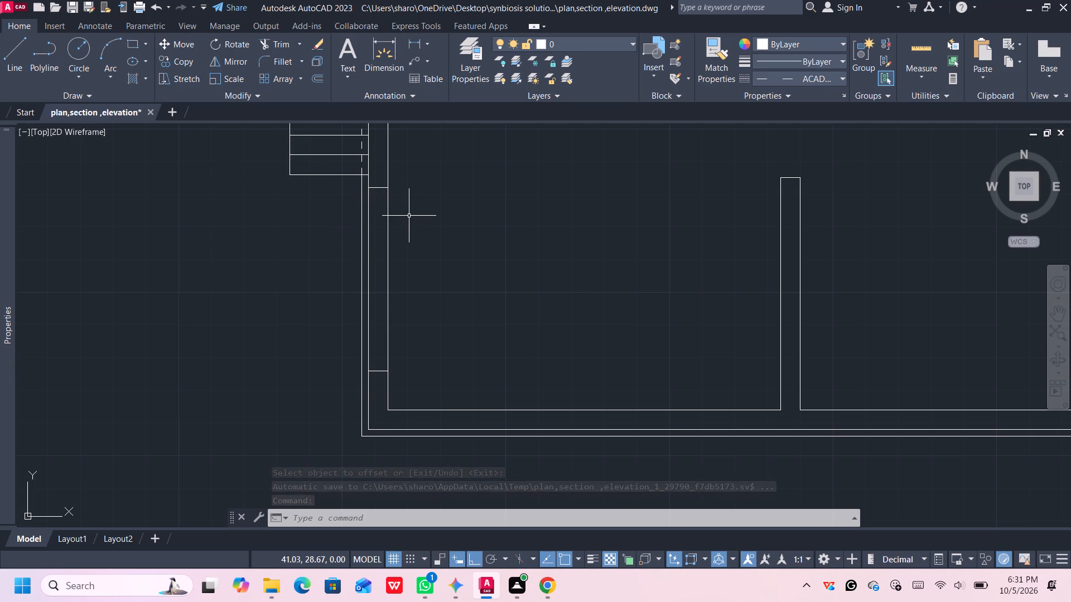
Draw a 2.80 vertical line along the wall's inner face, joining the ends of the two short lines across the wall.
key("l")
key("Return")
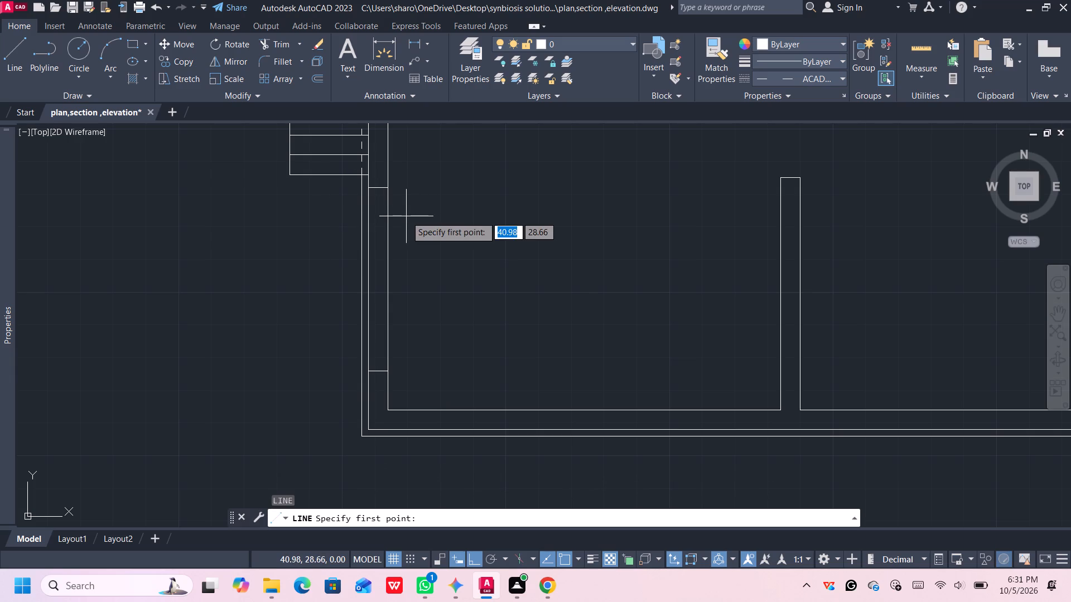
left_click(388, 190)
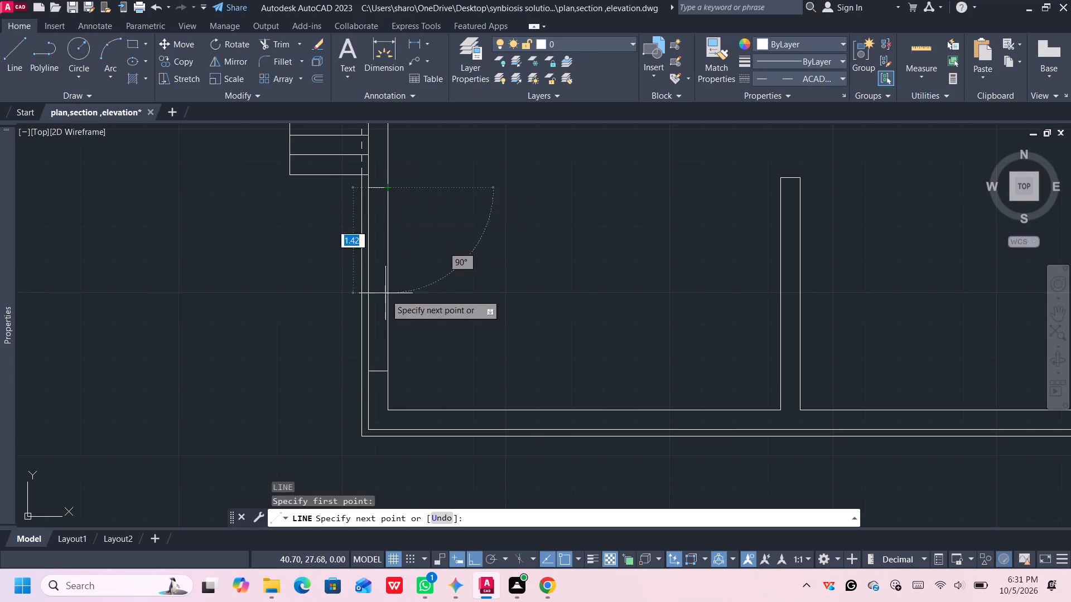
left_click(389, 375)
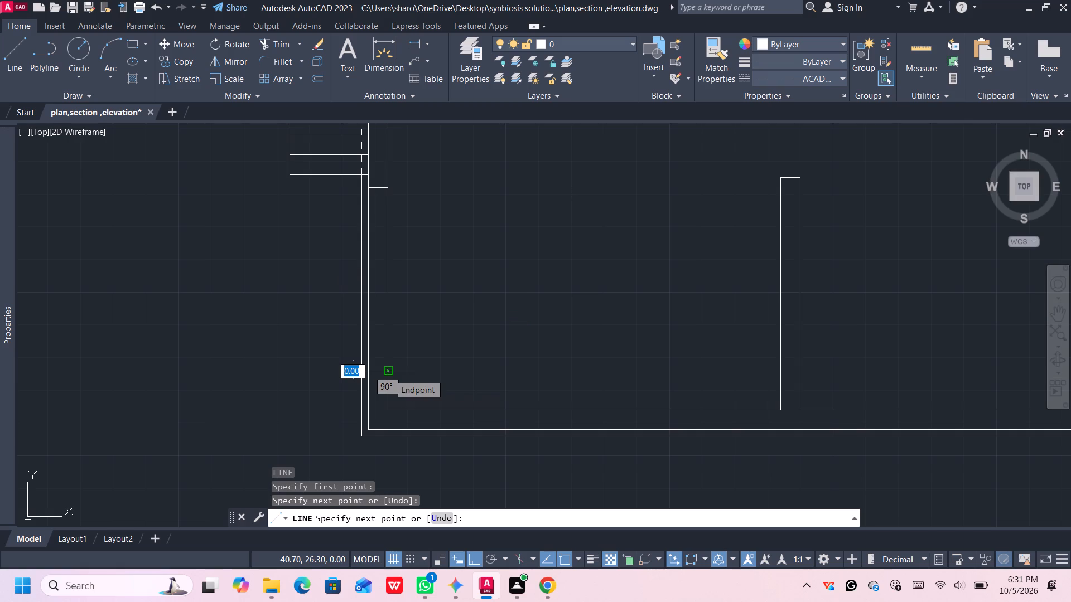
key("space")
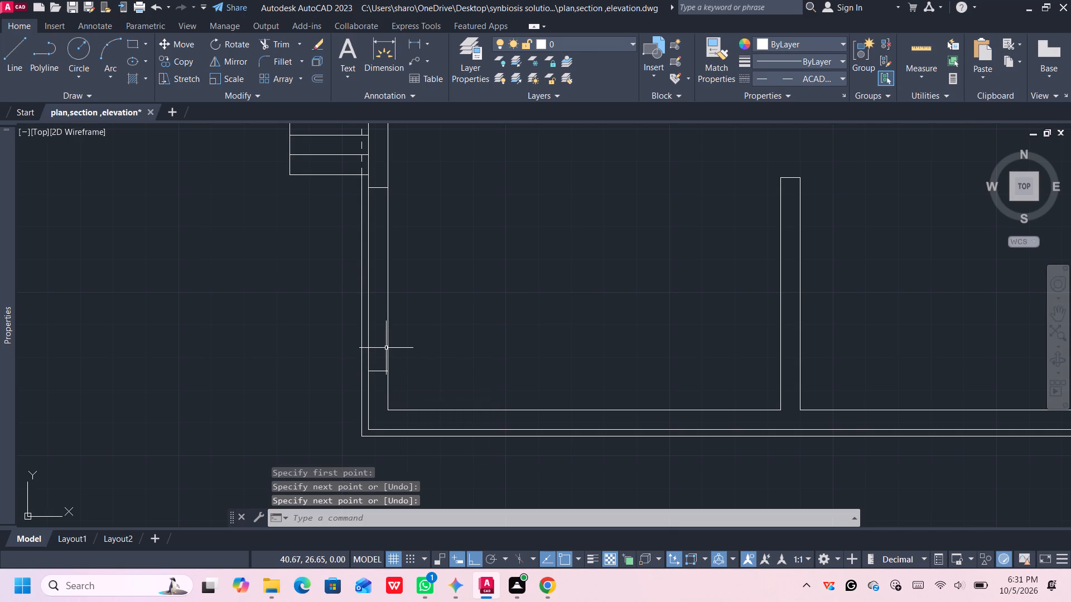
Move the vertical line 0.1 from the wall's inner face into the wall thickness.
left_click(388, 341)
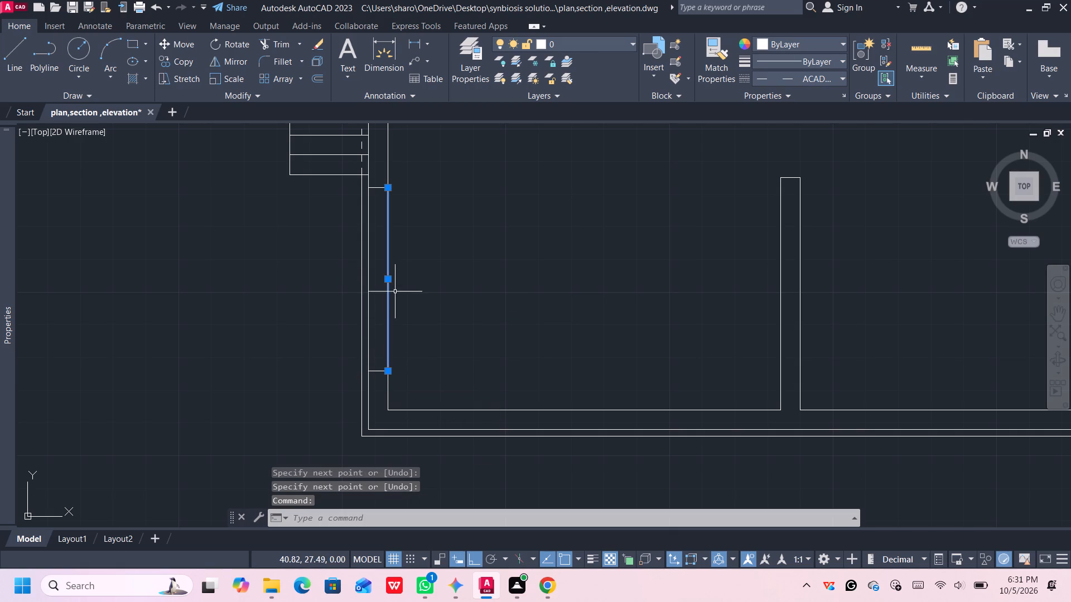
left_click(386, 280)
scroll(378, 281, "up", 2)
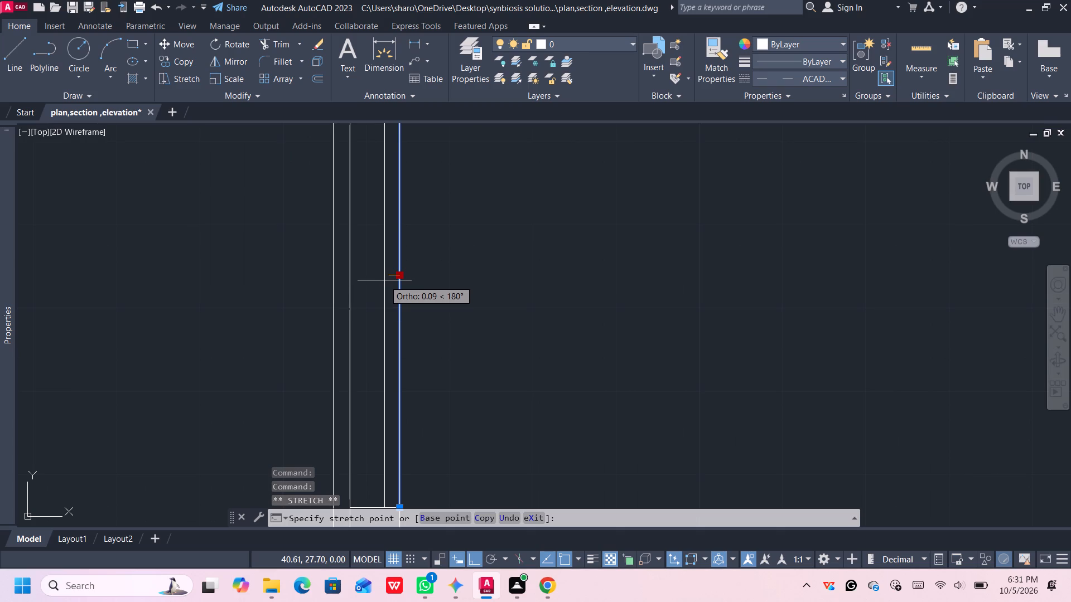
scroll(382, 280, "down", 1)
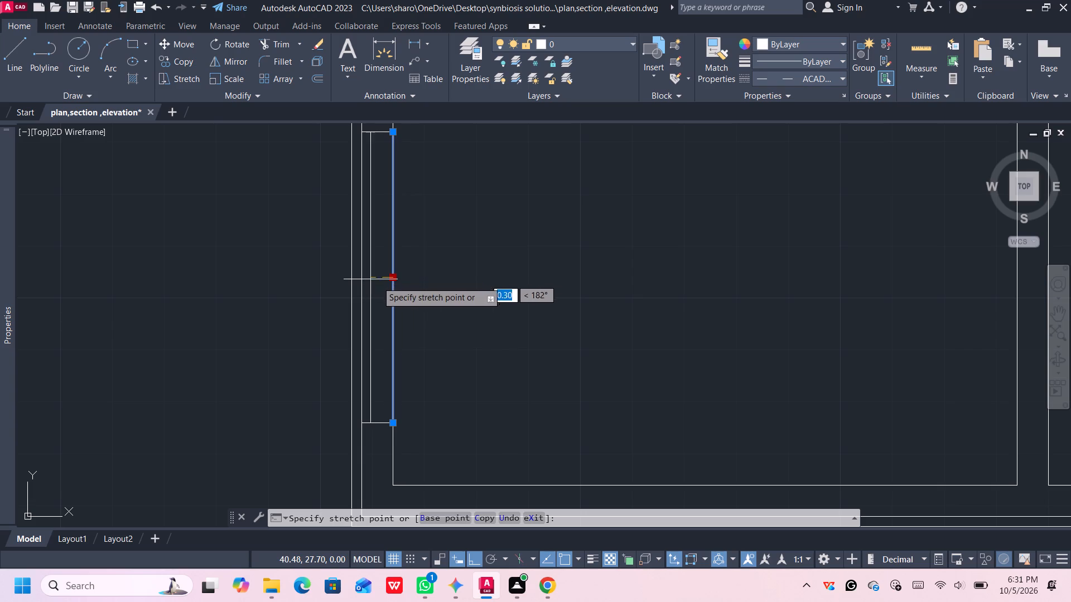
scroll(385, 283, "up", 2)
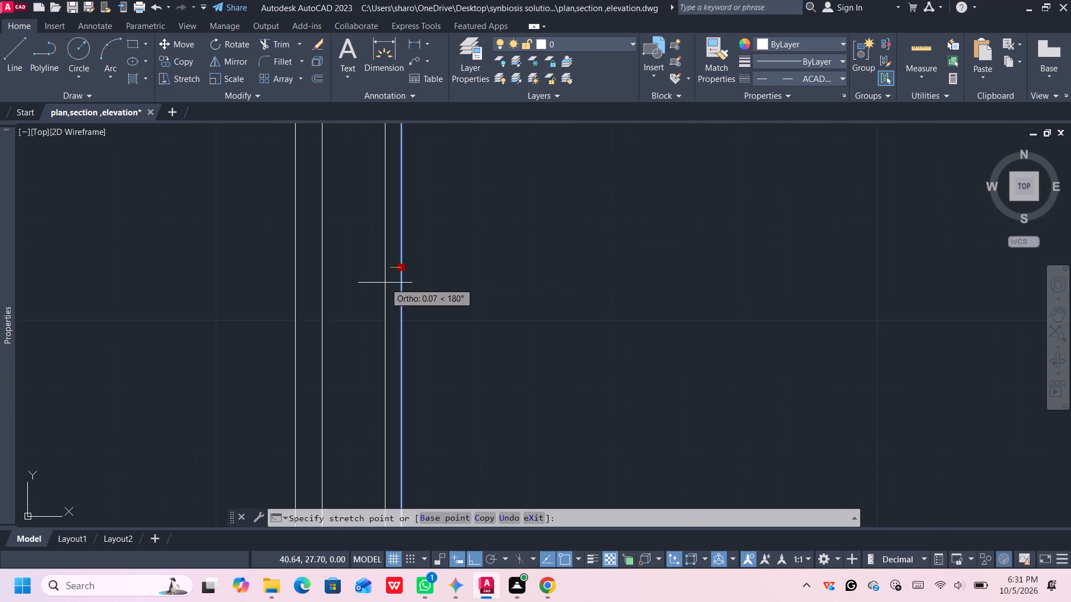
scroll(385, 283, "up", 1)
scroll(385, 283, "down", 1)
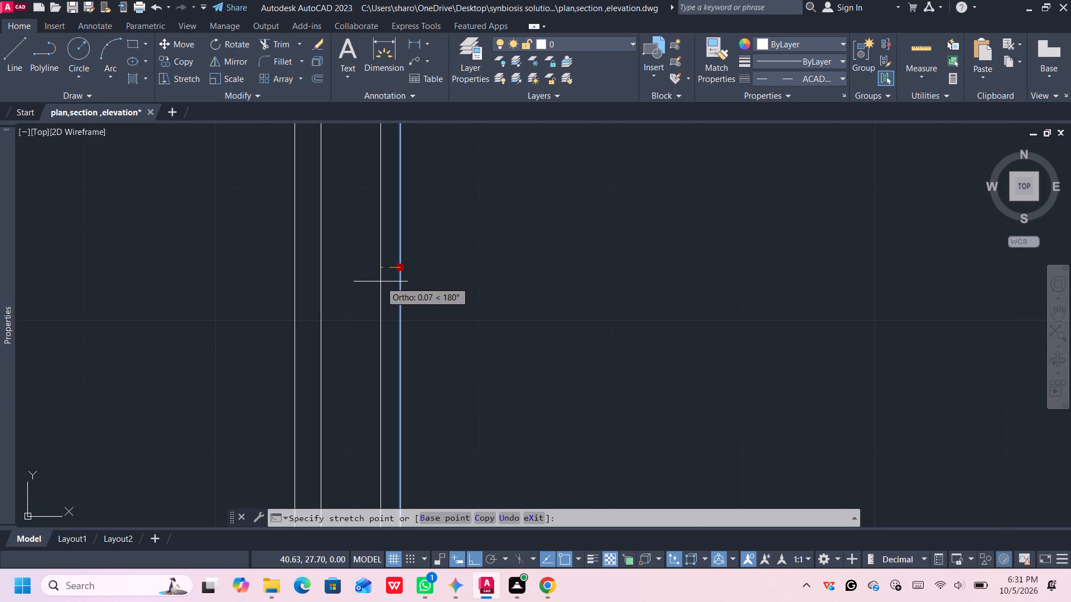
type("0.1")
key("Return")
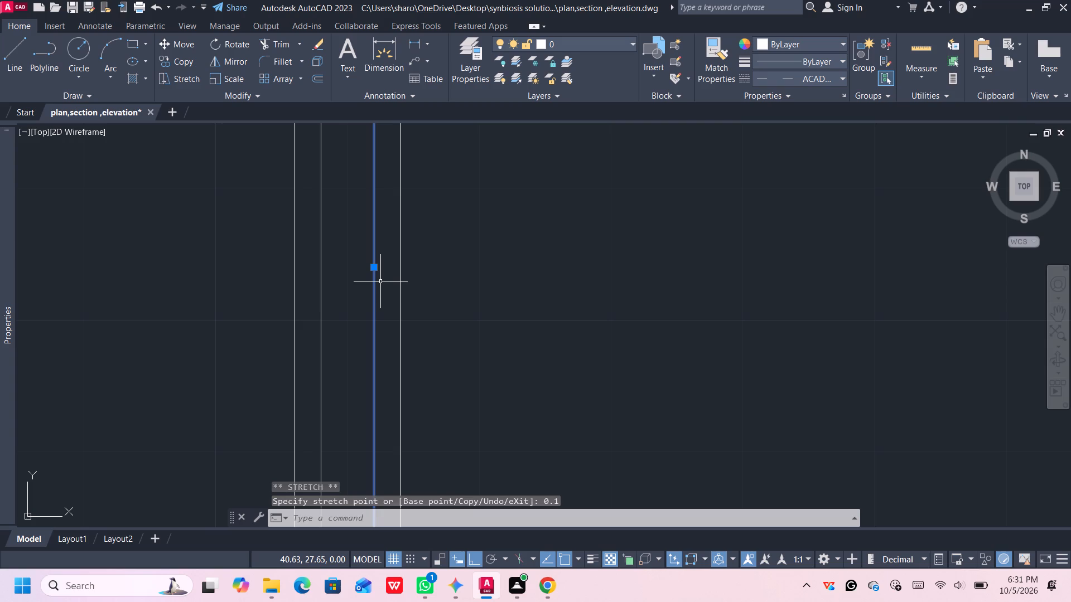
Offset the vertical line inside the opening by 0.1 toward the wall's outer face.
scroll(379, 270, "down", 2)
middle_click_drag(380, 271, 415, 284)
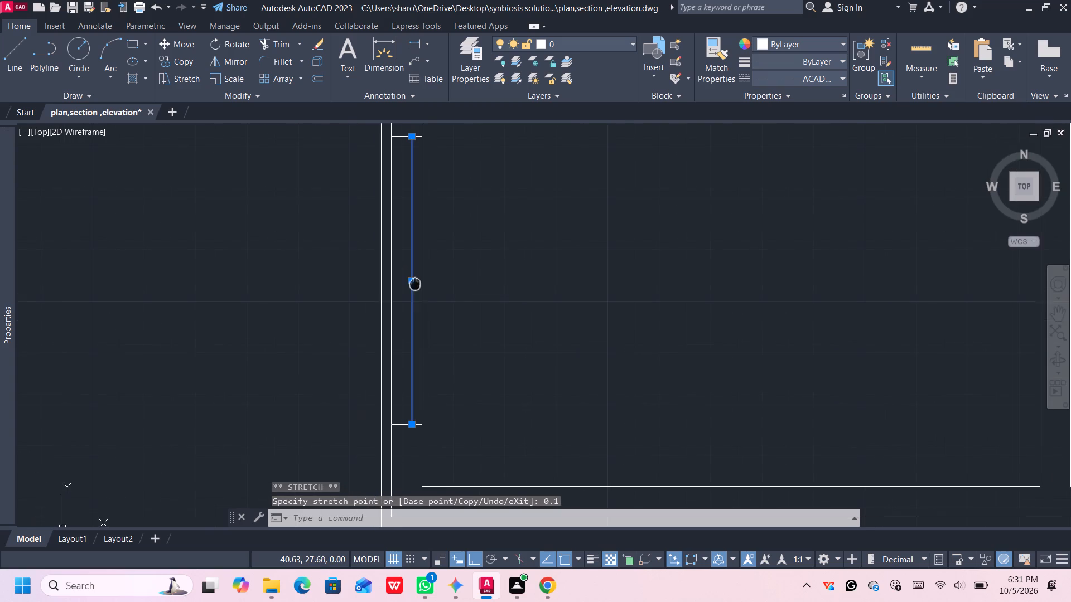
middle_click_drag(415, 284, 415, 285)
key("o")
key("Return")
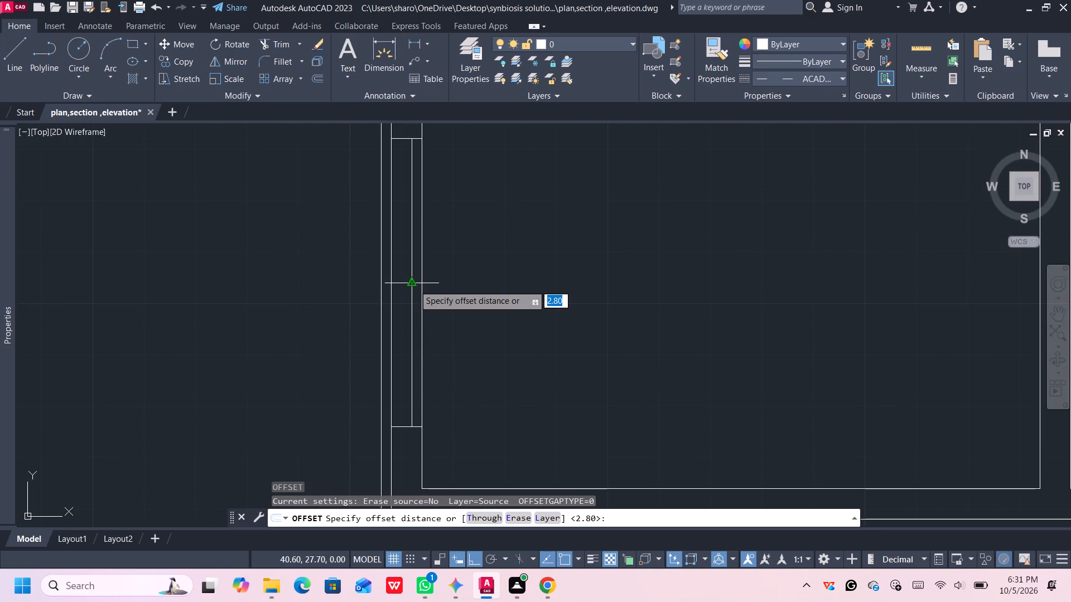
left_click(412, 285)
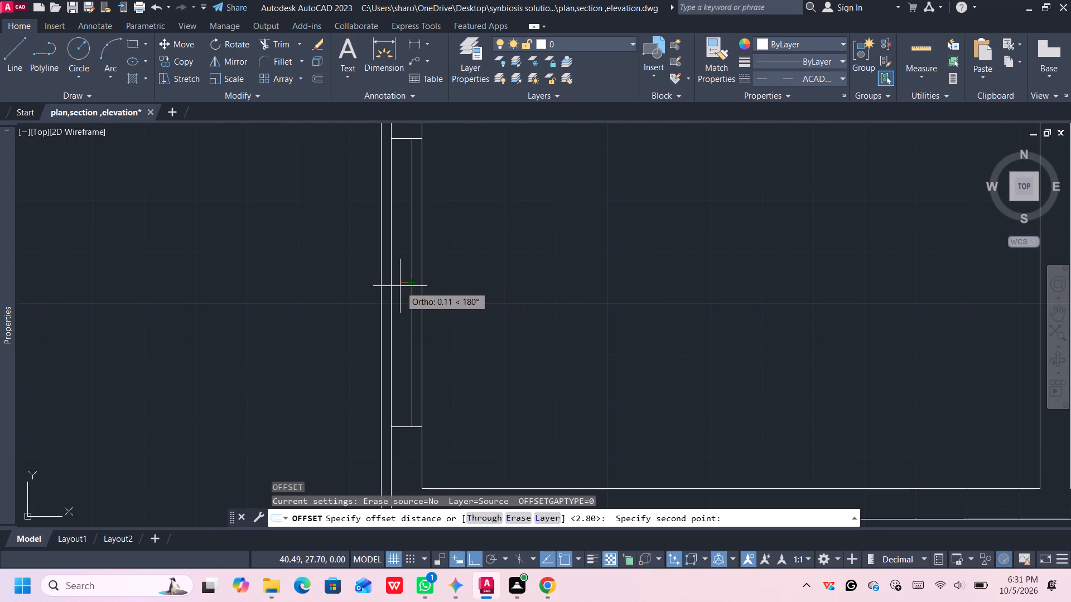
type("0.1")
key("Return")
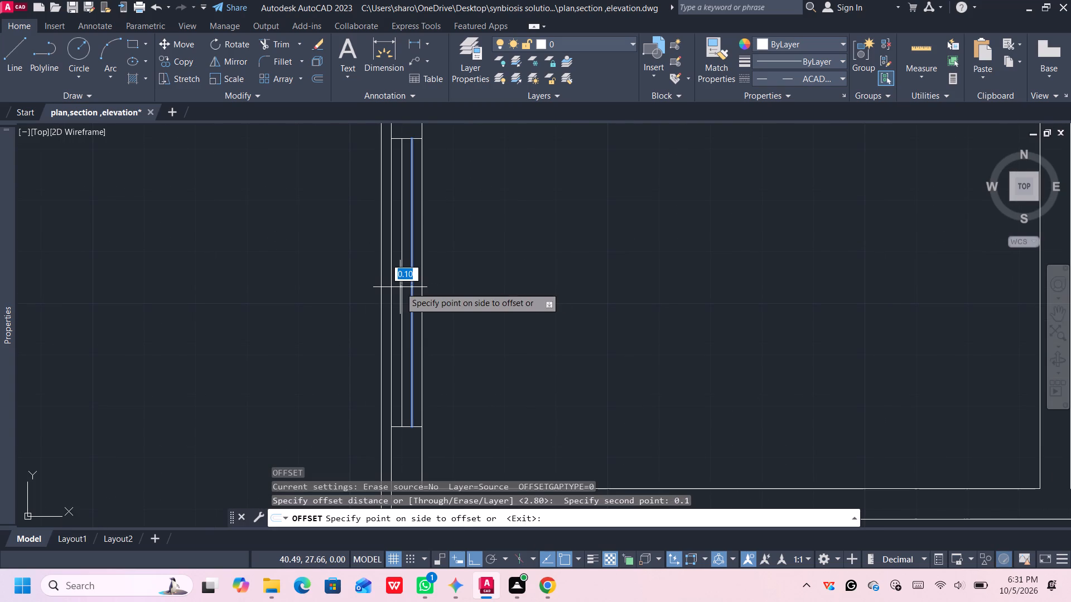
left_click(400, 287)
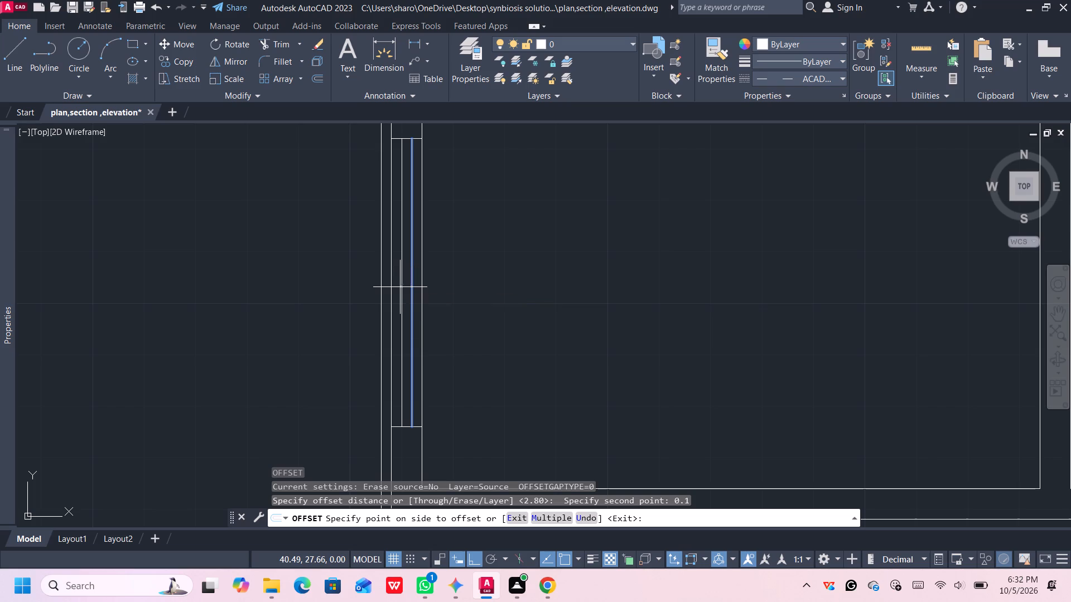
scroll(446, 339, "down", 2)
middle_click_drag(452, 353, 451, 289)
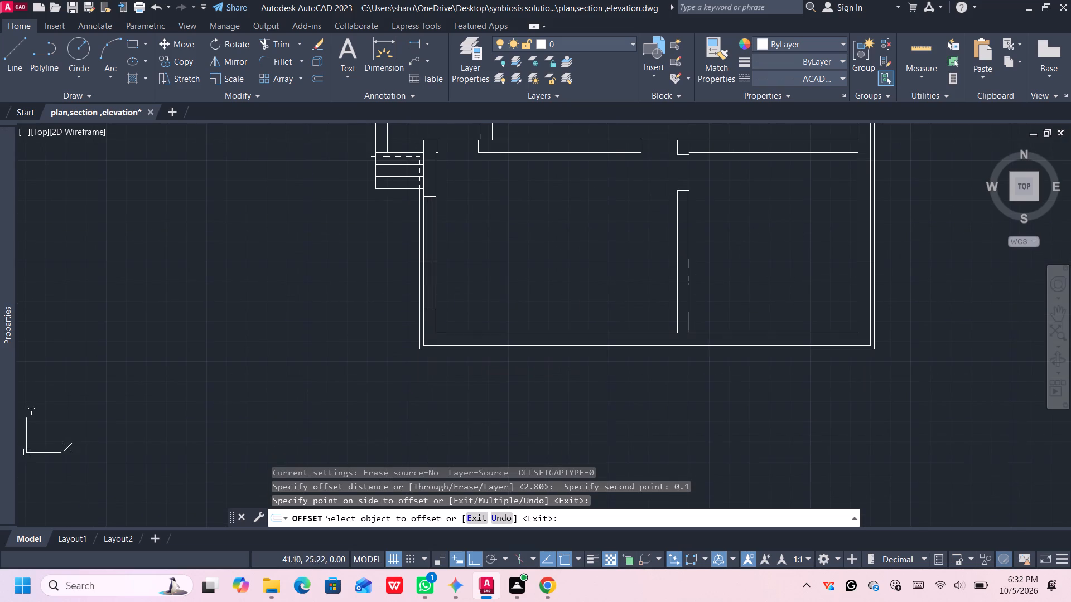
key("space")
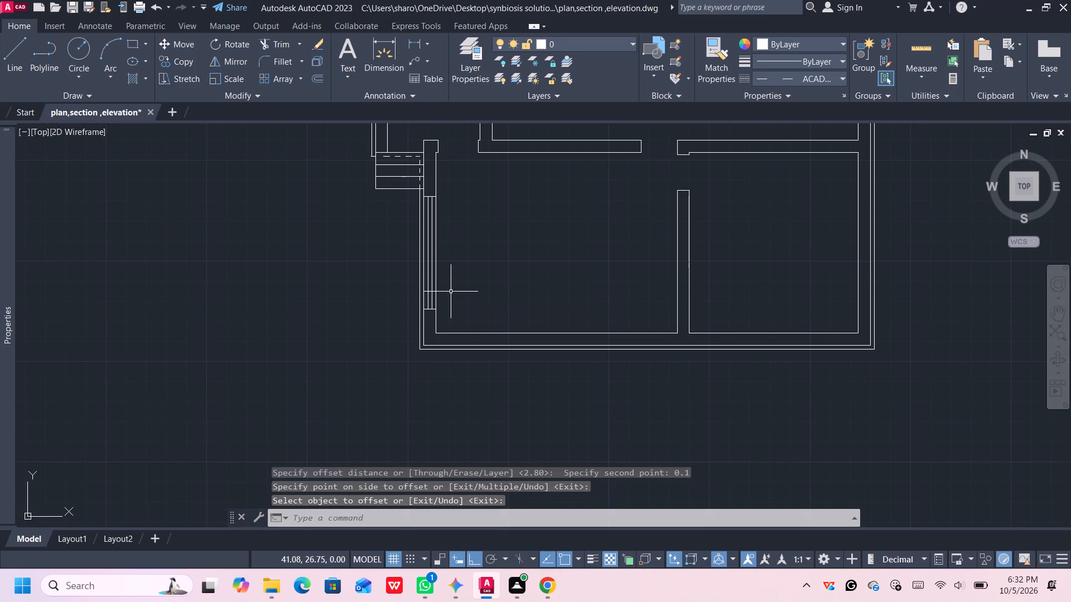
Draw a short vertical line across the bottom outer wall, continuing the partition wall's left face down to the next wall line.
middle_click_drag(452, 299, 419, 250)
middle_click(419, 250)
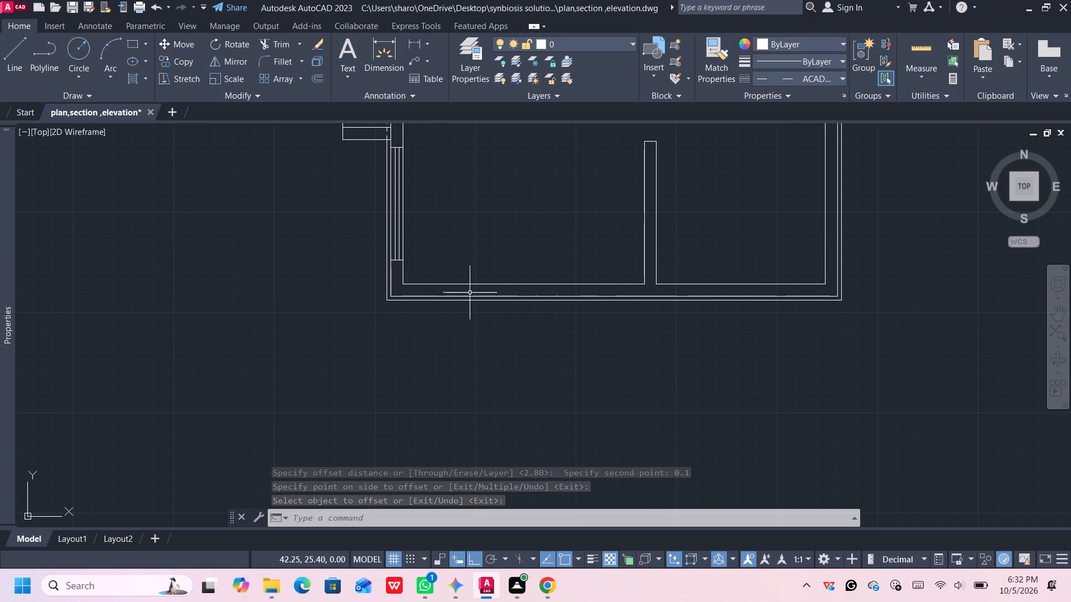
middle_click_drag(590, 291, 484, 285)
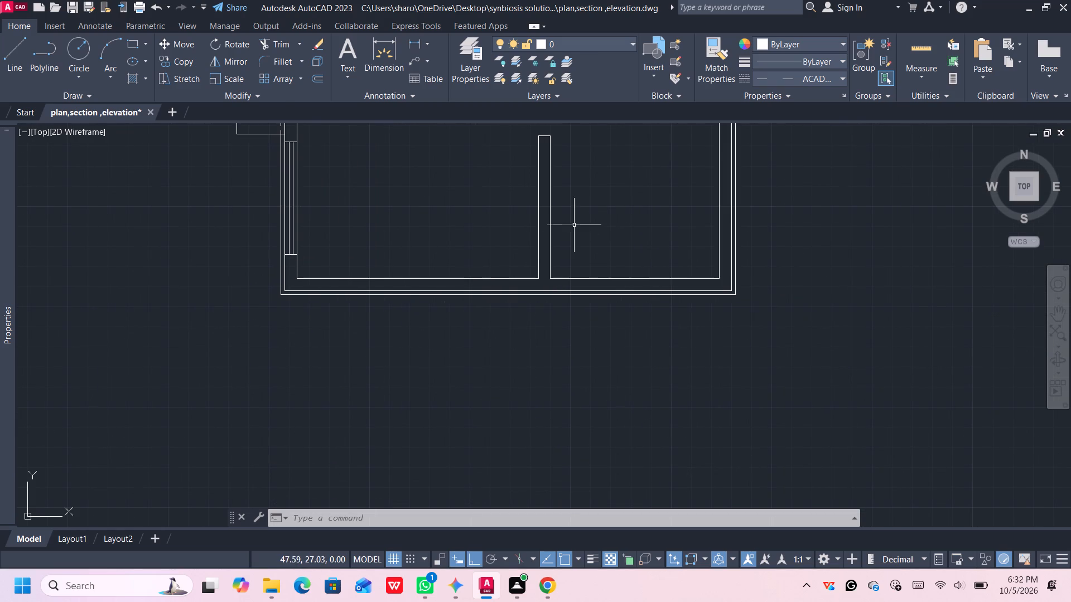
key("l")
key("Return")
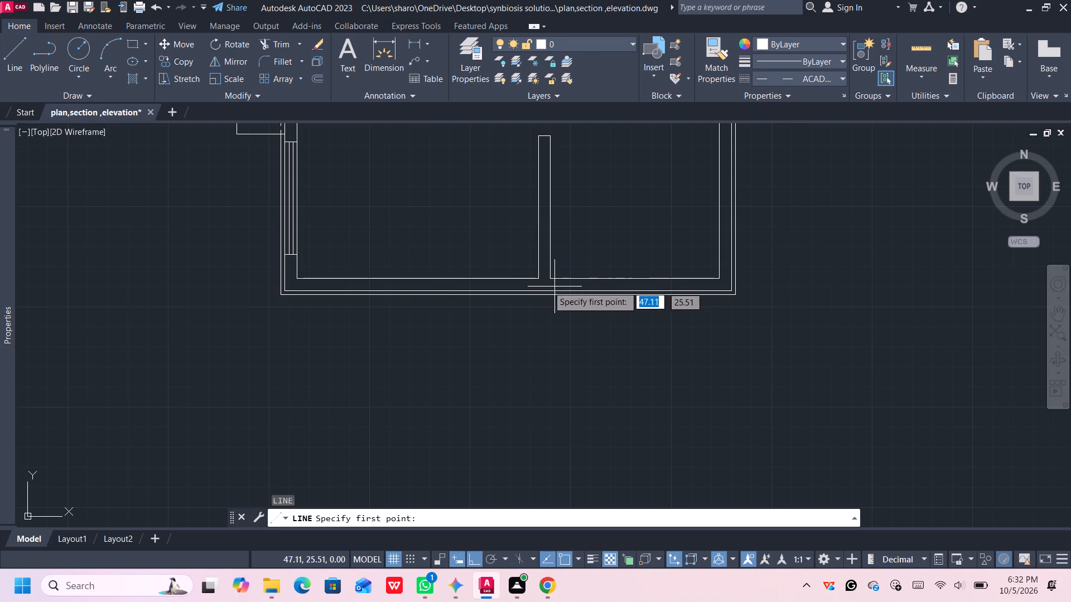
left_click(539, 278)
left_click(539, 289)
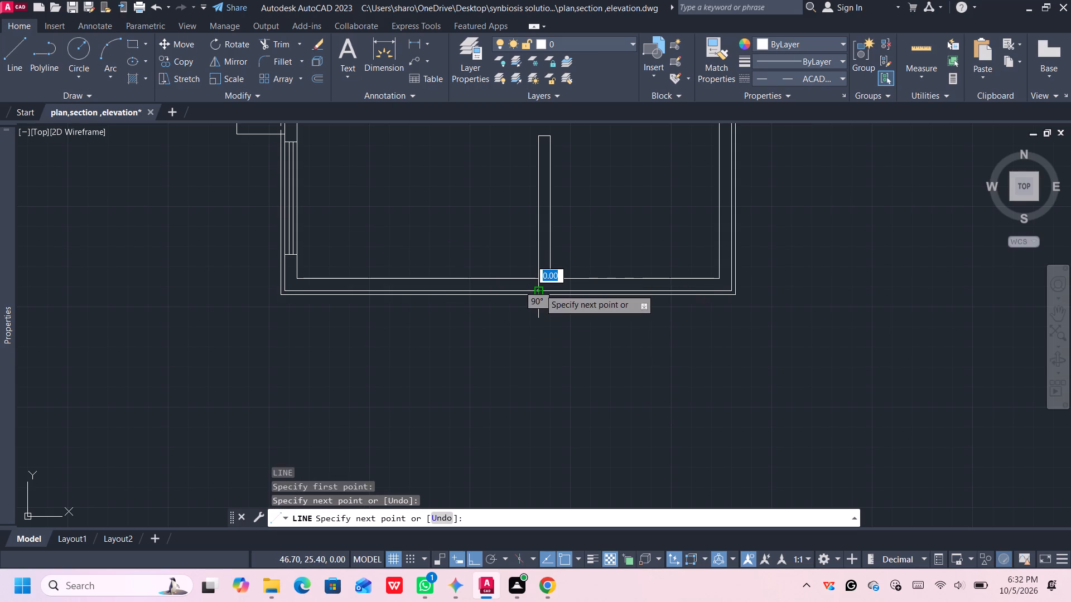
key("Return")
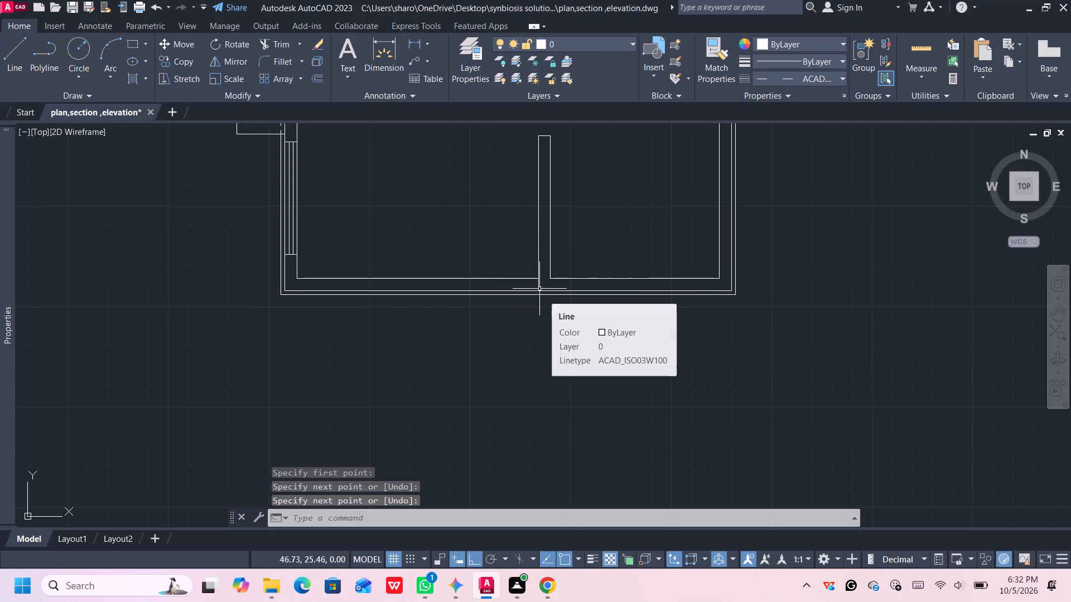
Draw a 0.30 vertical line across the bottom outer wall, straight down from the room's lower-left inner corner.
key("l")
key("Return")
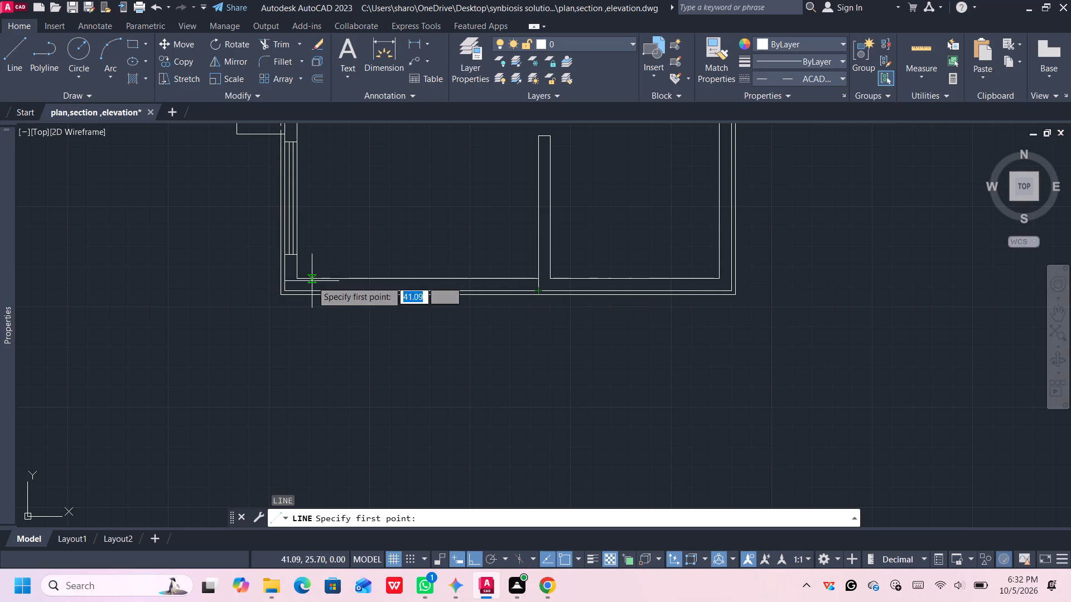
left_click(296, 278)
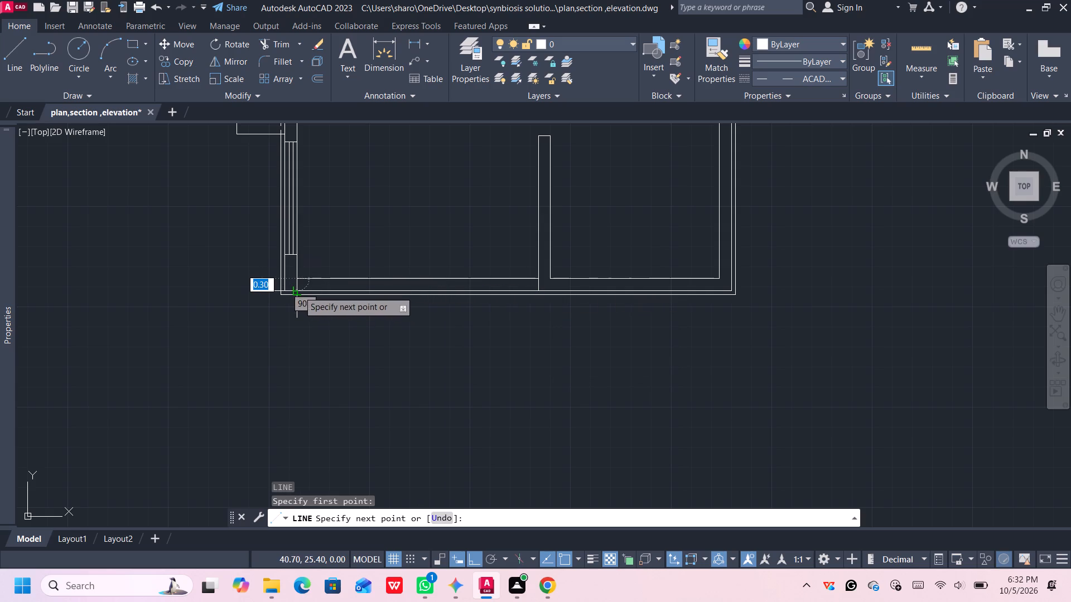
left_click(298, 291)
key("space")
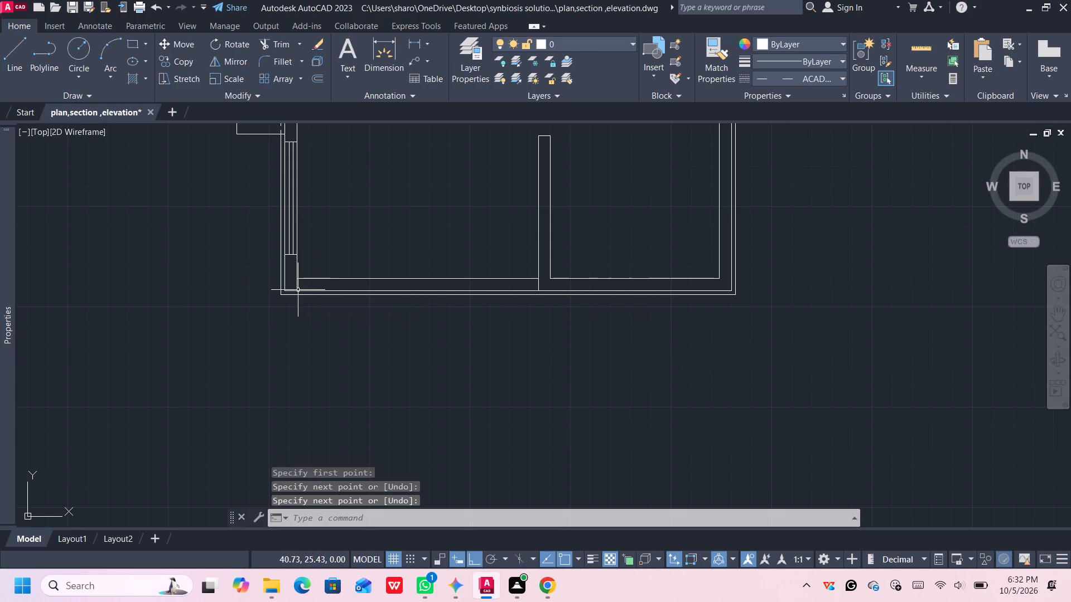
middle_click_drag(295, 292, 354, 300)
scroll(354, 294, "up", 1)
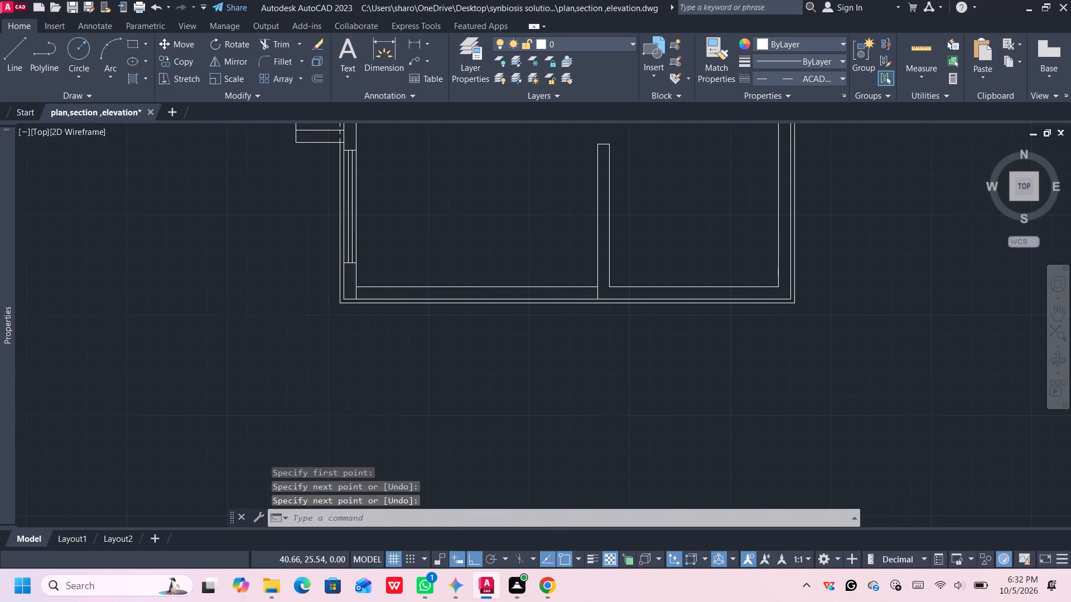
scroll(354, 294, "up", 2)
middle_click_drag(353, 294, 357, 306)
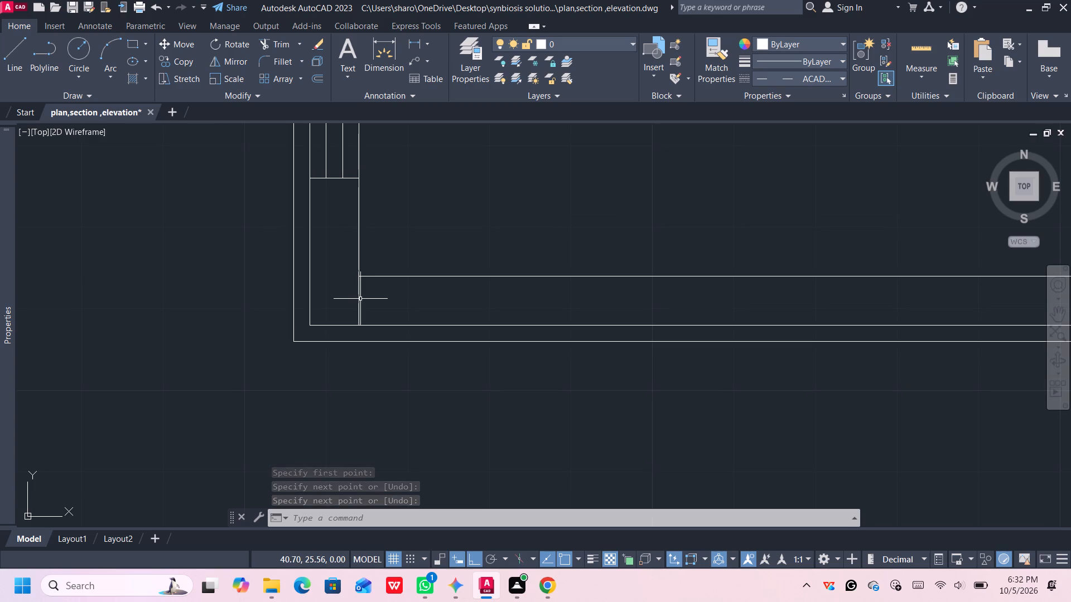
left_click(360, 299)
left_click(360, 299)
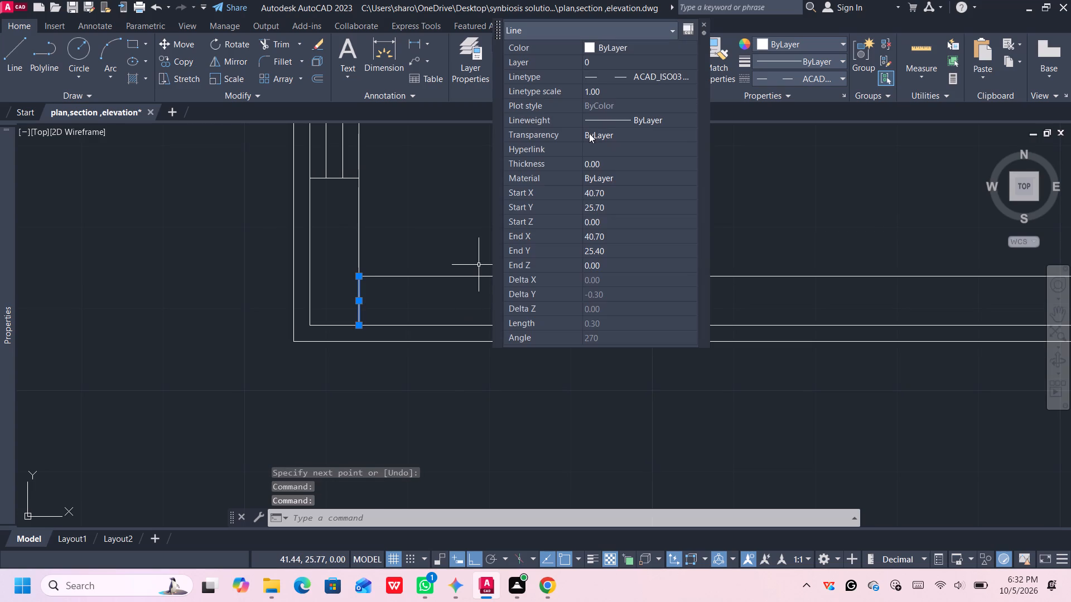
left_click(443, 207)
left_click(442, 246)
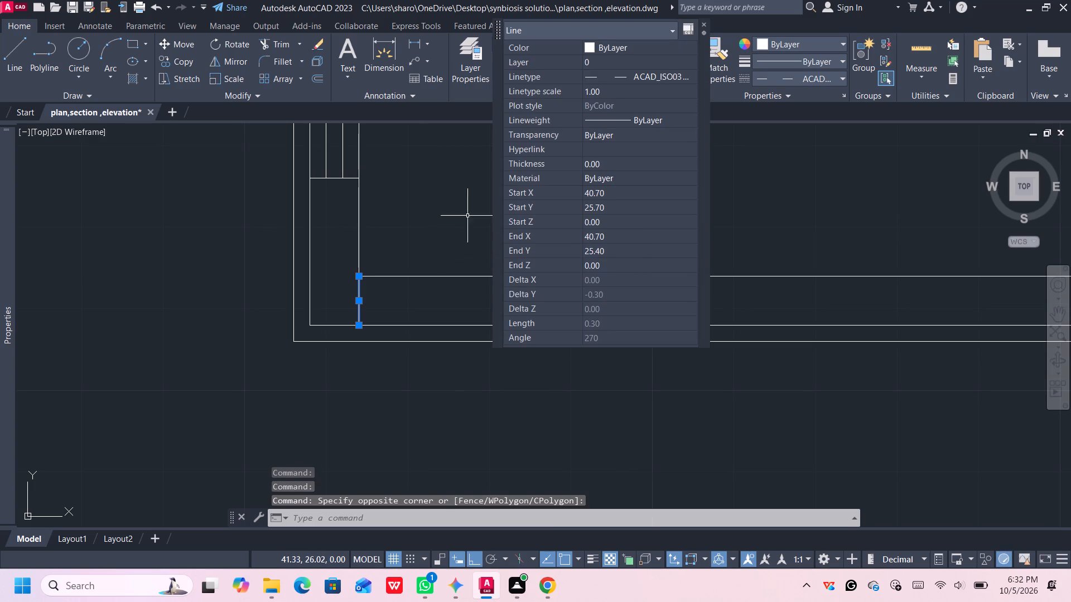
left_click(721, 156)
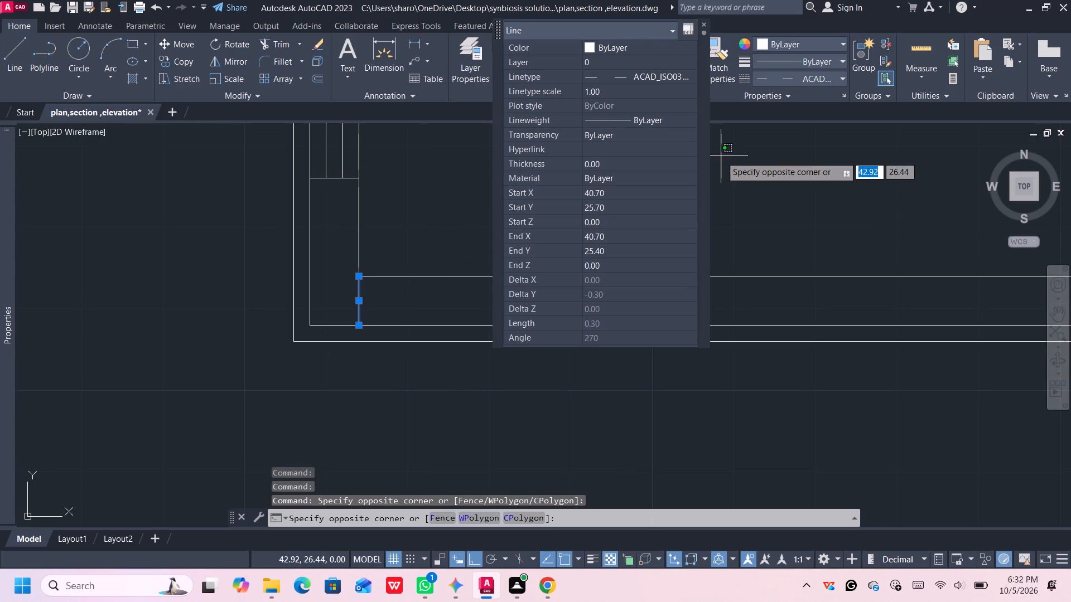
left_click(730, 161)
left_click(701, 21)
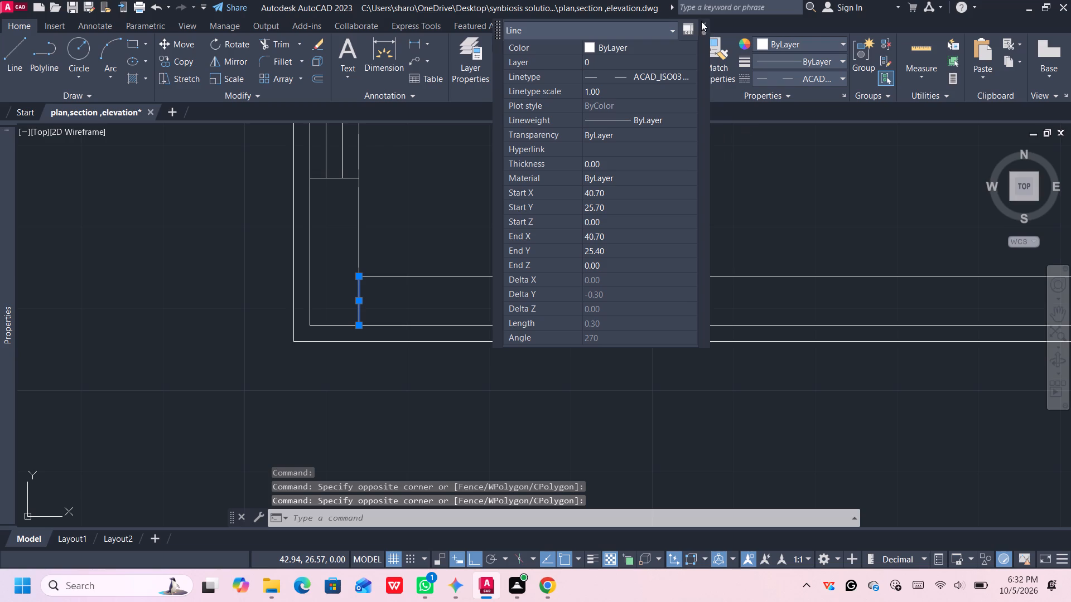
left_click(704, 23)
Measure the bottom outer wall's span between the two short vertical lines.
scroll(697, 192, "down", 5)
middle_click_drag(705, 187, 702, 187)
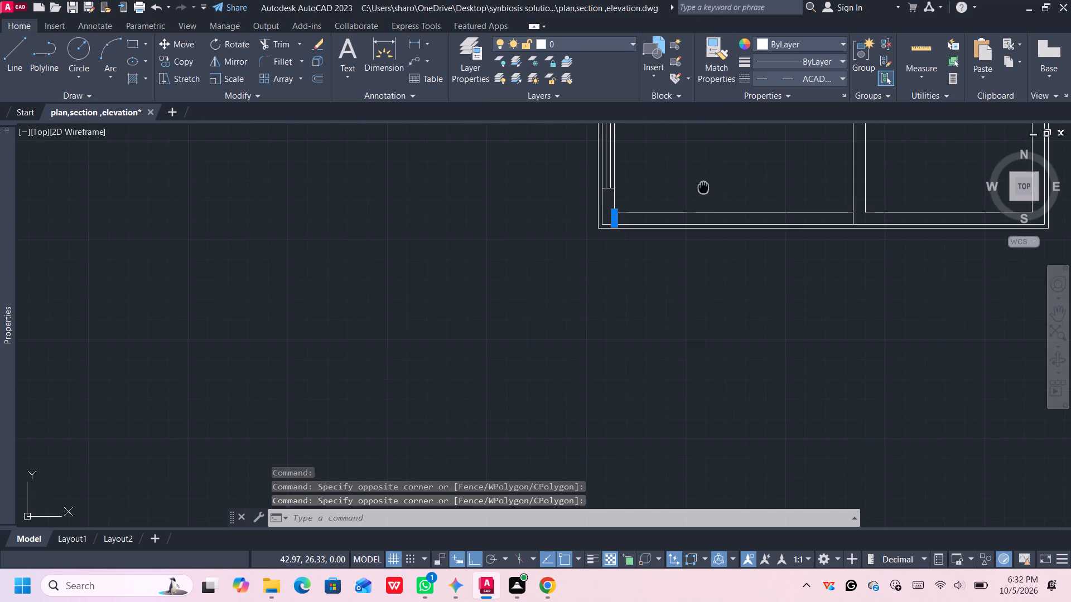
middle_click_drag(702, 187, 647, 190)
left_click(915, 51)
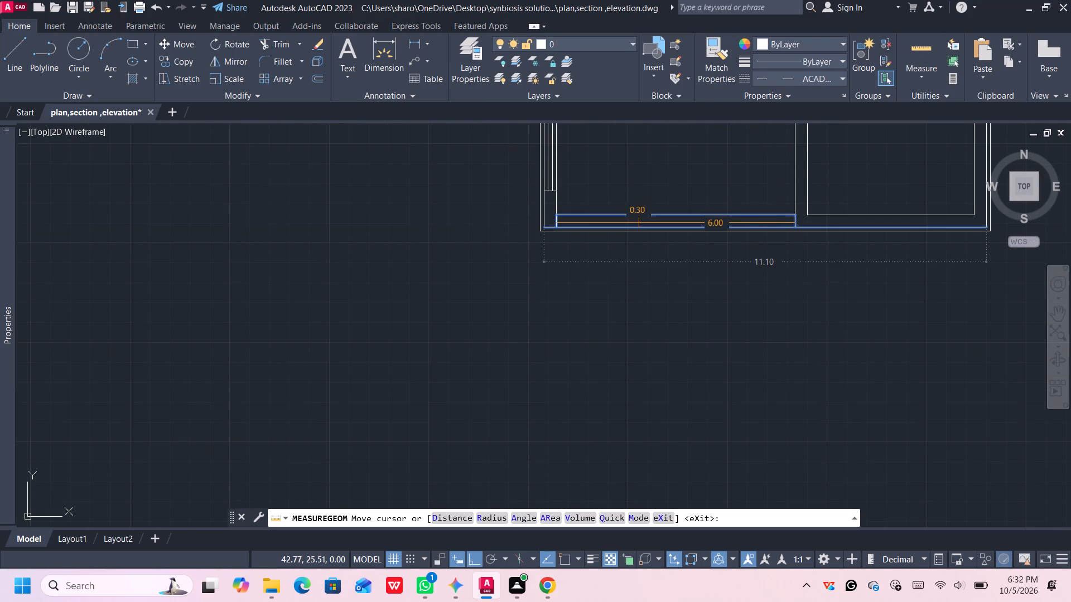
scroll(639, 223, "up", 1)
middle_click_drag(638, 223, 619, 221)
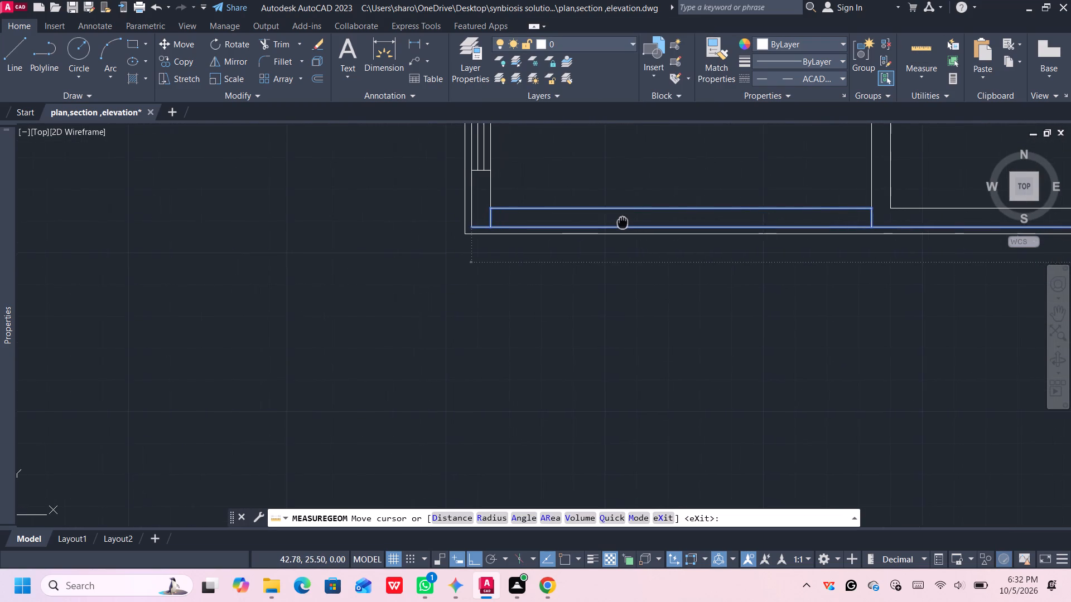
middle_click_drag(619, 221, 607, 220)
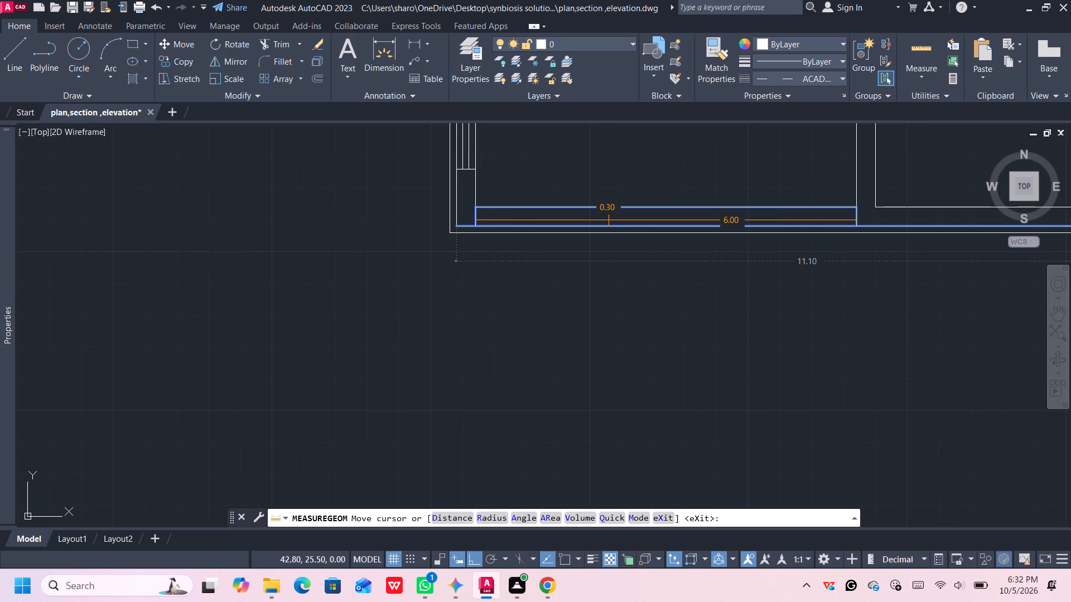
middle_click_drag(609, 220, 606, 221)
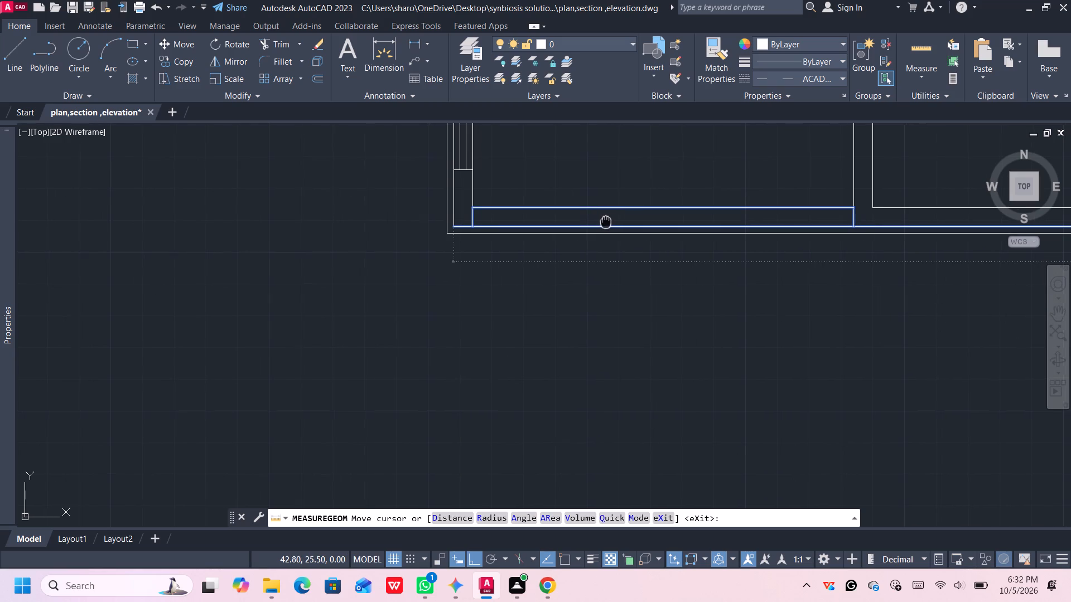
middle_click_drag(606, 221, 604, 234)
scroll(603, 230, "up", 1)
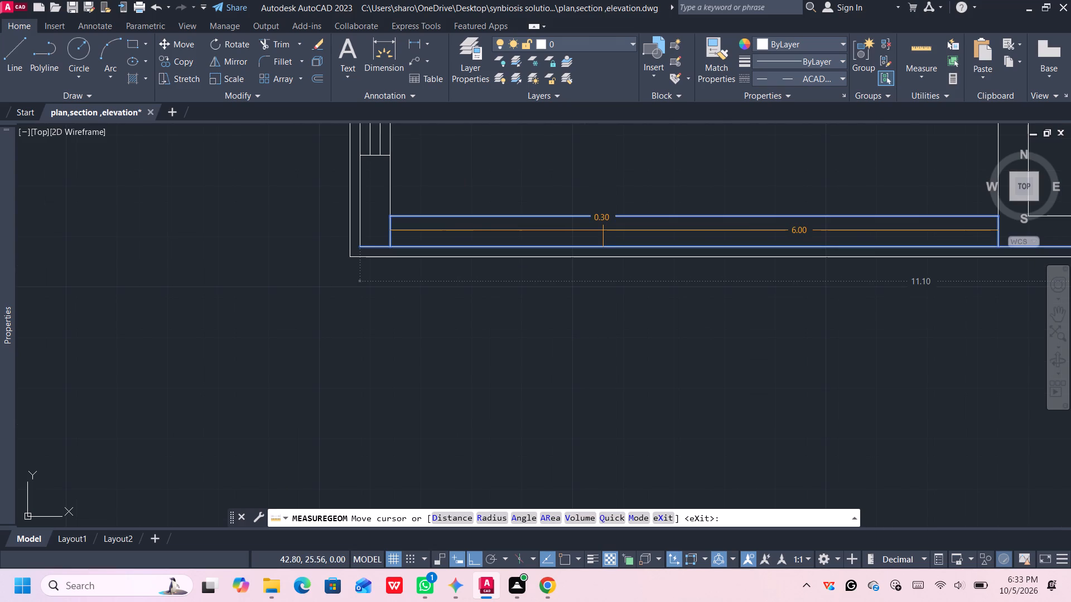
key("space")
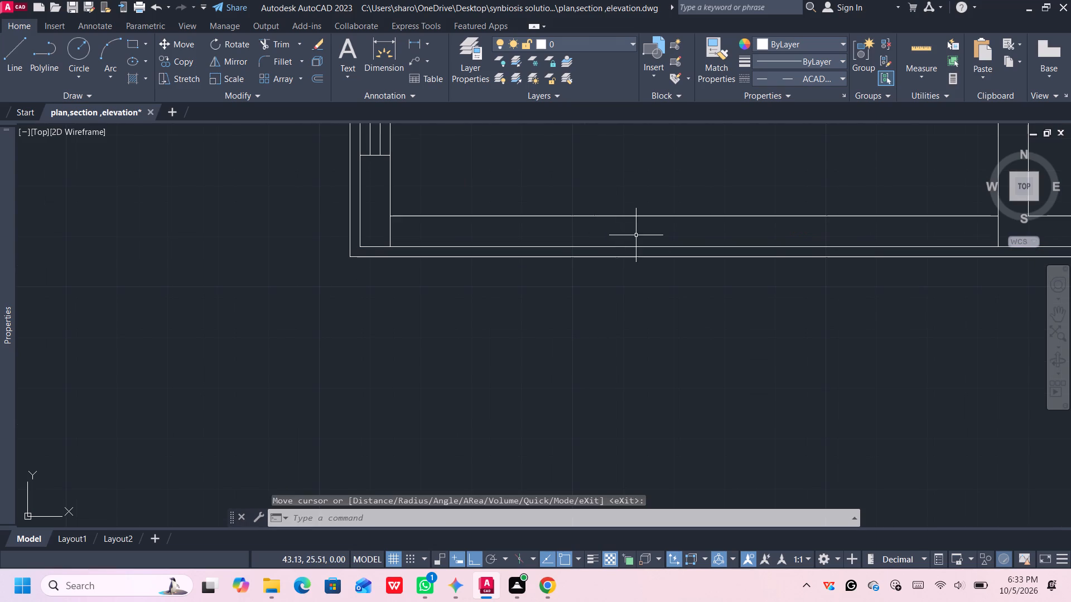
Move the short vertical line below the partition wall 2 to the left along the bottom outer wall.
middle_click_drag(874, 217, 725, 255)
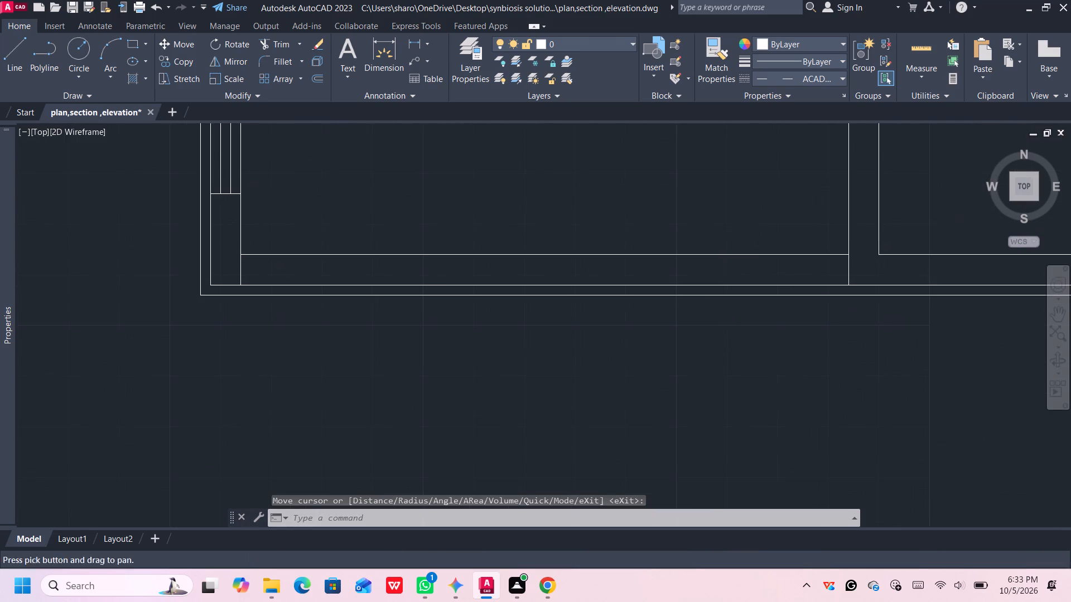
left_click(847, 265)
left_click(847, 269)
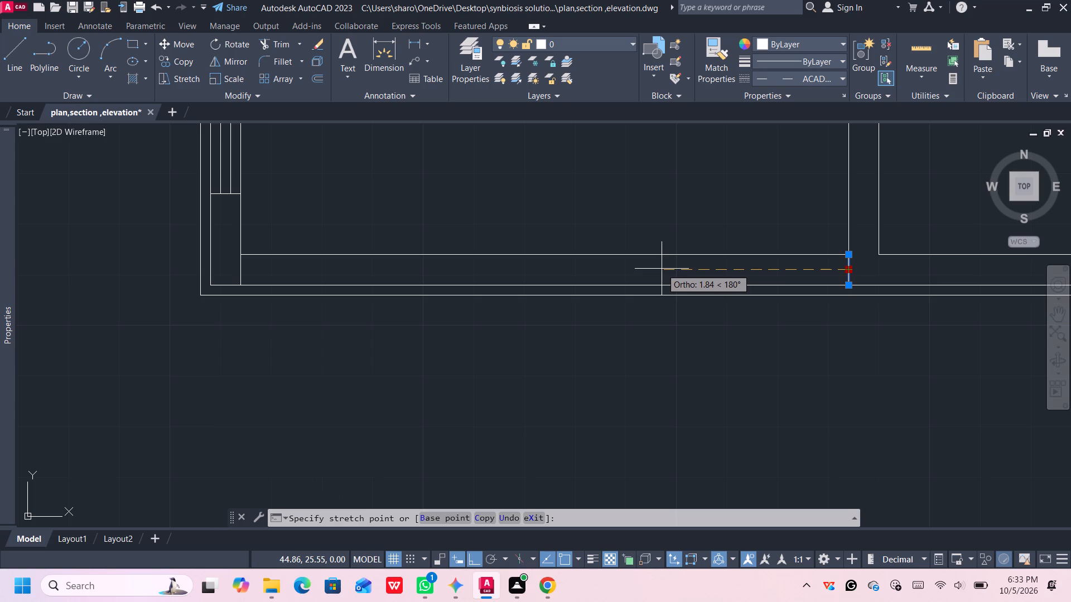
key("2")
key("Return")
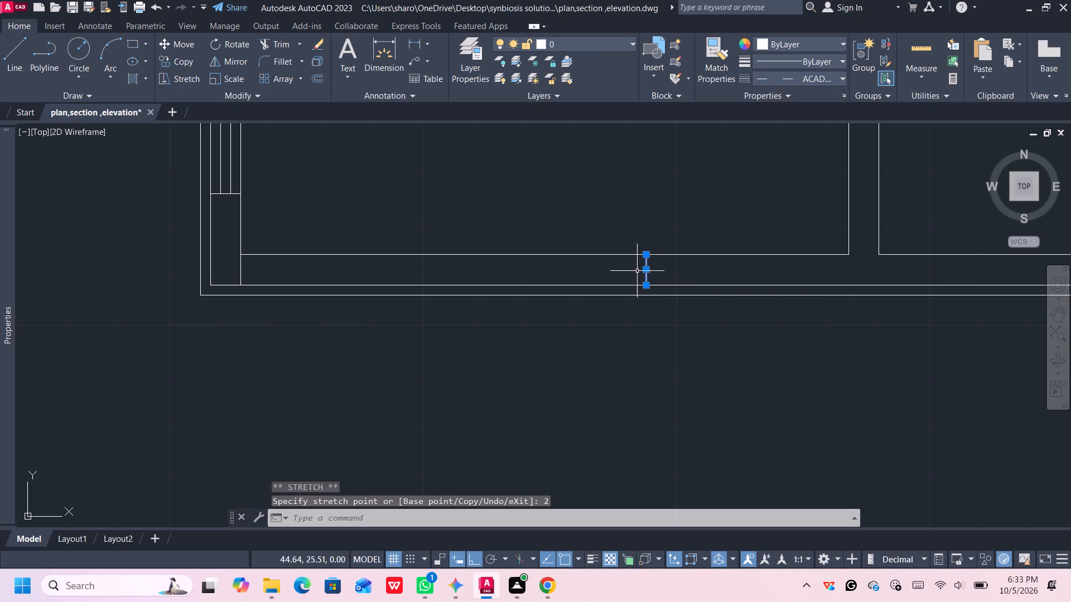
Move the short vertical line at the room's lower-left corner 2 to the right along the bottom outer wall.
left_click(239, 268)
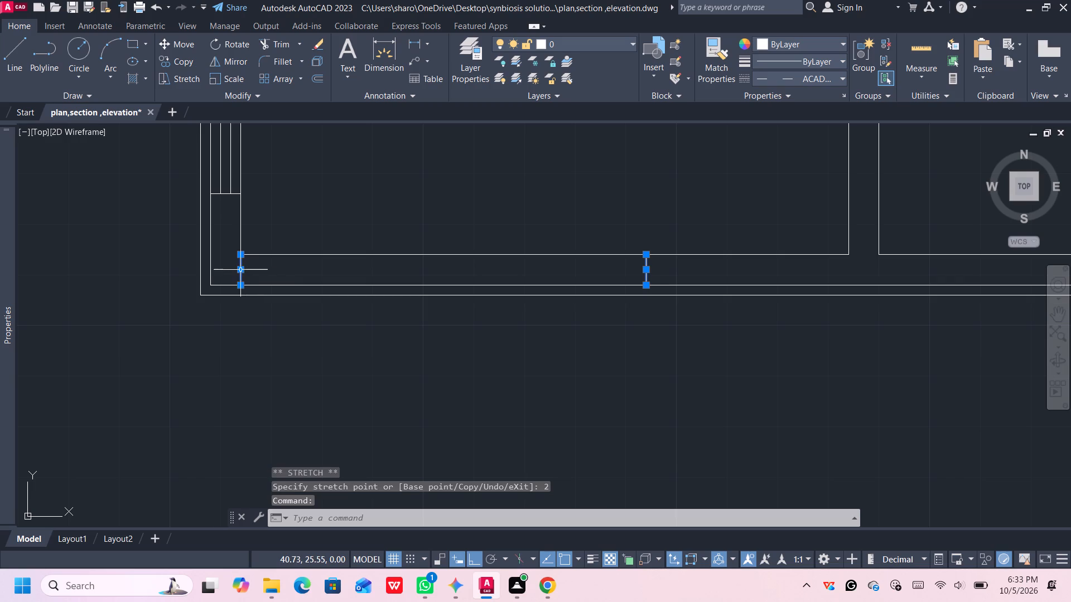
left_click(239, 268)
key("2")
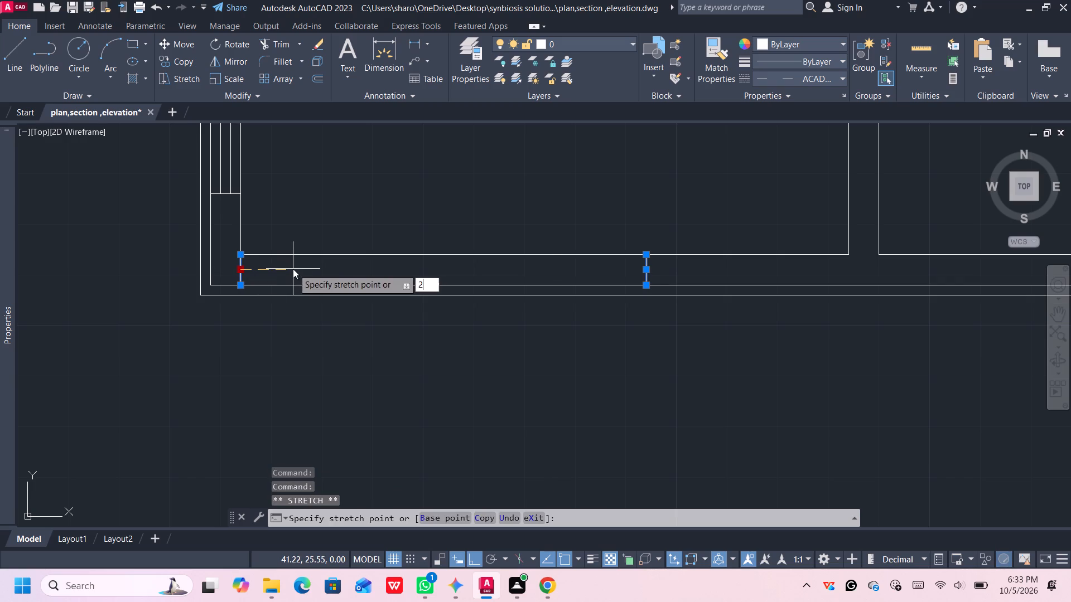
key("Return")
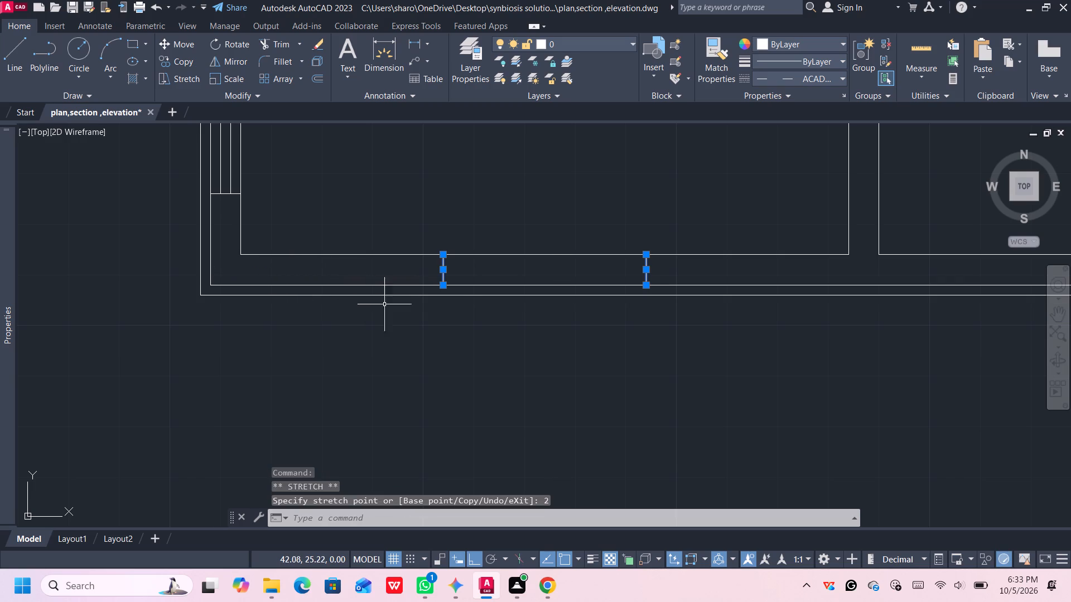
middle_click_drag(440, 298, 424, 295)
key("Escape")
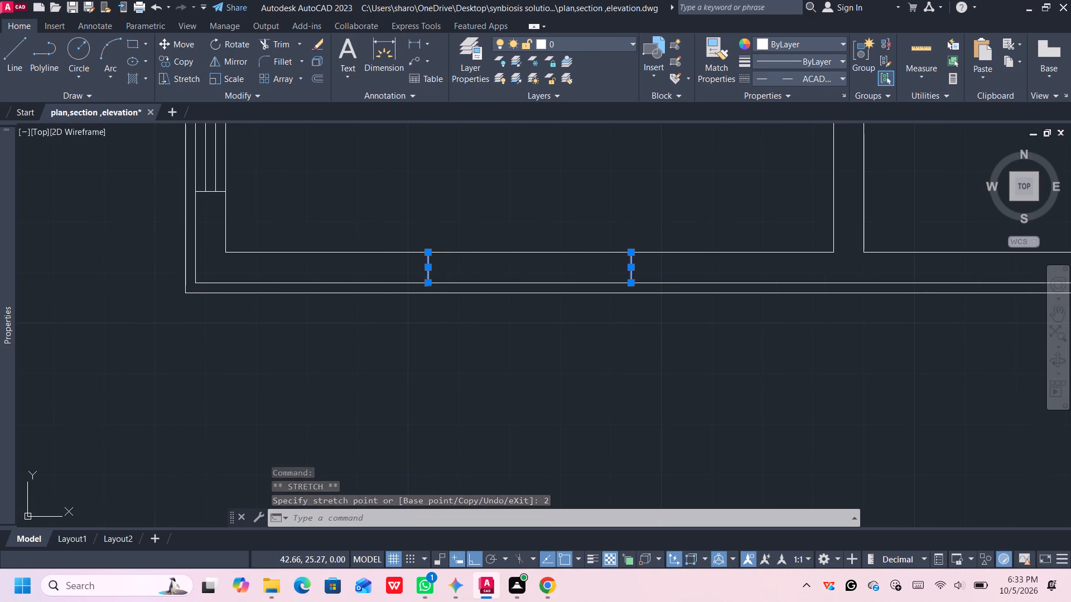
Draw a horizontal line about 2 long on the bottom wall's inner face, joining the upper ends of the two short lines.
key("l")
key("Return")
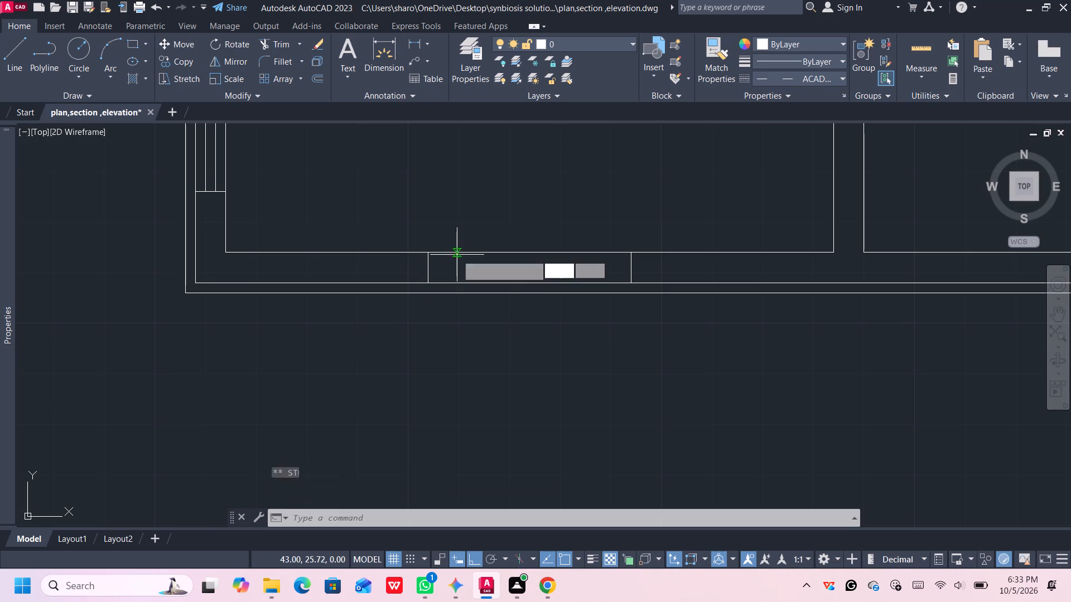
left_click(429, 253)
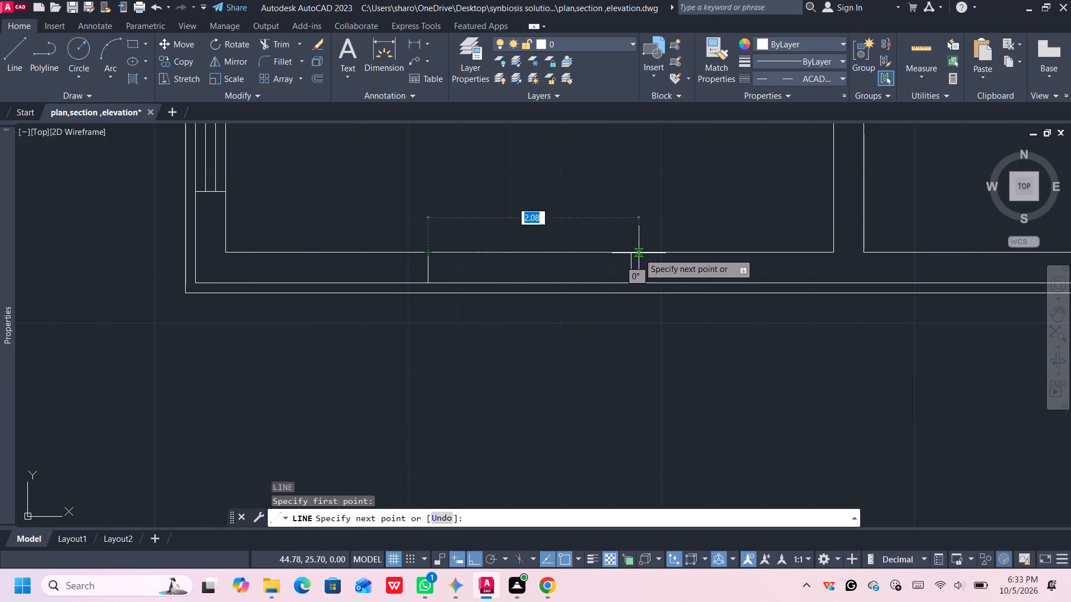
left_click(629, 255)
key("space")
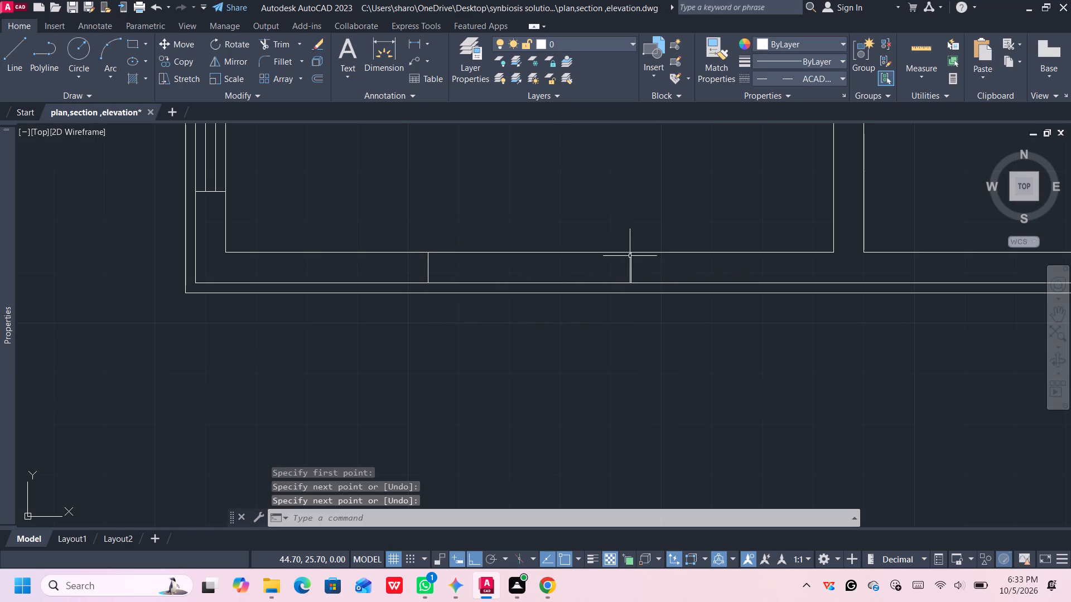
Move the horizontal line 0.1 from the bottom wall's inner face into the wall thickness.
left_click(600, 254)
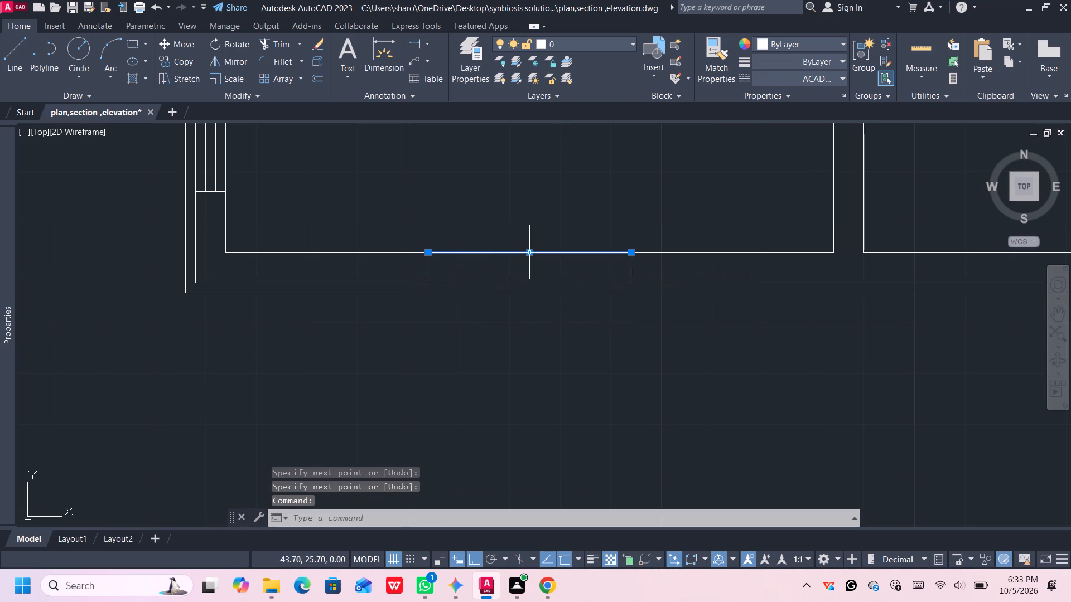
left_click(527, 251)
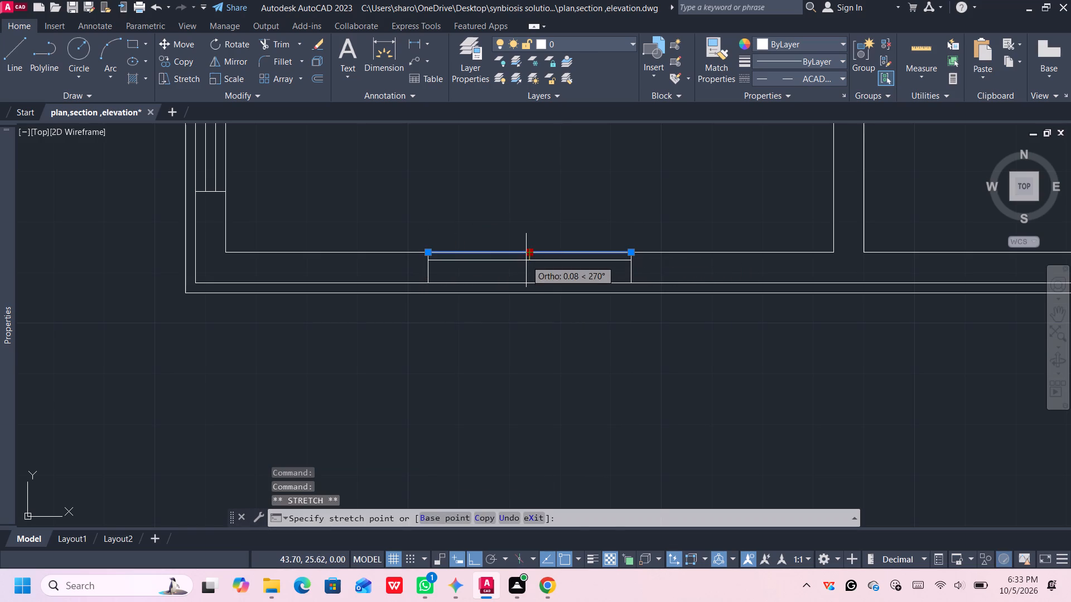
type("0.1")
key("Return")
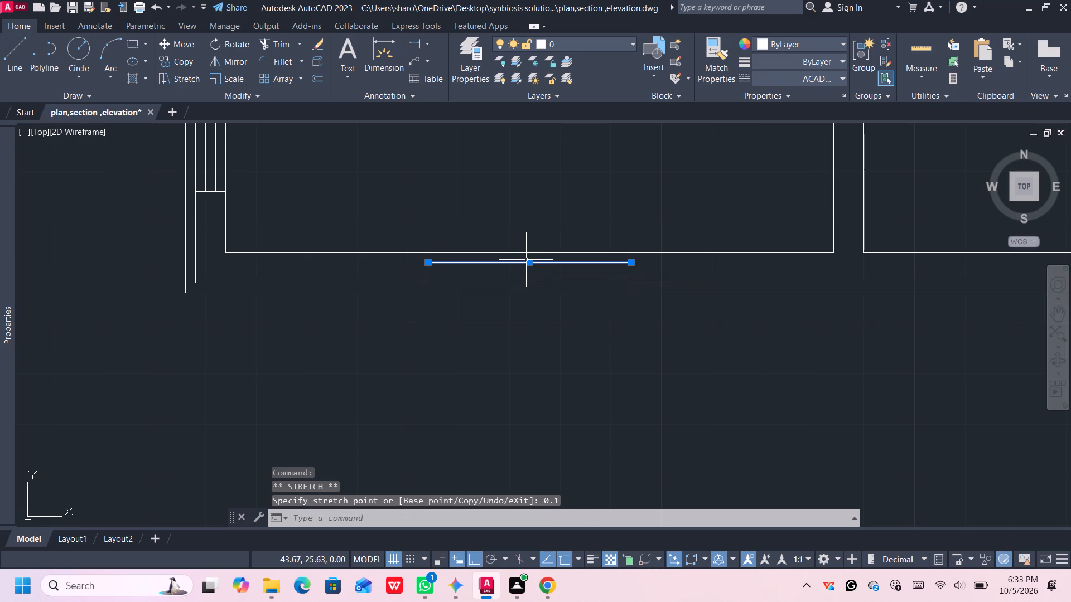
Offset the horizontal line inside the bottom wall's opening by 0.1 toward the outer face.
key("o")
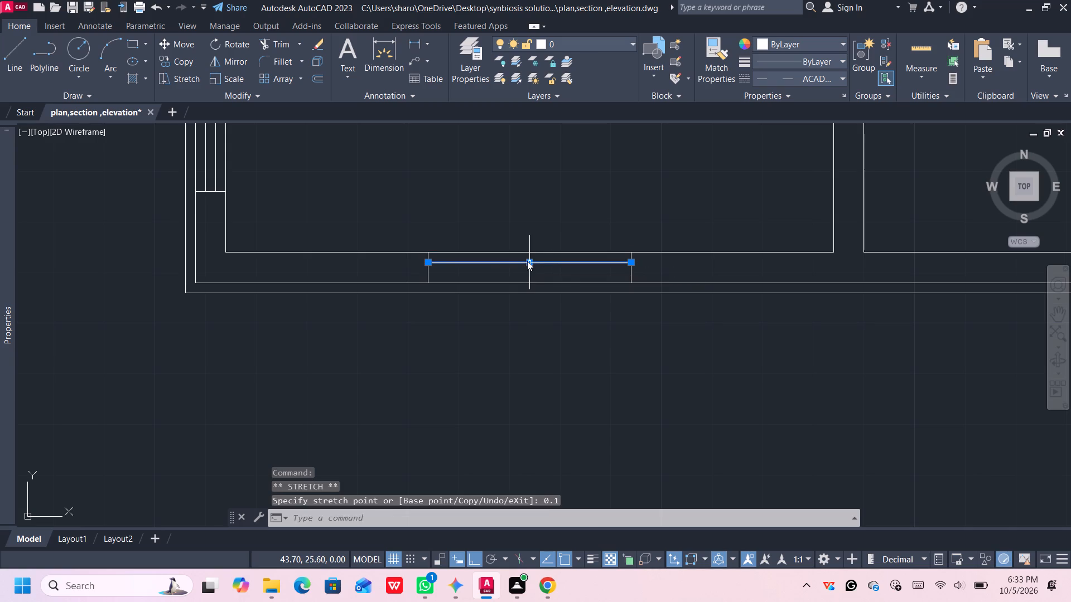
key("Return")
left_click(528, 261)
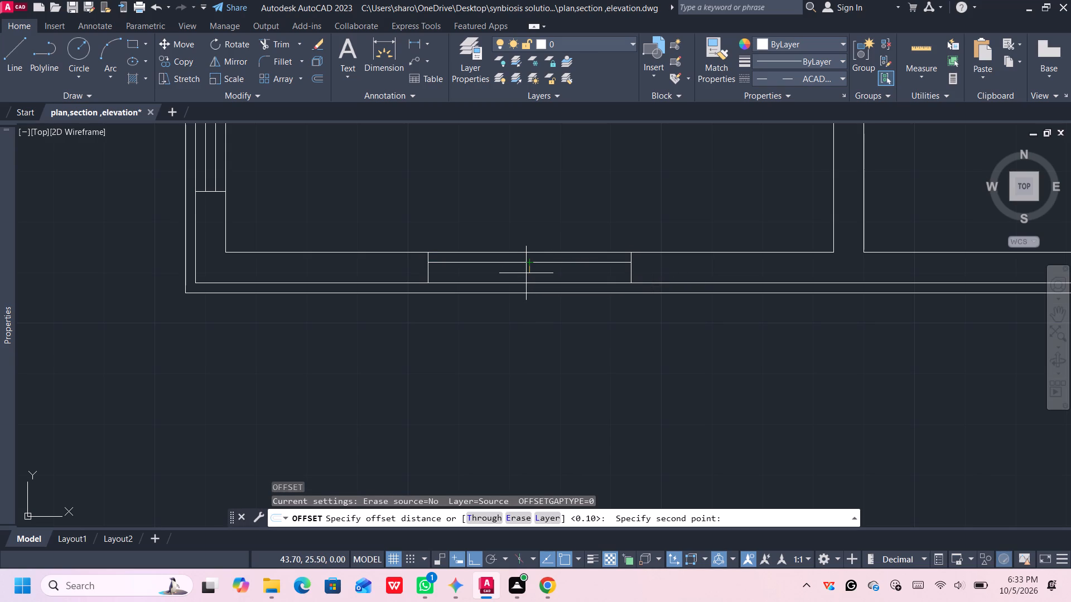
type("0.1")
key("Return")
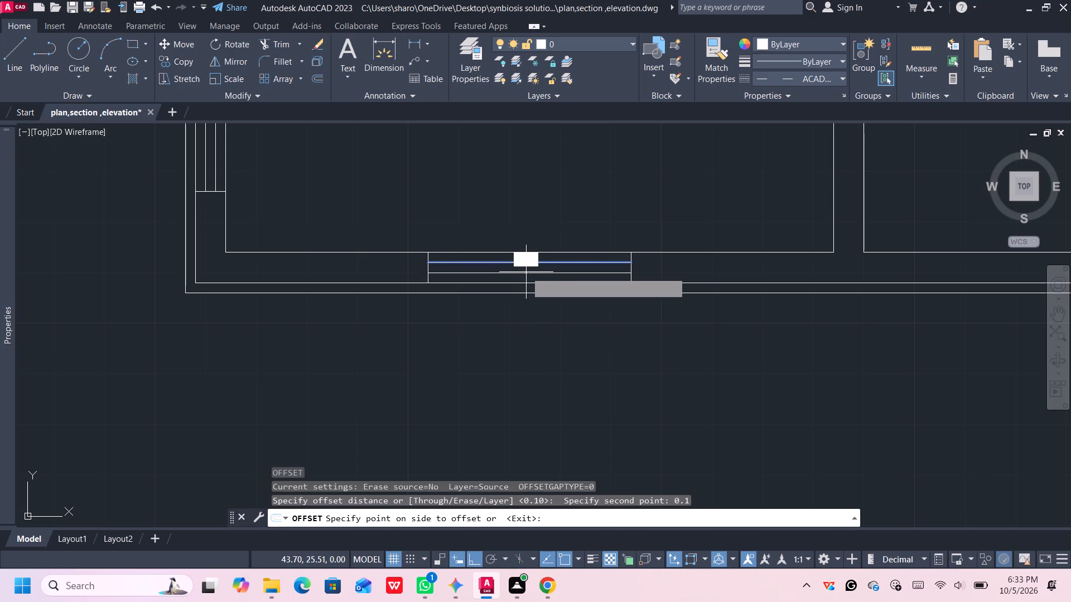
left_click(525, 271)
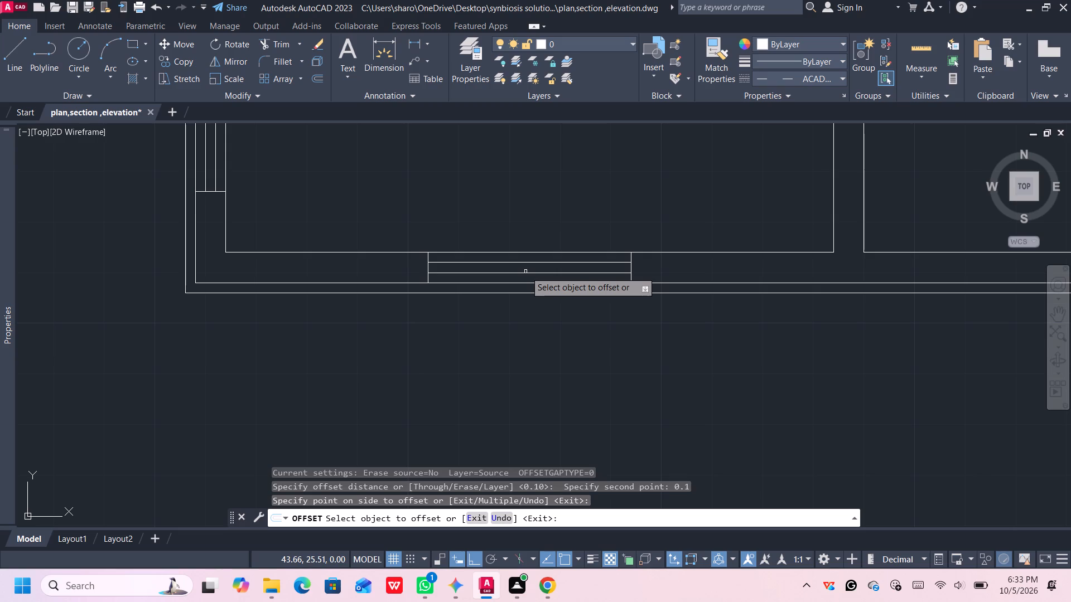
scroll(559, 237, "down", 1)
middle_click_drag(557, 239, 534, 386)
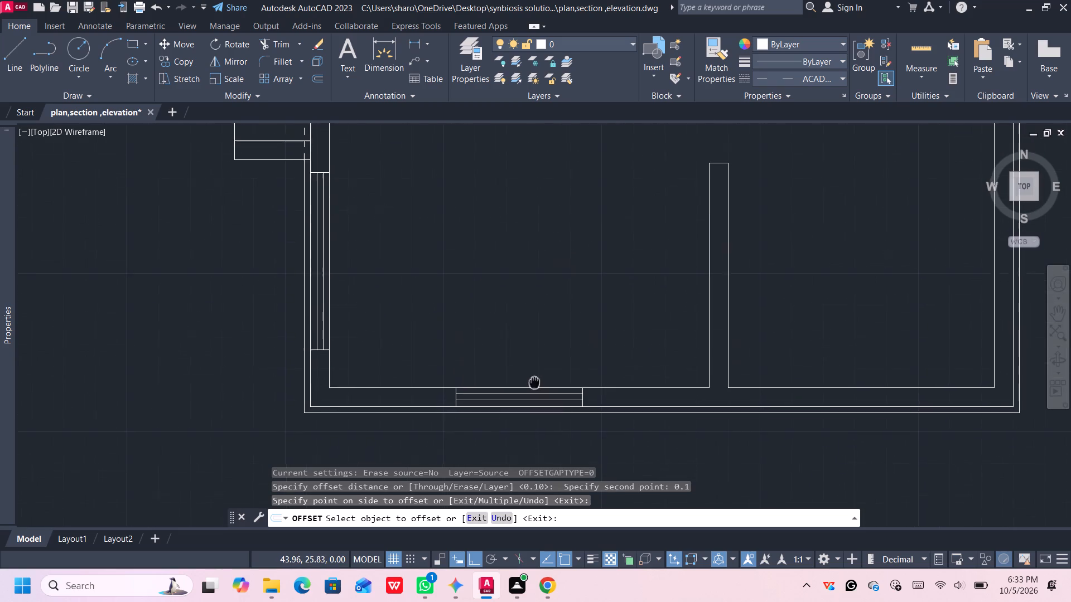
middle_click_drag(534, 386, 534, 388)
middle_click_drag(529, 255, 538, 326)
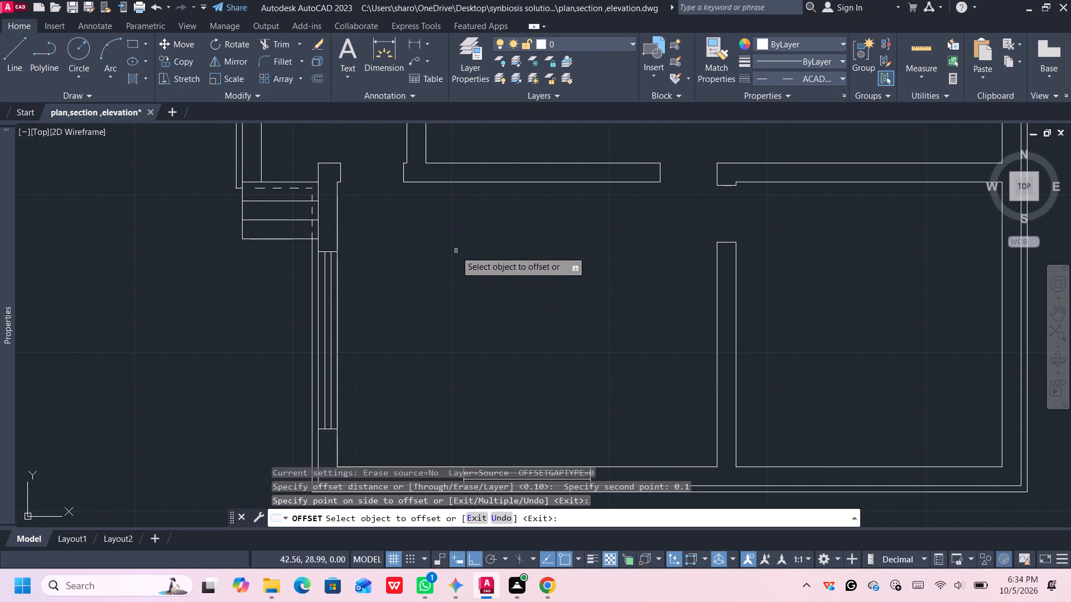
scroll(456, 248, "down", 1)
middle_click_drag(459, 245, 500, 371)
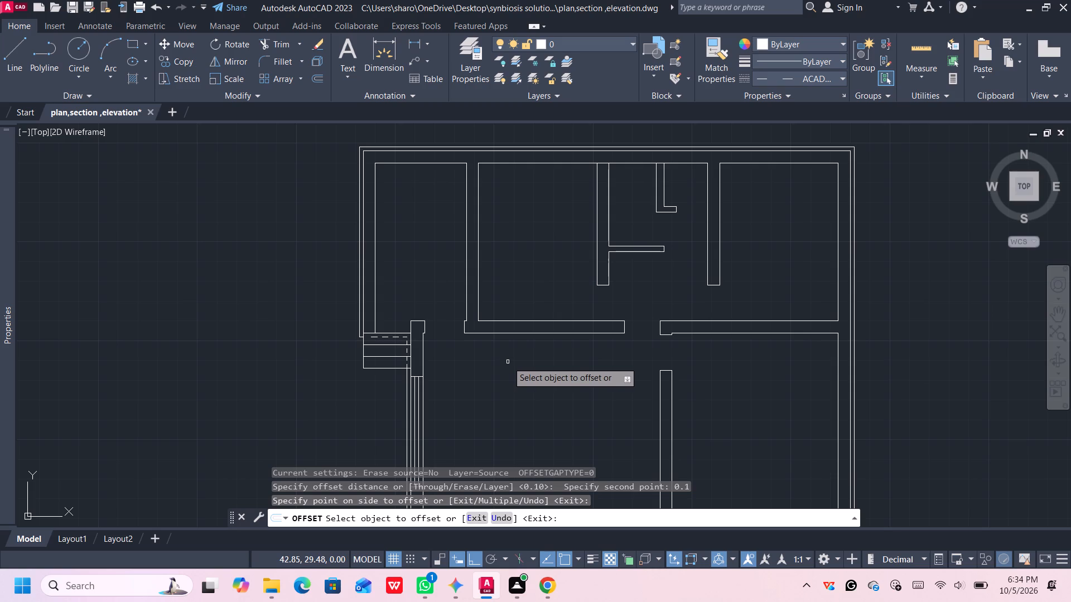
key("space")
Draw a short horizontal line 0.3 long across the top end of the wall between the two upper-left rooms.
middle_click_drag(498, 257, 498, 258)
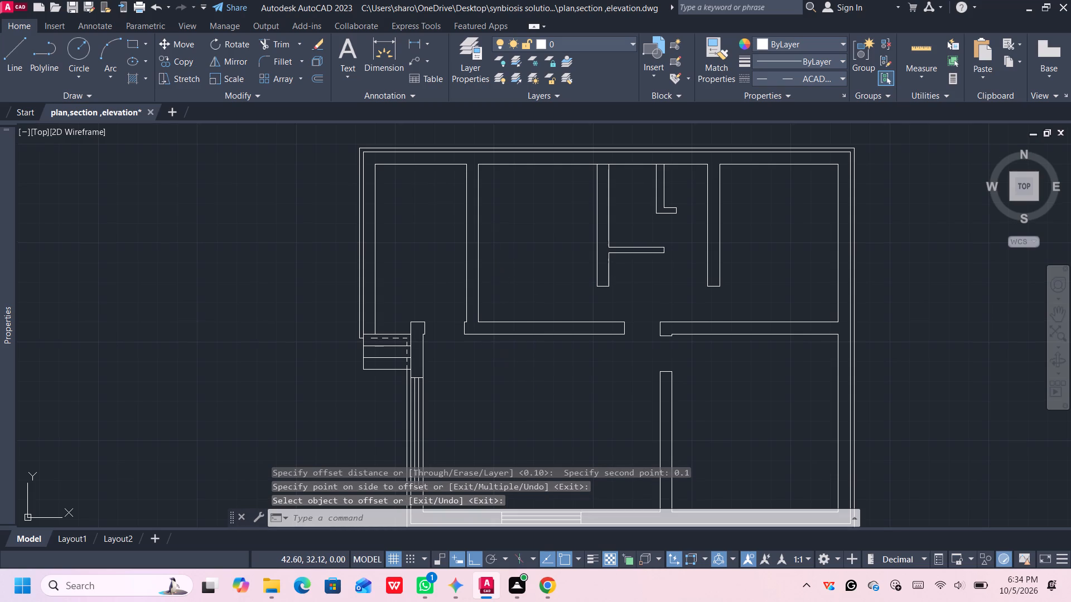
middle_click_drag(498, 258, 505, 283)
middle_click_drag(495, 219, 515, 247)
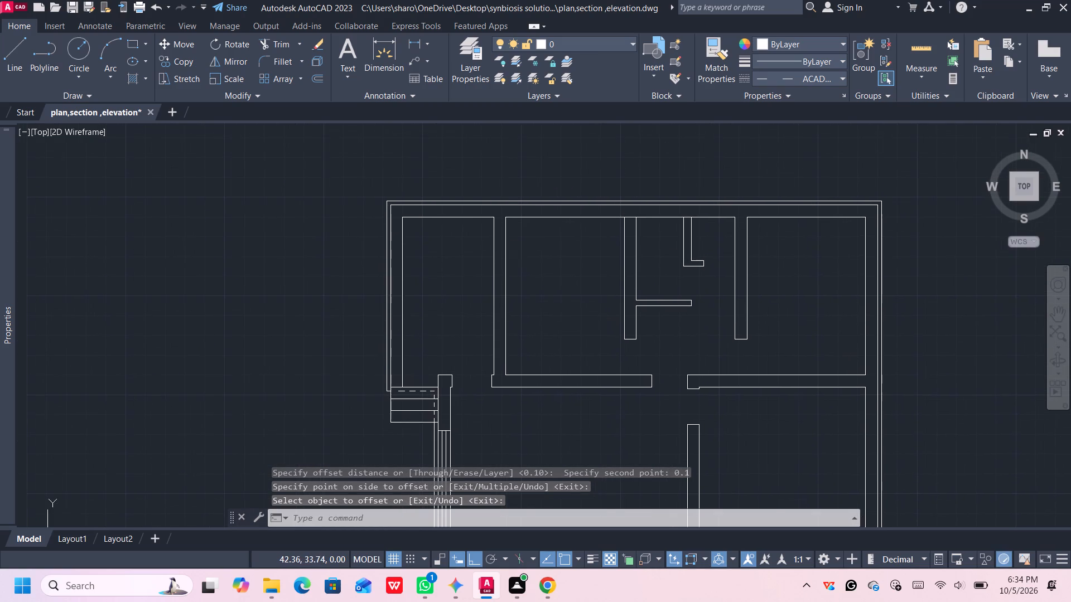
scroll(499, 228, "up", 1)
middle_click_drag(504, 266, 504, 231)
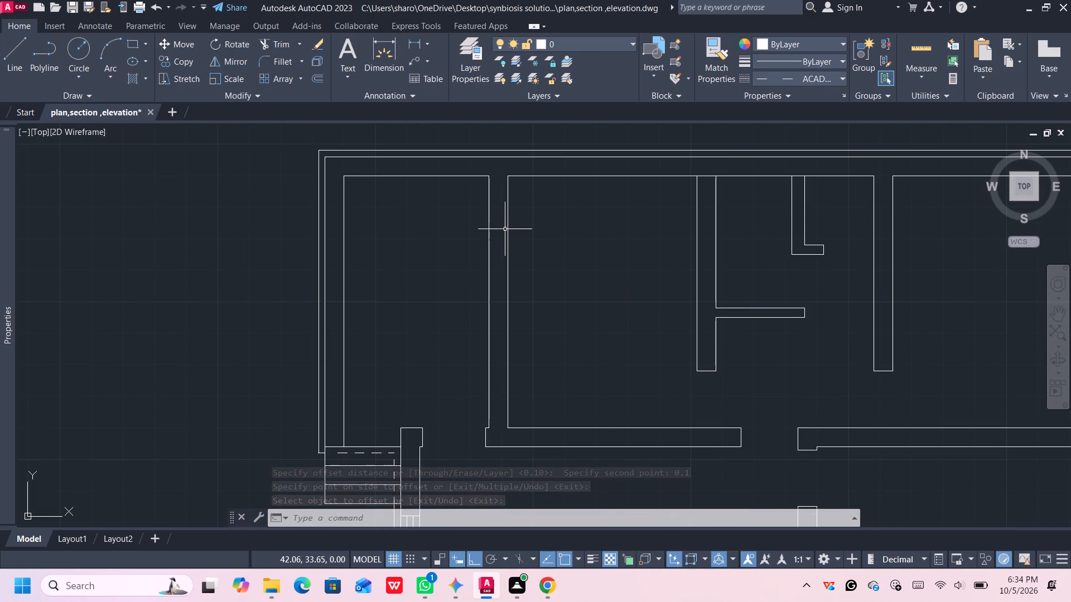
key("l")
key("Return")
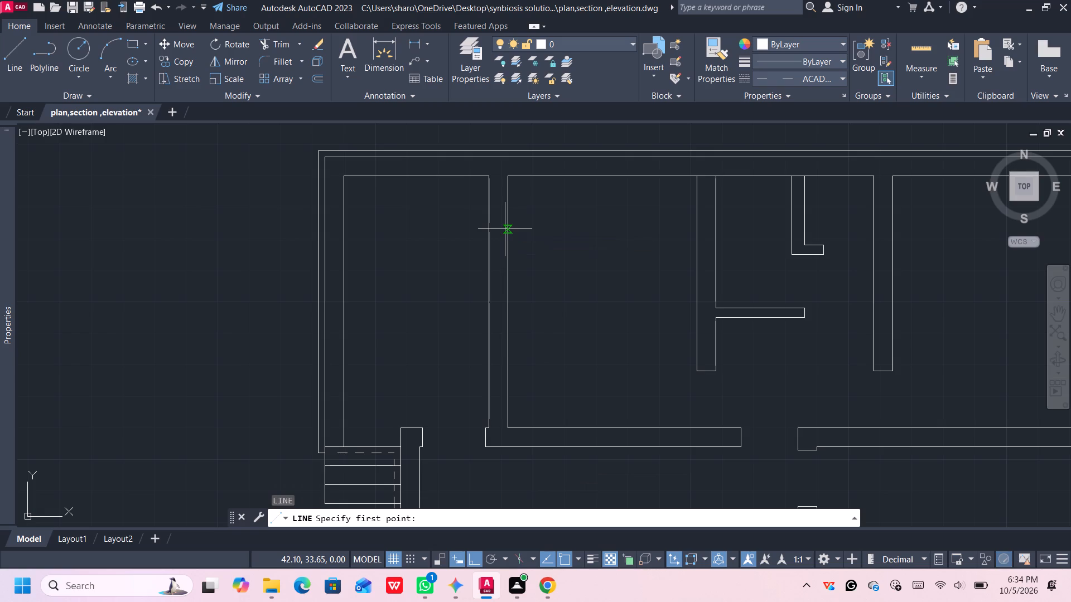
left_click(510, 177)
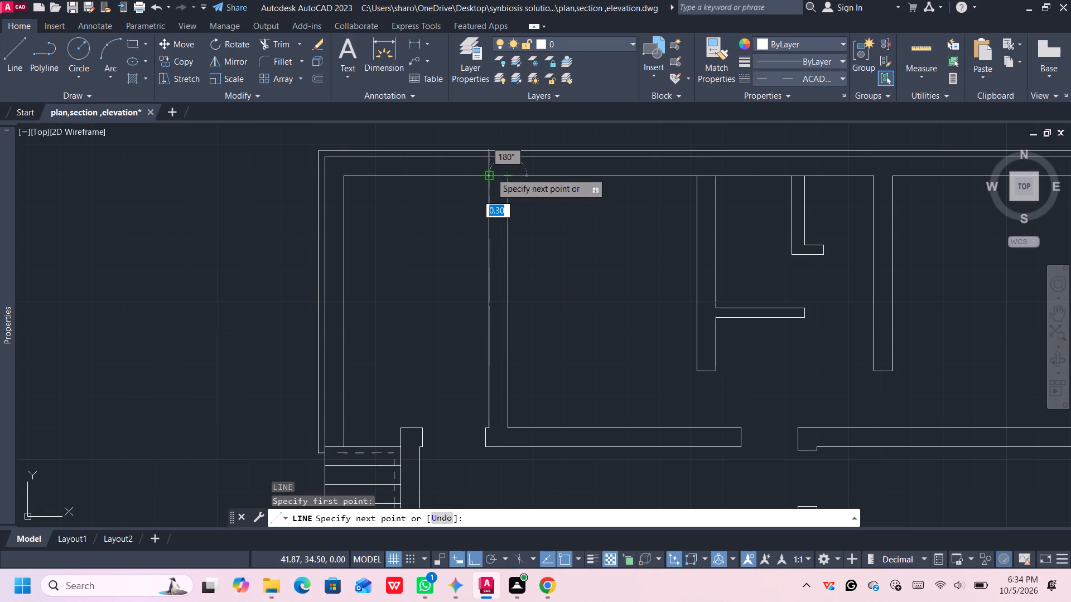
left_click(489, 173)
key("space")
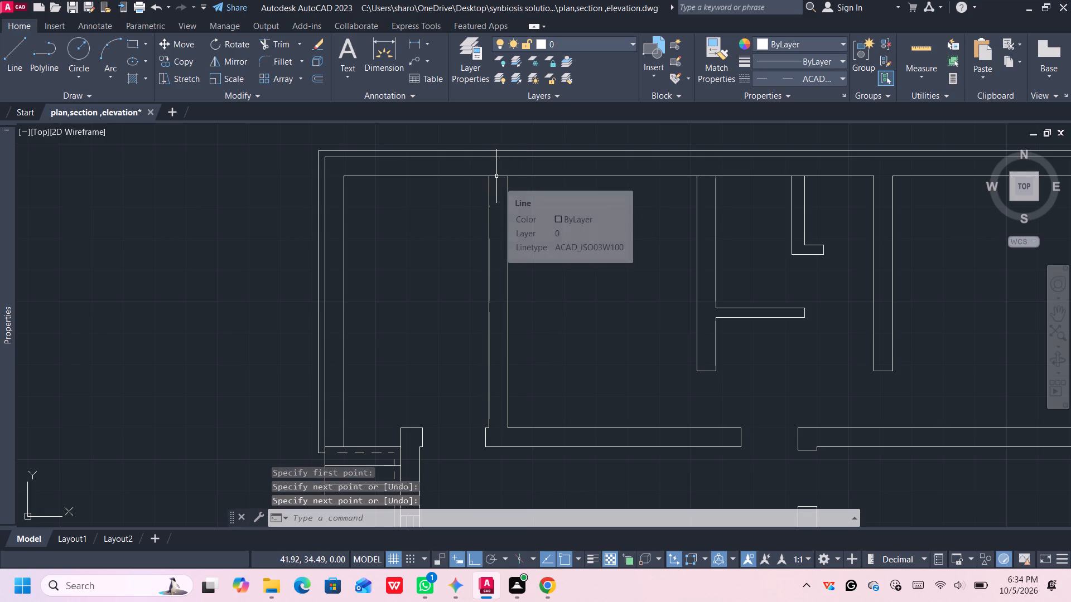
Move the short line at the top of that partition wall 1 down along the wall.
left_click(496, 176)
left_click(496, 176)
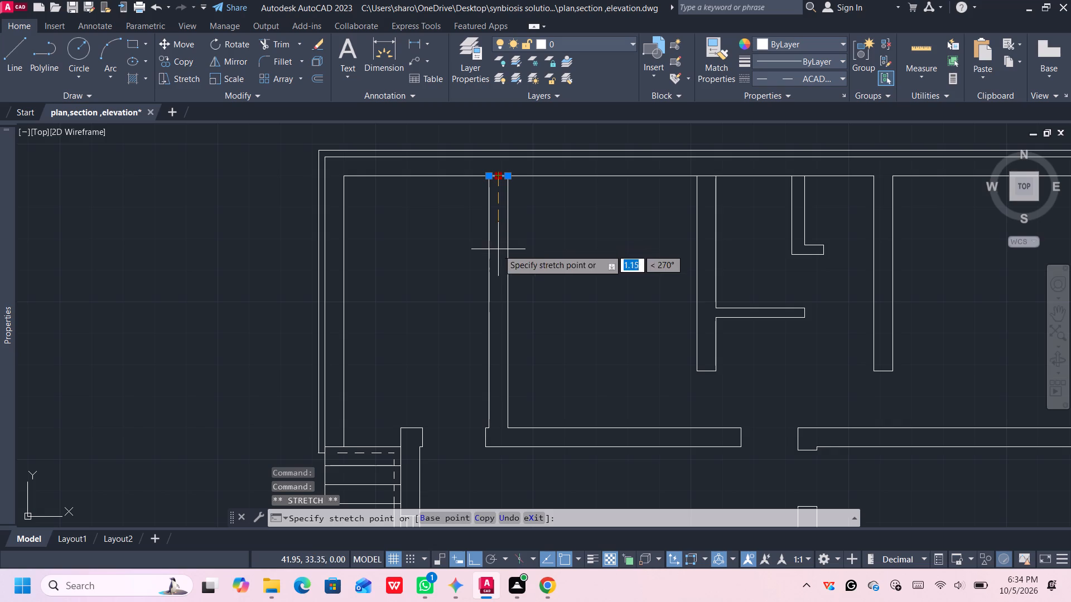
scroll(498, 250, "up", 1)
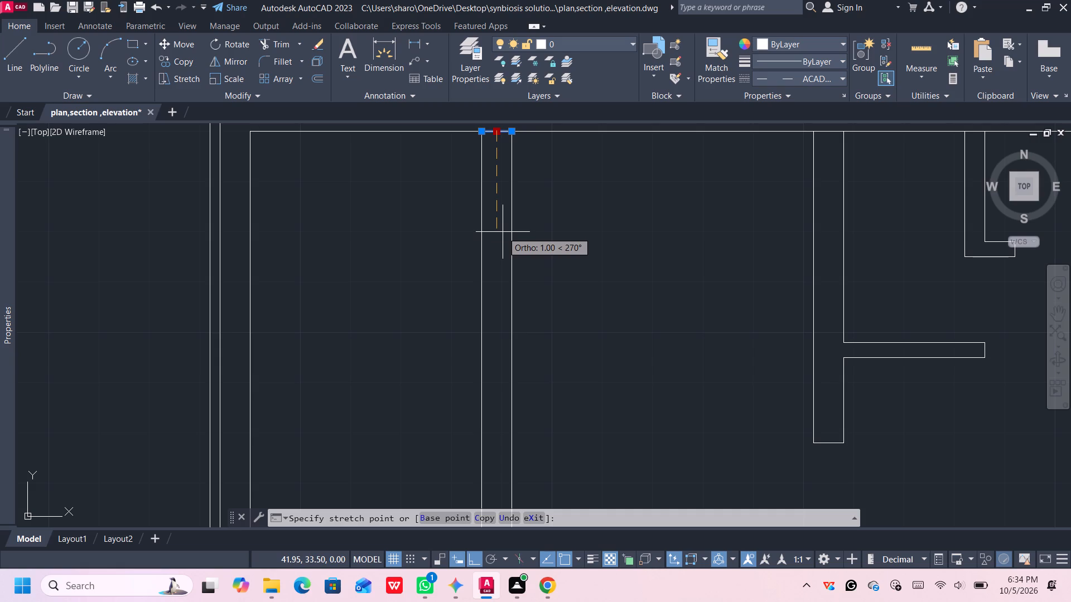
key("1")
key("Return")
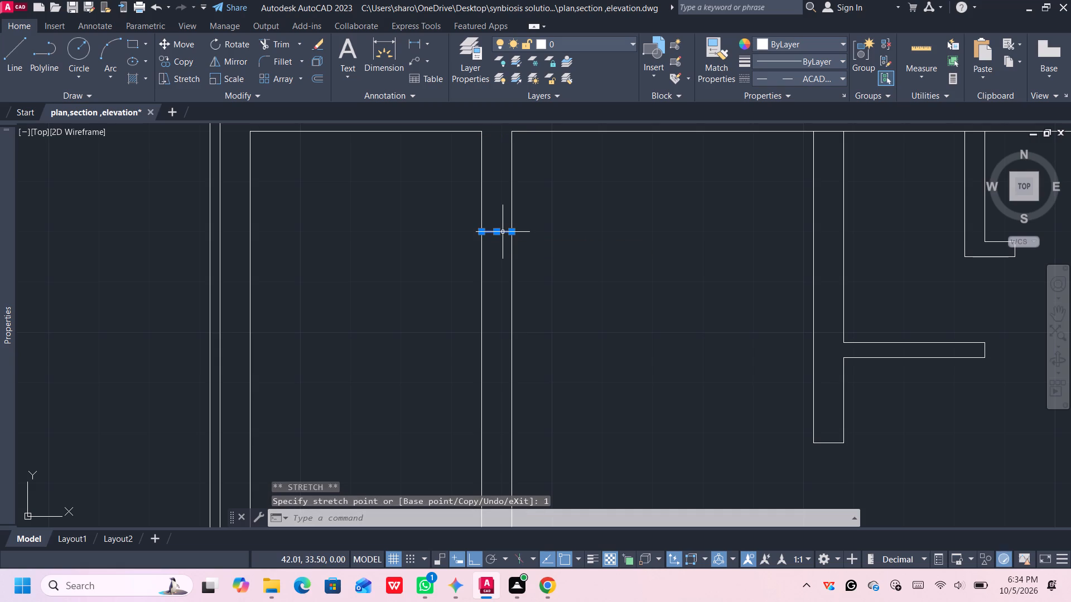
Draw a short horizontal line 0.3 long across the same partition wall's lower end, where it meets the horizontal wall.
scroll(548, 349, "down", 1)
middle_click_drag(551, 348, 545, 313)
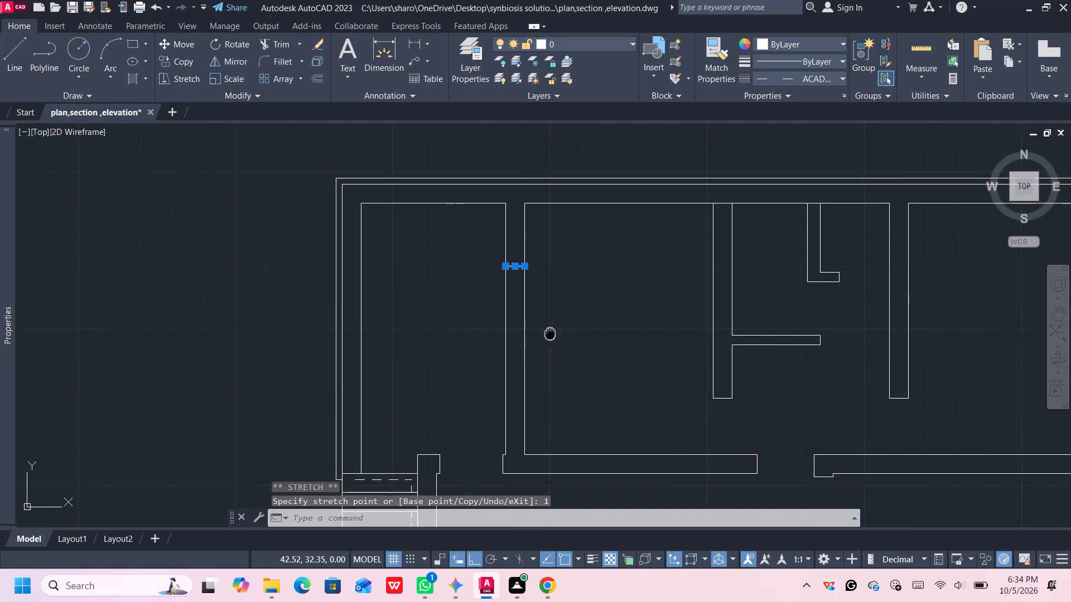
middle_click_drag(545, 313, 543, 238)
middle_click_drag(542, 312, 541, 292)
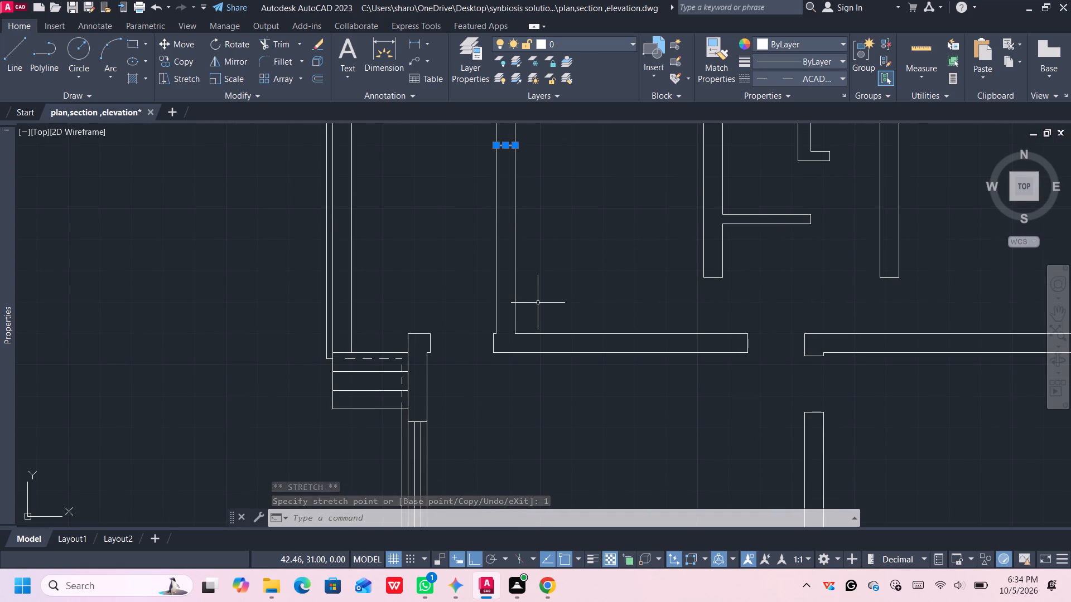
key("l")
key("Return")
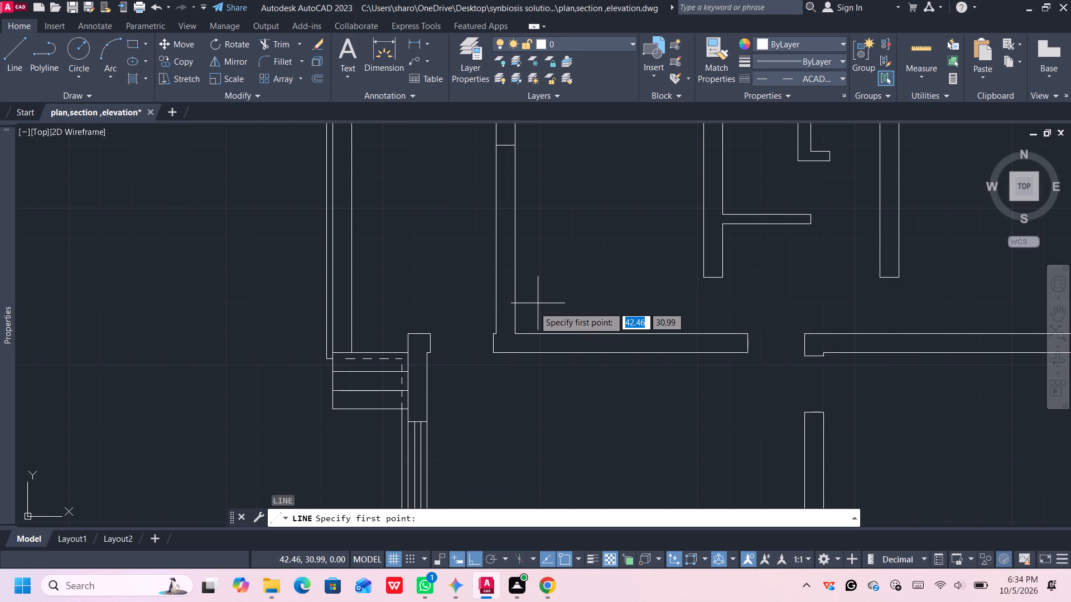
left_click(515, 331)
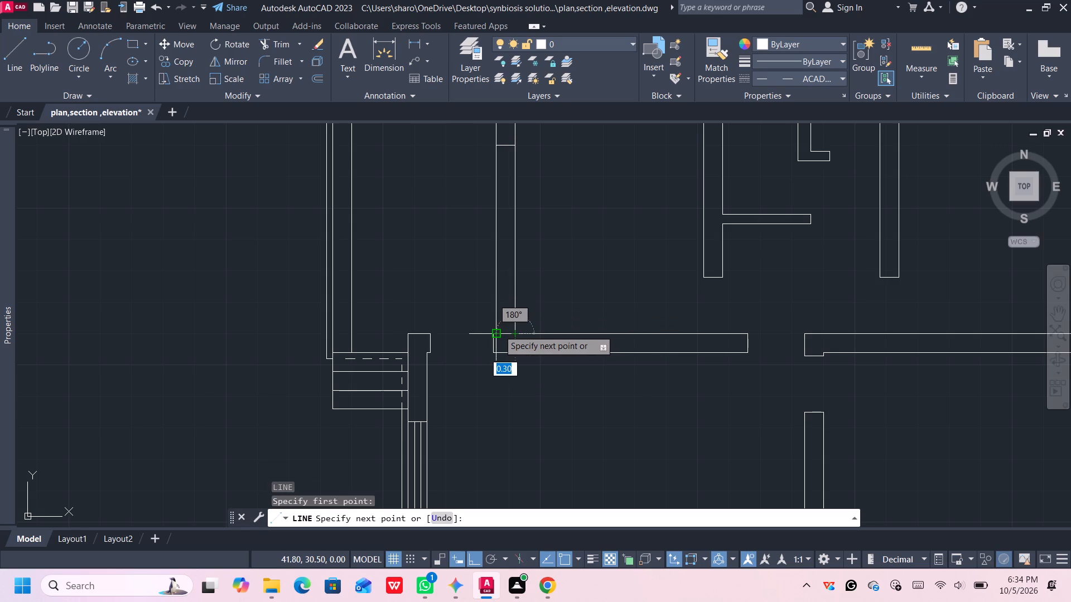
left_click(498, 330)
key("space")
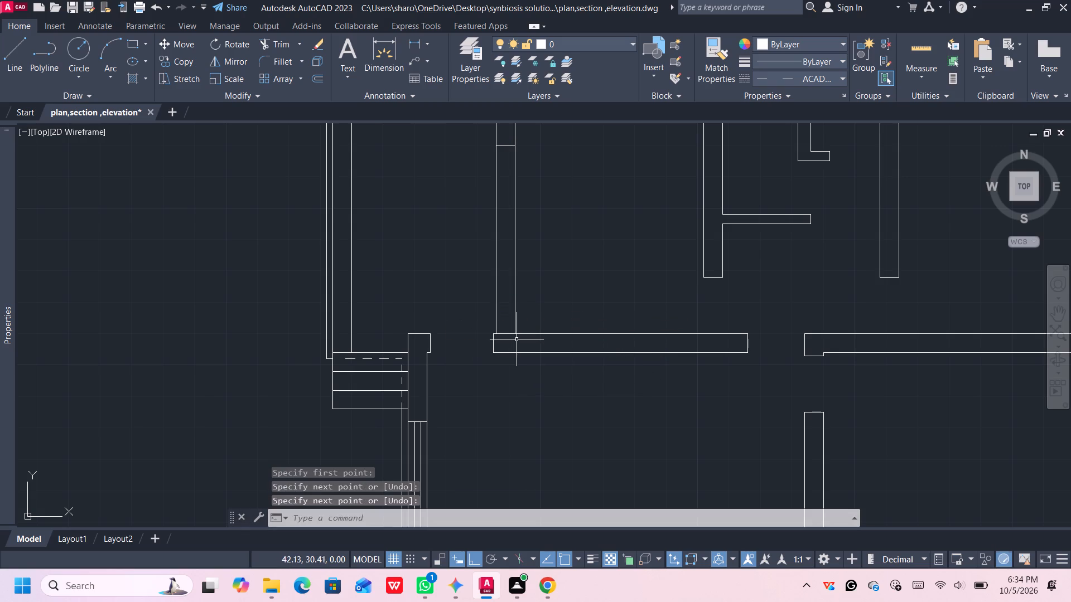
Move the short line at the partition wall's lower end 1 up along the wall.
left_click(508, 335)
left_click(508, 333)
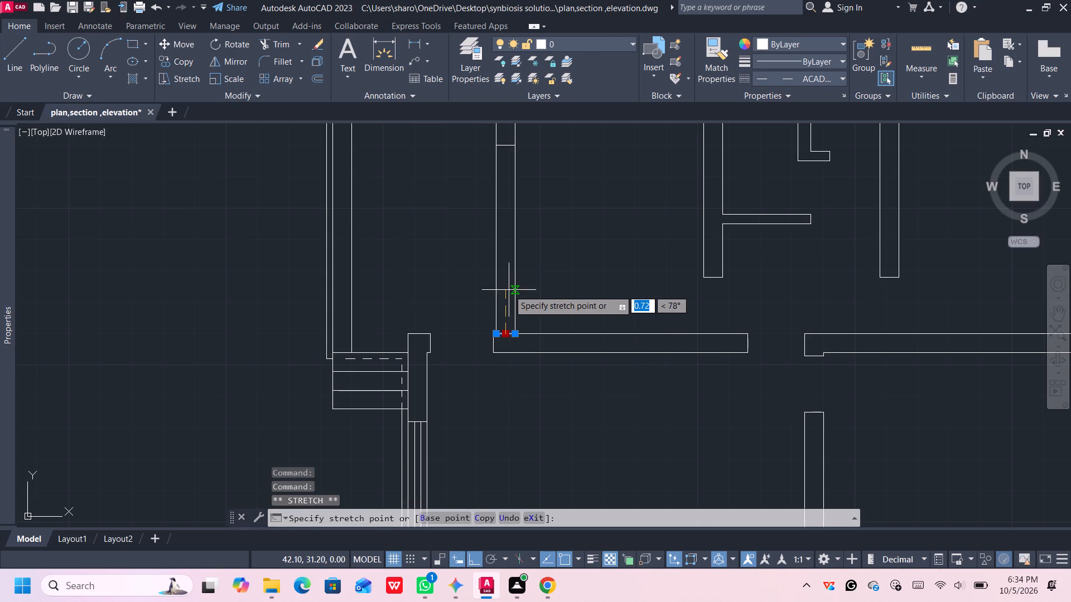
scroll(506, 288, "up", 1)
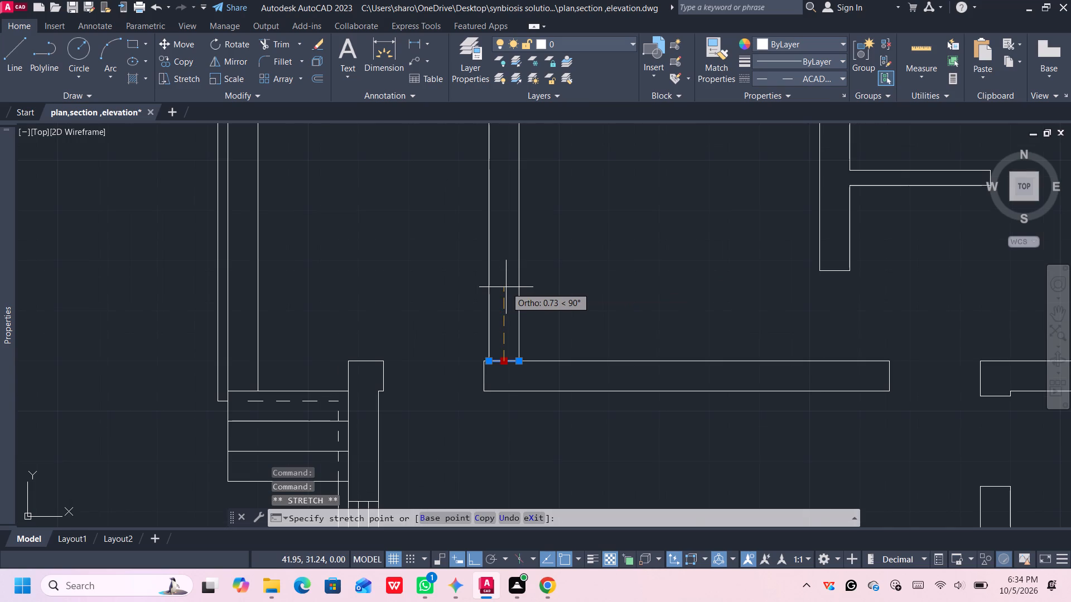
key("1")
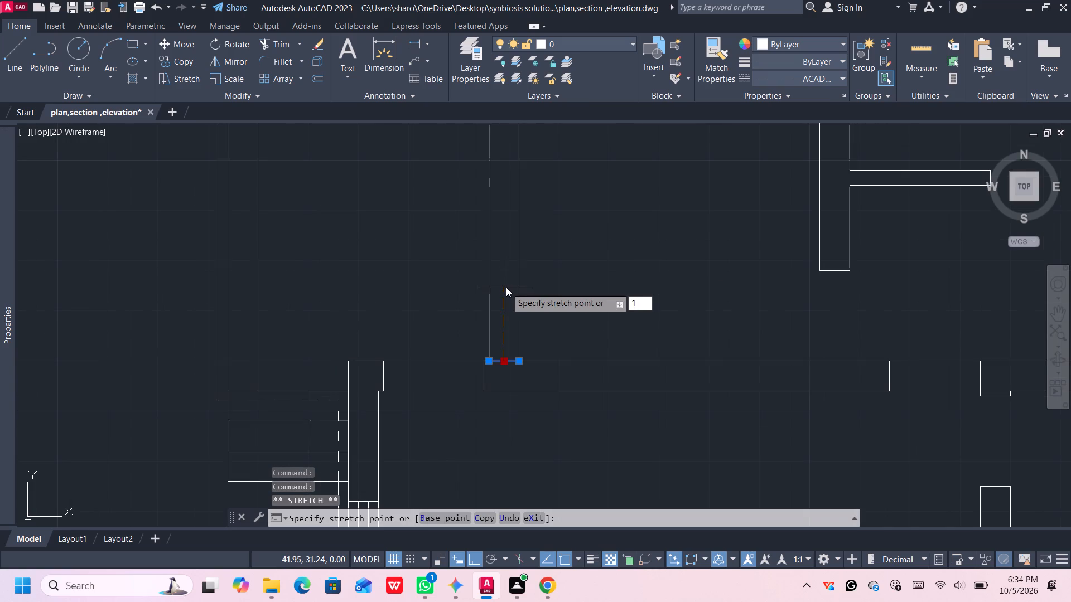
key("Return")
Draw a vertical line 2 long on the partition wall's right face, joining the right ends of the two short lines.
scroll(535, 269, "down", 2)
middle_click_drag(536, 270, 537, 272)
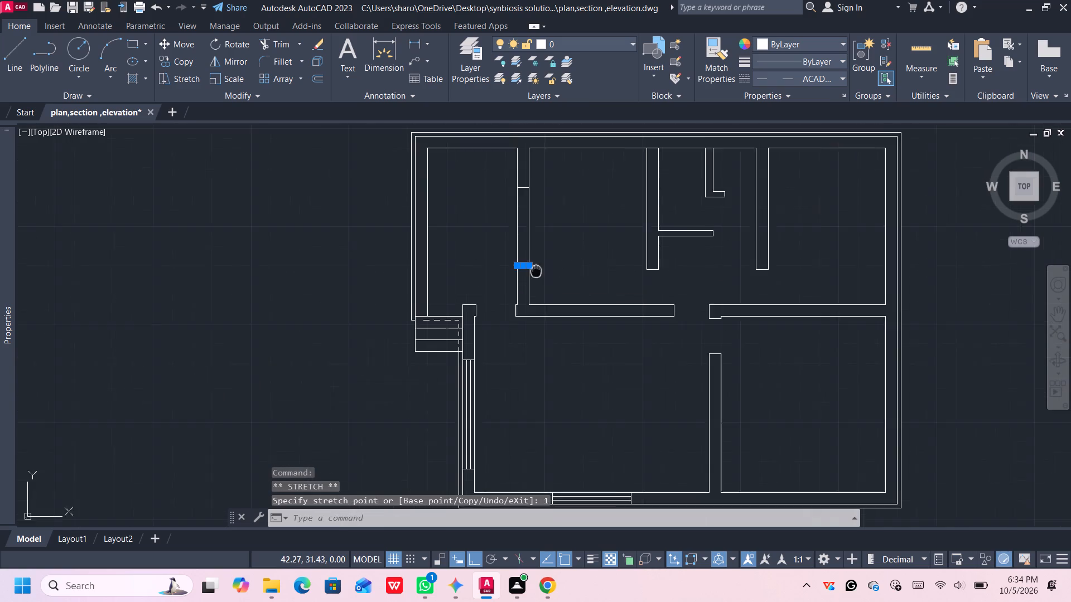
middle_click_drag(537, 272, 544, 287)
key("space")
middle_click_drag(546, 261, 546, 262)
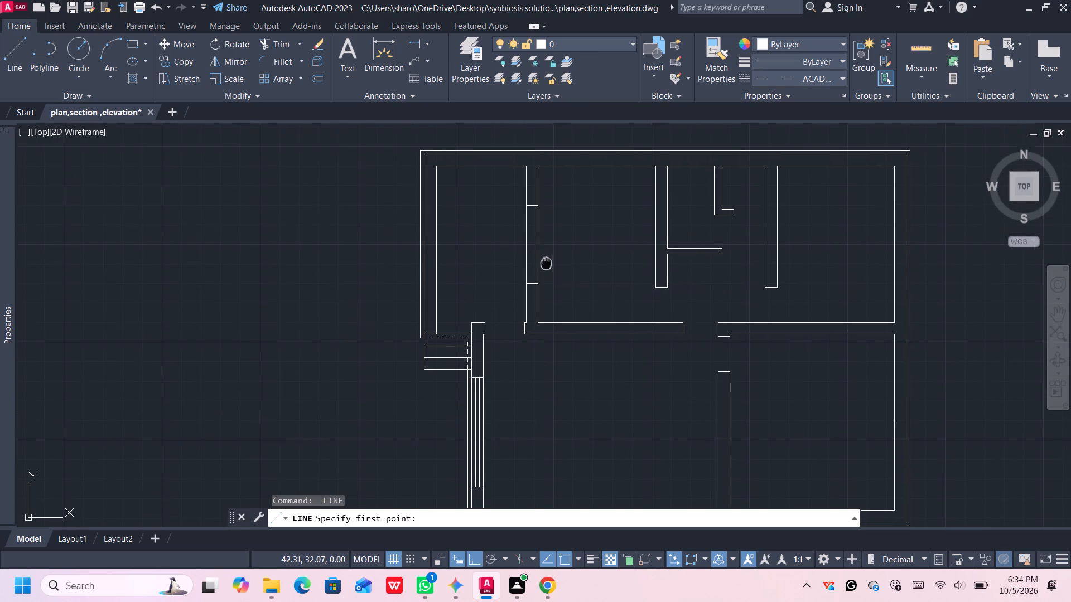
middle_click_drag(546, 262, 557, 279)
scroll(551, 230, "up", 1)
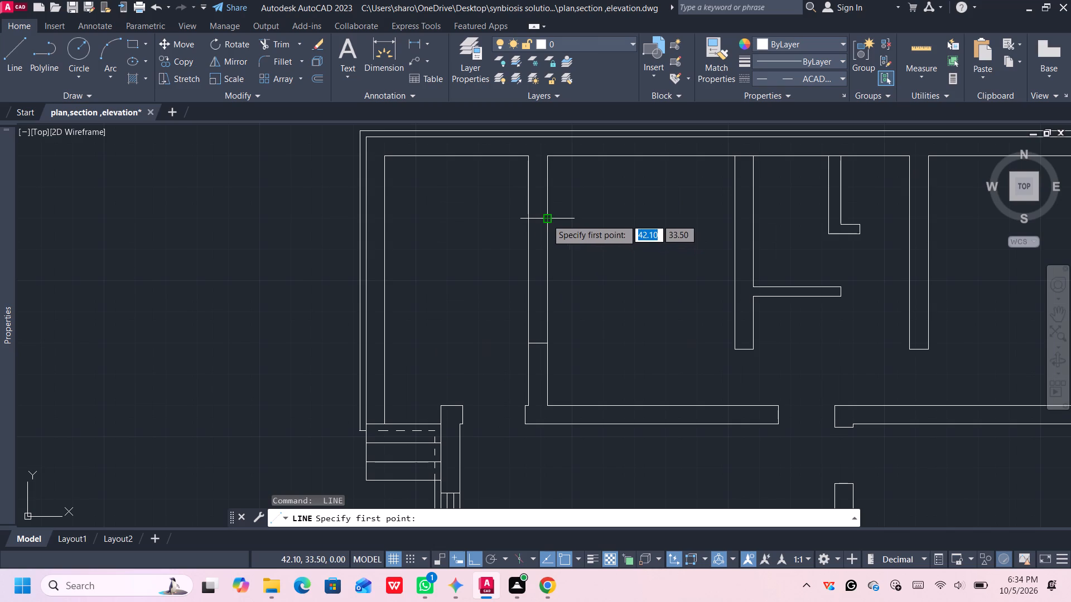
left_click(547, 220)
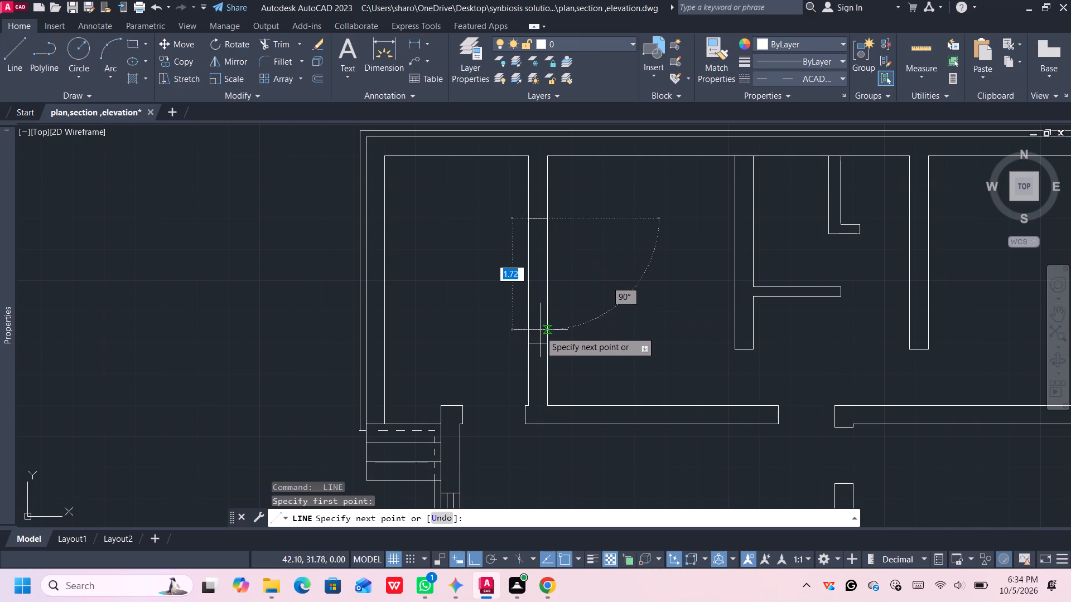
left_click(549, 344)
key("space")
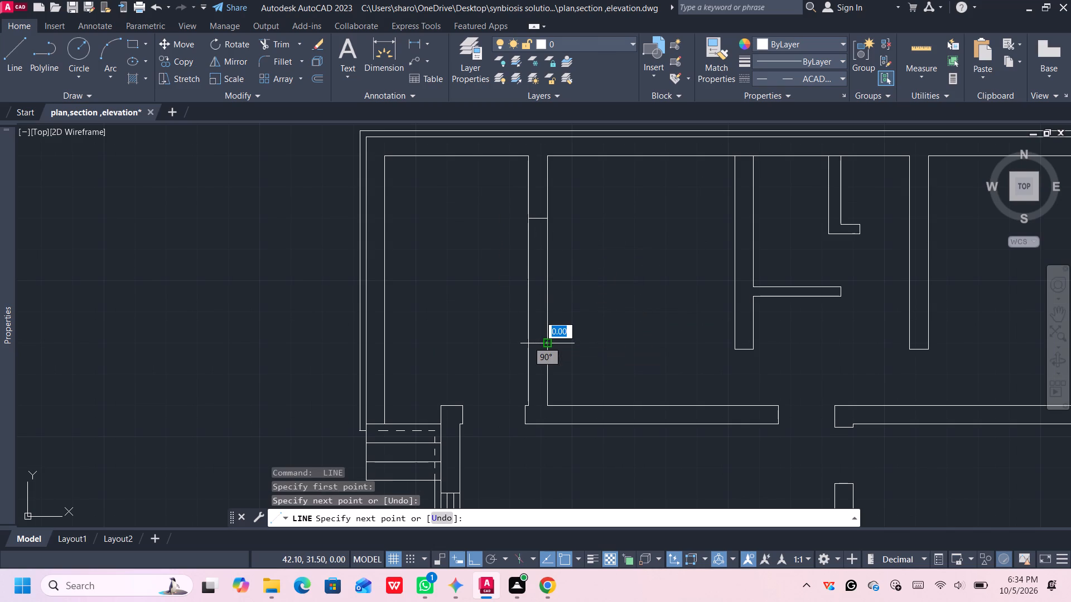
Move the vertical line 0.1 from the partition wall's right face into the wall thickness.
left_click(547, 311)
scroll(548, 293, "up", 1)
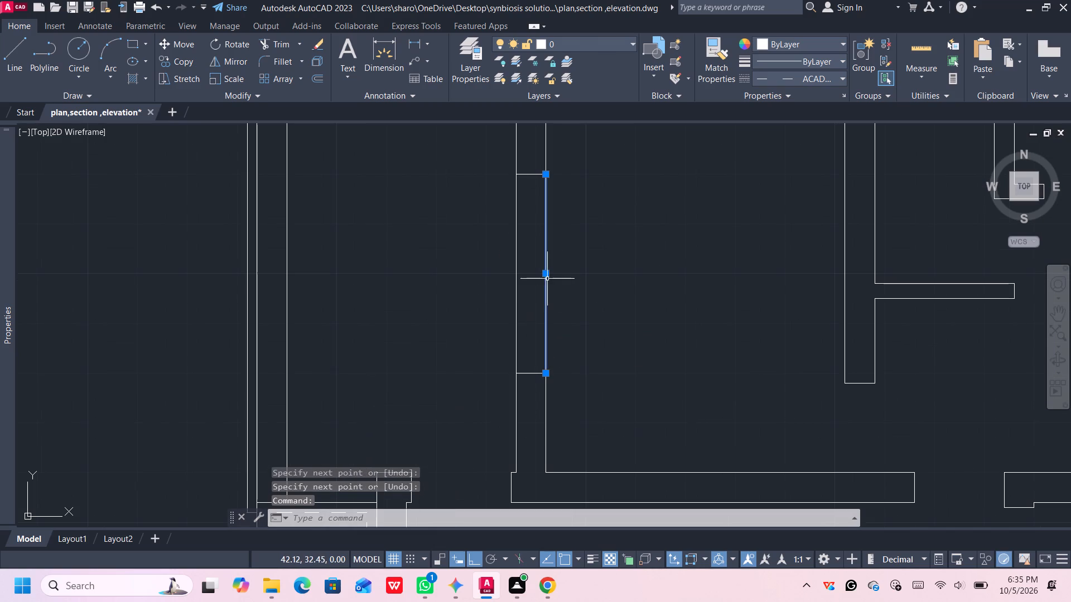
left_click(544, 274)
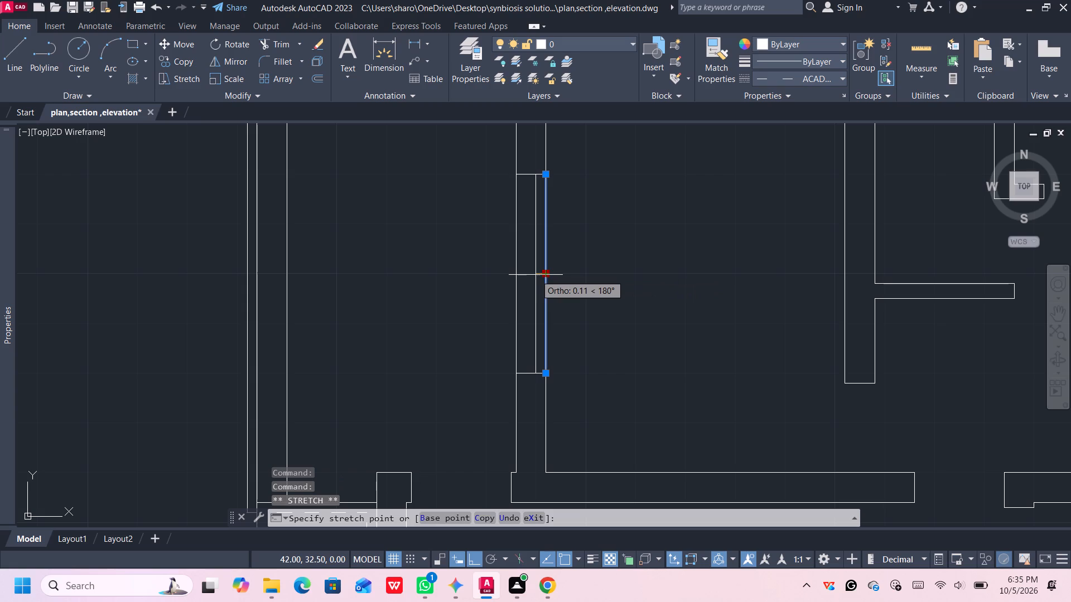
type("0.1")
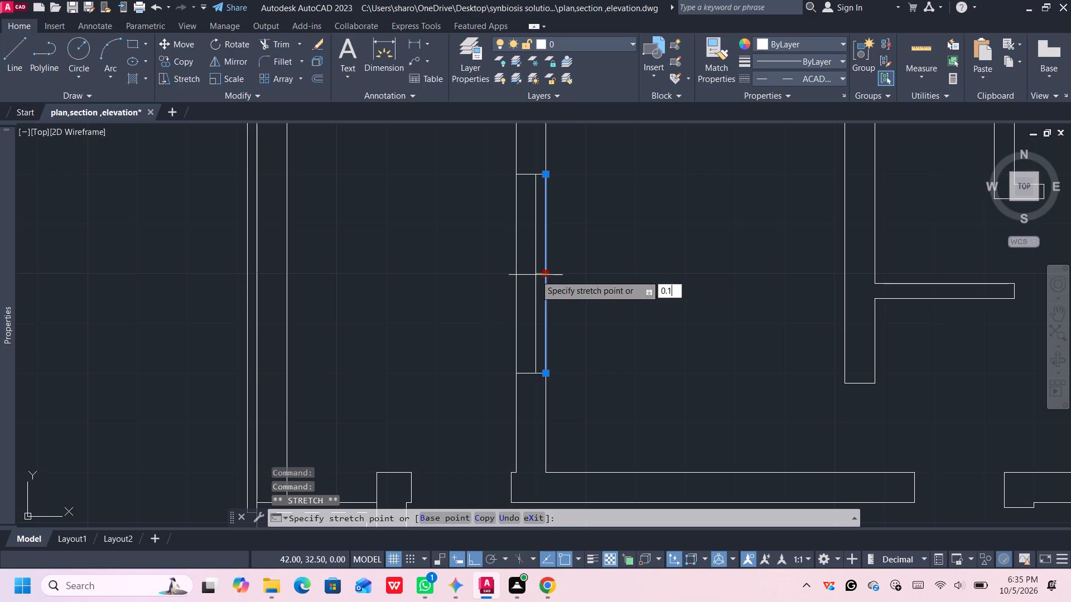
key("Return")
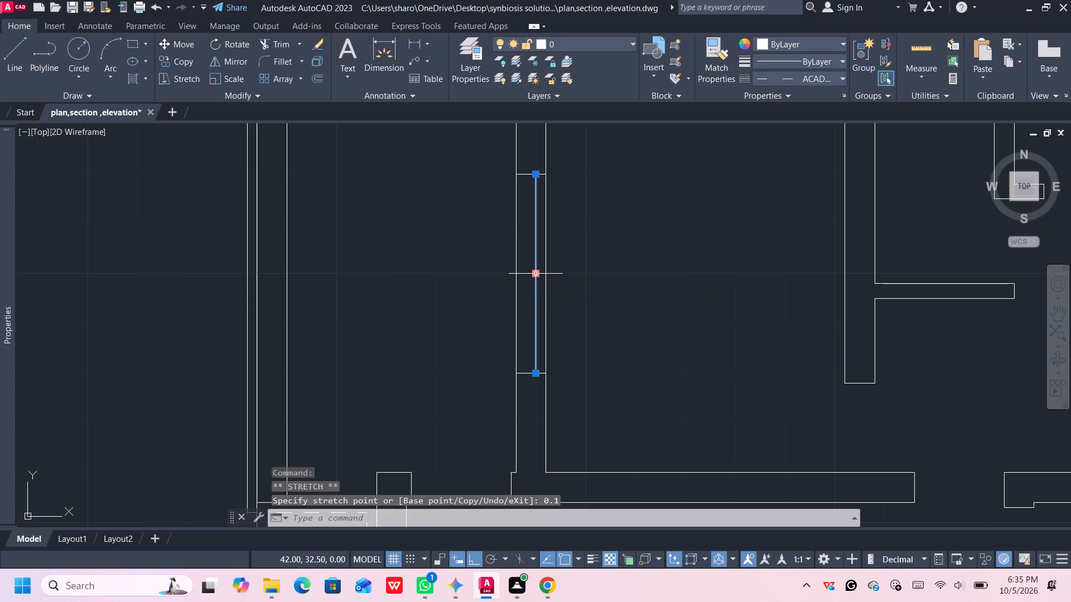
Offset the vertical line inside the partition wall's opening by 0.1 toward the wall's left face.
key("o")
key("Return")
left_click(535, 274)
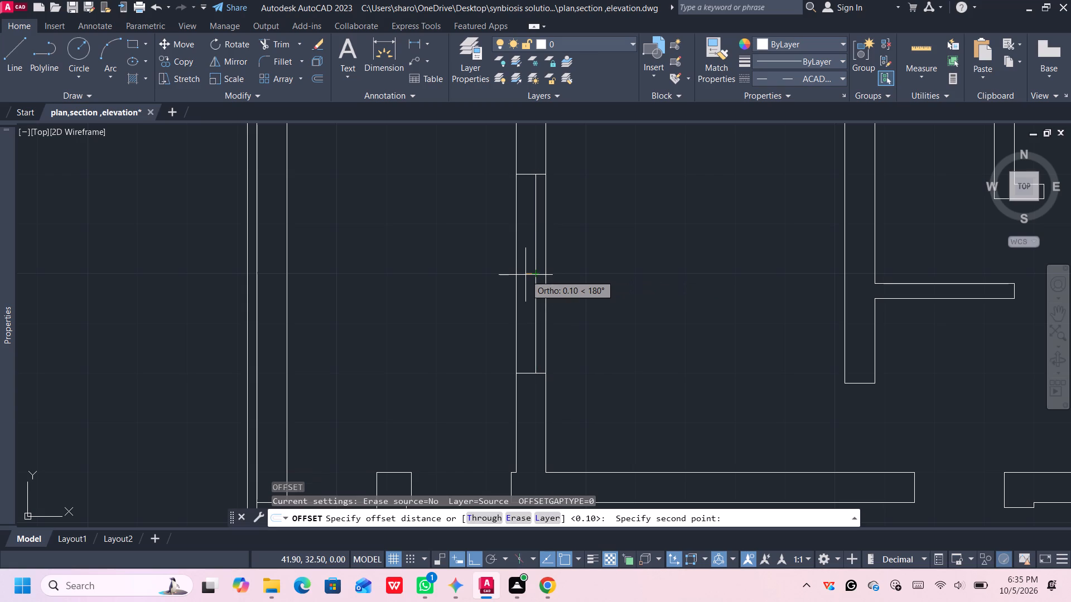
type("0.1")
key("Return")
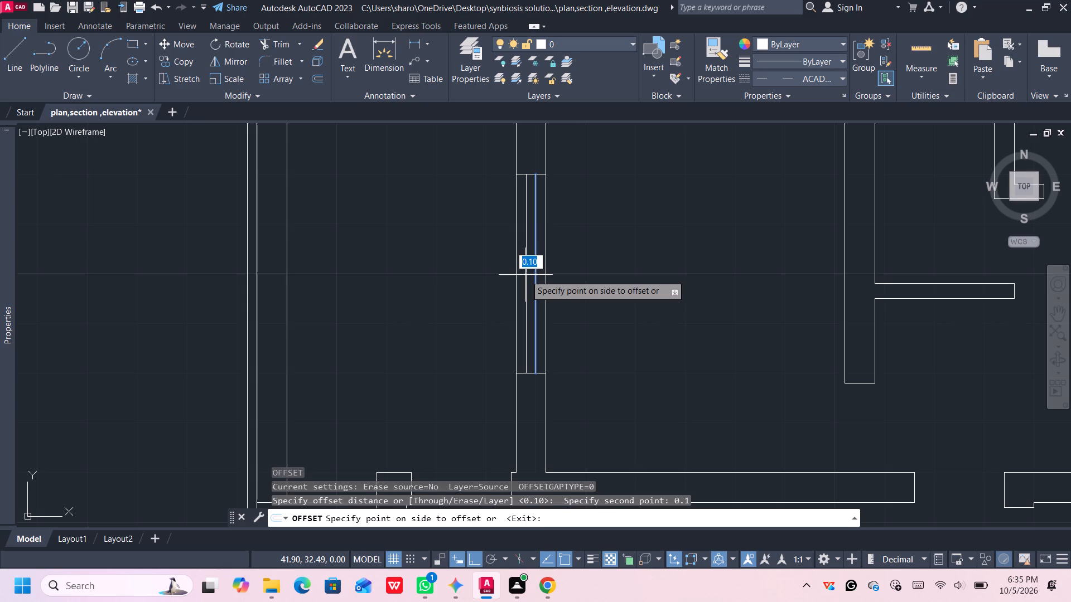
left_click(525, 275)
scroll(570, 286, "down", 1)
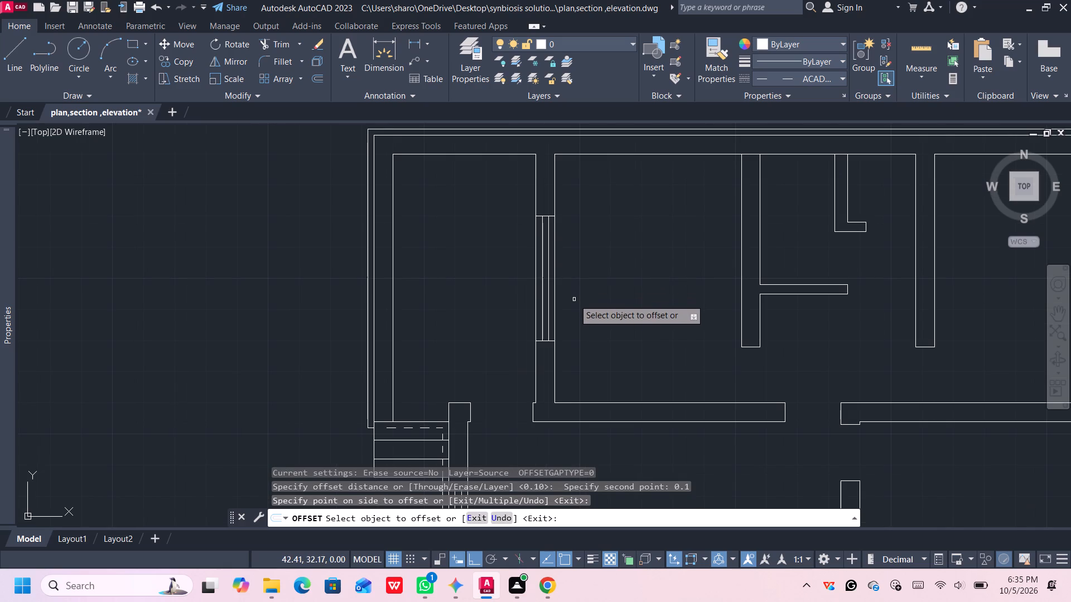
middle_click_drag(572, 298, 554, 275)
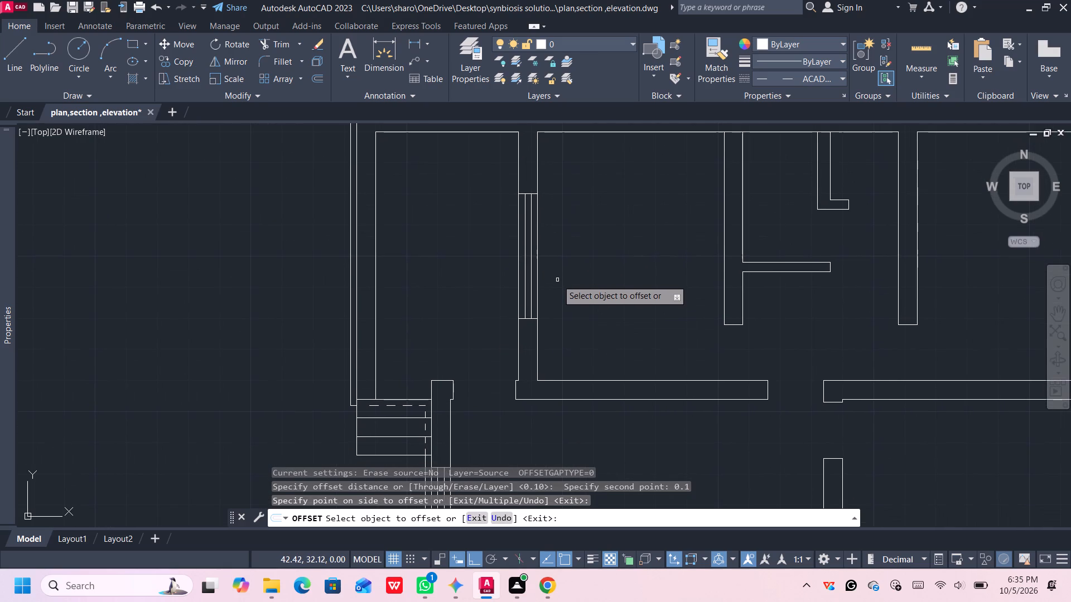
key("space")
Examine the remaining walls of the floor plan, ending at the top outer wall above the small upper-middle room.
scroll(583, 315, "down", 1)
middle_click_drag(635, 328, 597, 275)
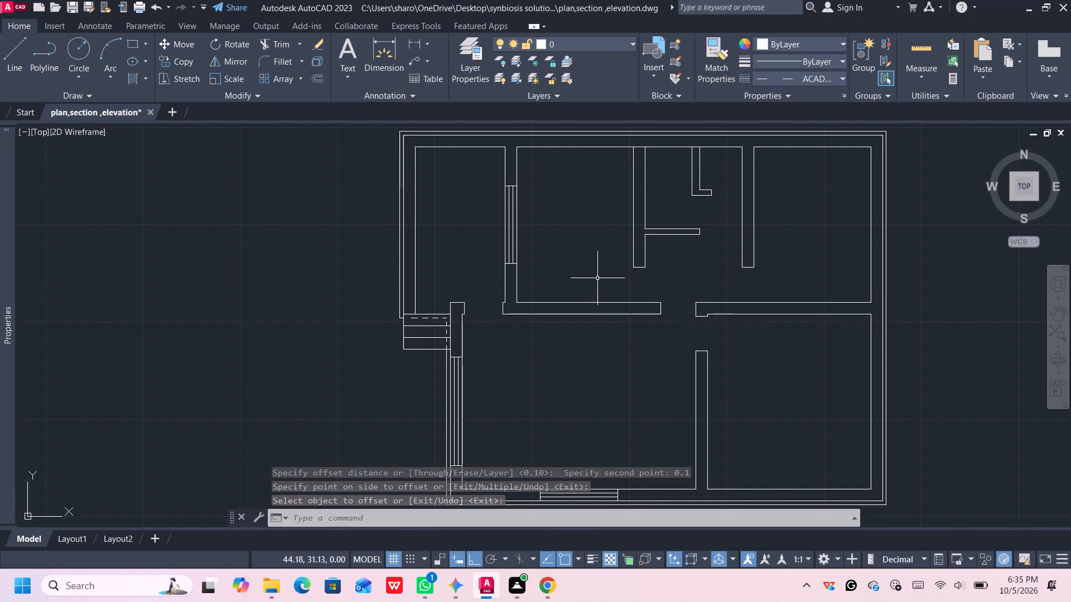
middle_click_drag(668, 206, 651, 196)
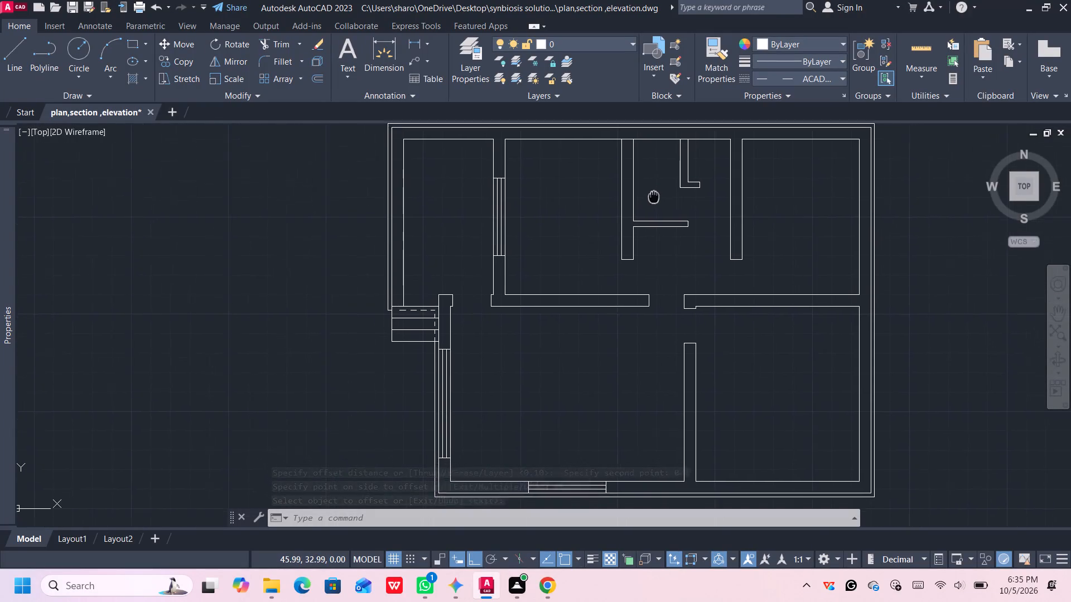
middle_click_drag(651, 196, 642, 191)
scroll(645, 191, "up", 1)
middle_click_drag(644, 161, 628, 132)
scroll(632, 265, "down", 1)
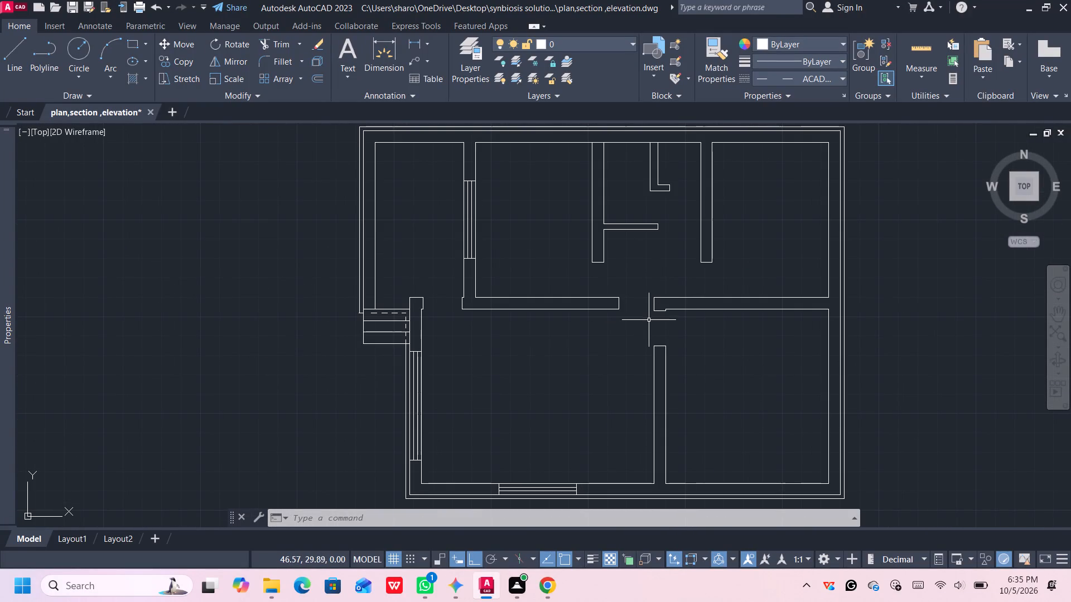
middle_click_drag(719, 253, 729, 328)
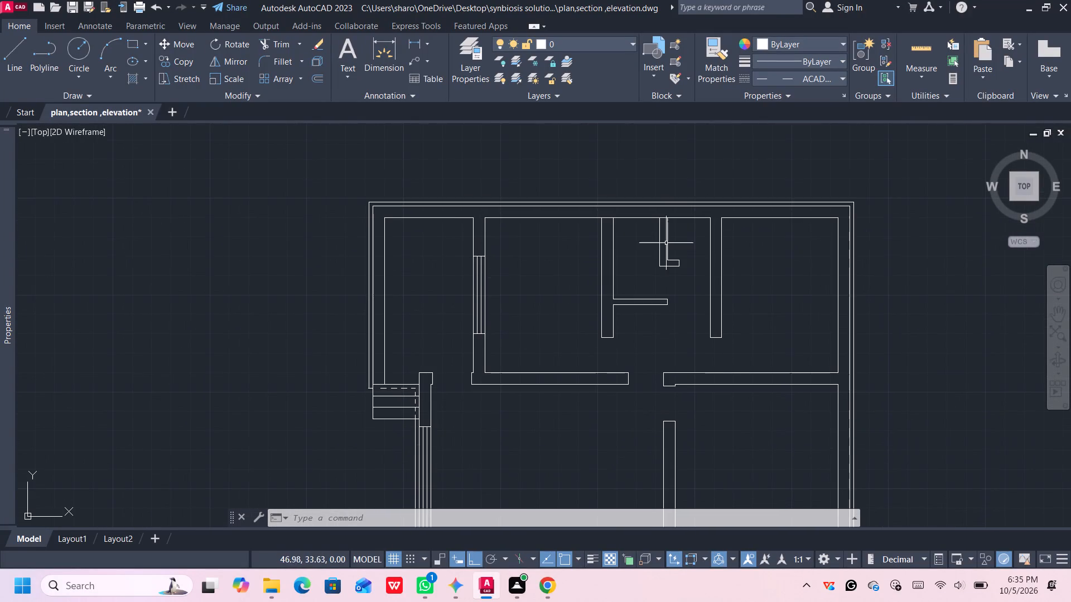
middle_click_drag(635, 229, 647, 250)
scroll(647, 238, "up", 3)
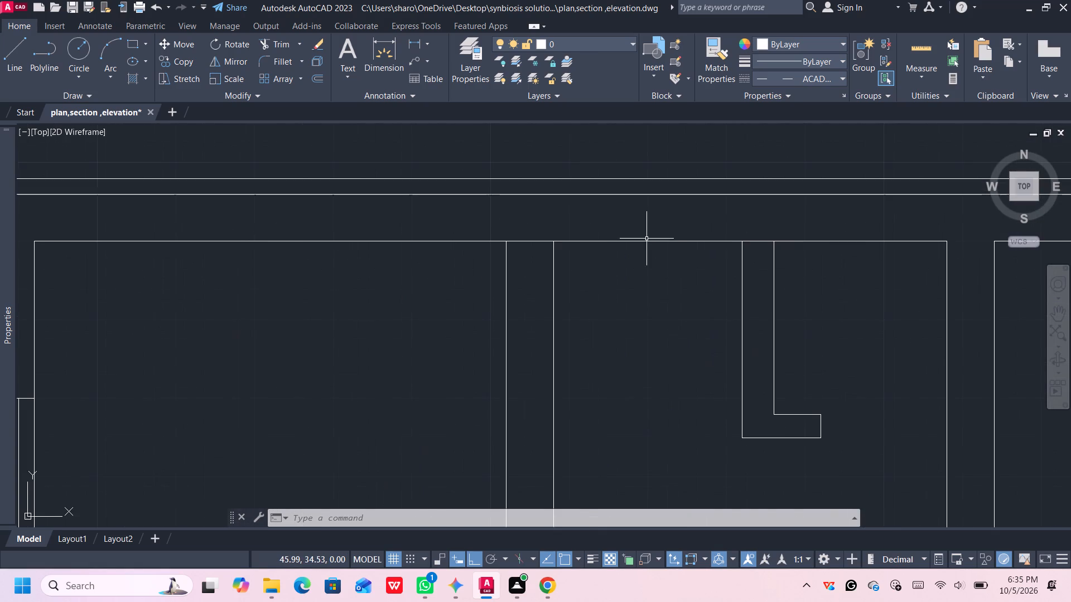
Measure the clear width between the side walls of the small upper-middle room, just below the top outer wall.
middle_click_drag(647, 246, 642, 231)
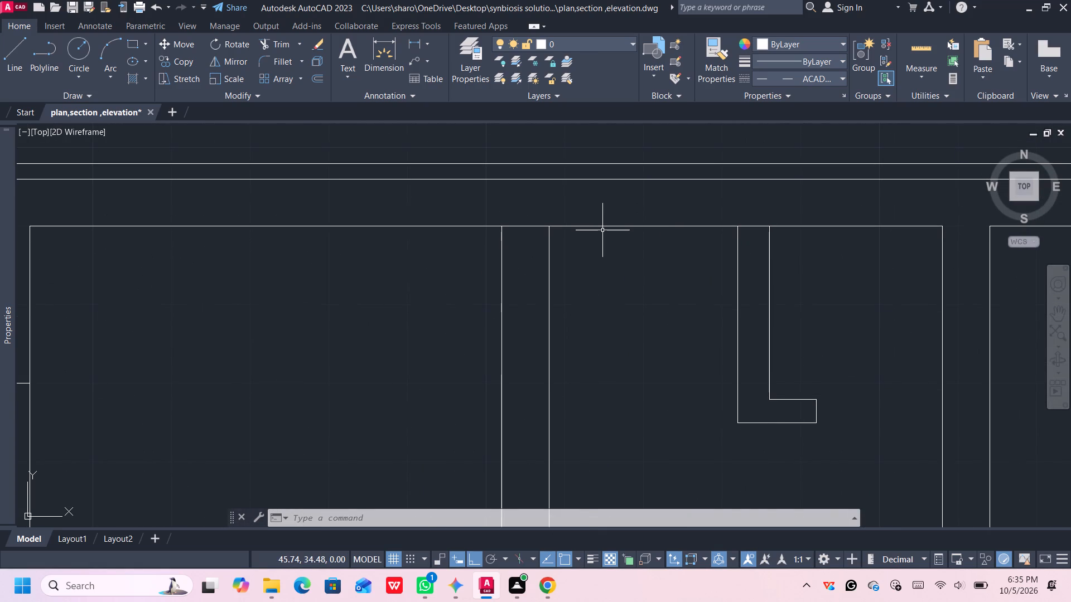
middle_click_drag(601, 231, 613, 258)
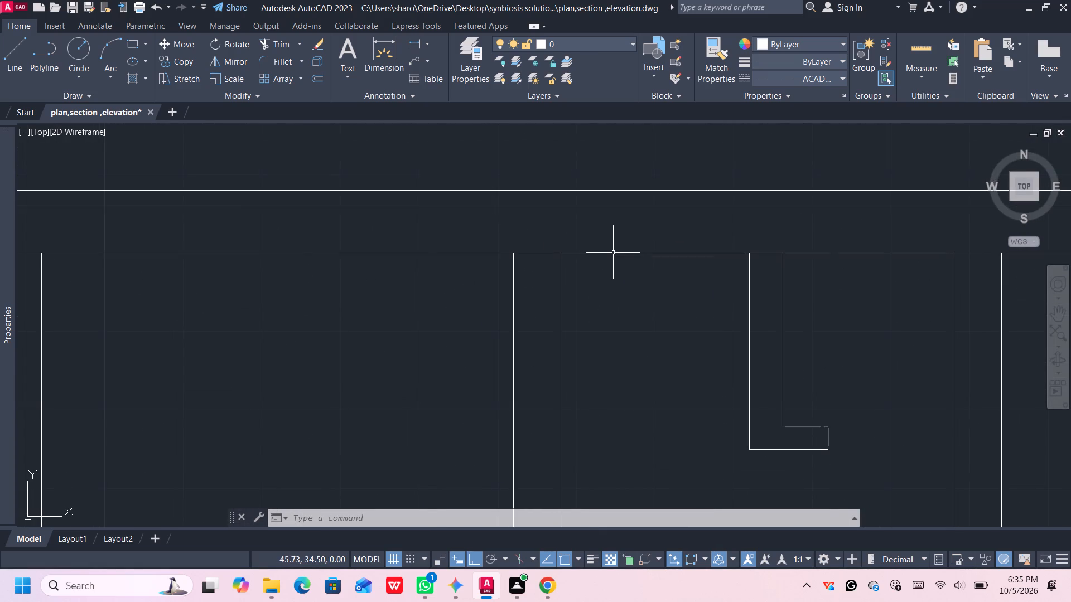
scroll(613, 253, "up", 1)
left_click(924, 45)
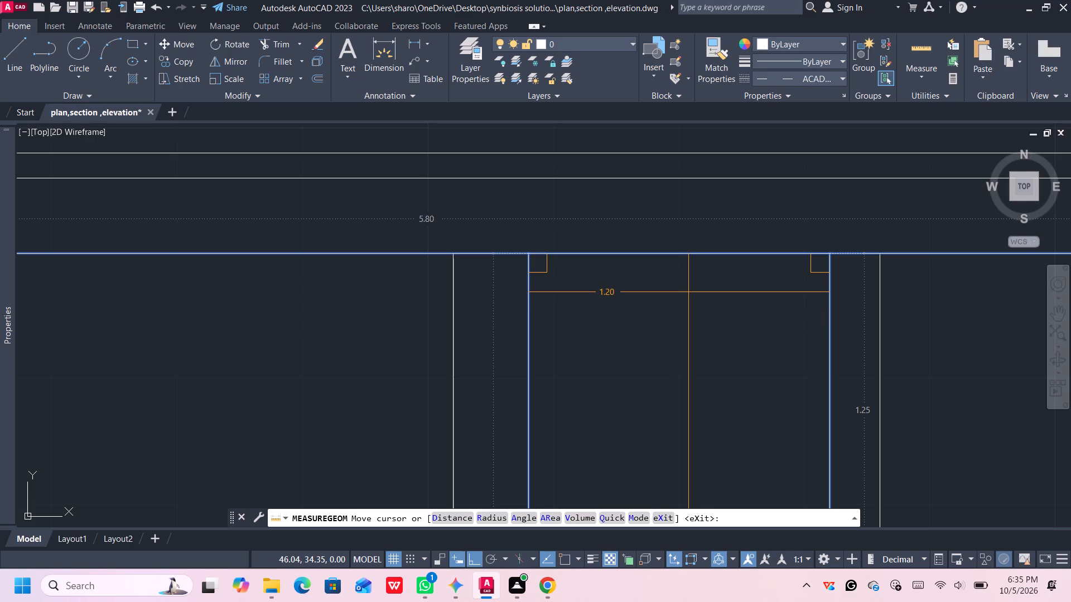
key("Escape")
Draw two vertical lines 0.3 long across the top outer wall's thickness, aligned with the small upper-middle room's inner side faces.
key("l")
key("Return")
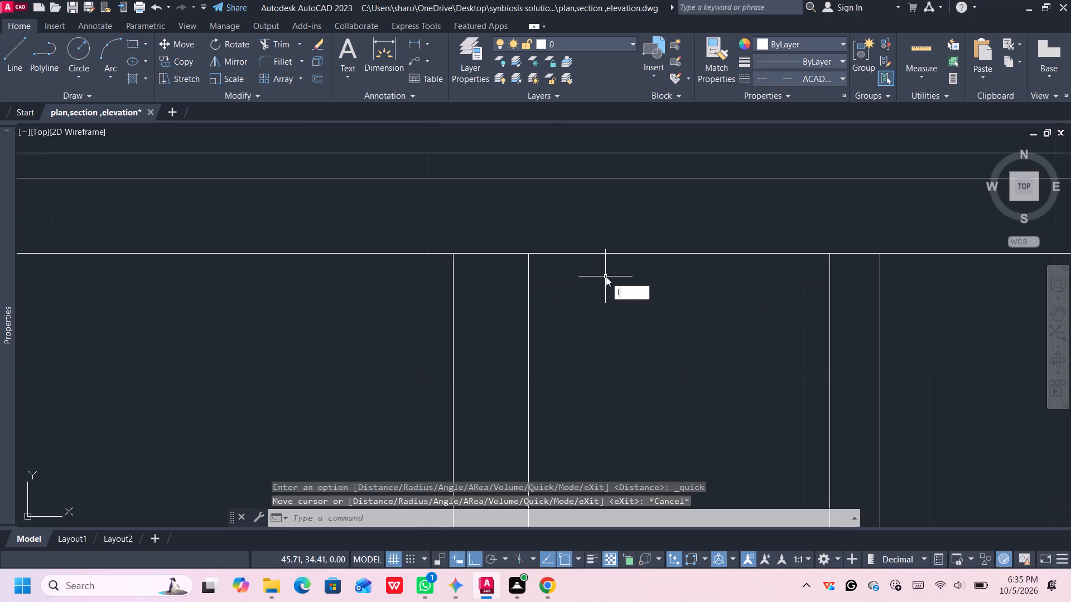
left_click(527, 251)
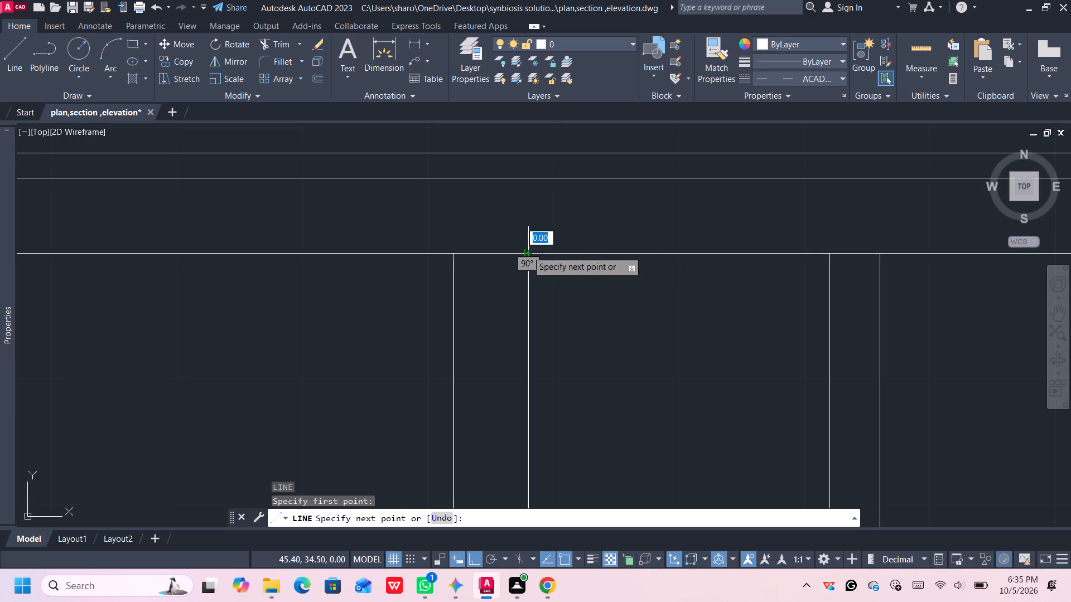
left_click(530, 177)
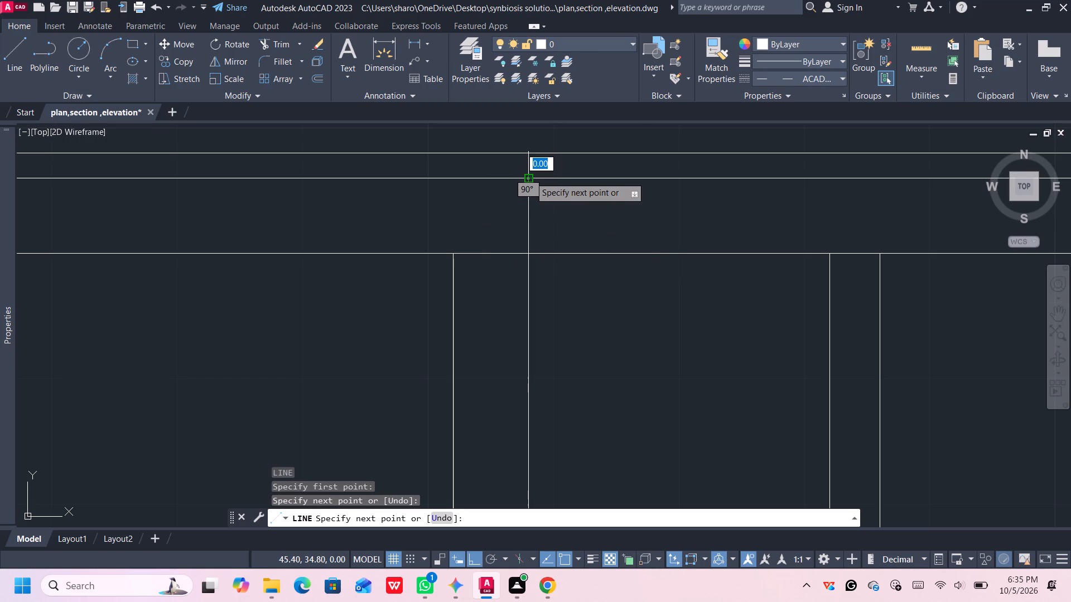
key("space")
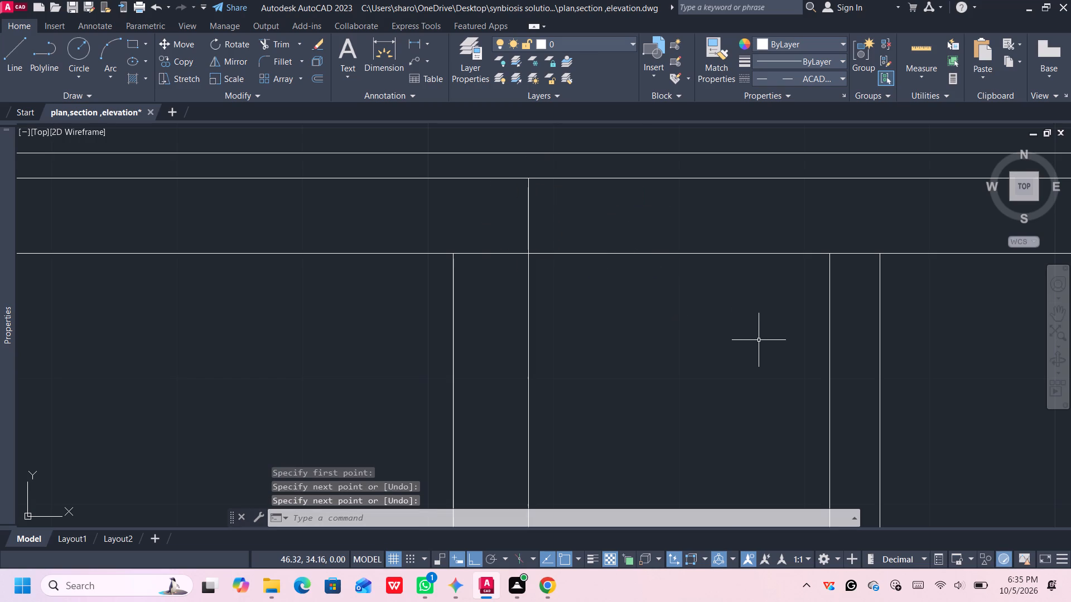
key("l")
key("Return")
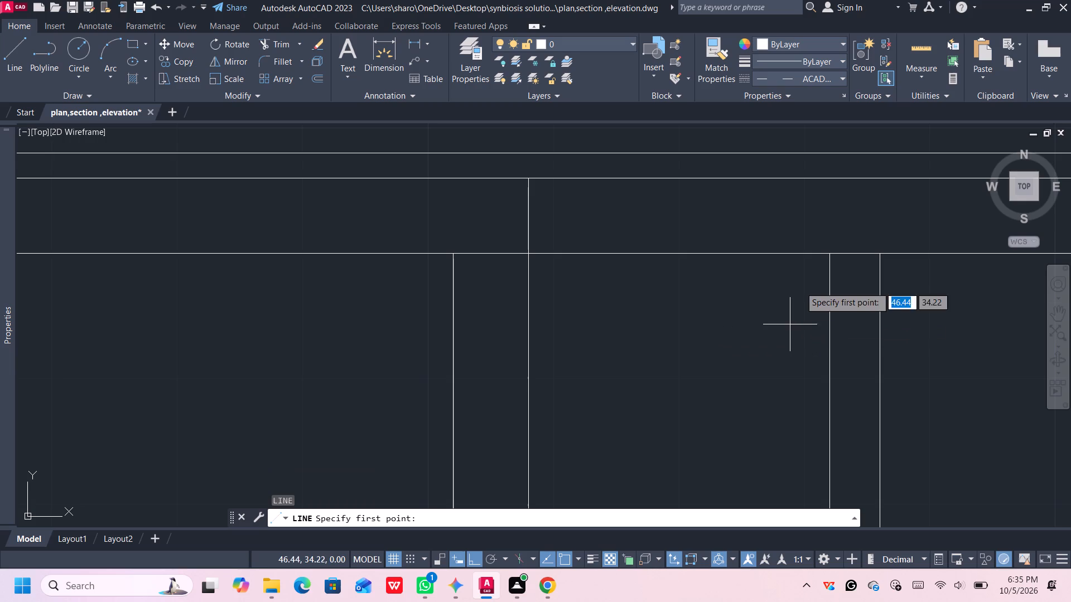
left_click(828, 255)
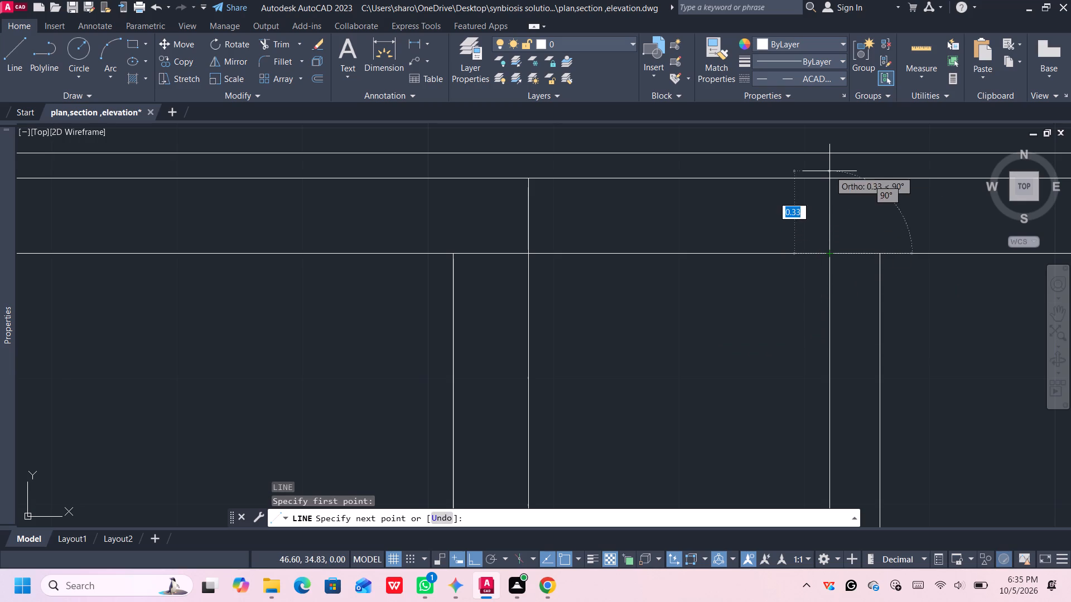
left_click(830, 178)
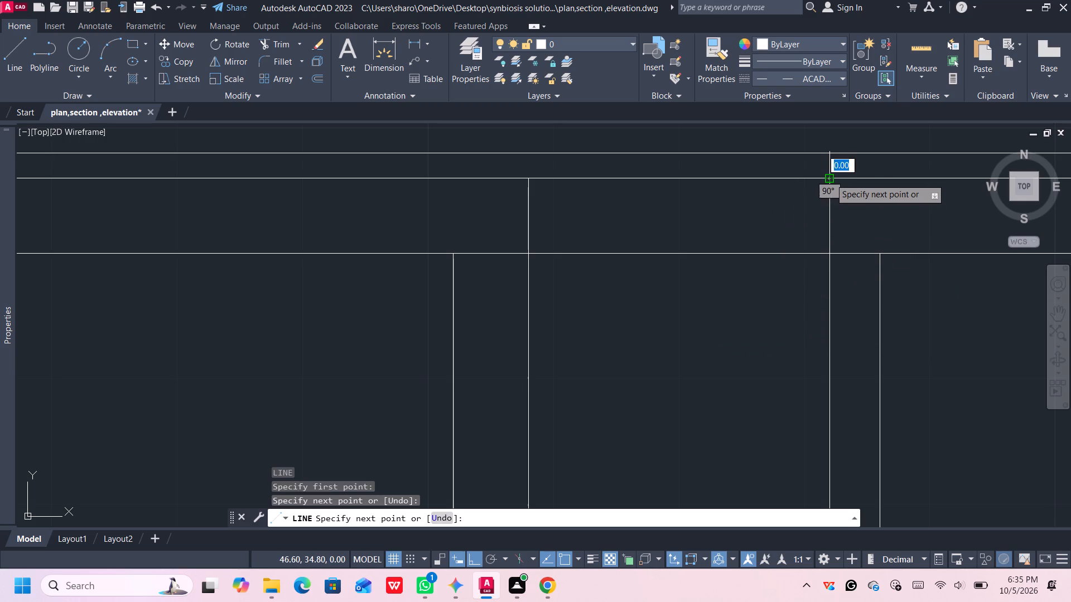
key("b")
key("Escape")
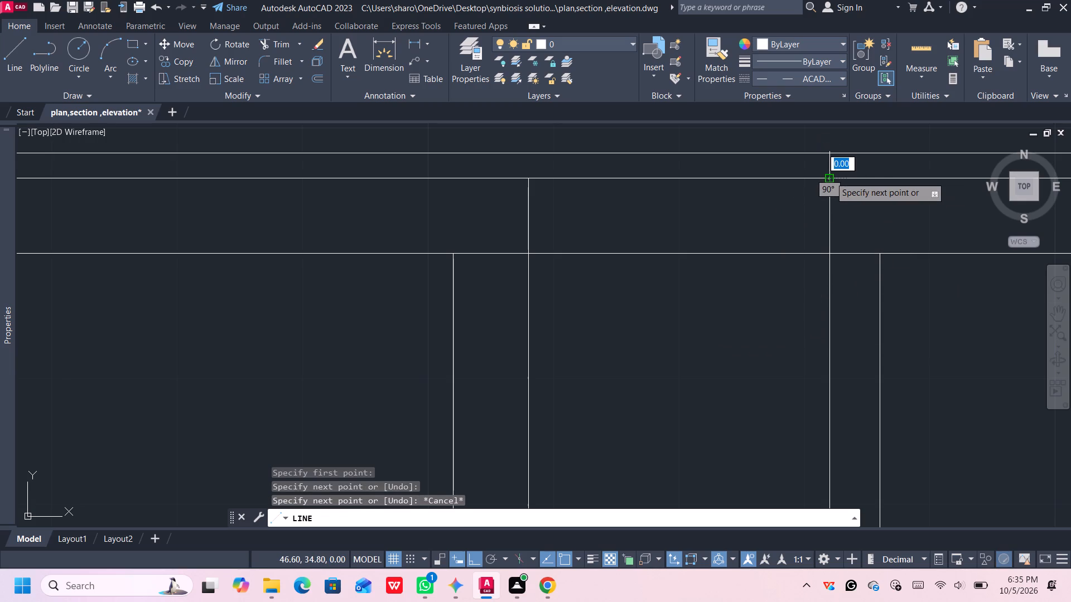
key("space")
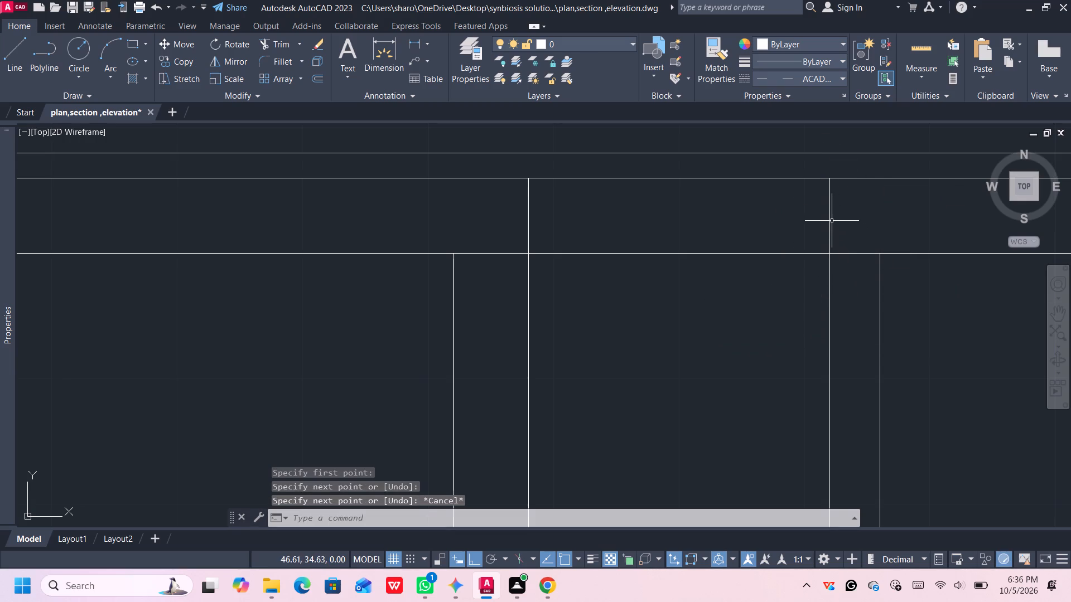
Measure the spacing between the two short vertical lines in the top outer wall.
left_click(919, 47)
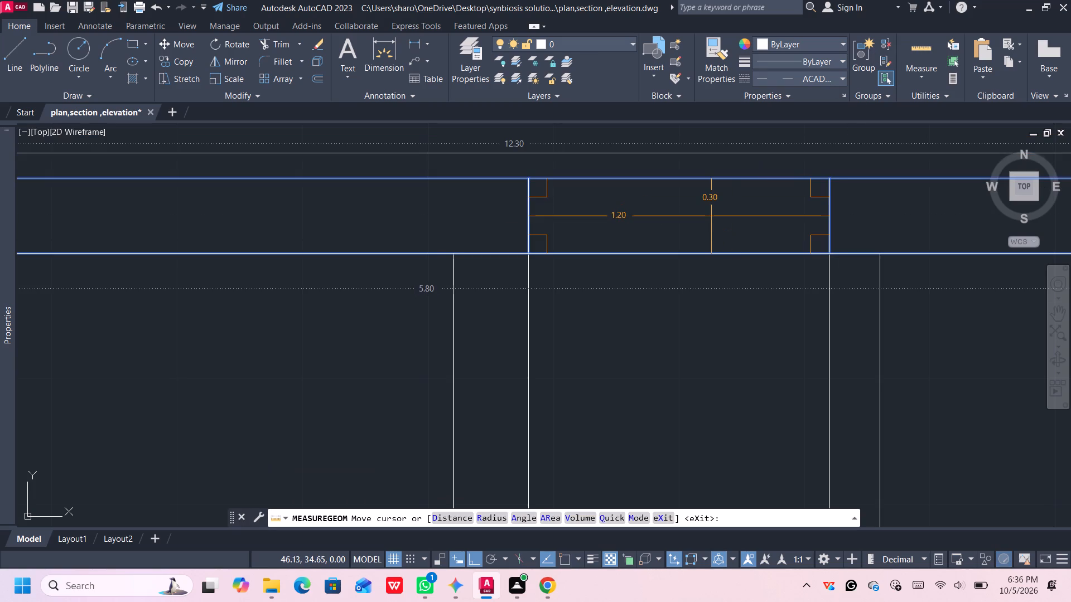
key("space")
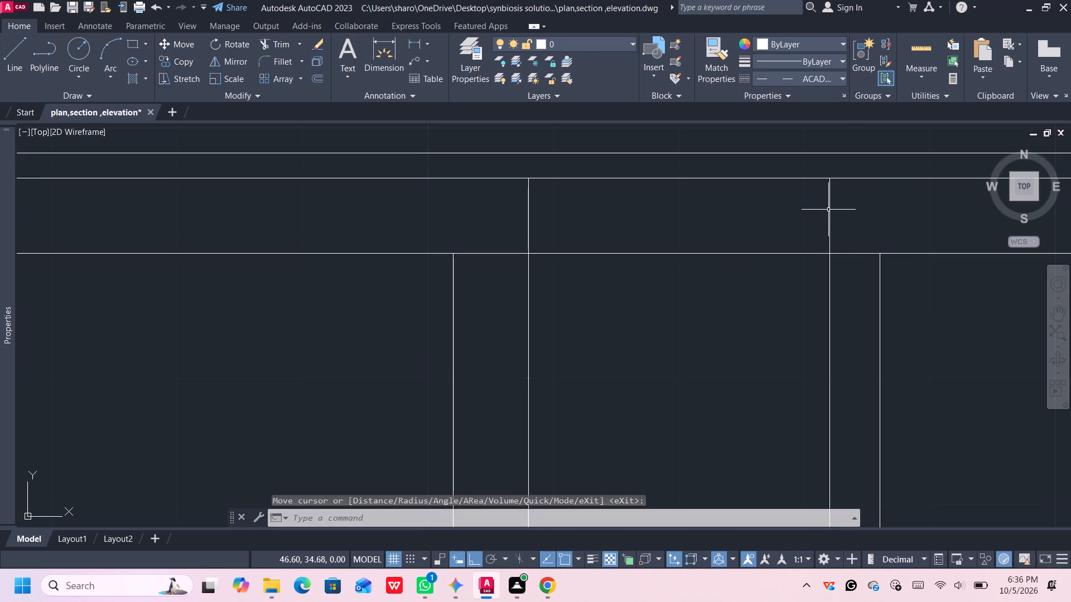
Move the two short vertical lines in the top outer wall 0.2 each toward one another.
left_click(829, 210)
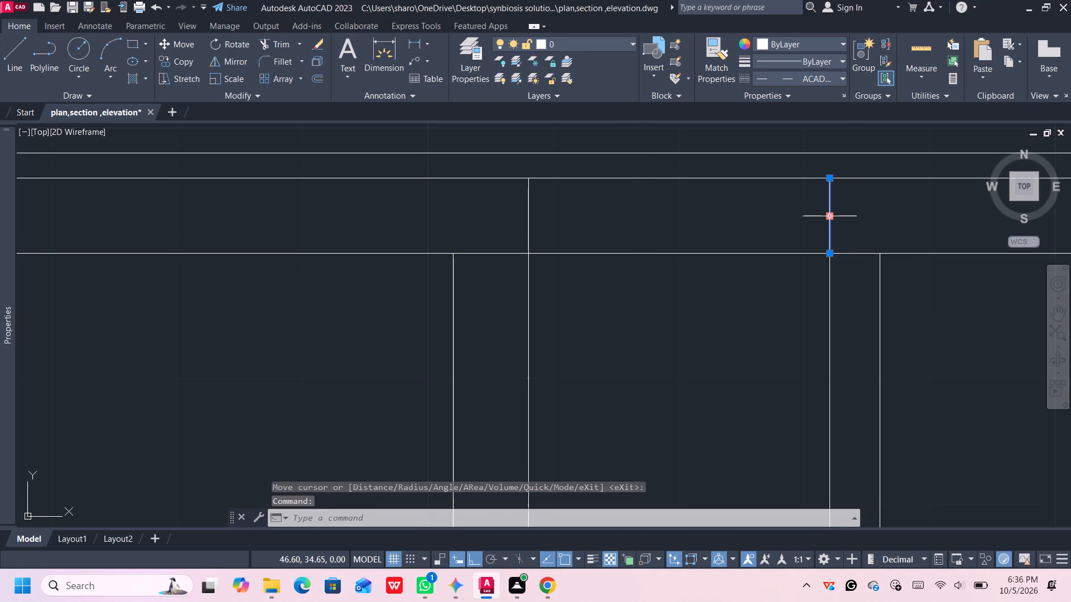
left_click(831, 216)
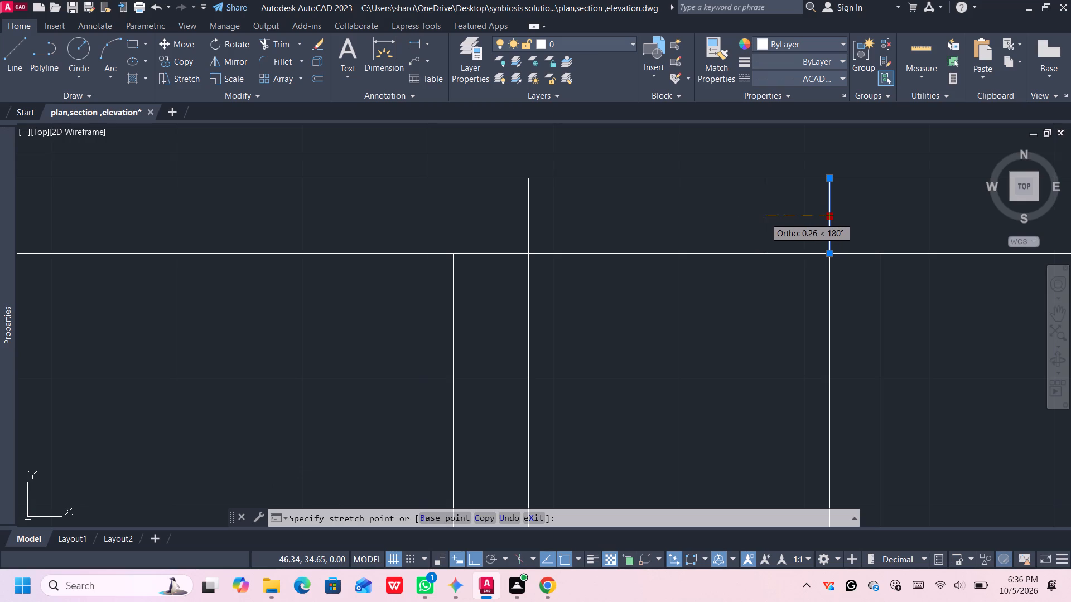
type("0.2")
key("Return")
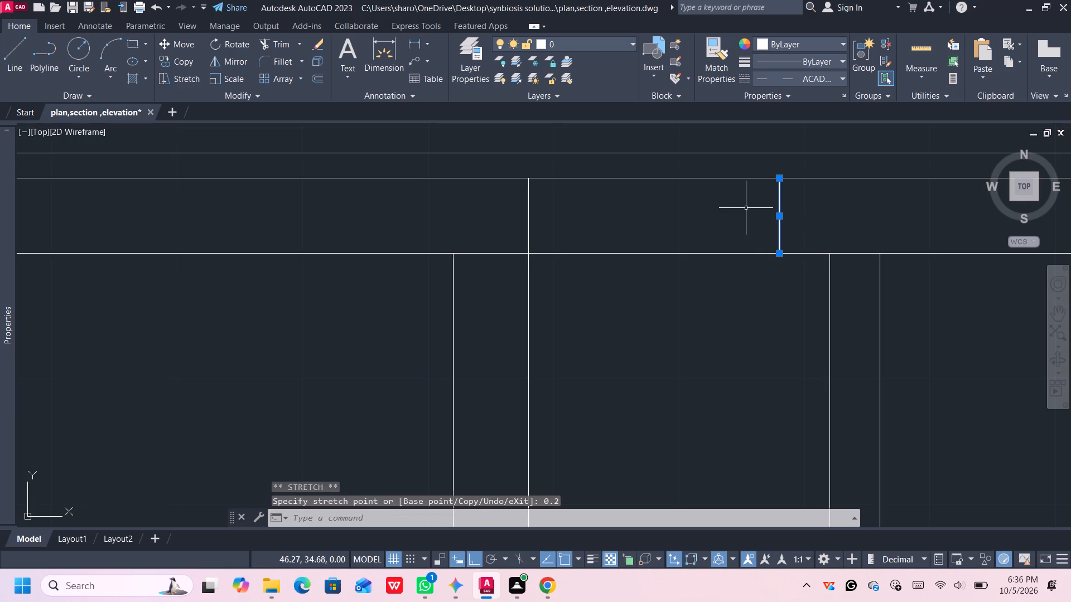
left_click(527, 217)
left_click(529, 216)
type("0.2")
key("Return")
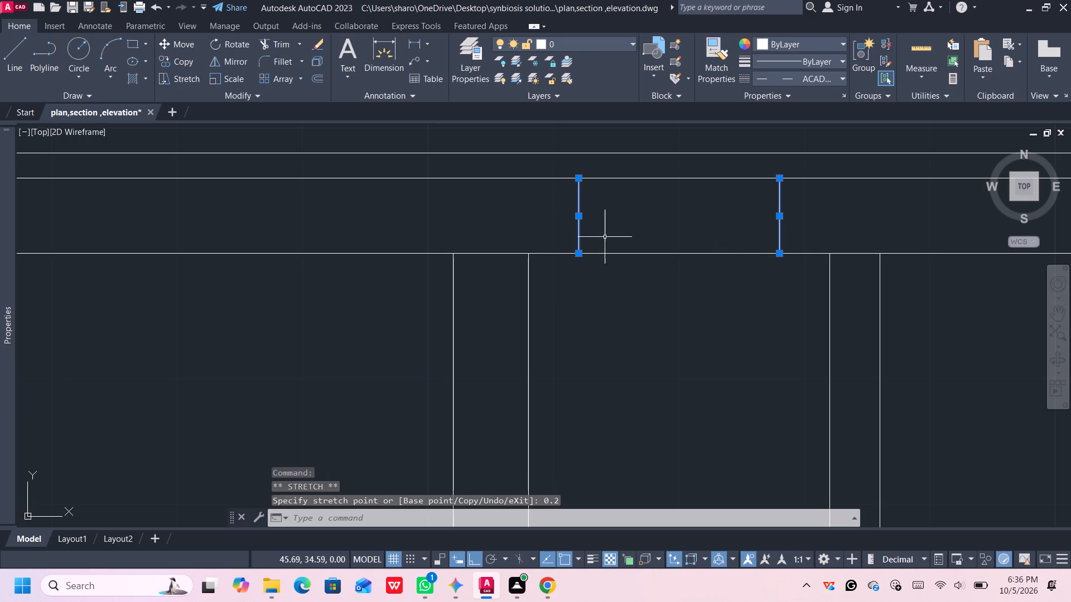
Move the two short vertical lines in the top outer wall a further 0.05 each toward one another.
middle_click(600, 201)
middle_click(600, 200)
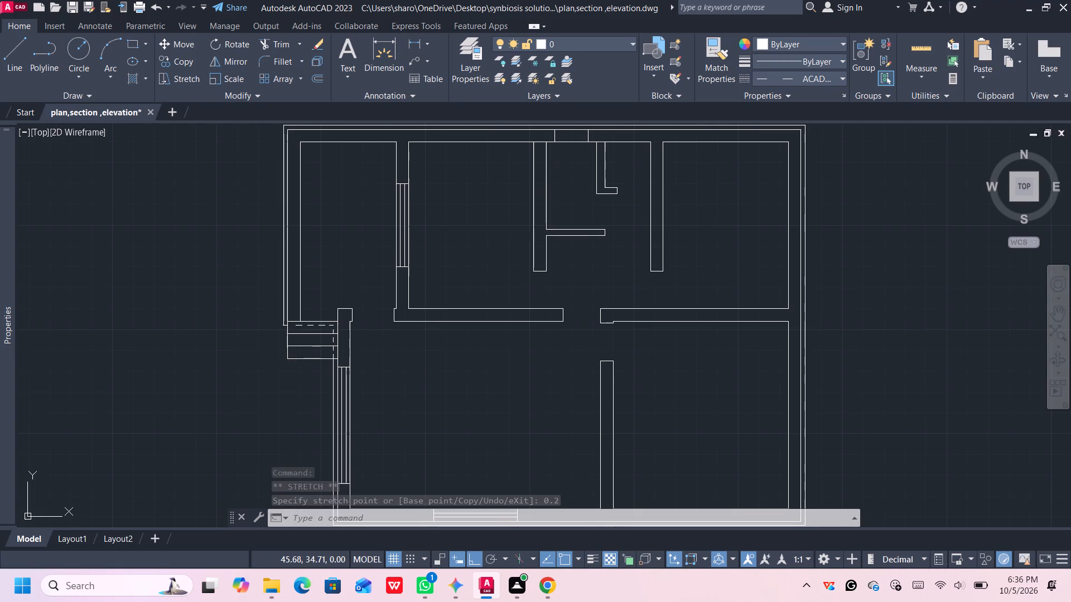
middle_click_drag(565, 139, 582, 192)
scroll(582, 188, "down", 1)
scroll(580, 178, "up", 1)
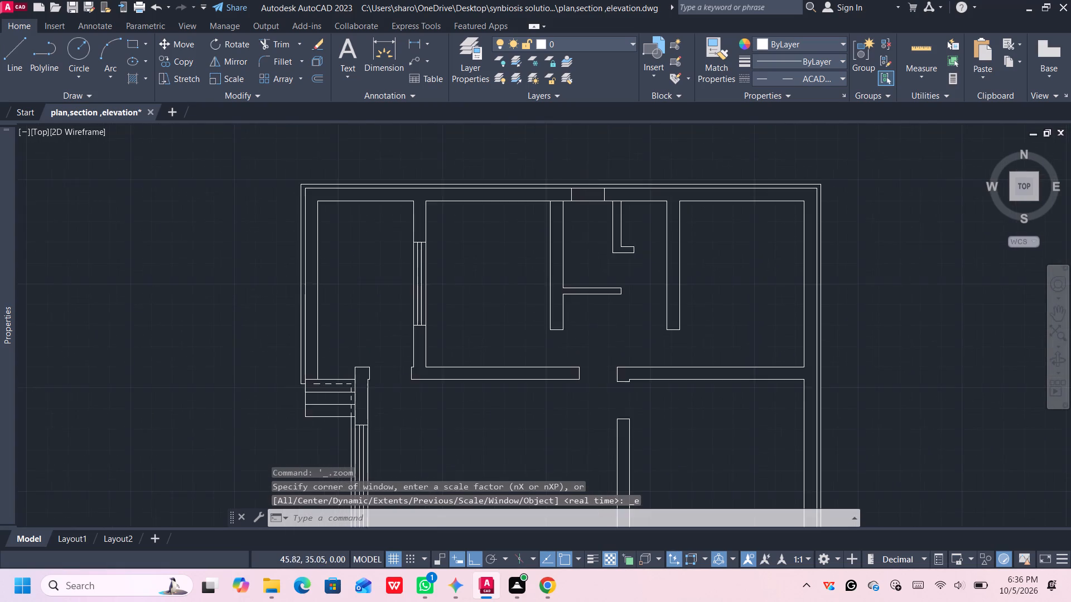
scroll(580, 178, "up", 2)
middle_click_drag(595, 258, 590, 232)
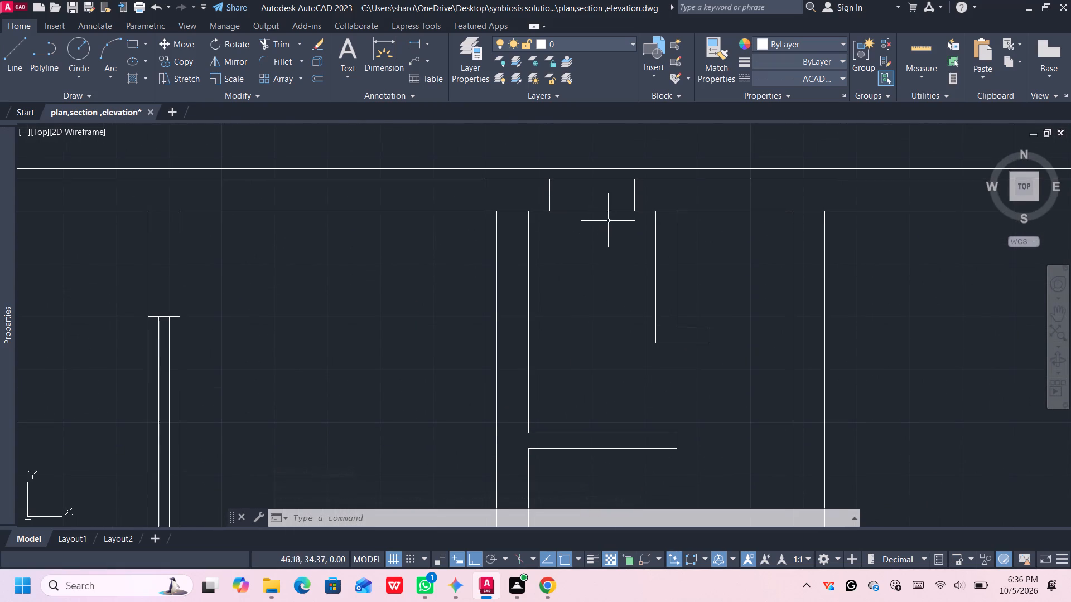
scroll(603, 210, "up", 1)
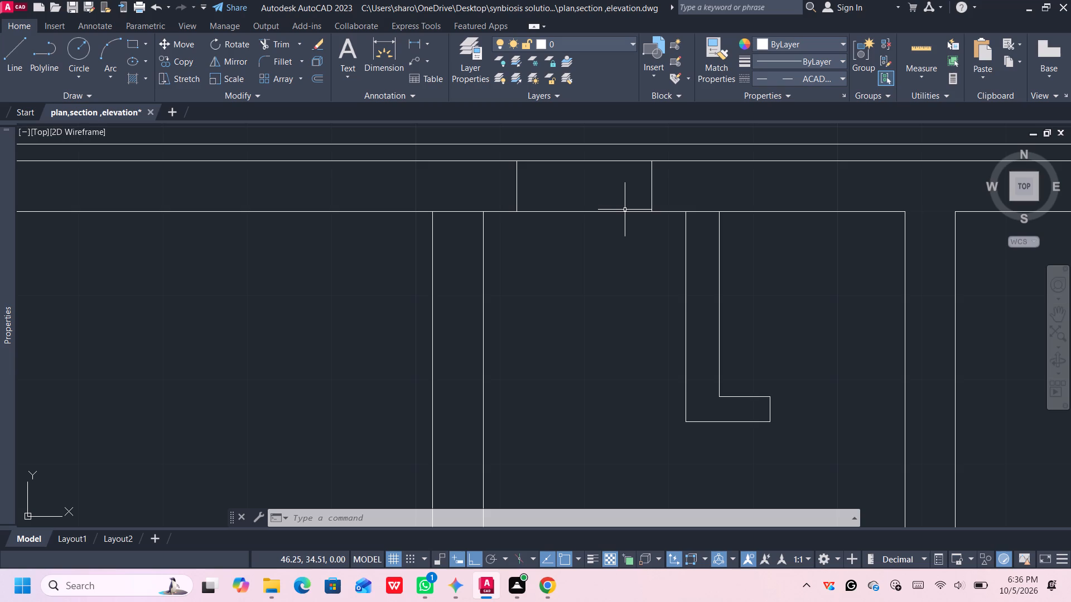
scroll(626, 207, "down", 1)
scroll(626, 207, "up", 1)
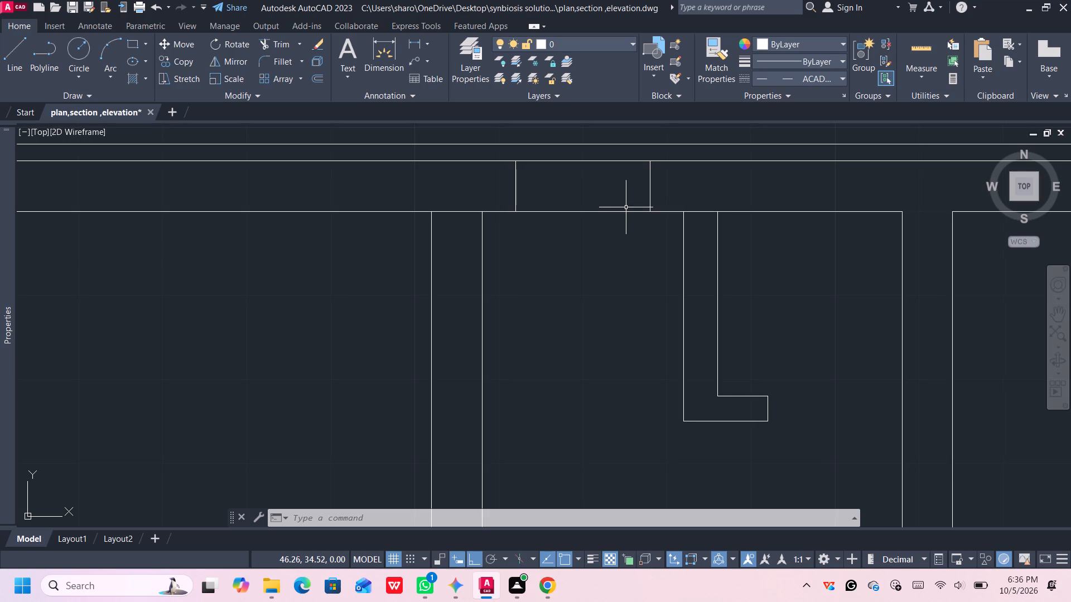
left_click(652, 190)
scroll(649, 187, "up", 2)
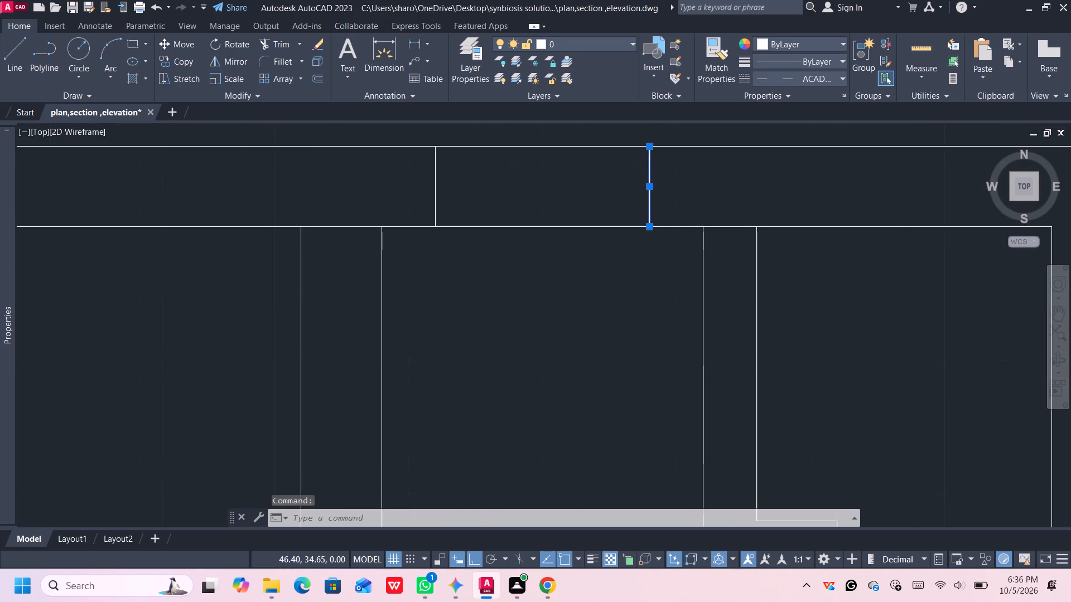
left_click(648, 187)
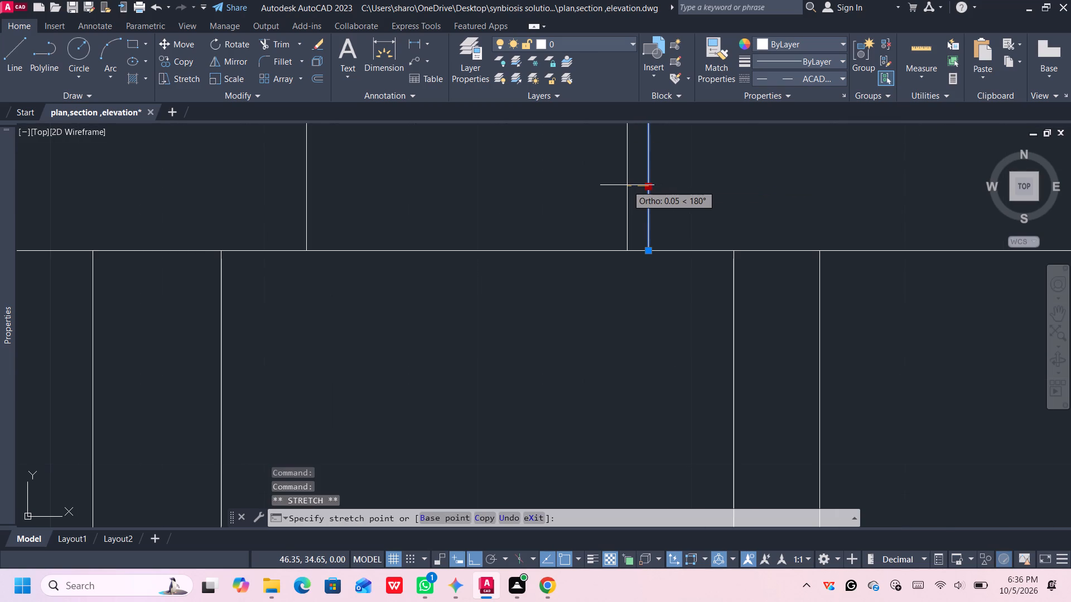
scroll(627, 185, "down", 1)
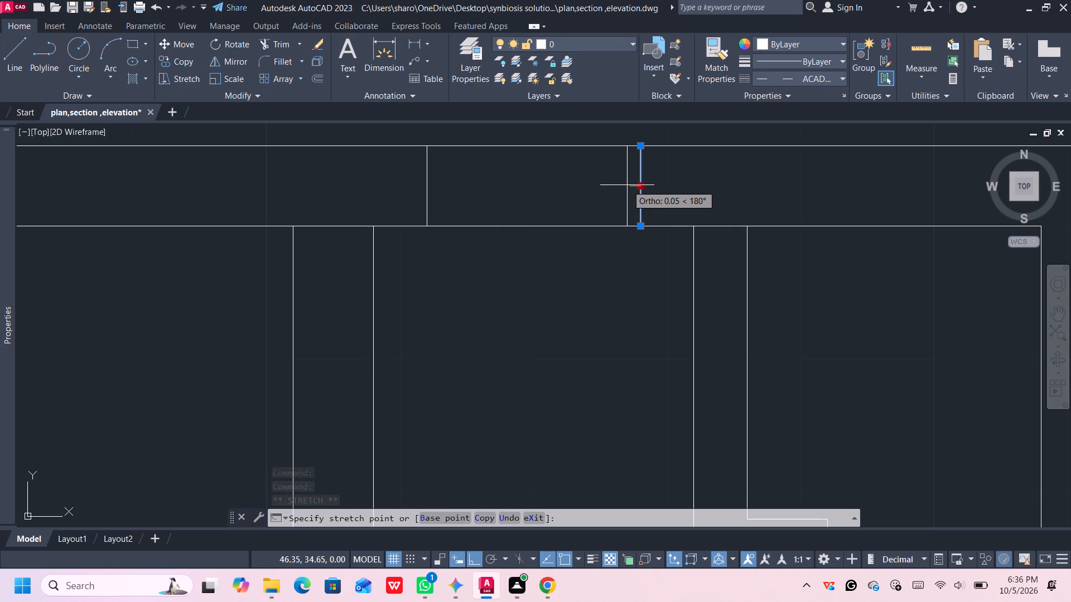
type("0.05")
key("Return")
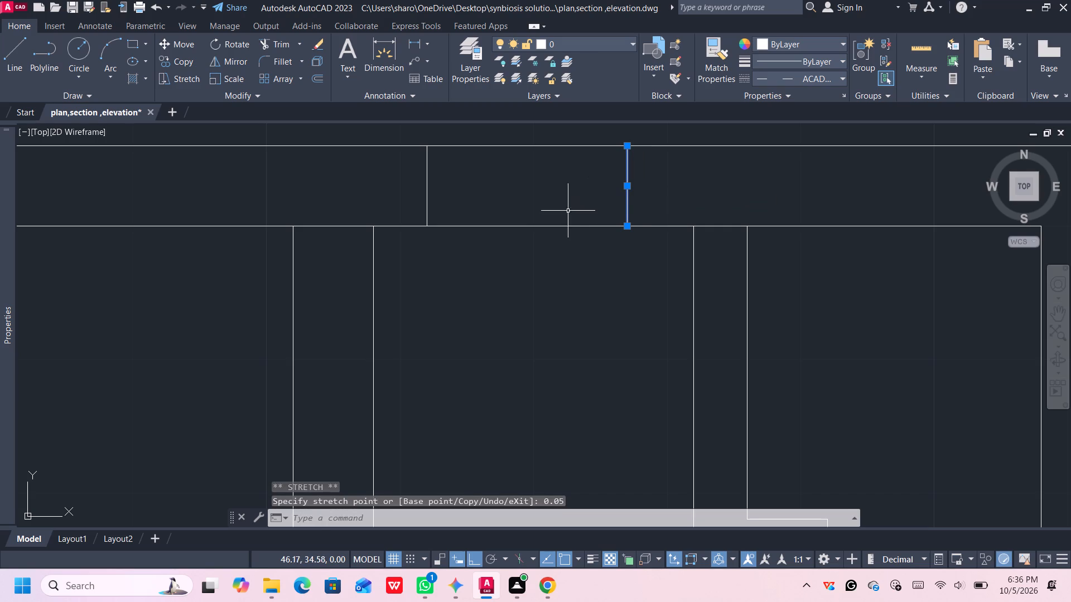
left_click(428, 188)
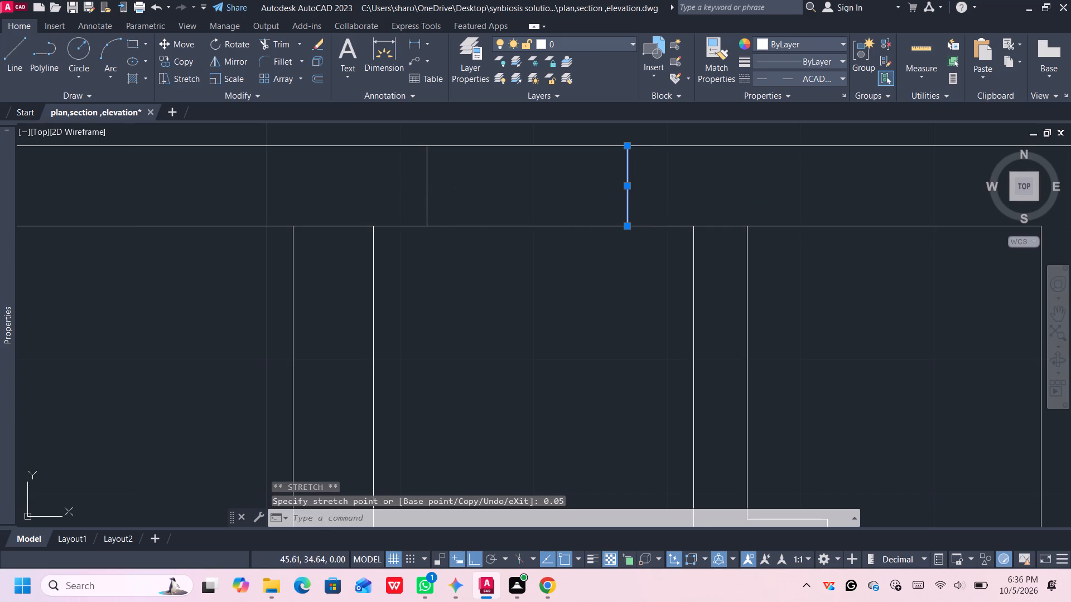
left_click(427, 186)
type("0.05")
key("Return")
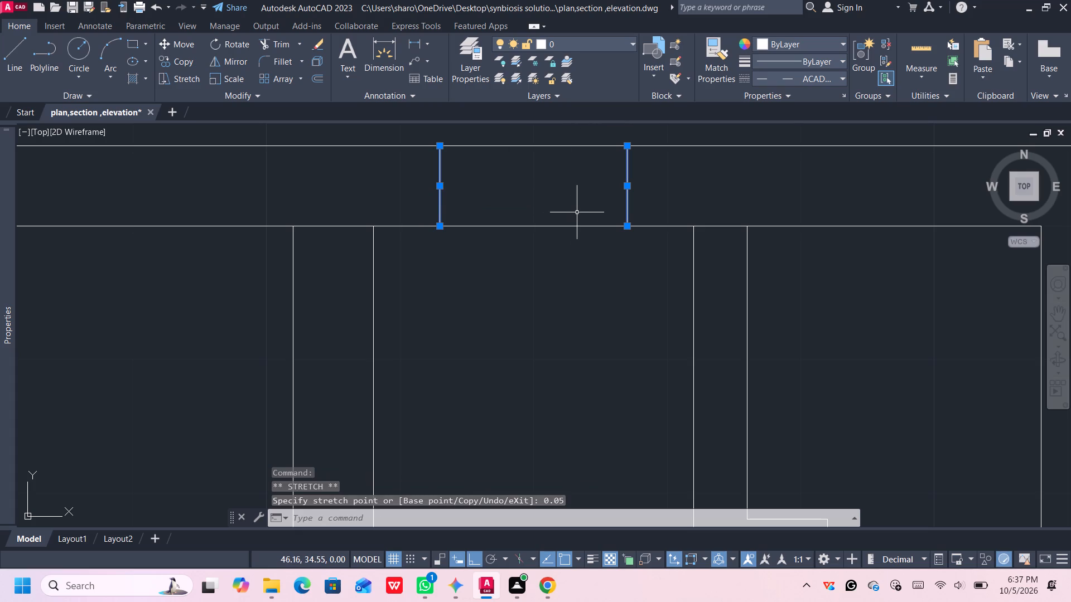
Draw a horizontal line 0.7 long on the top outer wall's inner face, joining the lower ends of the two short lines.
scroll(575, 217, "down", 1)
middle_click_drag(551, 239, 552, 237)
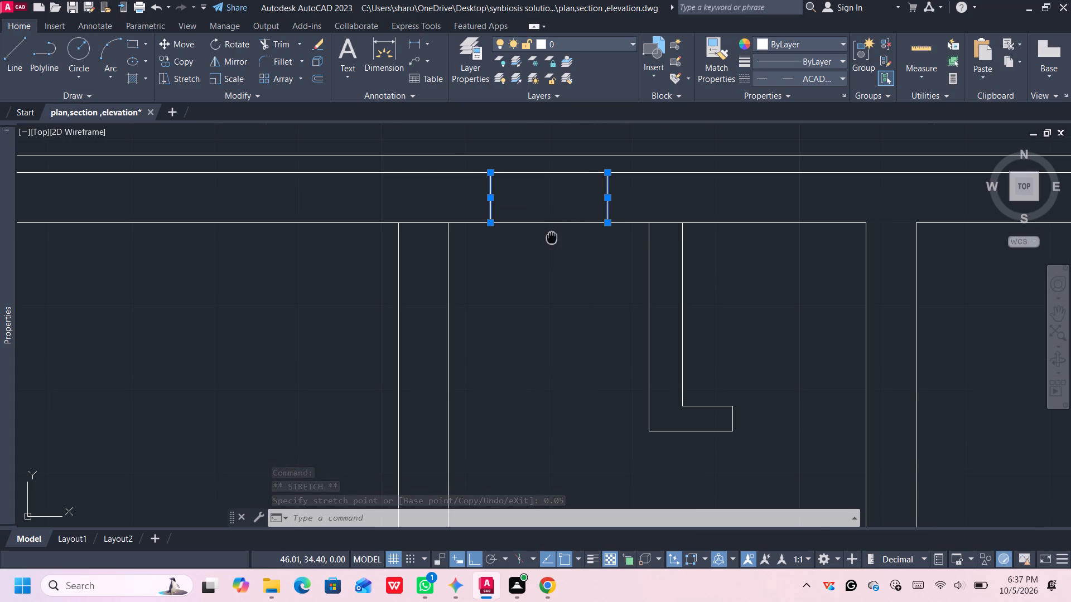
middle_click_drag(552, 237, 552, 202)
middle_click_drag(529, 198, 529, 227)
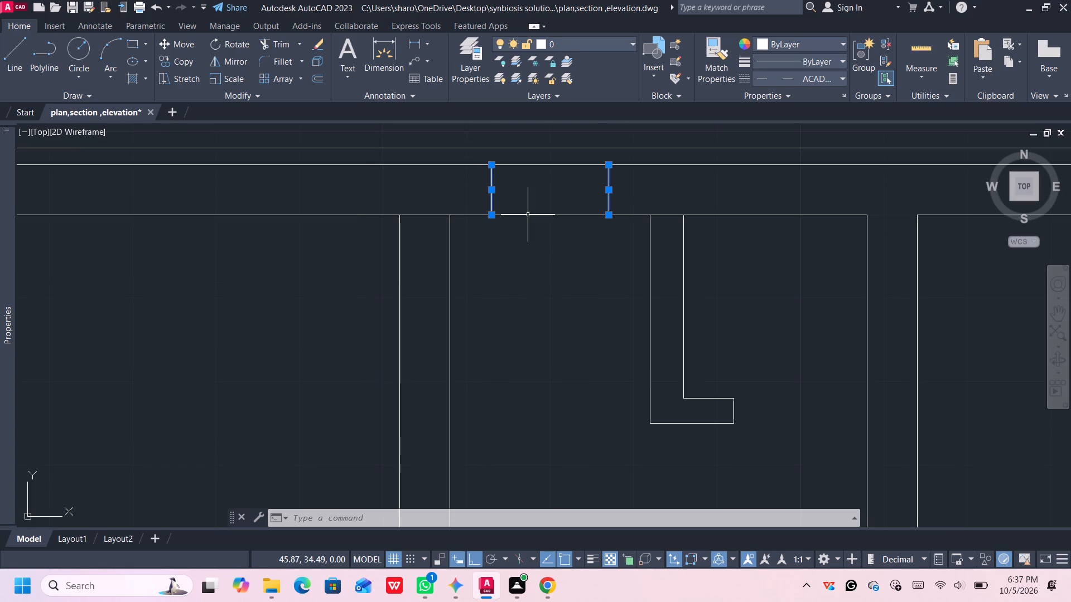
key("l")
key("Return")
left_click(493, 212)
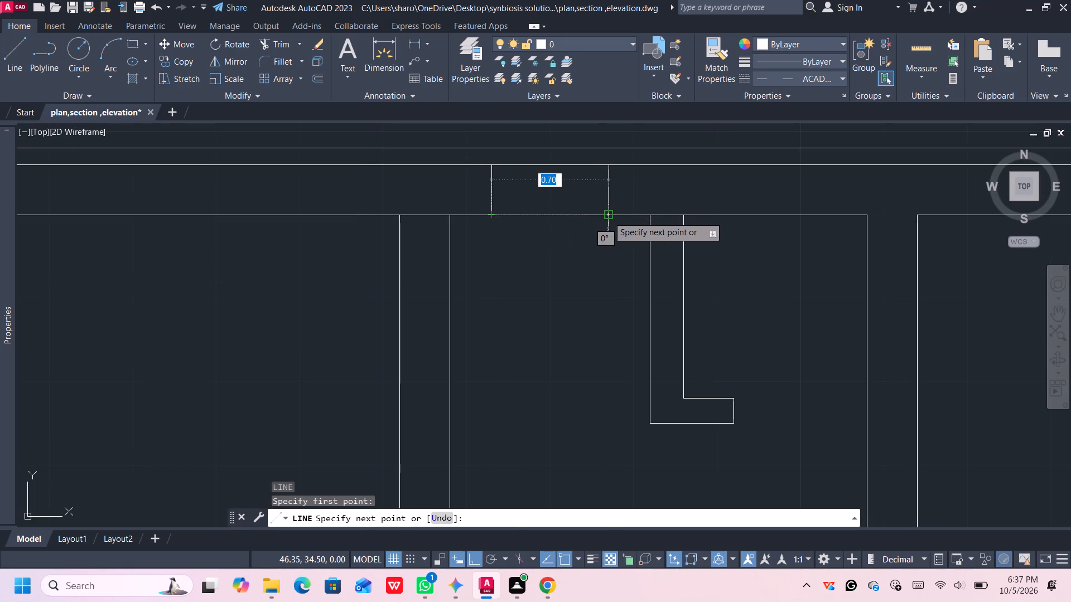
left_click(608, 216)
key("b")
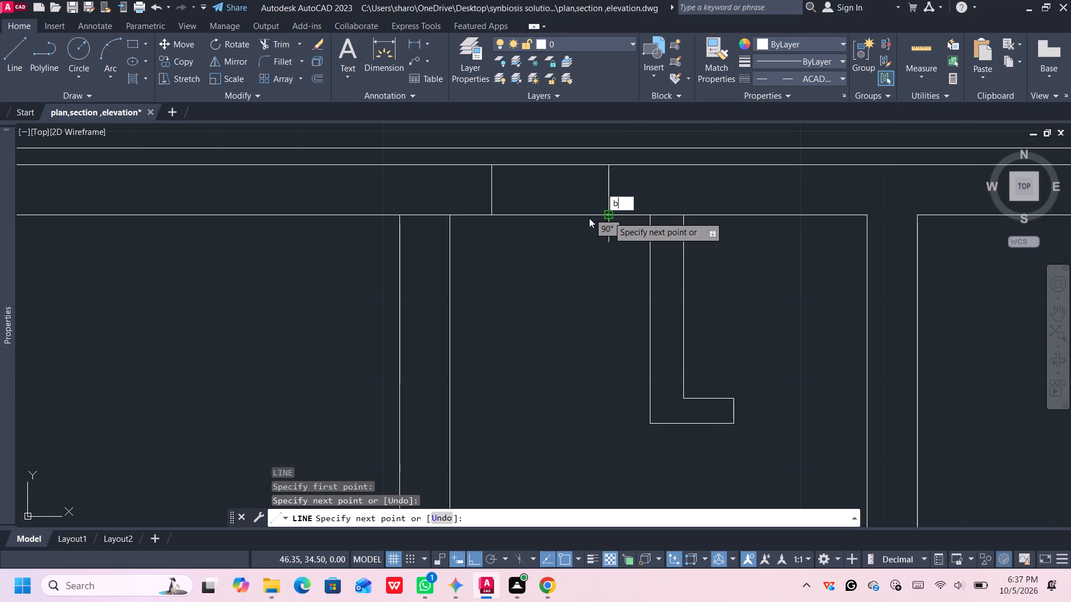
key("Escape")
key("space")
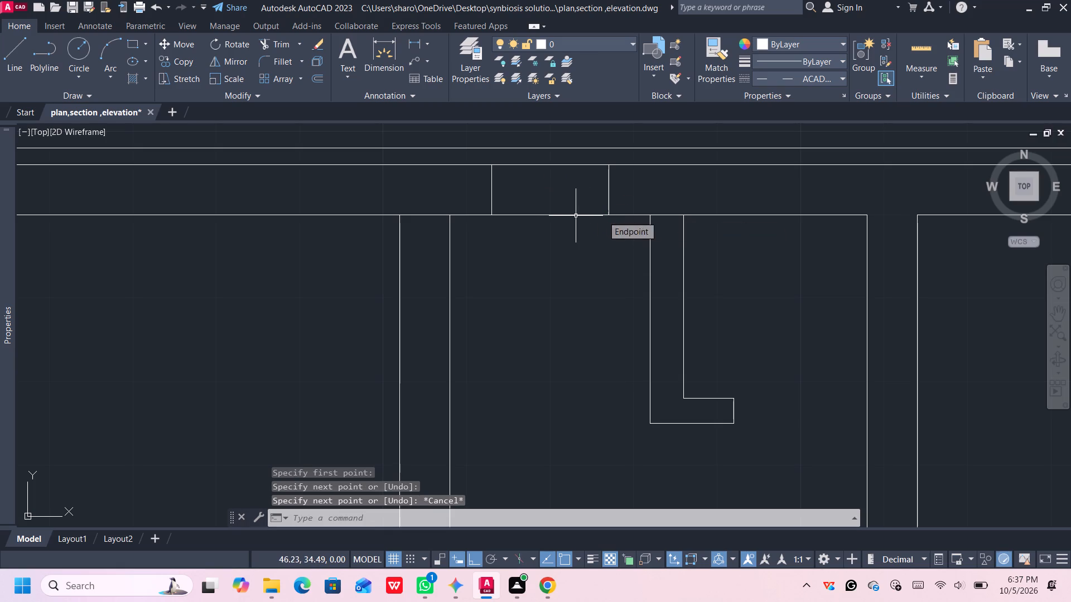
Move the 0.7 horizontal line on the top outer wall's inner face 0.1 up into the wall opening.
left_click(568, 215)
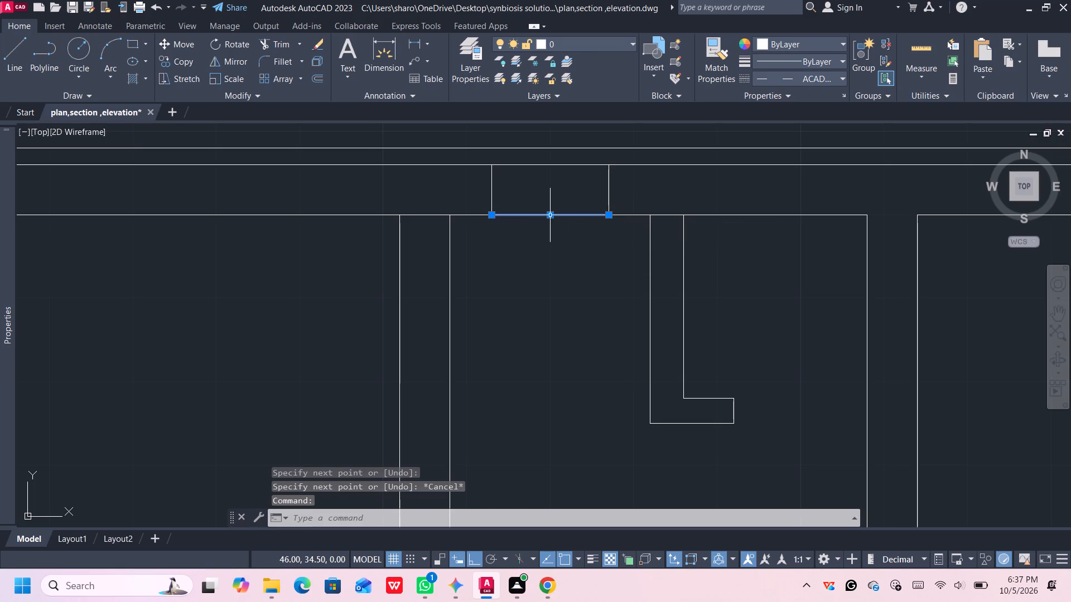
left_click(549, 216)
scroll(549, 200, "up", 2)
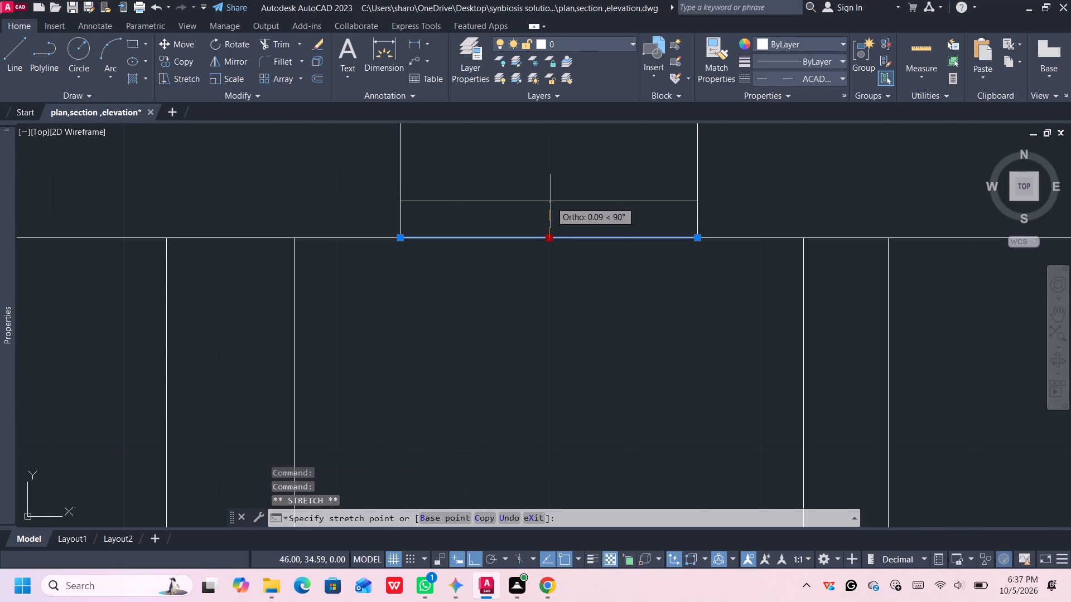
type("0.1")
key("Return")
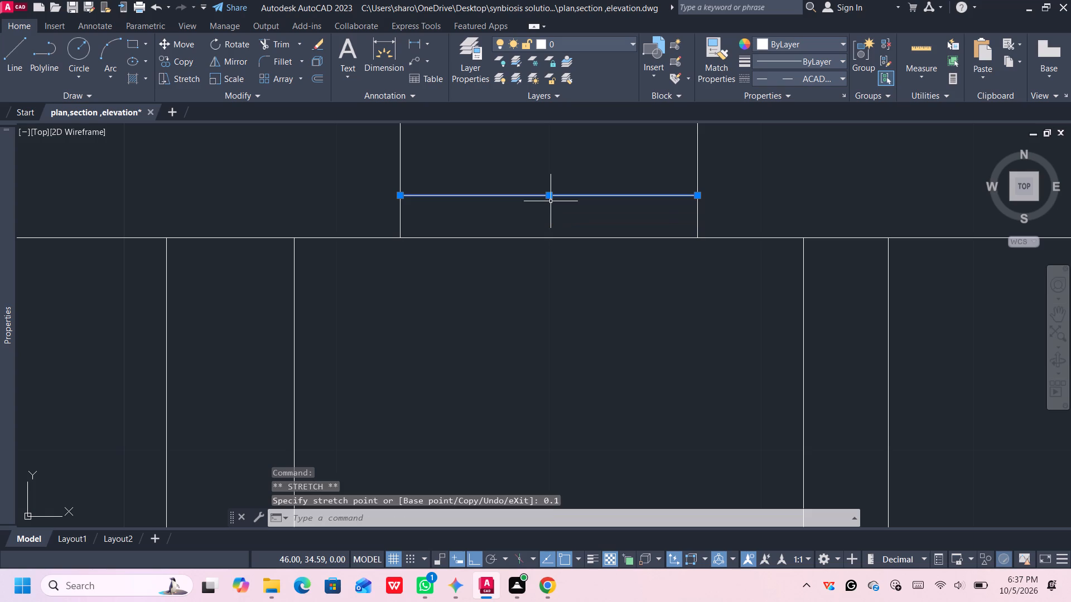
Offset the opening's horizontal line 0.1 upward to complete the window in the top outer wall.
middle_click_drag(553, 205, 580, 290)
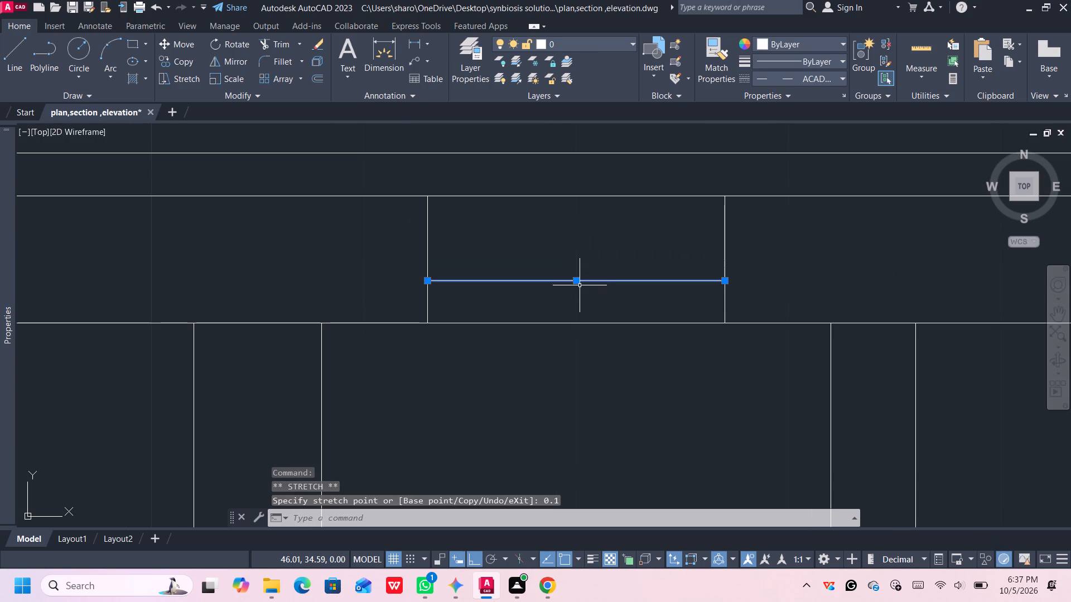
key("o")
key("Return")
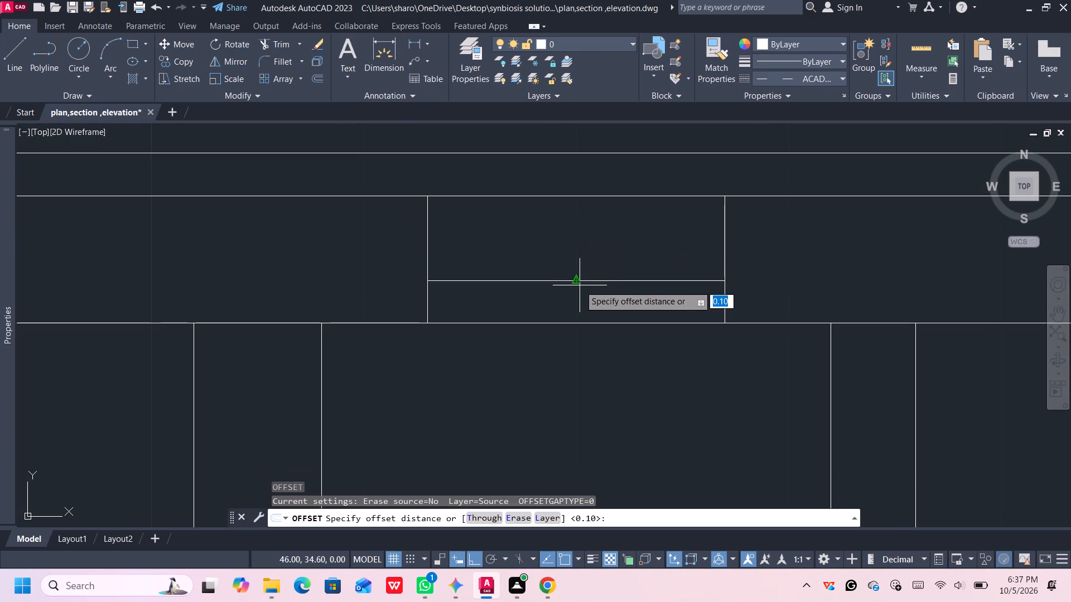
left_click(578, 277)
type("0.1")
key("Return")
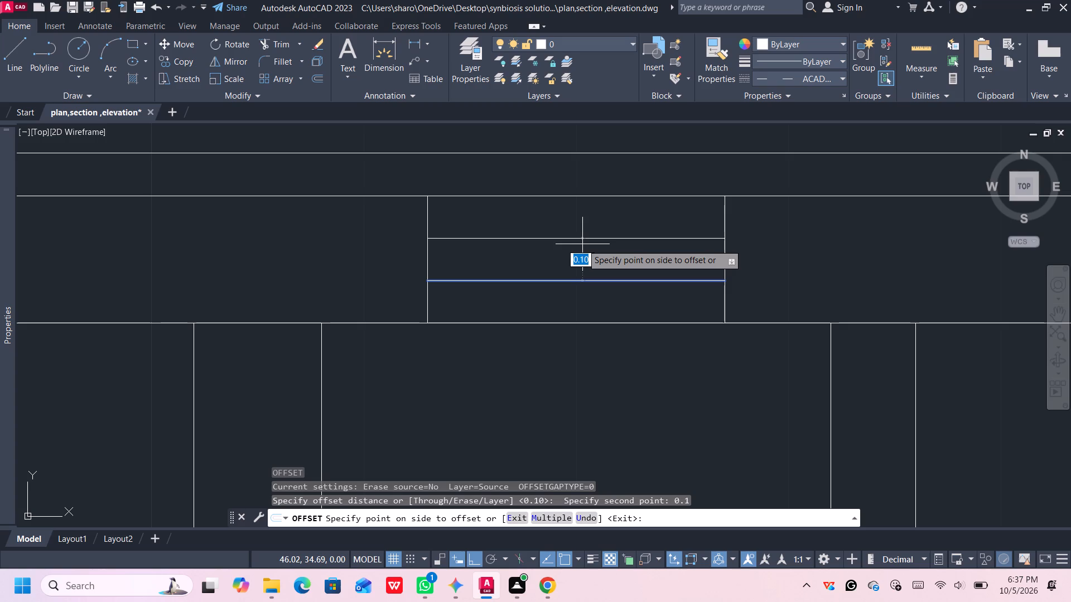
left_click(583, 245)
left_click(583, 245)
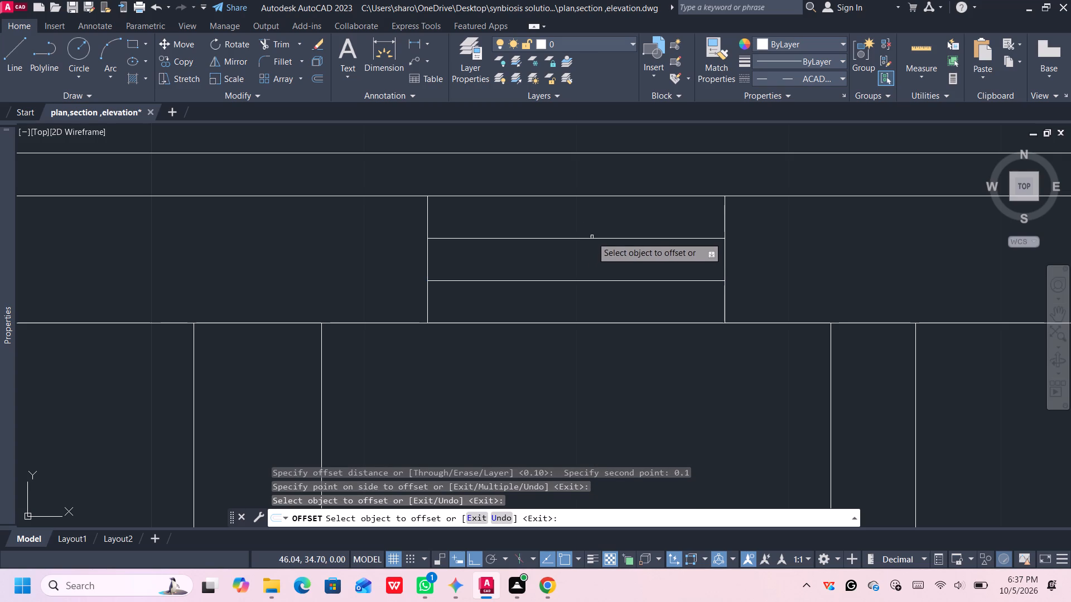
scroll(616, 239, "down", 3)
middle_click_drag(752, 299, 515, 315)
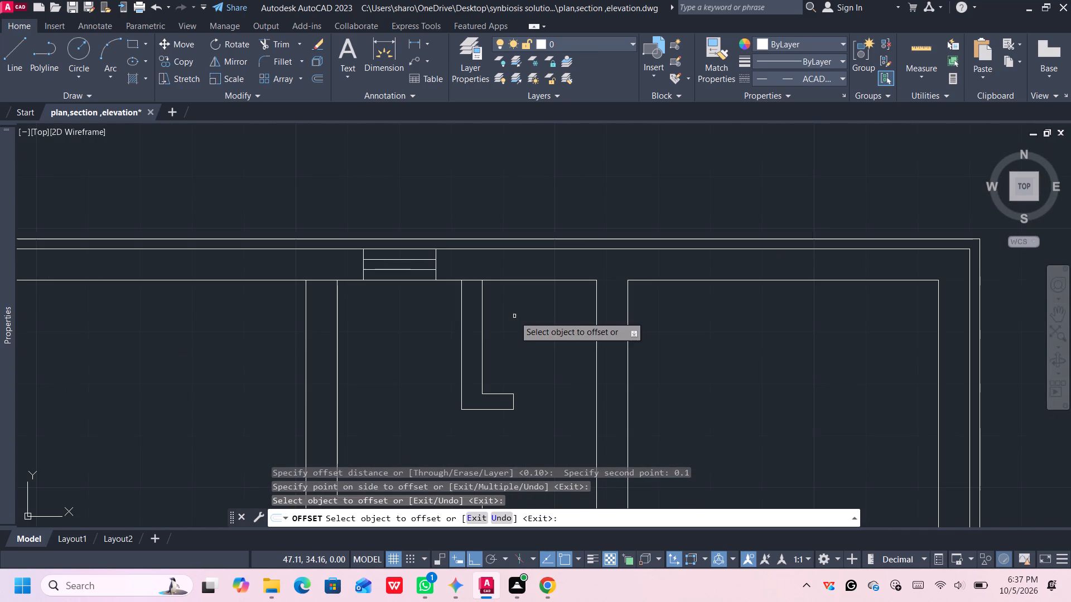
middle_click_drag(506, 308, 512, 321)
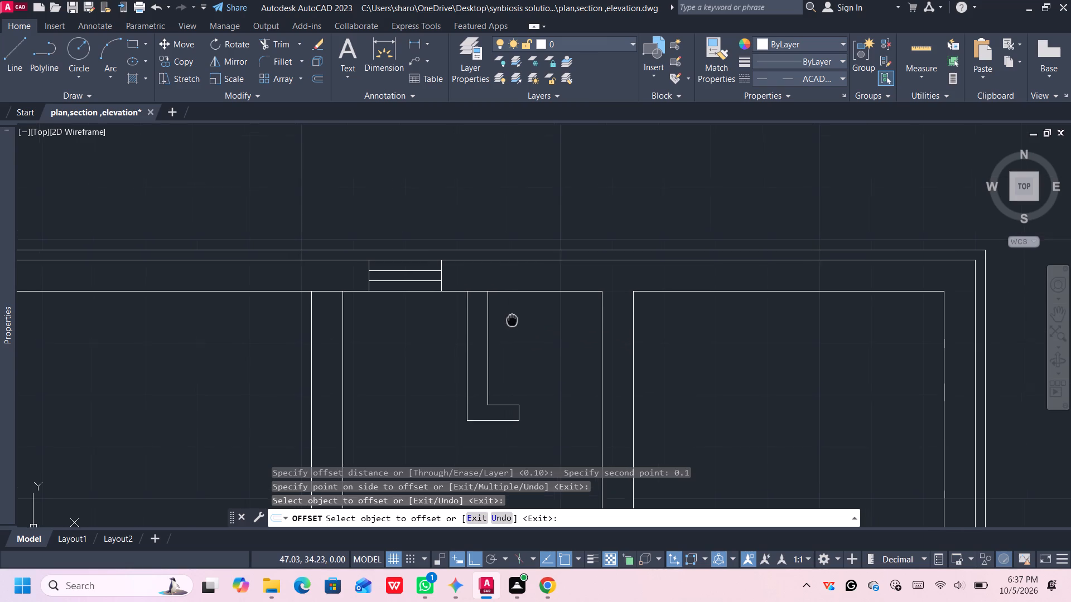
middle_click_drag(512, 321, 513, 321)
scroll(513, 320, "up", 1)
key("space")
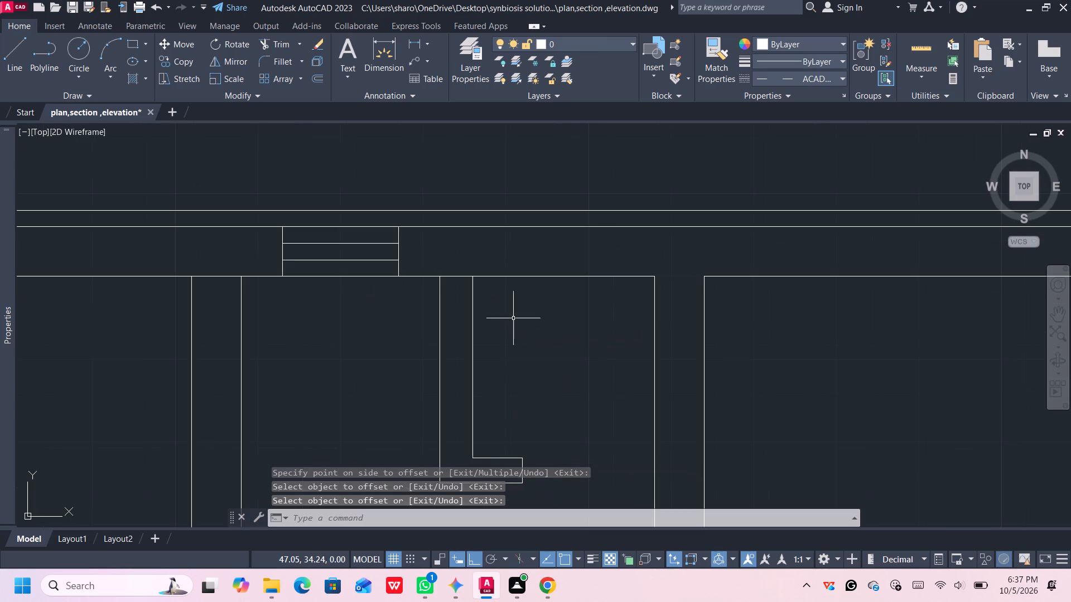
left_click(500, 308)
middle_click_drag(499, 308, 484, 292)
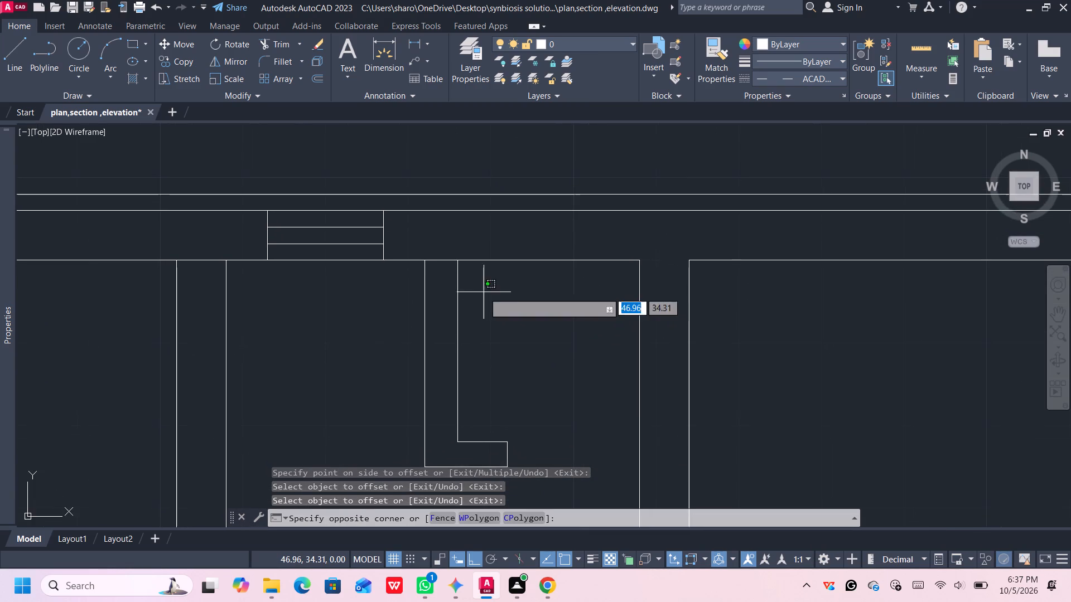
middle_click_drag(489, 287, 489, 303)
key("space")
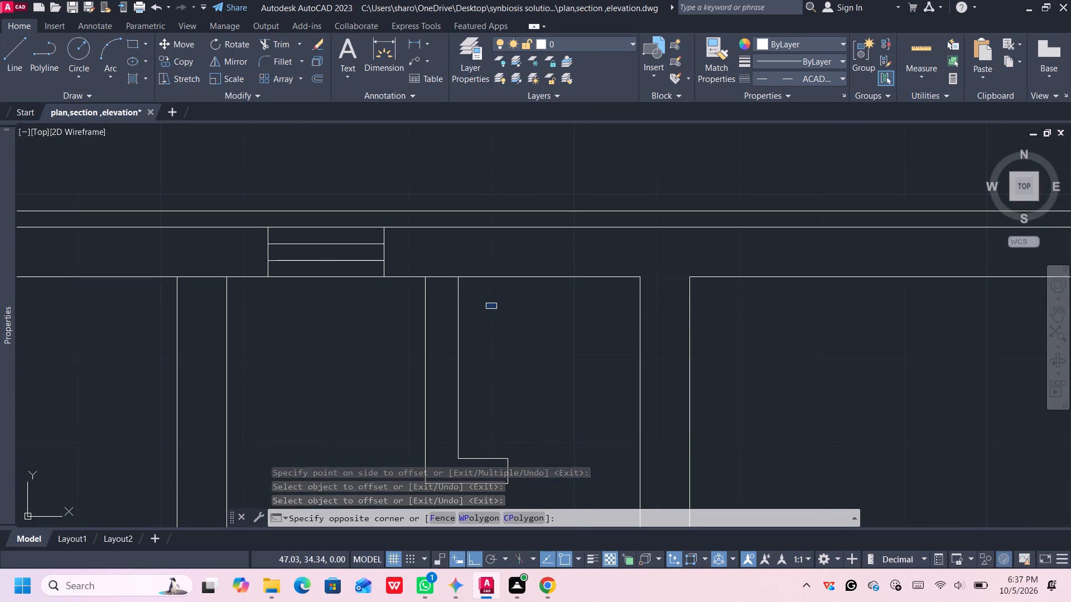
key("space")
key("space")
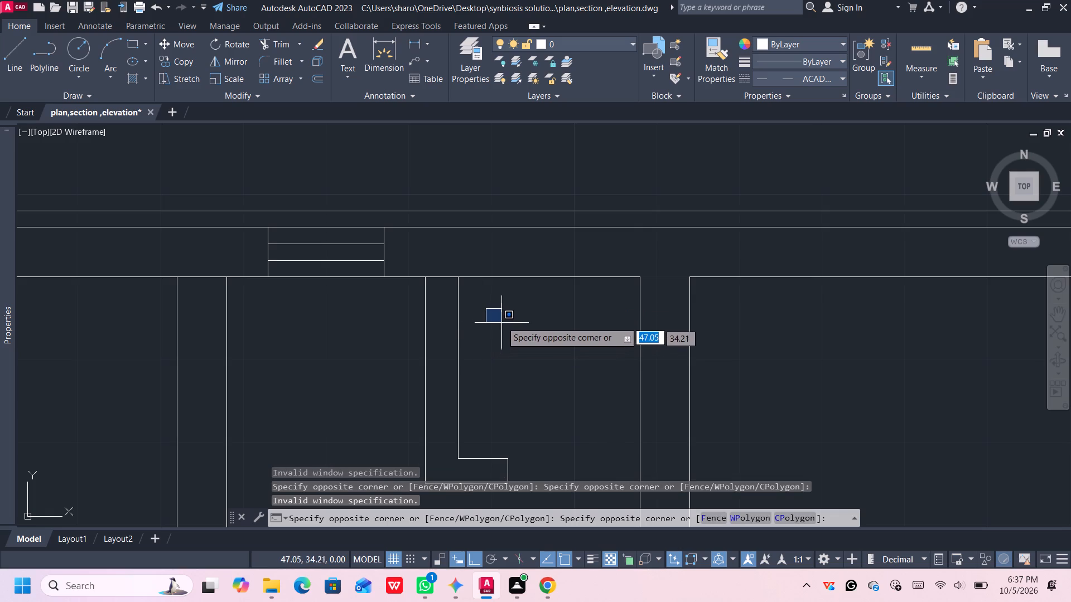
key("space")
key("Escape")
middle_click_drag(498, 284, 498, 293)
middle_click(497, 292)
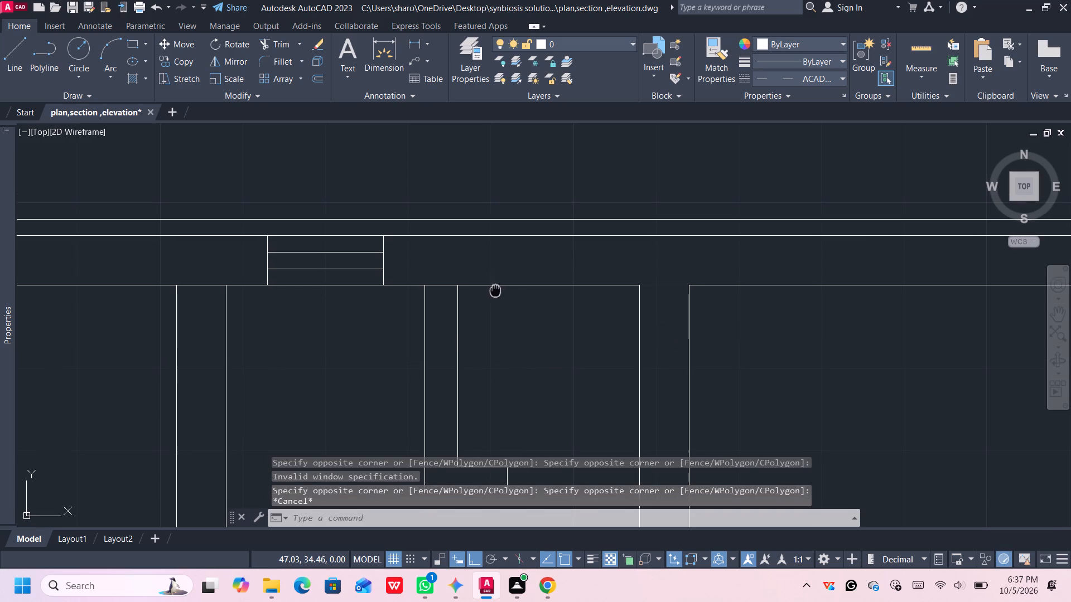
Draw two 0.3 vertical lines across the top outer wall, rising from the upper corners of the small compartment east of the new window.
key("l")
key("Return")
left_click(460, 283)
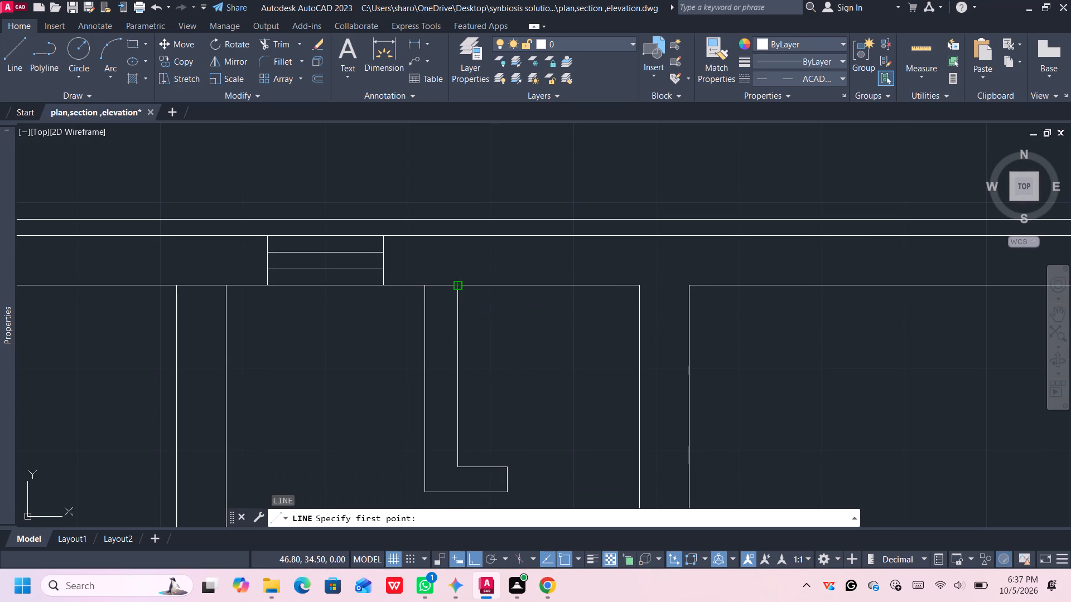
left_click(459, 237)
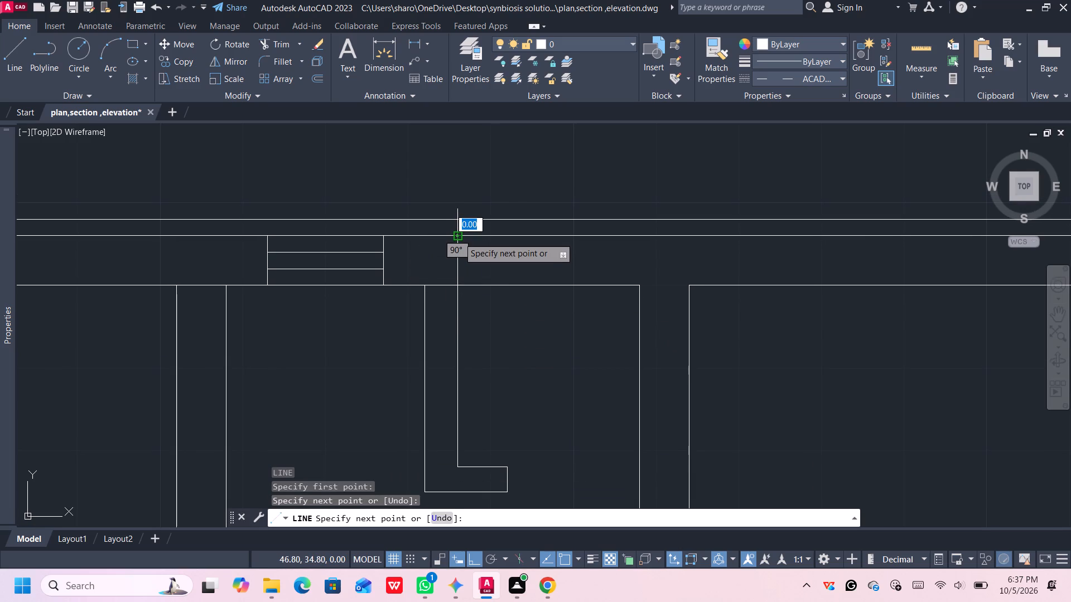
key("space")
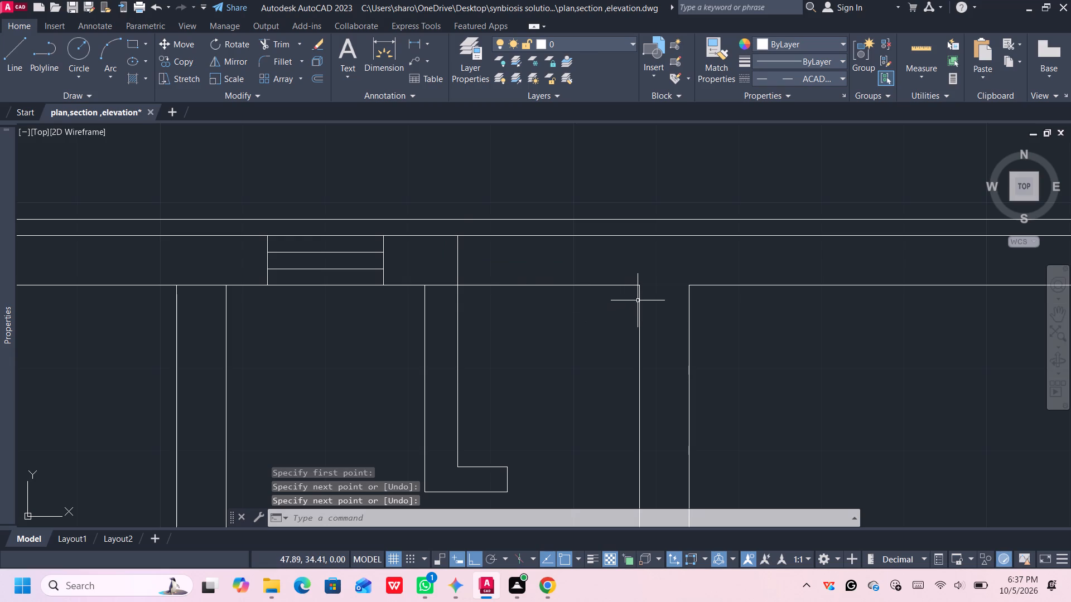
key("l")
key("Return")
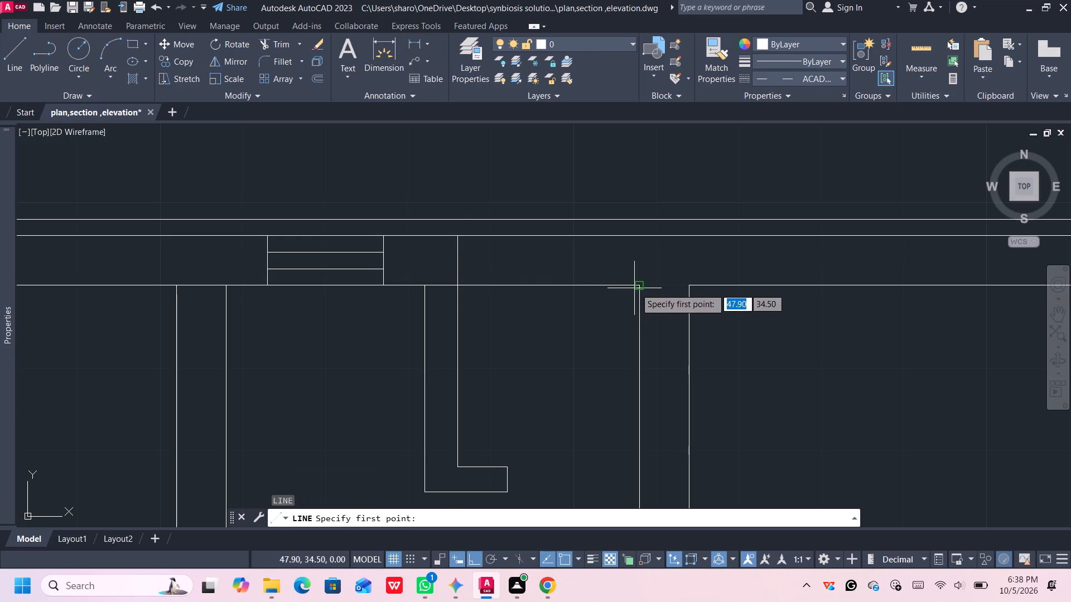
left_click(637, 287)
left_click(637, 235)
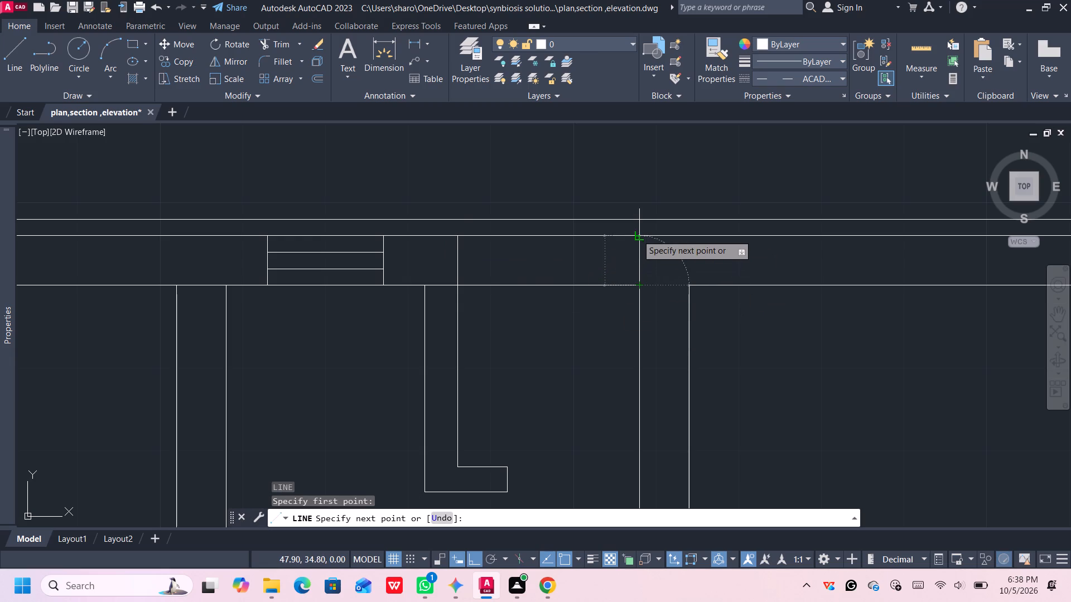
key("space")
Move the two new short vertical lines in the top outer wall 0.25 each toward one another.
left_click(638, 268)
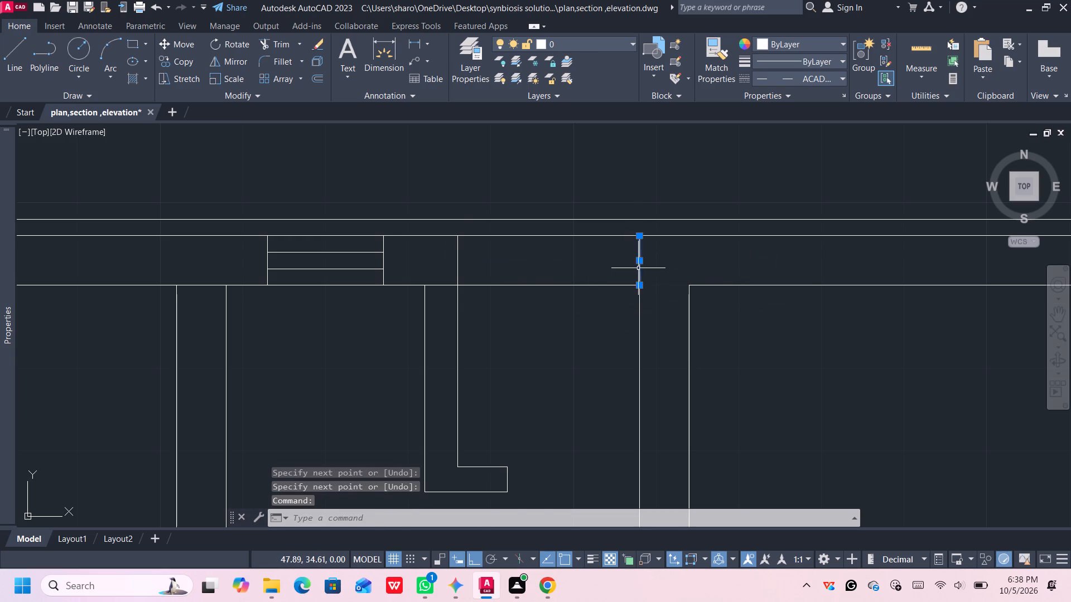
left_click(638, 260)
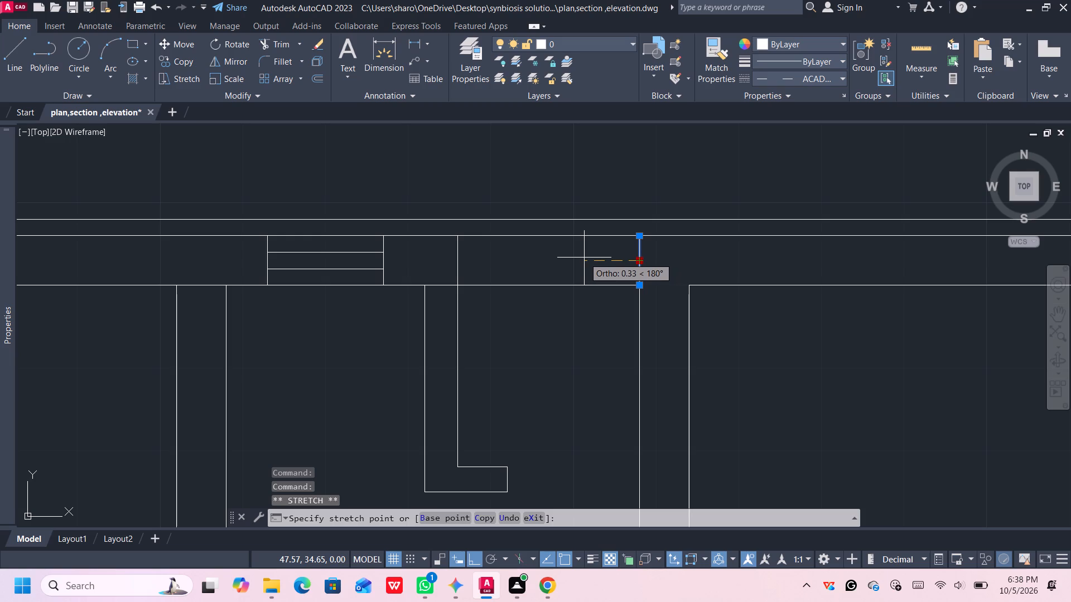
type("0.25")
key("Return")
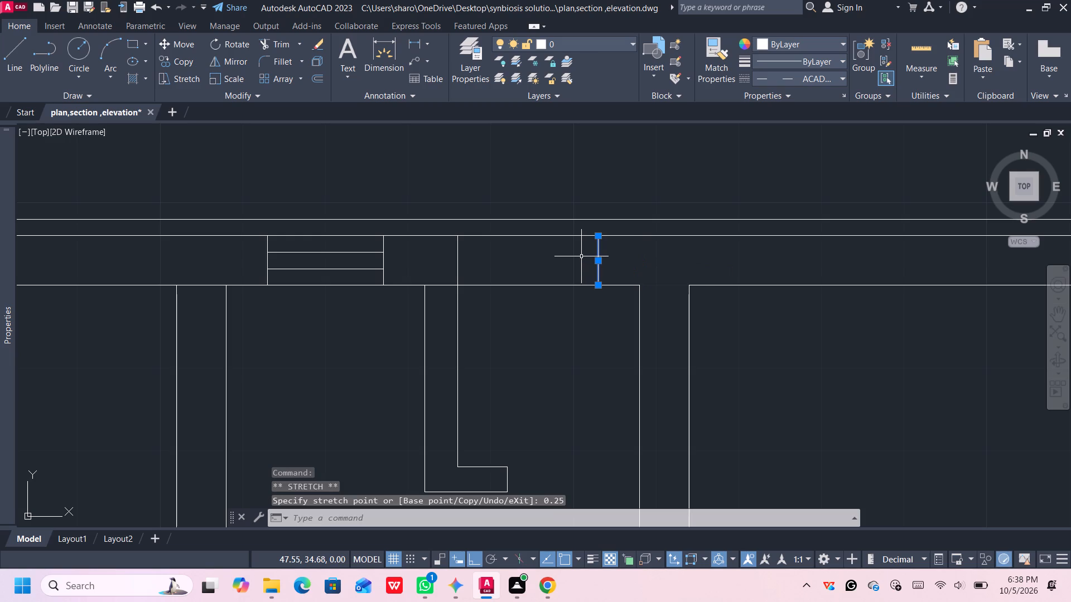
left_click(457, 258)
left_click(457, 258)
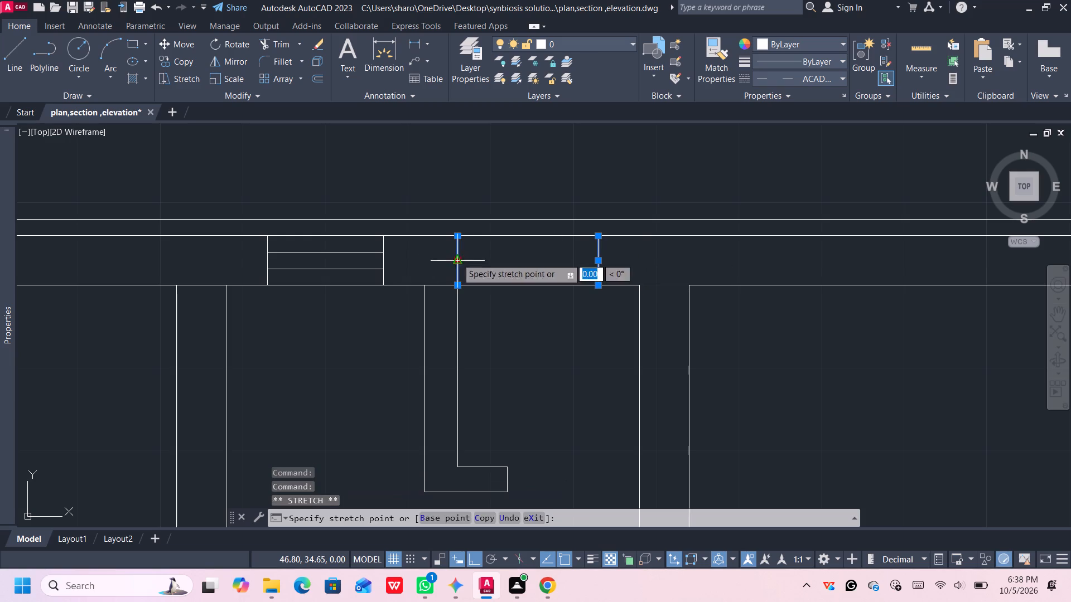
type("0.25")
key("Return")
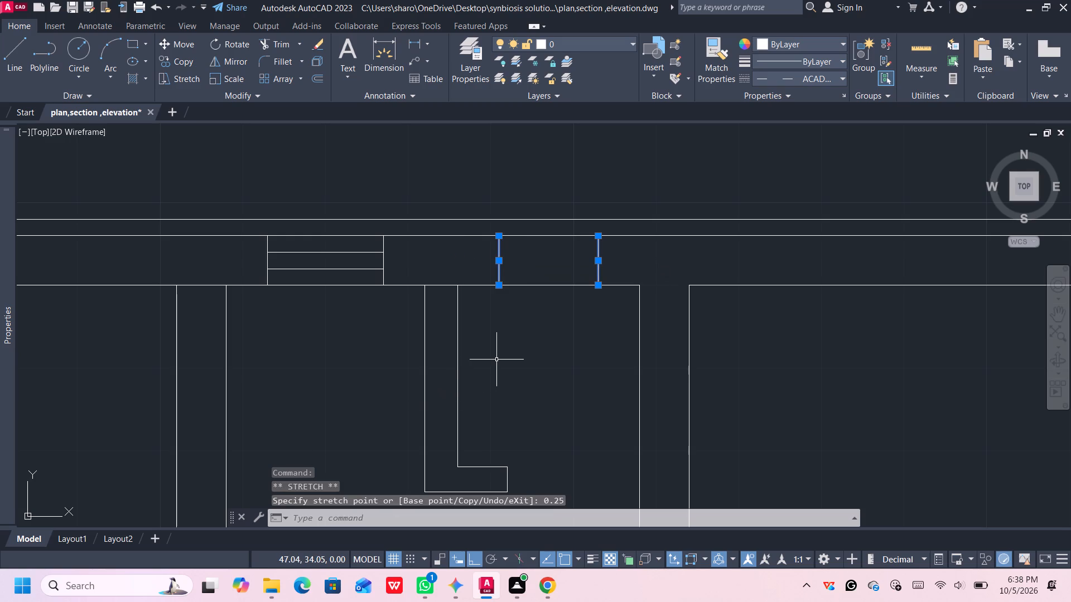
Draw a horizontal line about 0.6 long on the wall's inner face, joining the lower ends of the two short lines.
key("l")
key("Return")
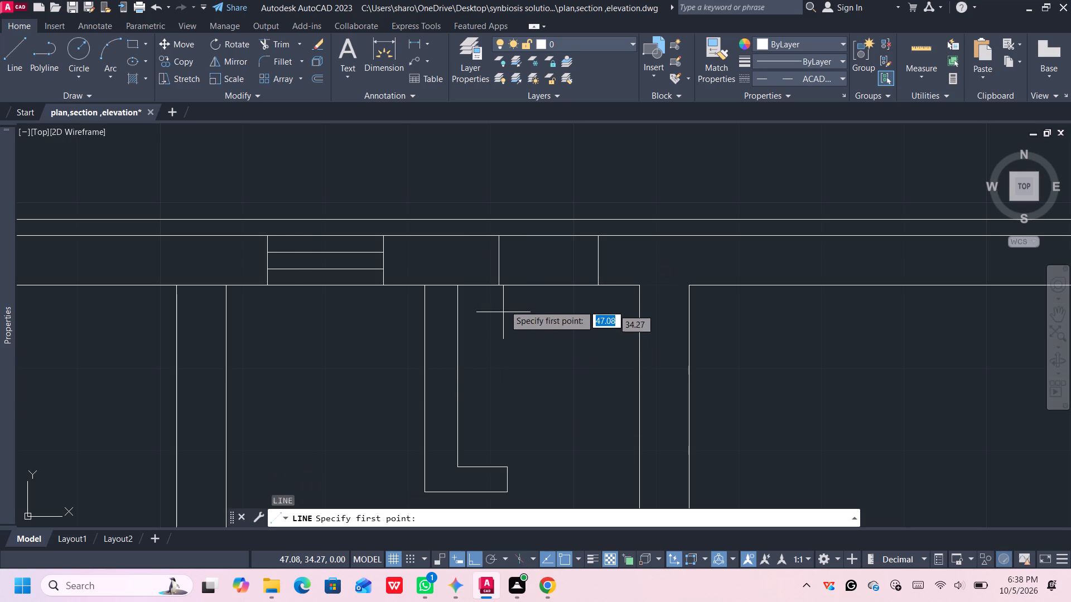
left_click(501, 284)
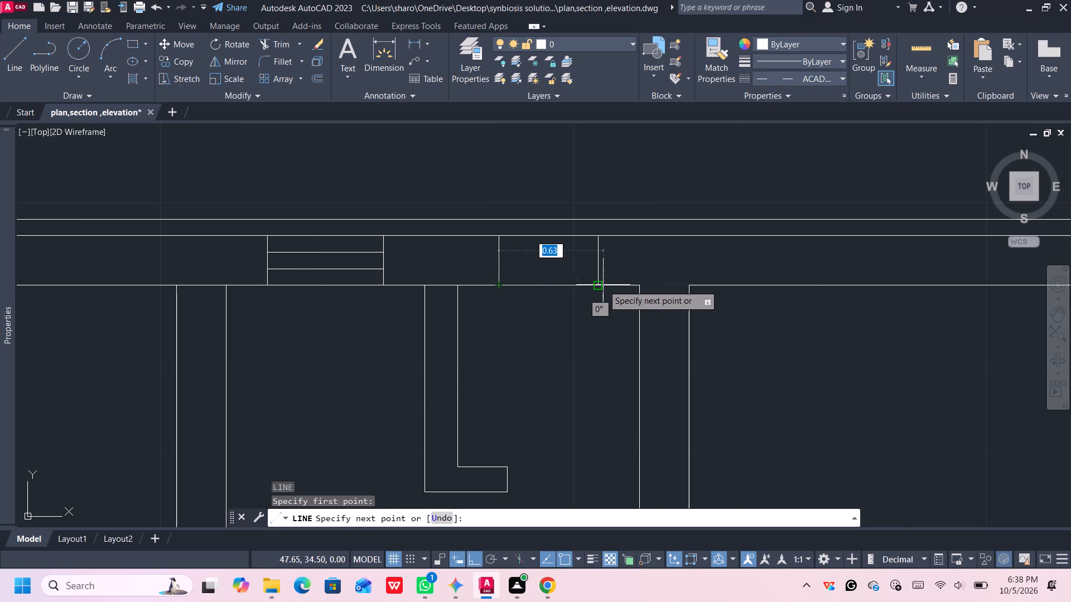
left_click(598, 286)
key("space")
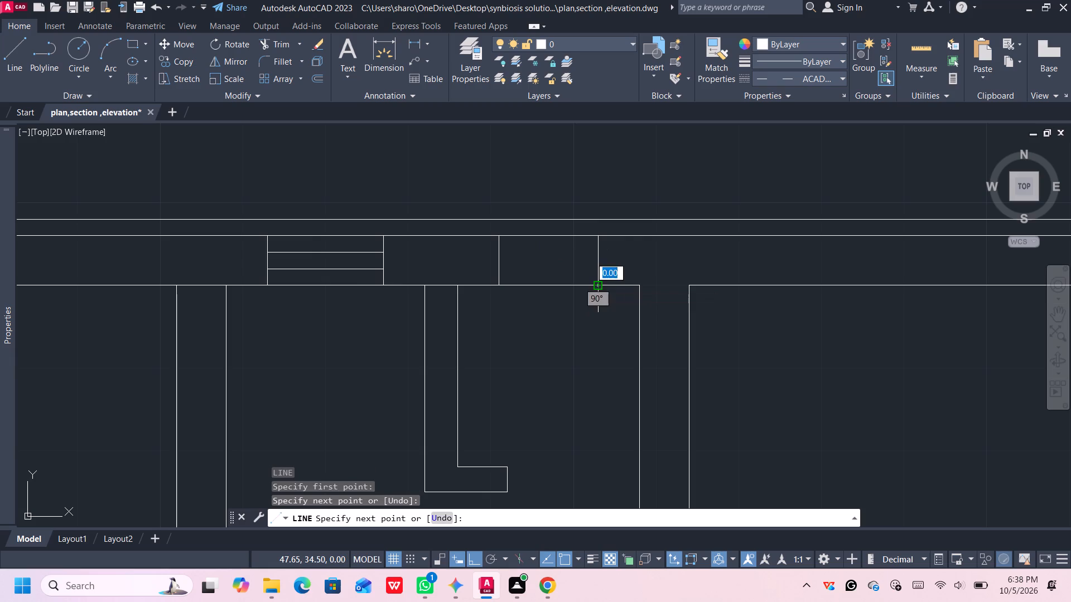
Move the second opening's horizontal line 0.1 up from the wall's inner face.
left_click(553, 285)
left_click(546, 285)
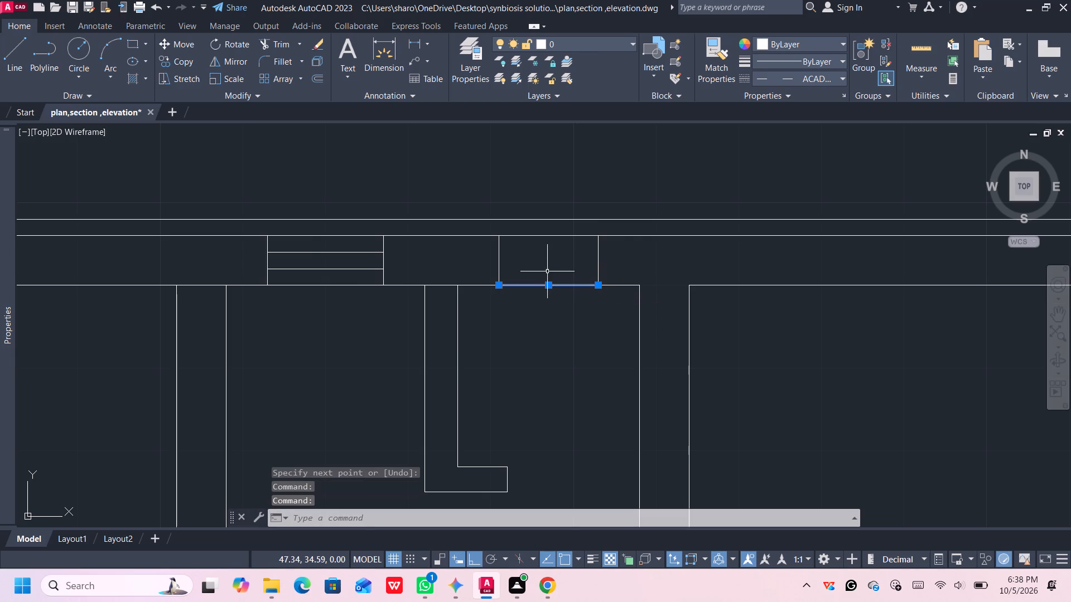
left_click(549, 284)
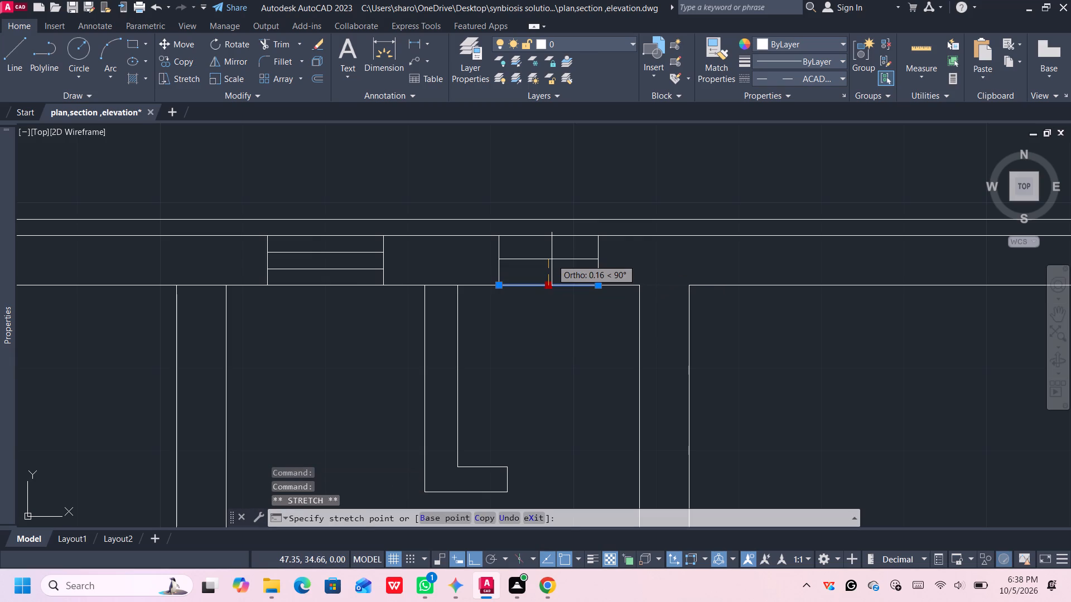
type("0.1")
key("Return")
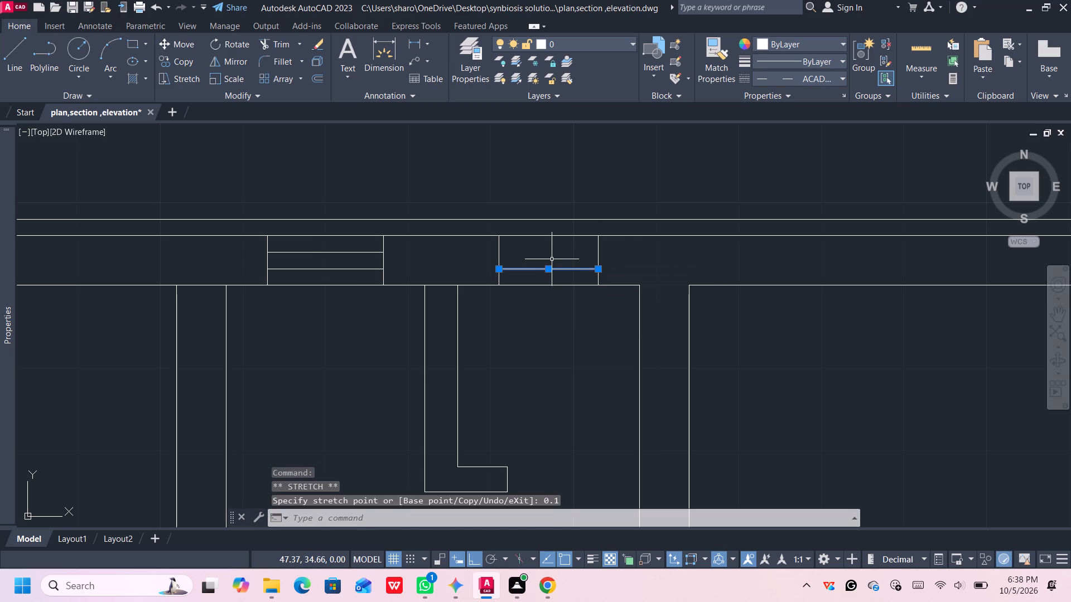
Offset the second opening's horizontal line 0.1 upward to complete the second window in the top outer wall.
key("o")
key("Return")
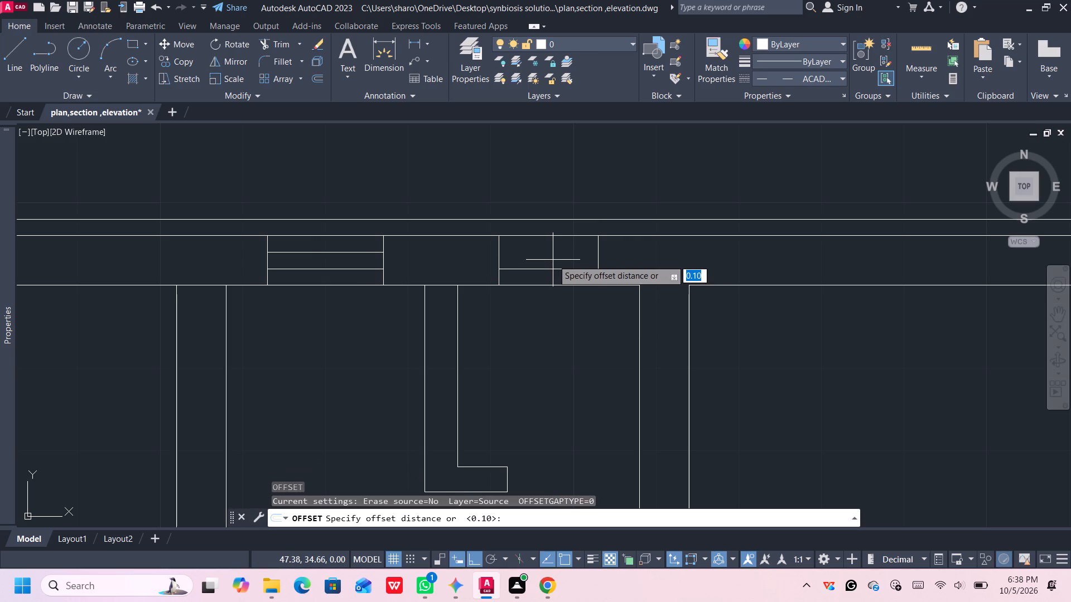
left_click(558, 269)
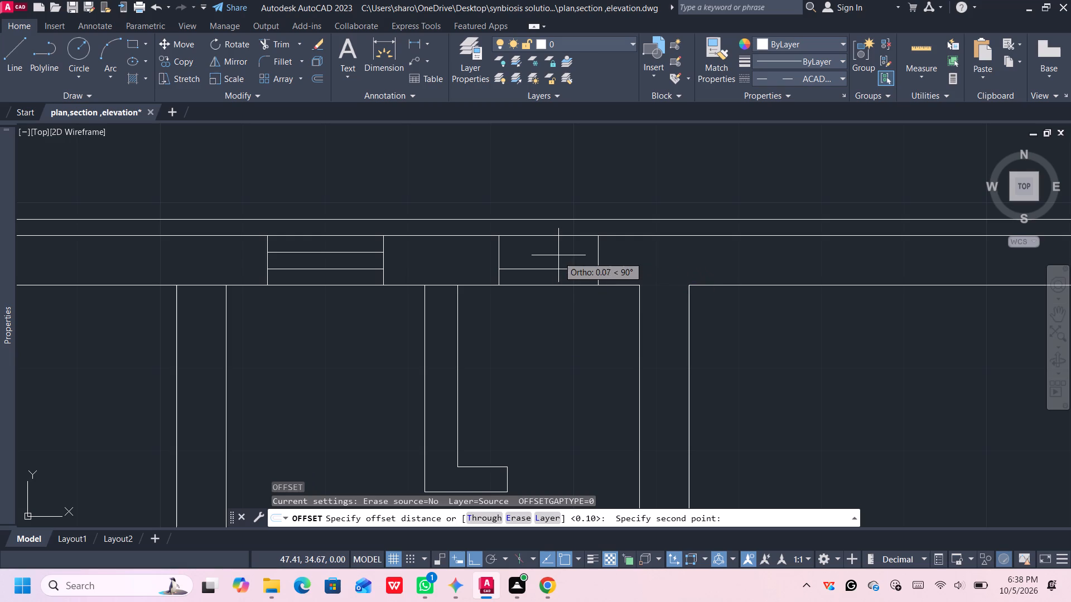
type("0.1")
key("Return")
left_click(562, 249)
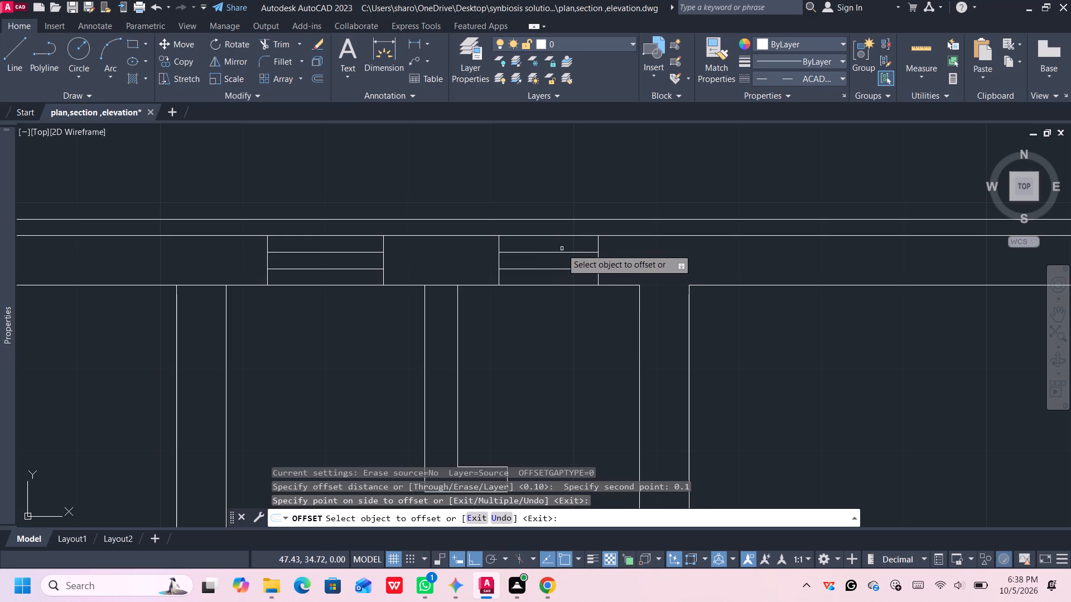
key("Escape")
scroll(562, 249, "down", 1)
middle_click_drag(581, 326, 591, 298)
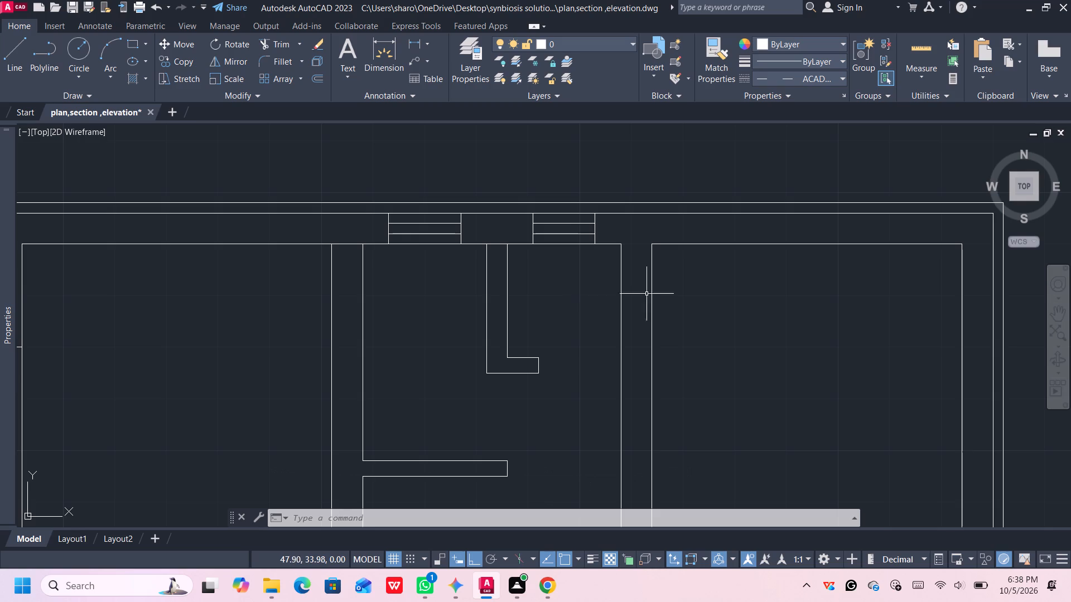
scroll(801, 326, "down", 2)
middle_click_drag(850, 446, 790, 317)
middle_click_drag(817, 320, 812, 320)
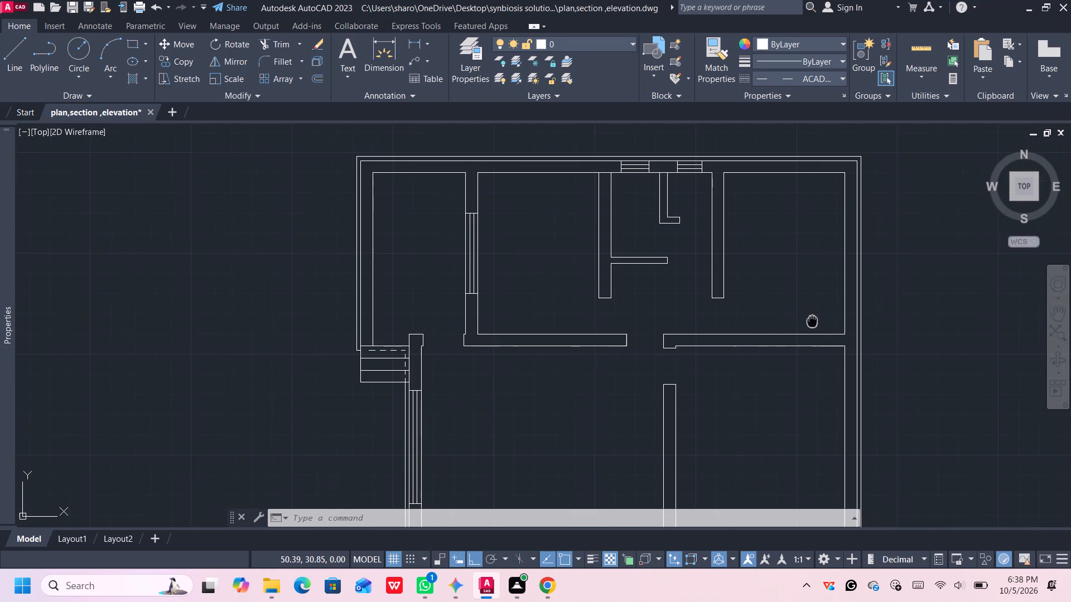
Draw a 0.30 horizontal line across the right outer wall, starting from the upper-right room's top inner corner.
middle_click_drag(812, 320, 687, 360)
middle_click_drag(731, 328, 718, 317)
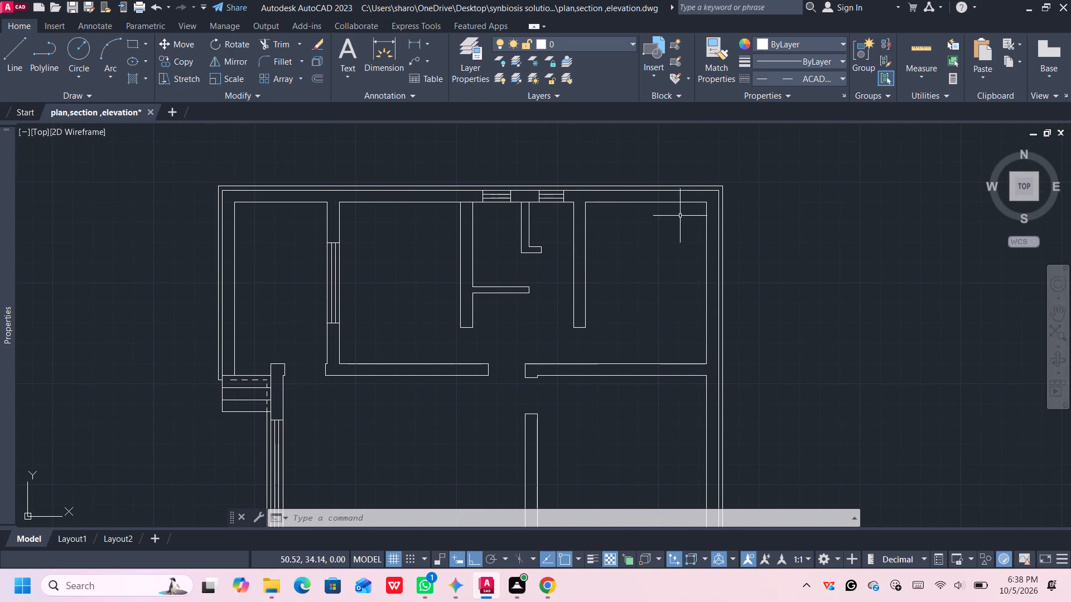
middle_click_drag(691, 225, 649, 257)
scroll(669, 244, "up", 2)
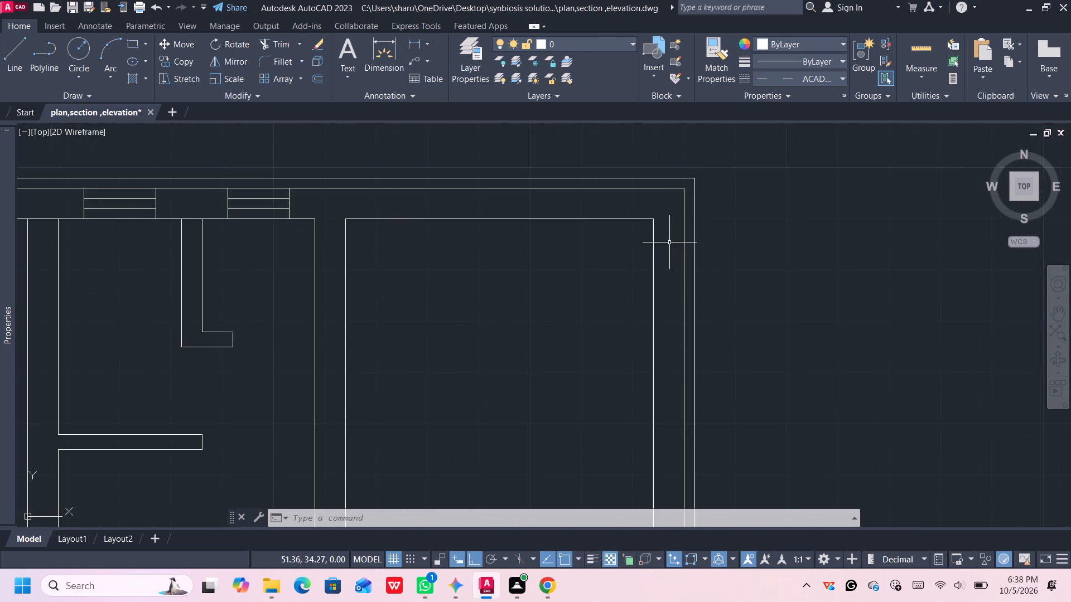
middle_click(668, 243)
scroll(670, 247, "down", 1)
middle_click_drag(665, 281, 663, 253)
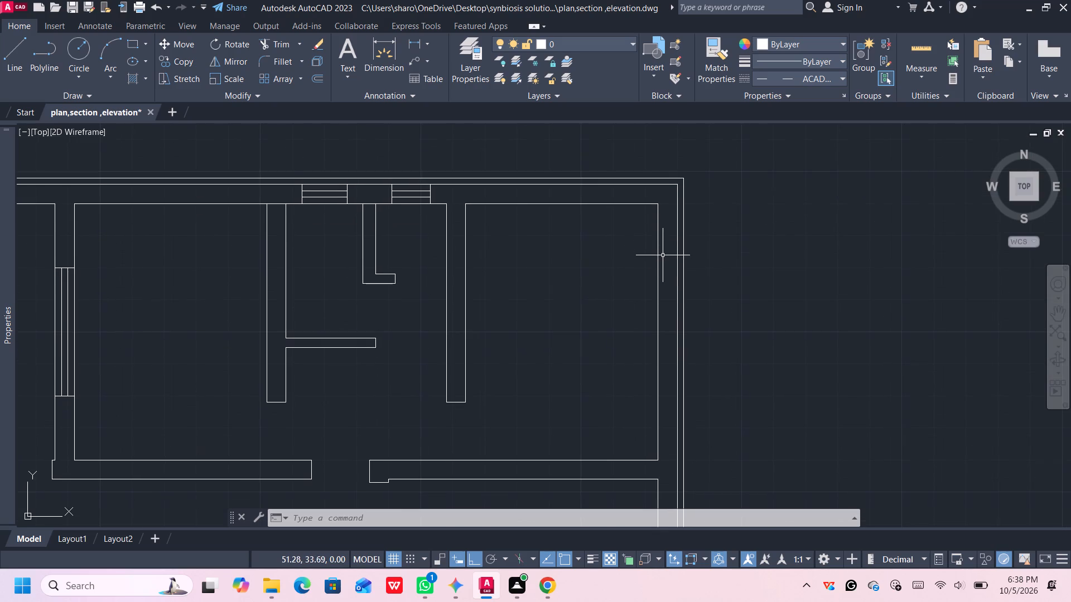
middle_click_drag(647, 328, 616, 316)
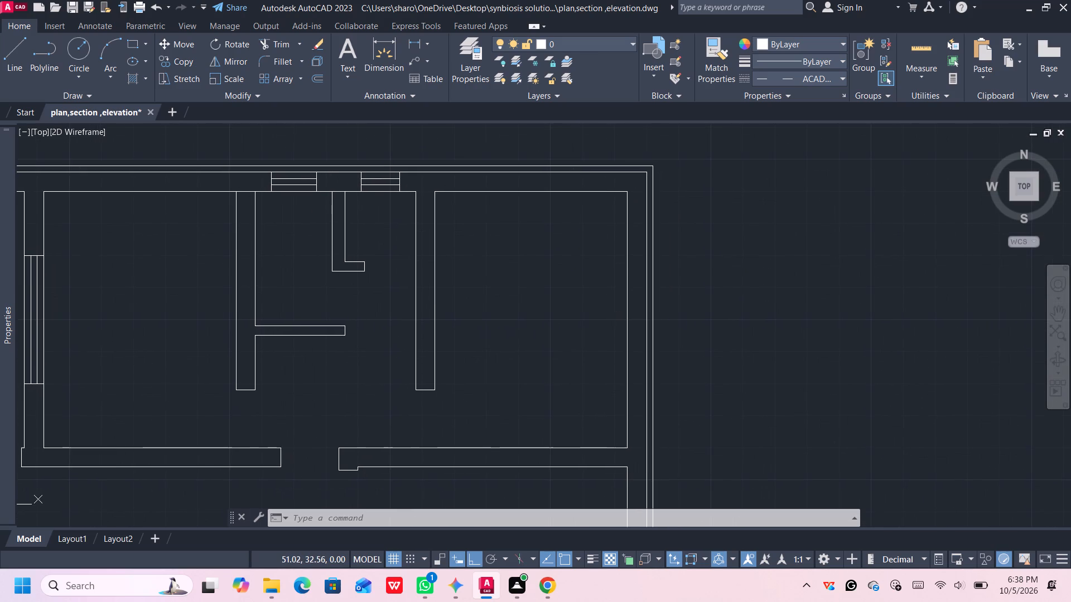
key("l")
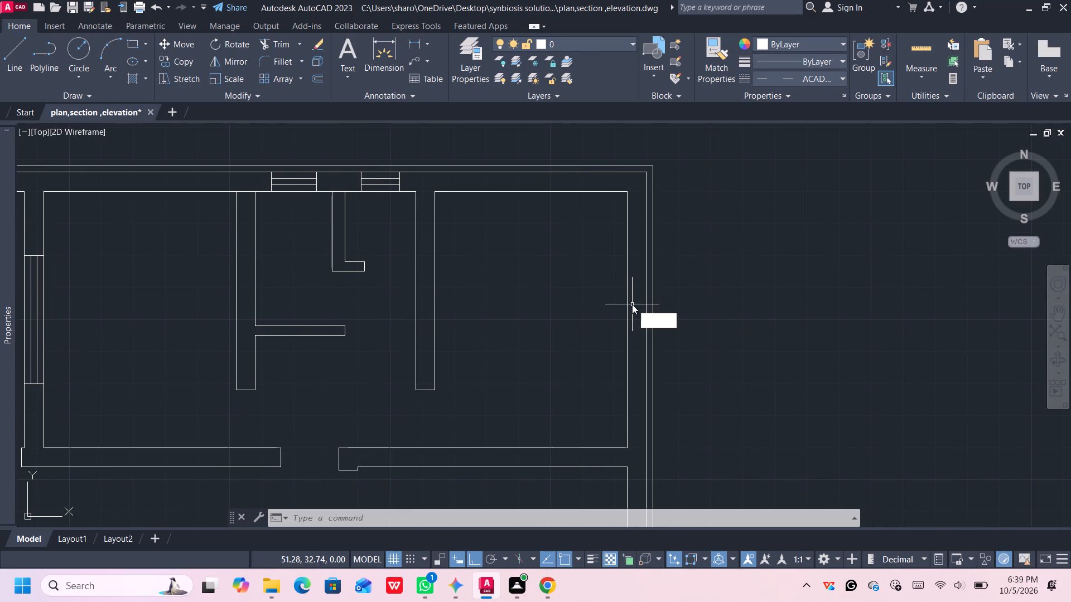
key("Return")
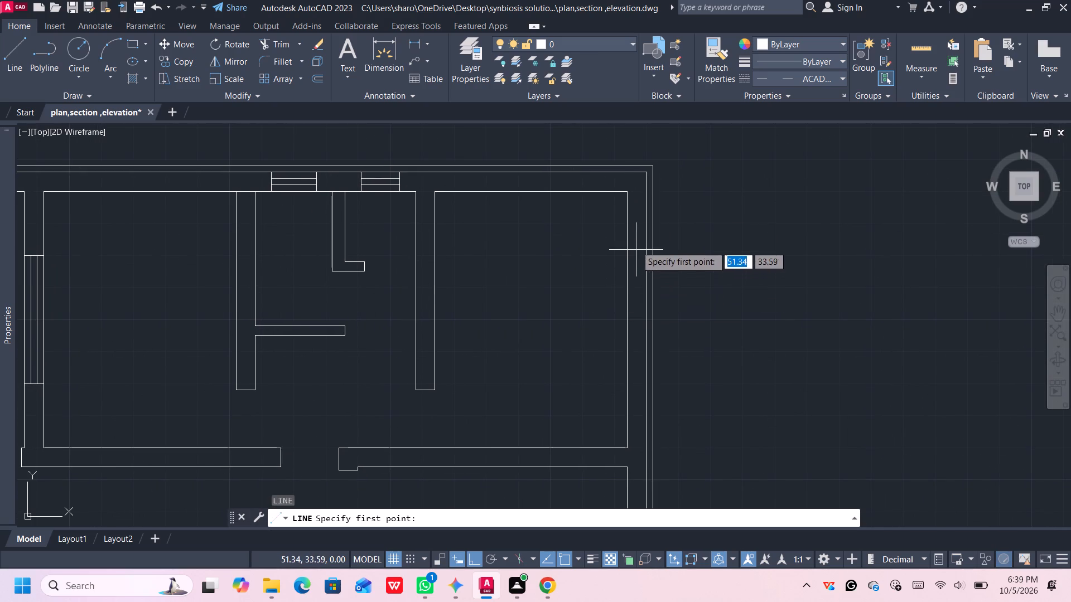
left_click(629, 189)
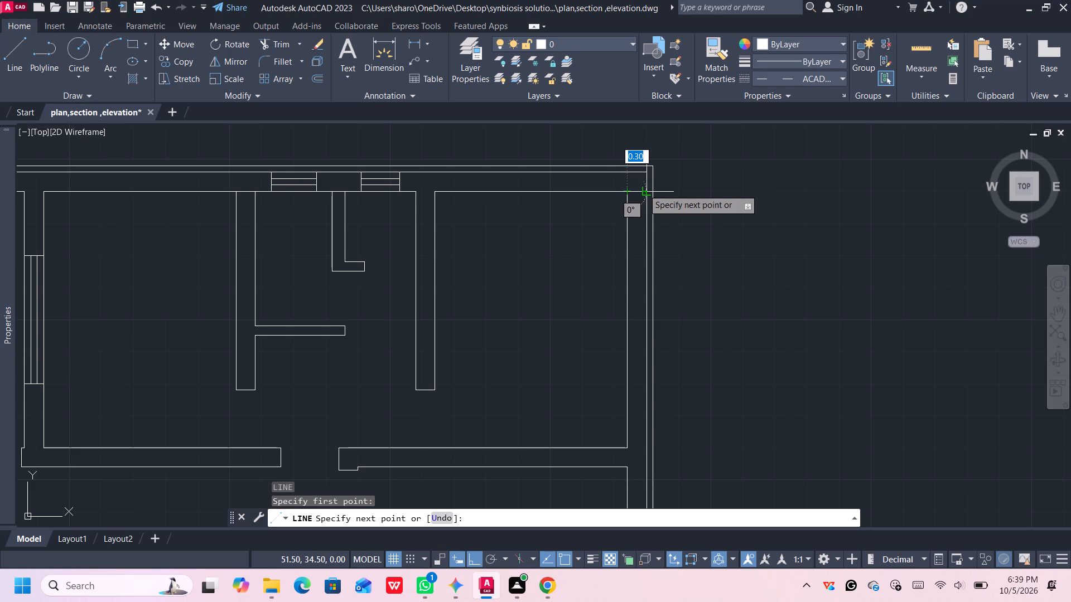
left_click(646, 189)
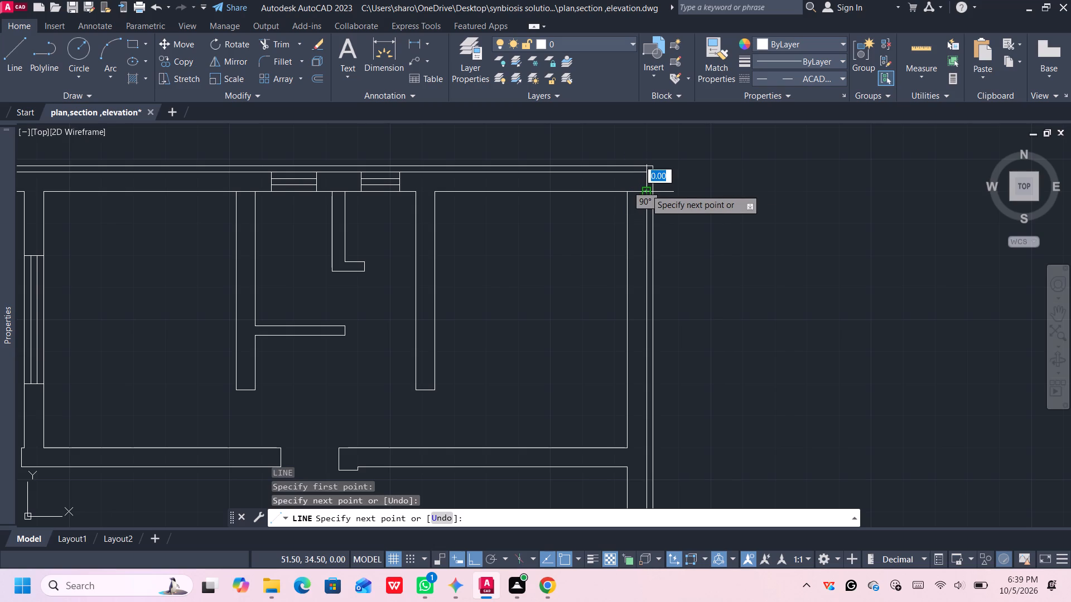
key("space")
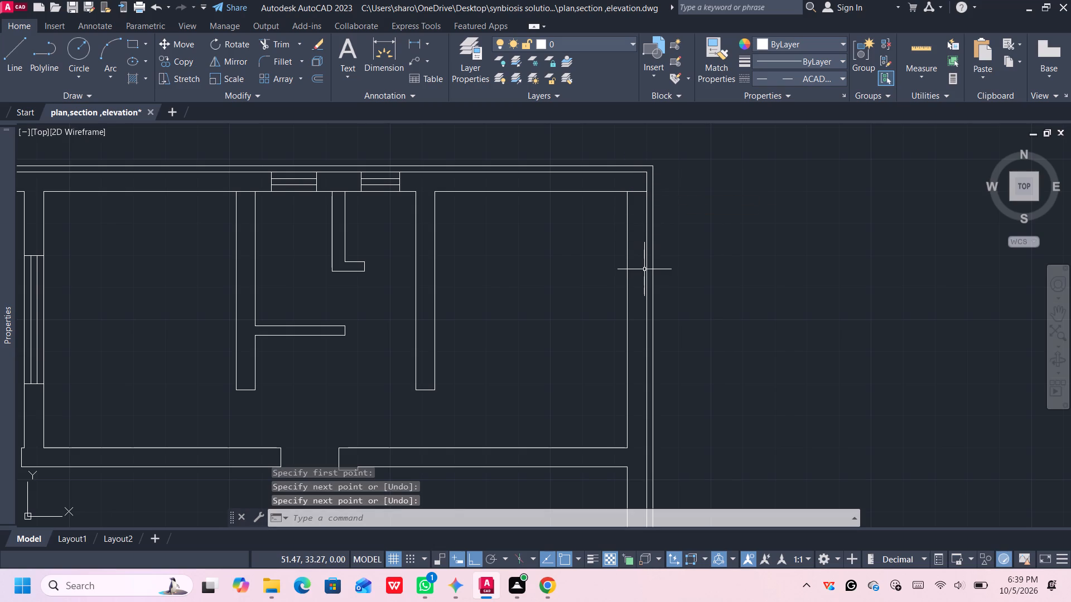
Measure the lower-left room and the windows in its left and bottom outer walls.
scroll(645, 326, "down", 1)
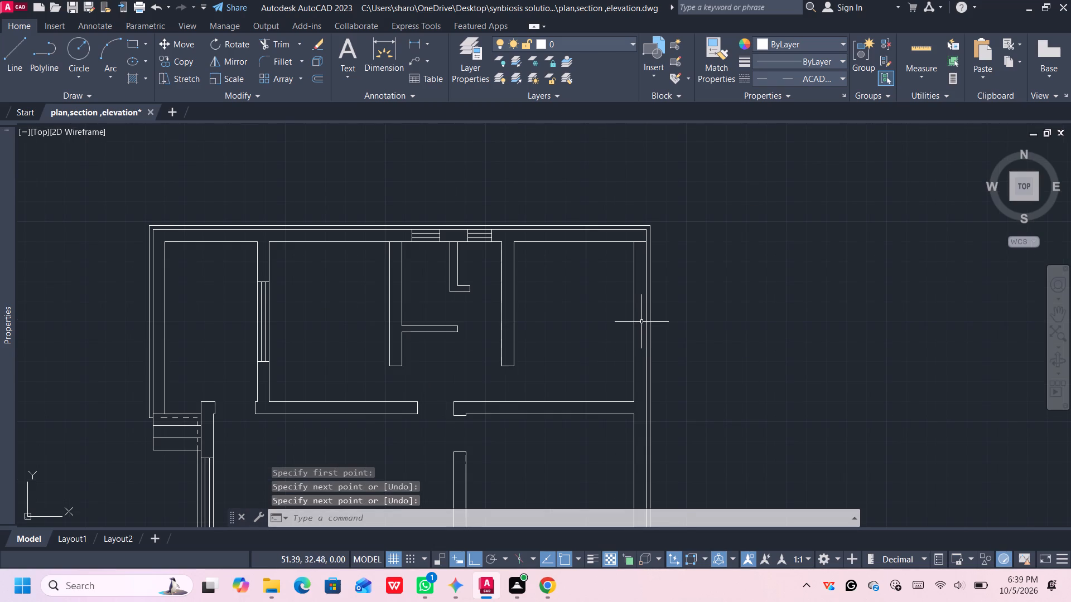
scroll(647, 404, "up", 1)
middle_click_drag(640, 368, 645, 390)
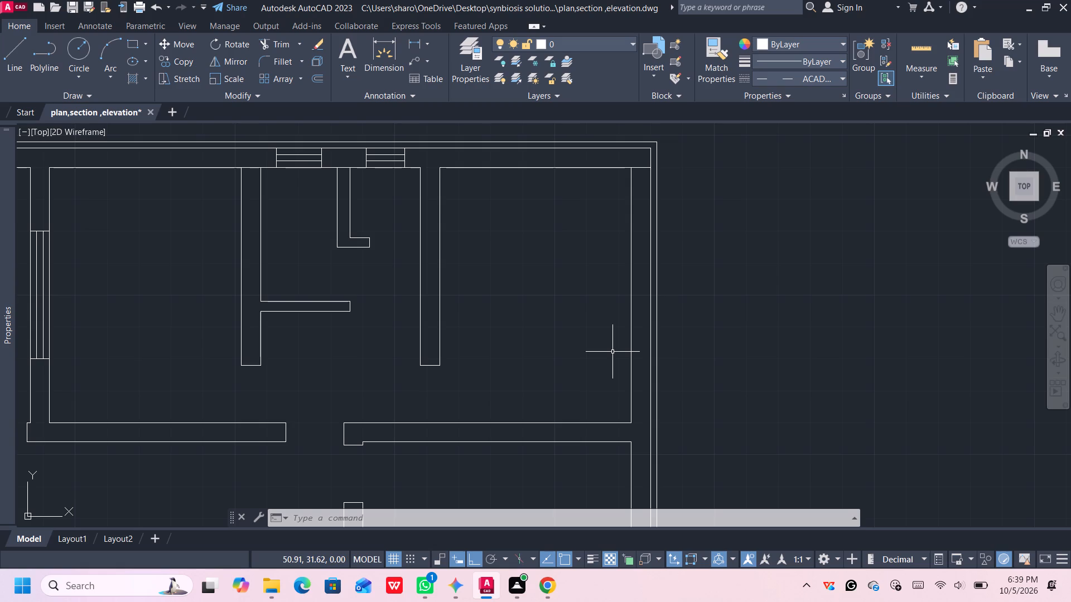
scroll(537, 333, "down", 4)
scroll(394, 365, "up", 3)
middle_click_drag(394, 370, 420, 328)
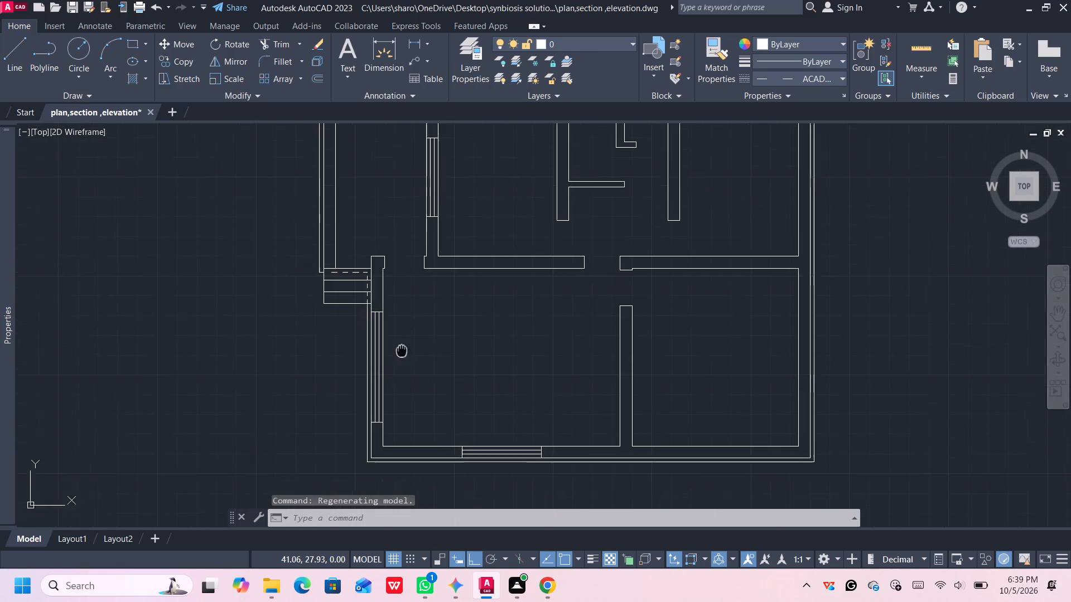
middle_click_drag(420, 328, 438, 307)
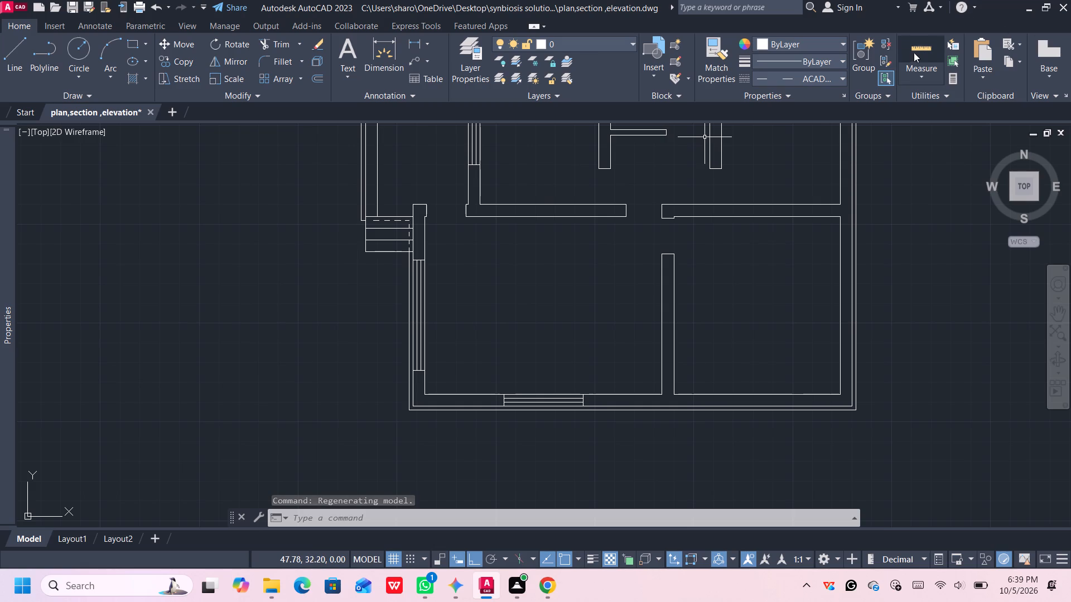
left_click(919, 46)
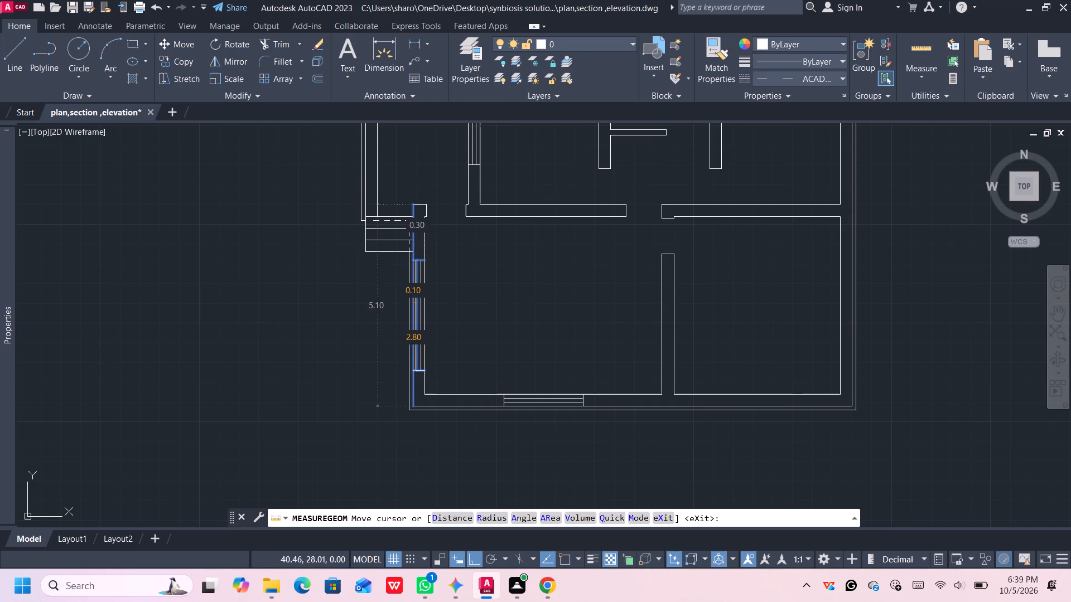
scroll(415, 303, "up", 2)
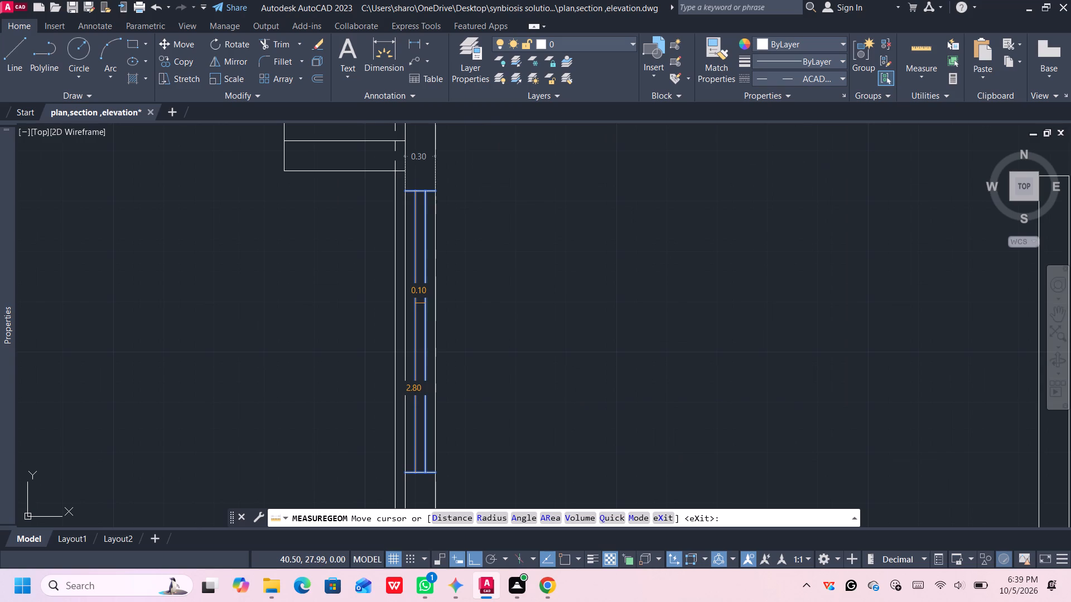
scroll(415, 302, "down", 2)
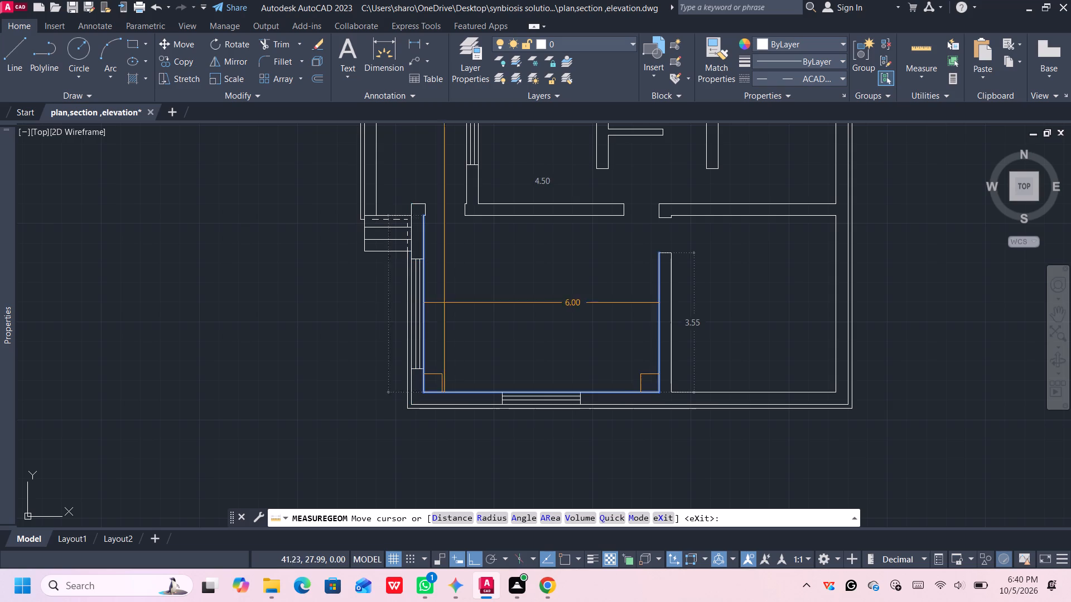
middle_click_drag(841, 310, 770, 357)
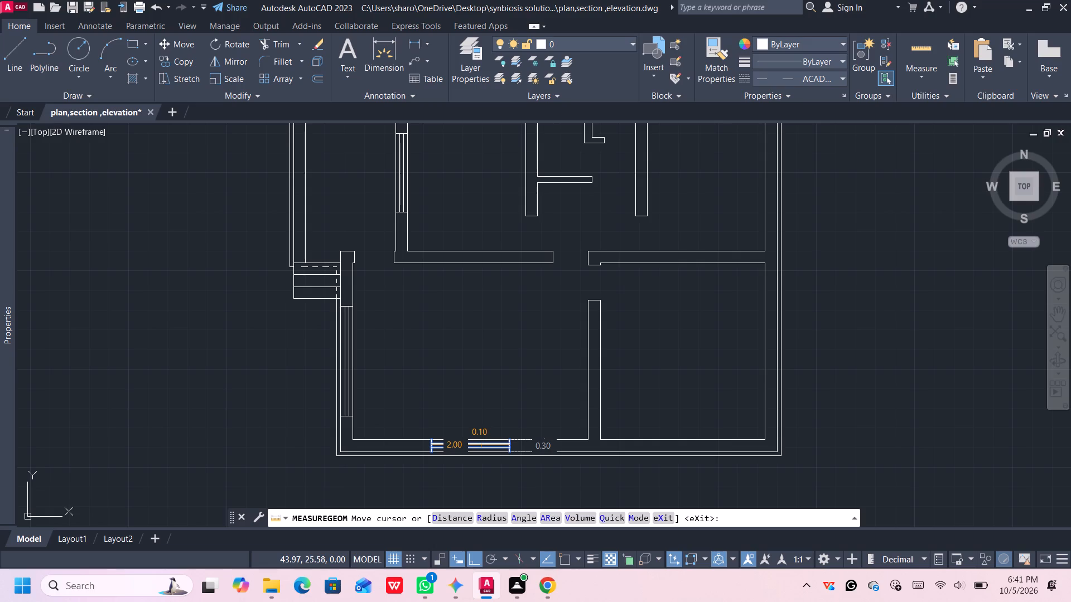
Measure the lower-right room, the right and bottom outer walls, and the window in the lower-left room's left wall.
scroll(688, 364, "down", 3)
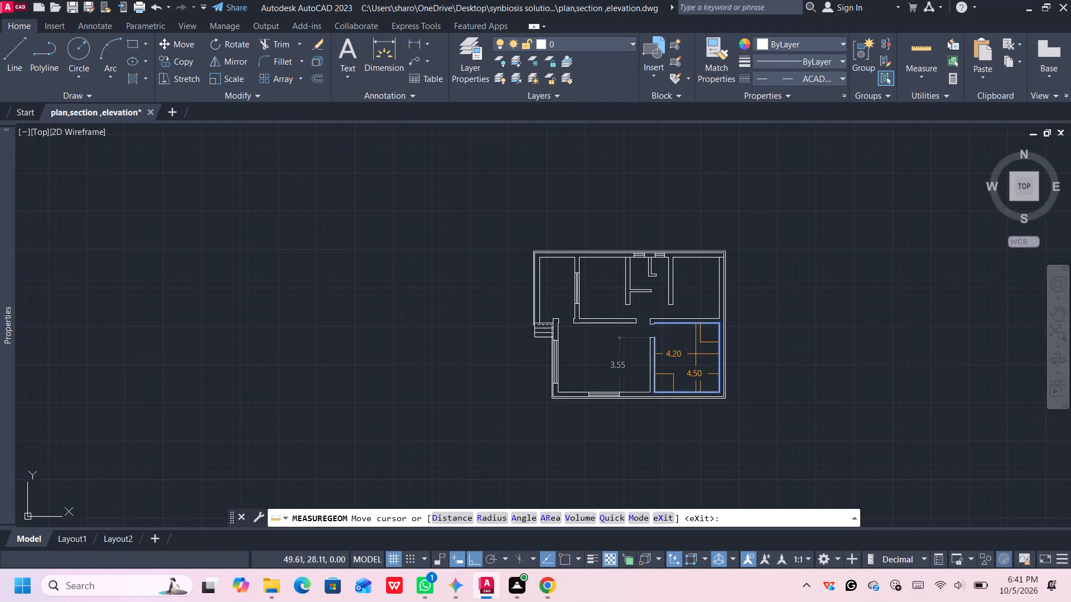
scroll(722, 317, "up", 2)
middle_click_drag(730, 300, 723, 281)
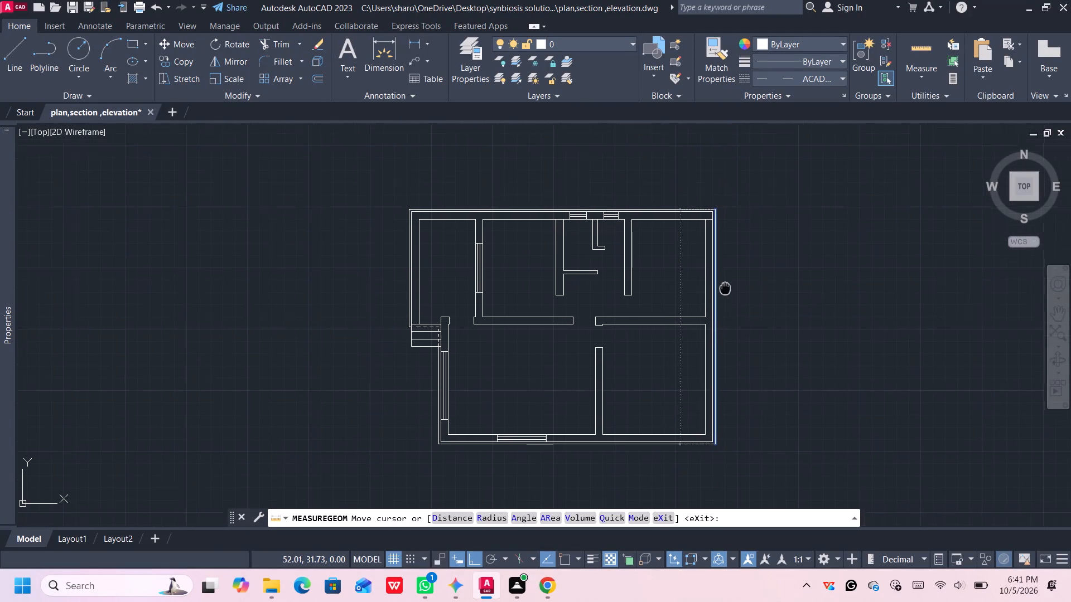
middle_click_drag(723, 281, 722, 280)
middle_click(722, 280)
scroll(715, 289, "up", 3)
scroll(715, 289, "down", 3)
middle_click_drag(734, 336, 734, 334)
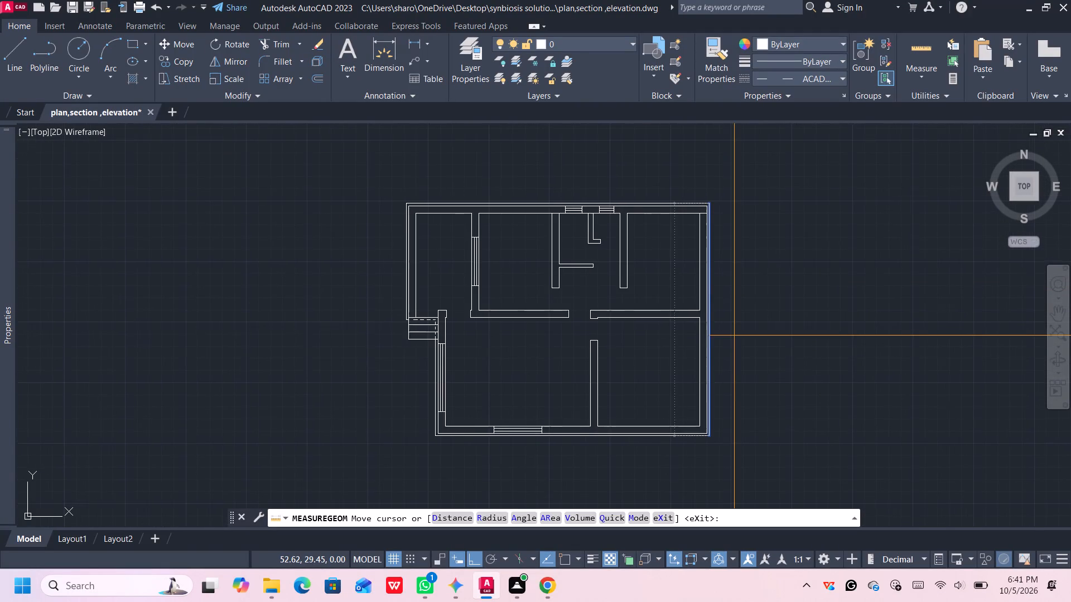
middle_click_drag(734, 334, 729, 307)
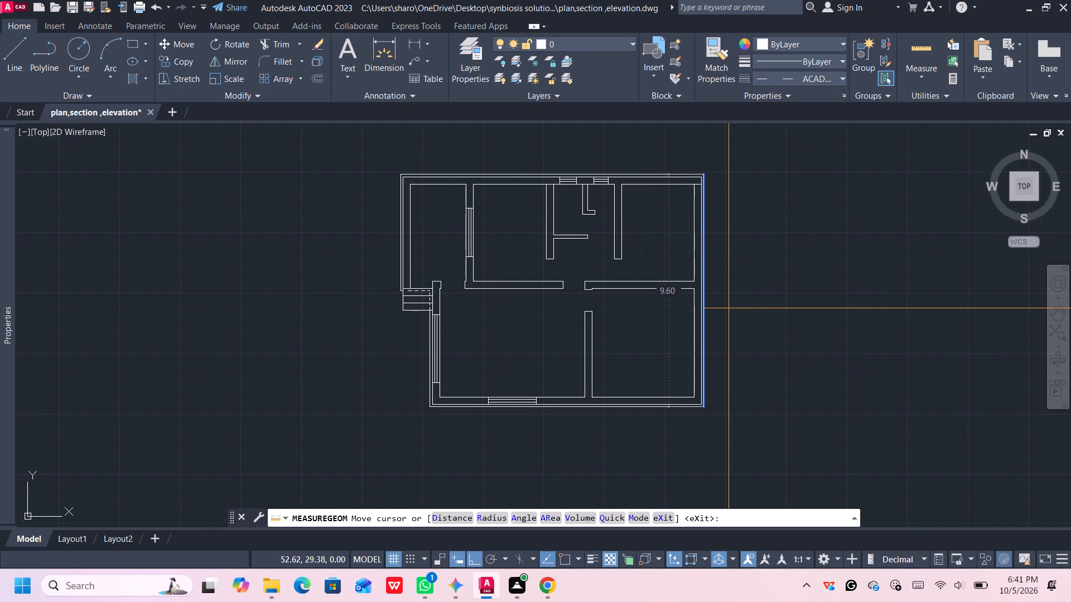
middle_click_drag(434, 347, 511, 318)
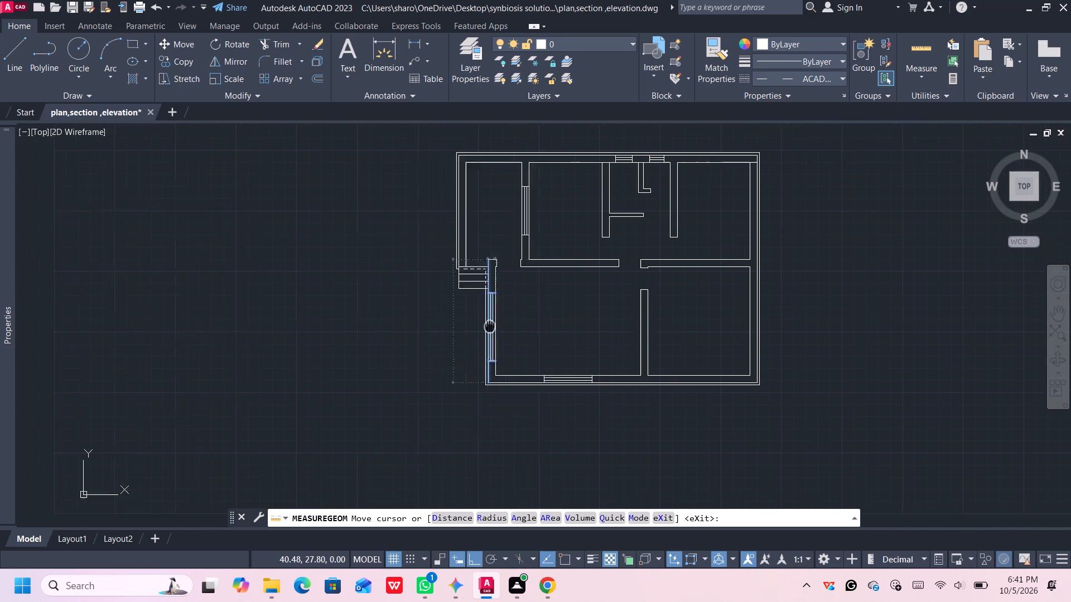
middle_click_drag(511, 318, 554, 305)
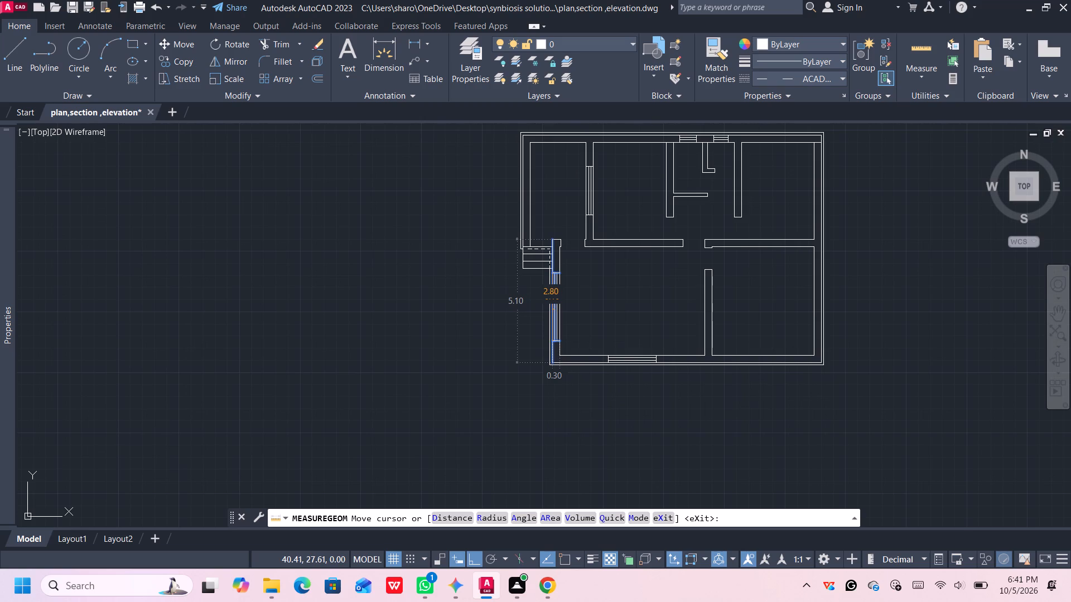
middle_click_drag(742, 380, 742, 380)
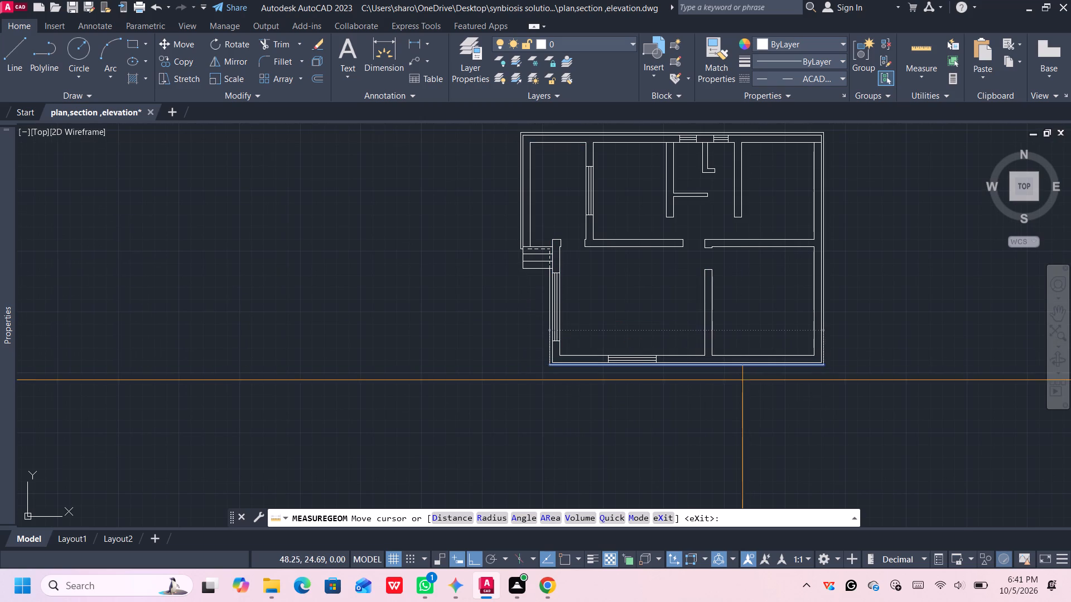
middle_click_drag(742, 380, 624, 354)
middle_click_drag(621, 352, 619, 370)
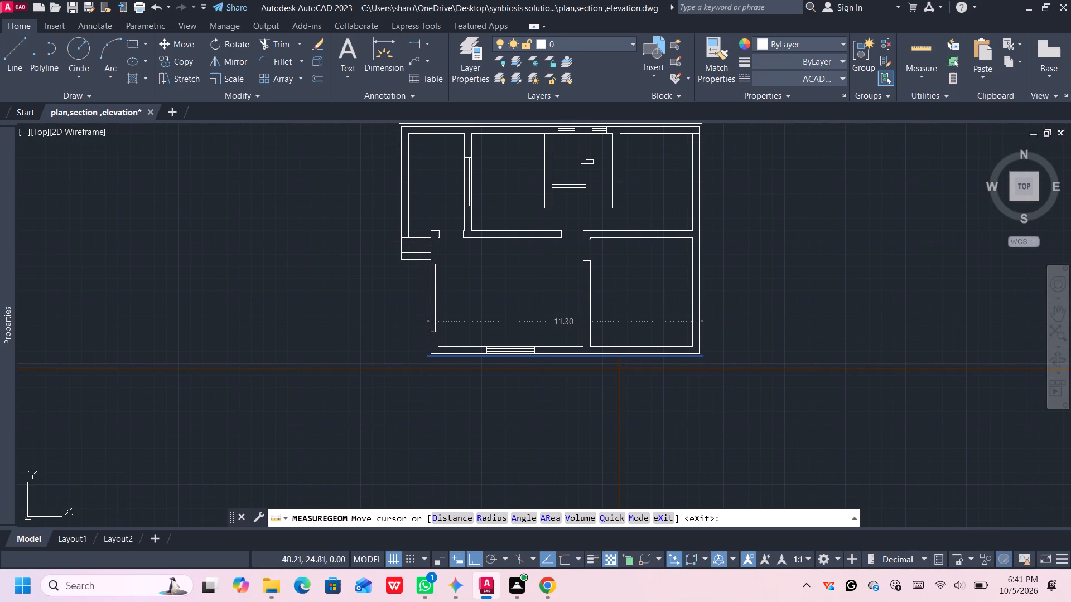
middle_click_drag(620, 368, 549, 399)
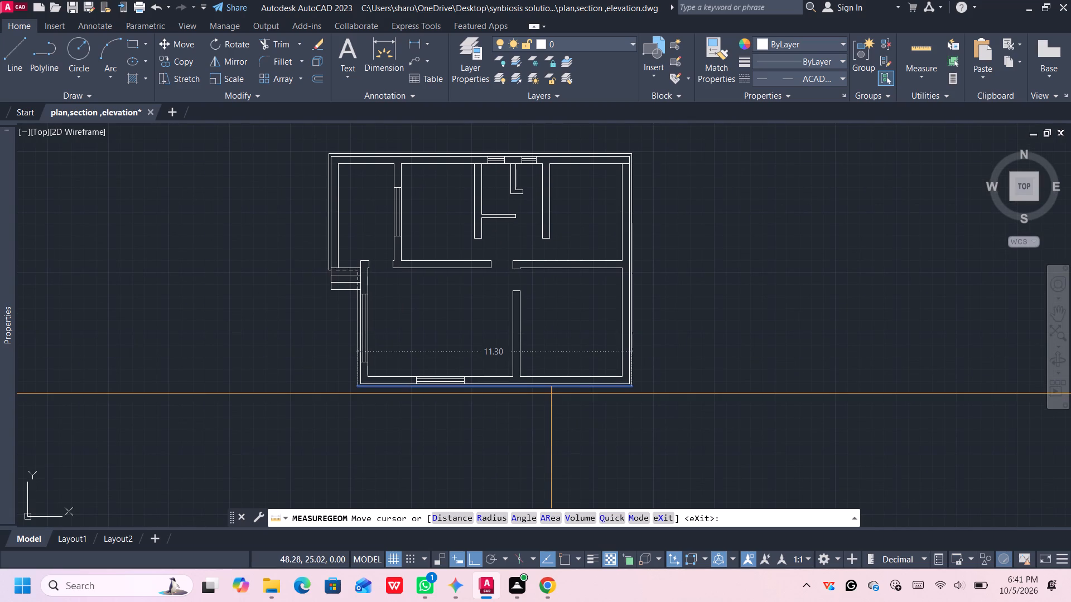
key("space")
Draw a horizontal line about 0.3 long across the right outer wall from the upper-right room's bottom inner corner.
middle_click_drag(588, 336, 555, 319)
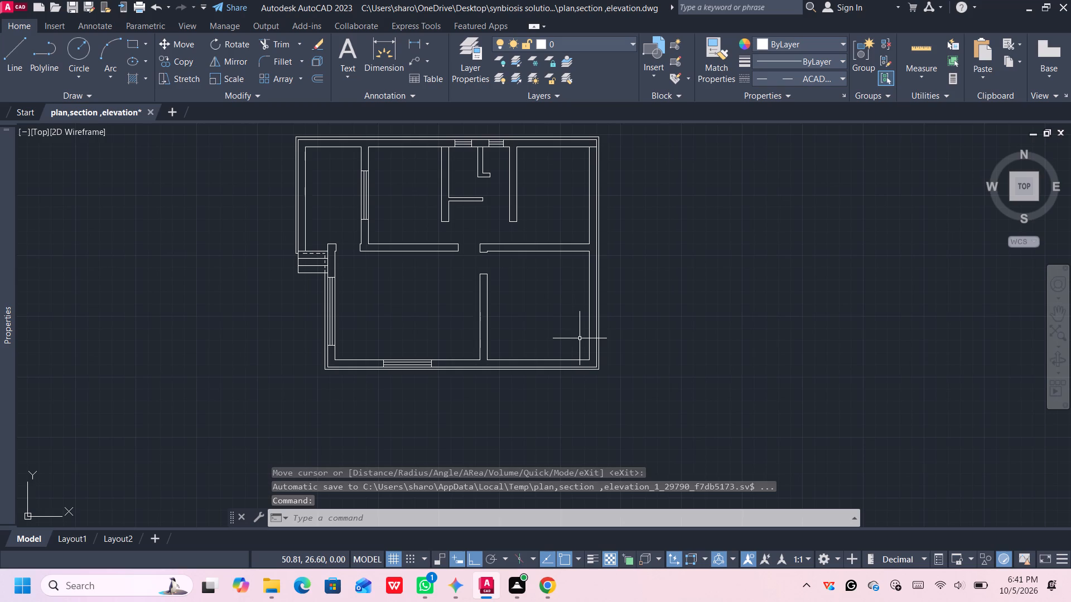
middle_click_drag(580, 338, 542, 327)
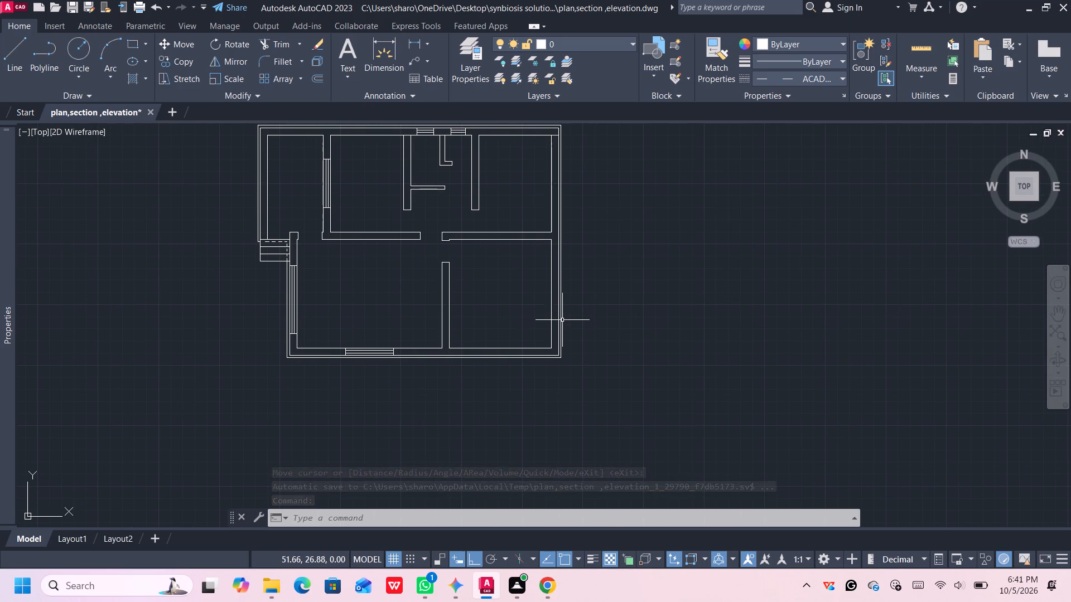
scroll(562, 289, "up", 1)
middle_click_drag(562, 289, 565, 309)
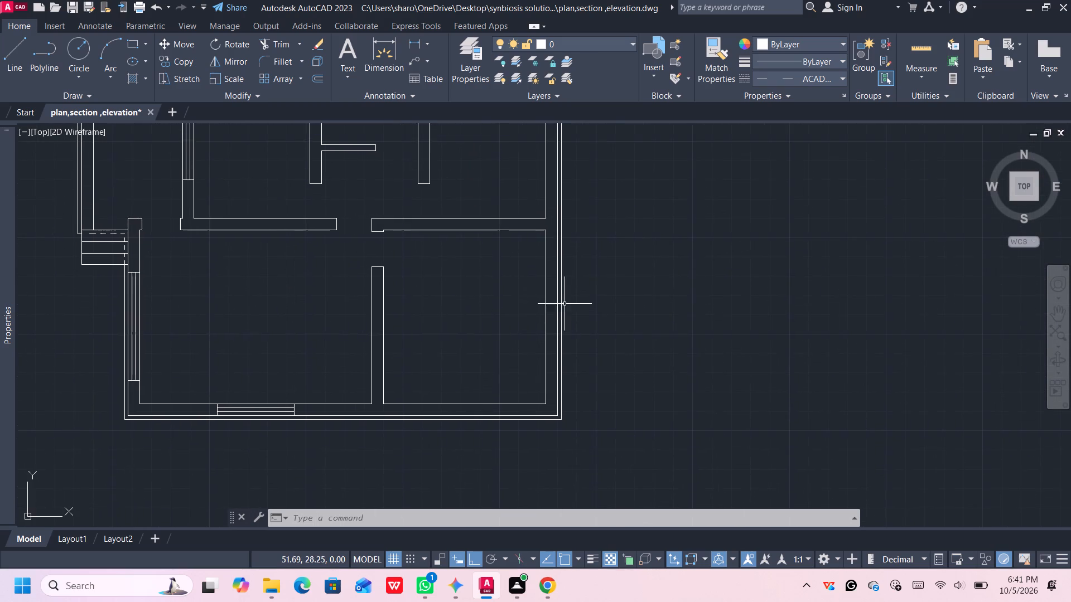
middle_click_drag(572, 271, 610, 404)
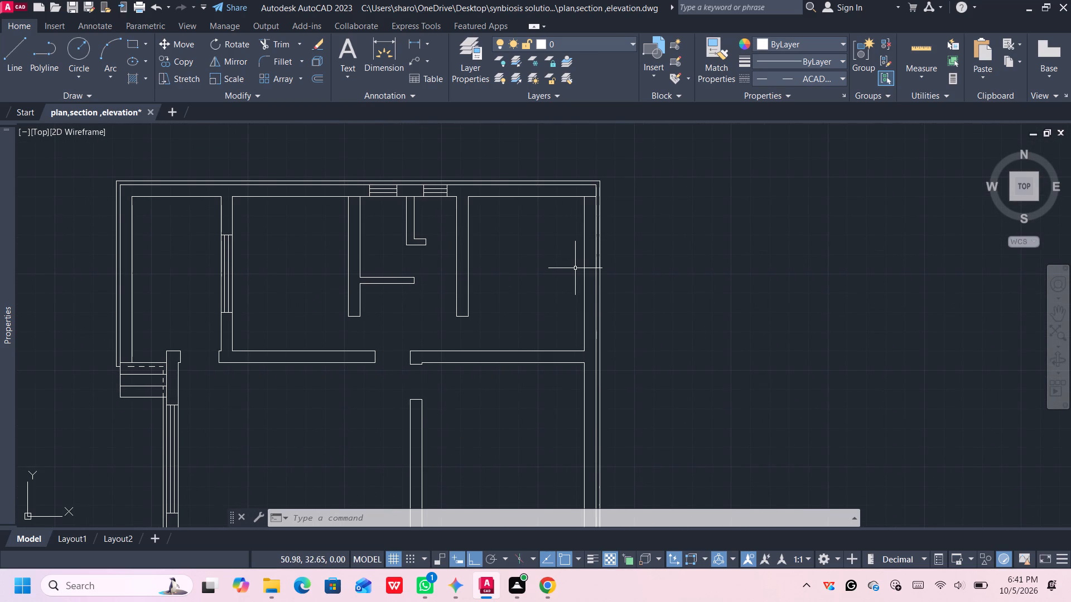
key("l")
key("Return")
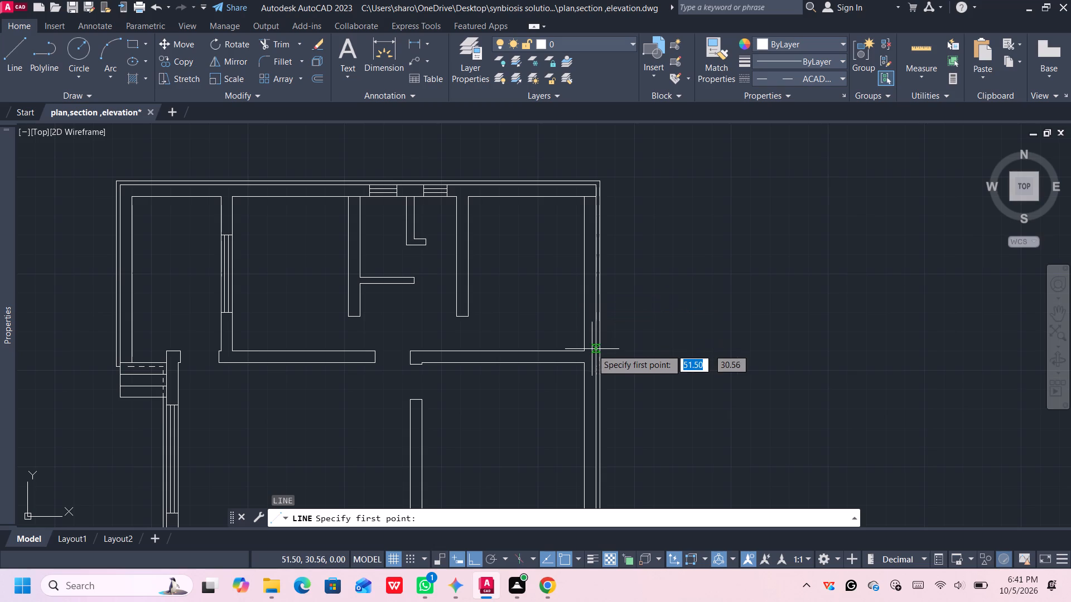
left_click(585, 349)
left_click(595, 348)
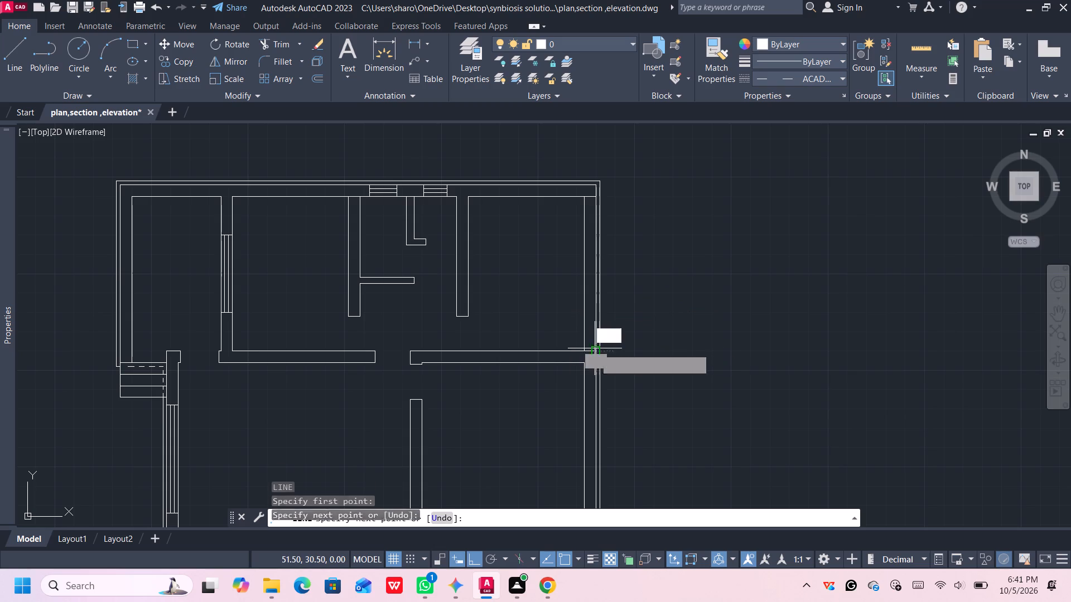
key("space")
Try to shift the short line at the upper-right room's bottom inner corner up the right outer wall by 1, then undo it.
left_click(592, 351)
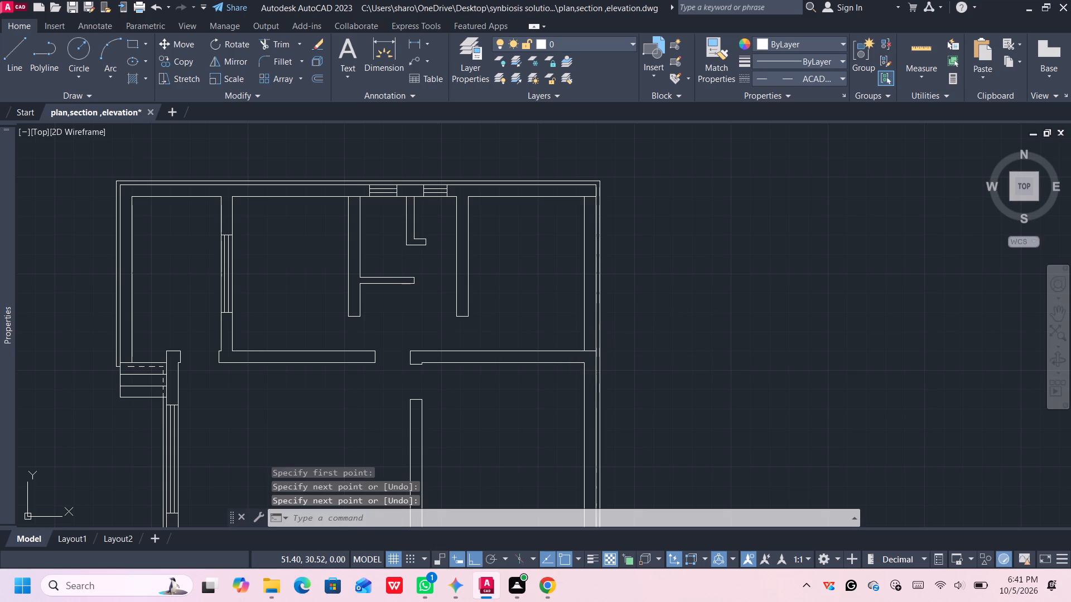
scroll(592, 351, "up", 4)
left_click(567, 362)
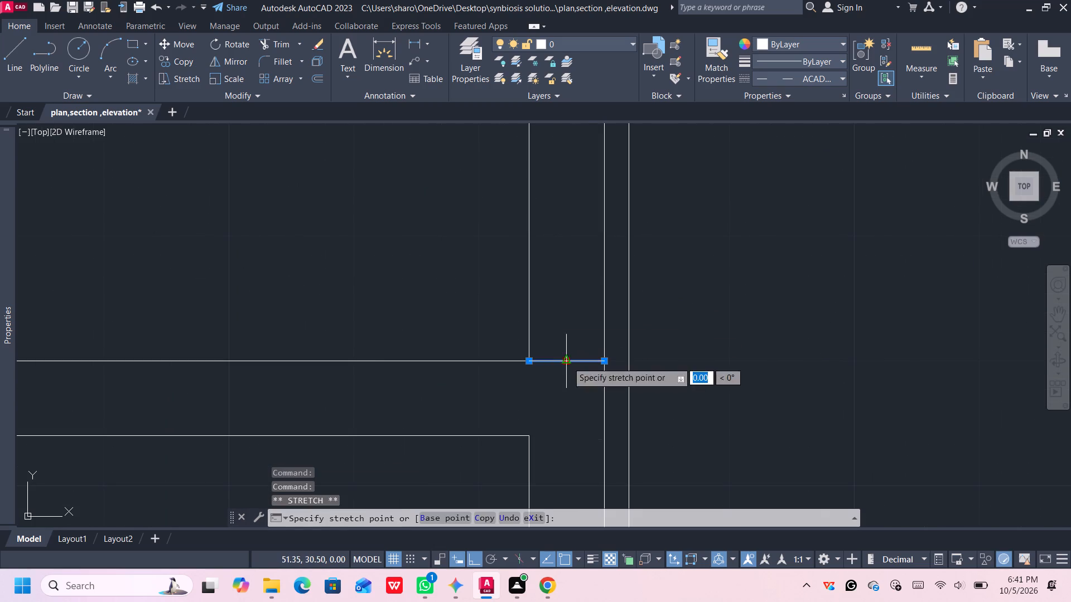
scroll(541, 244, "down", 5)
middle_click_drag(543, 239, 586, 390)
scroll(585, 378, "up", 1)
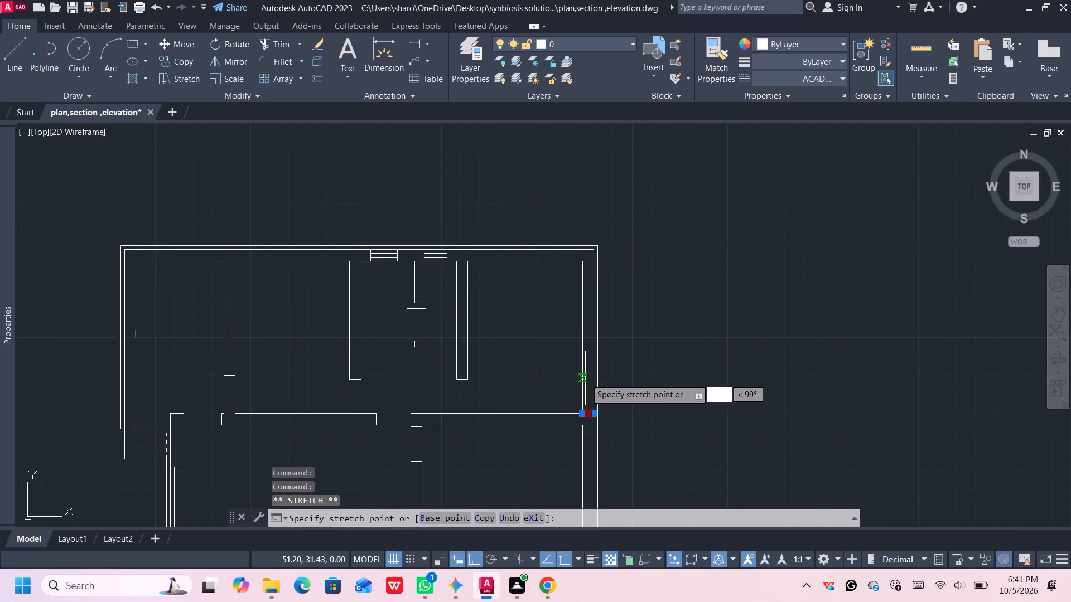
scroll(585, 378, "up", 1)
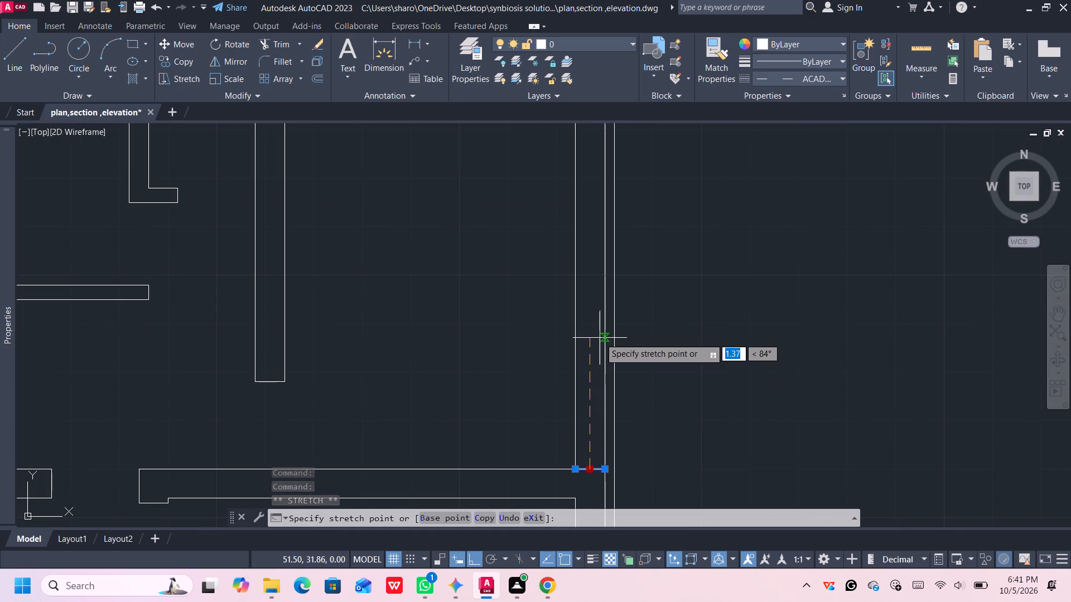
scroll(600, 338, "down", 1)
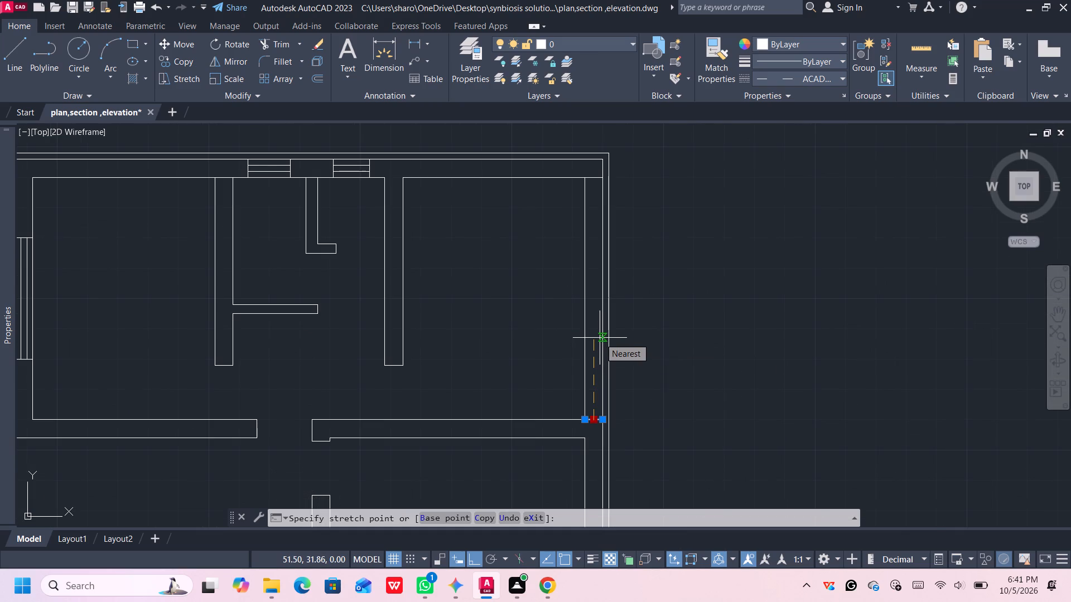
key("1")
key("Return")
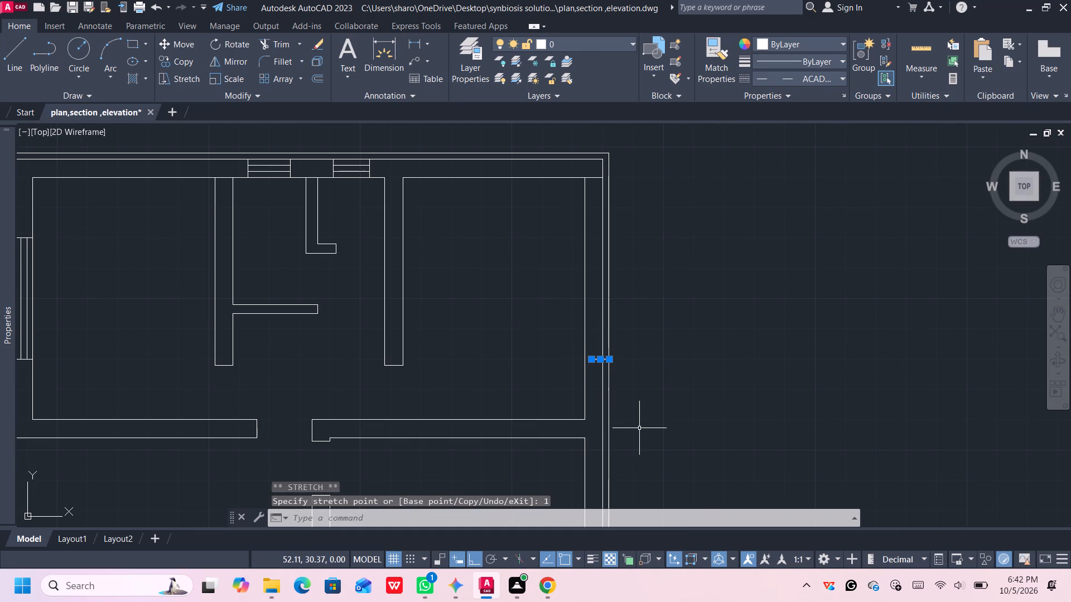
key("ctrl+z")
Move the short line at the upper-right room's bottom inner corner straight up the right outer wall by 1.
left_click(567, 361)
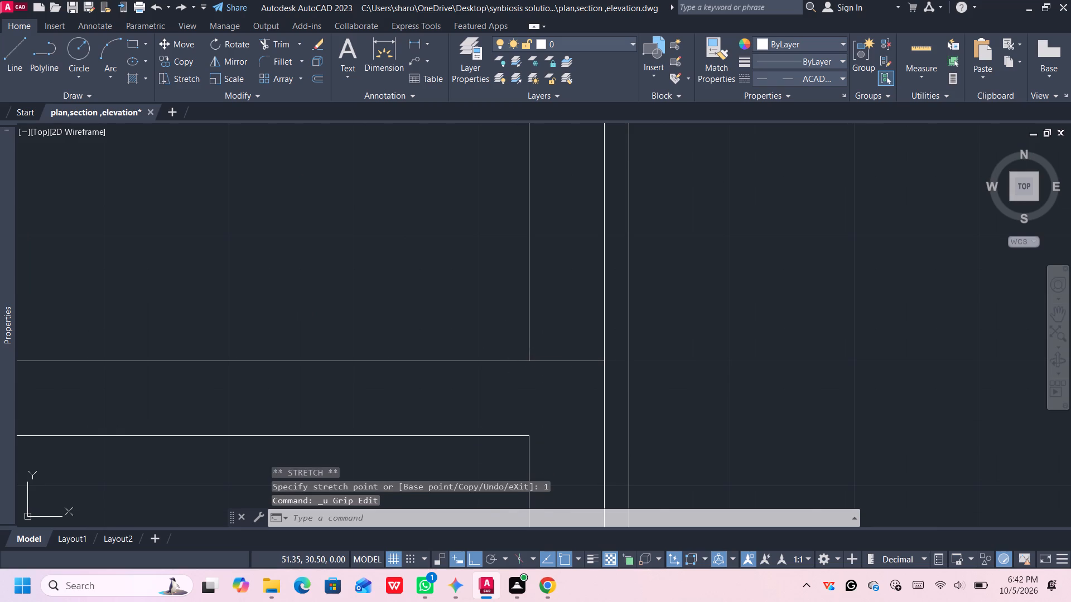
left_click(567, 361)
key("1")
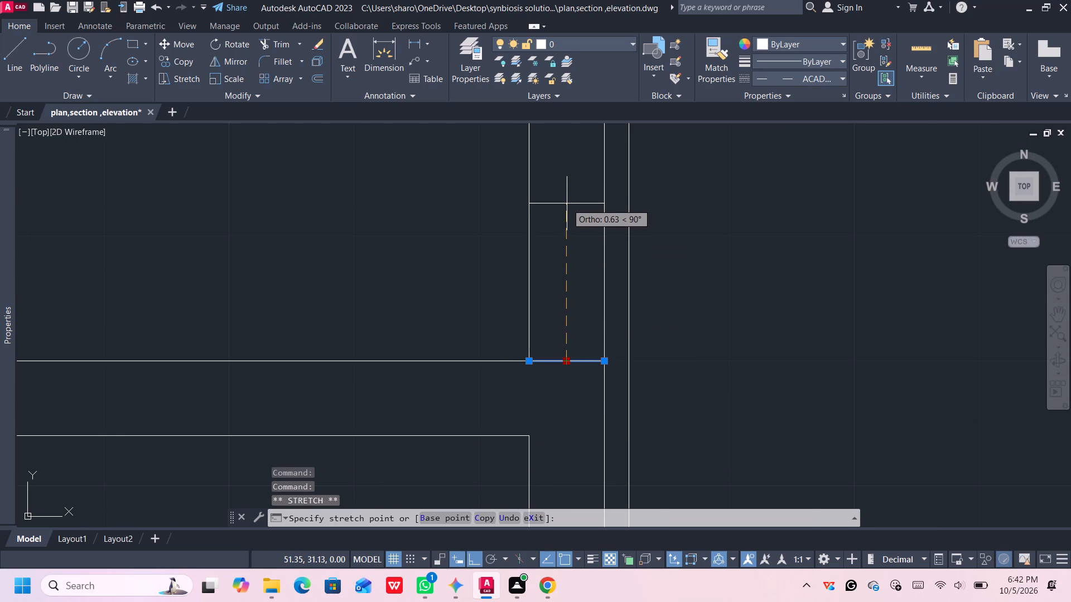
key("Return")
Move the short line at the upper-right room's top inner corner straight down the right outer wall by 1.
scroll(571, 211, "down", 5)
middle_click_drag(571, 217, 581, 418)
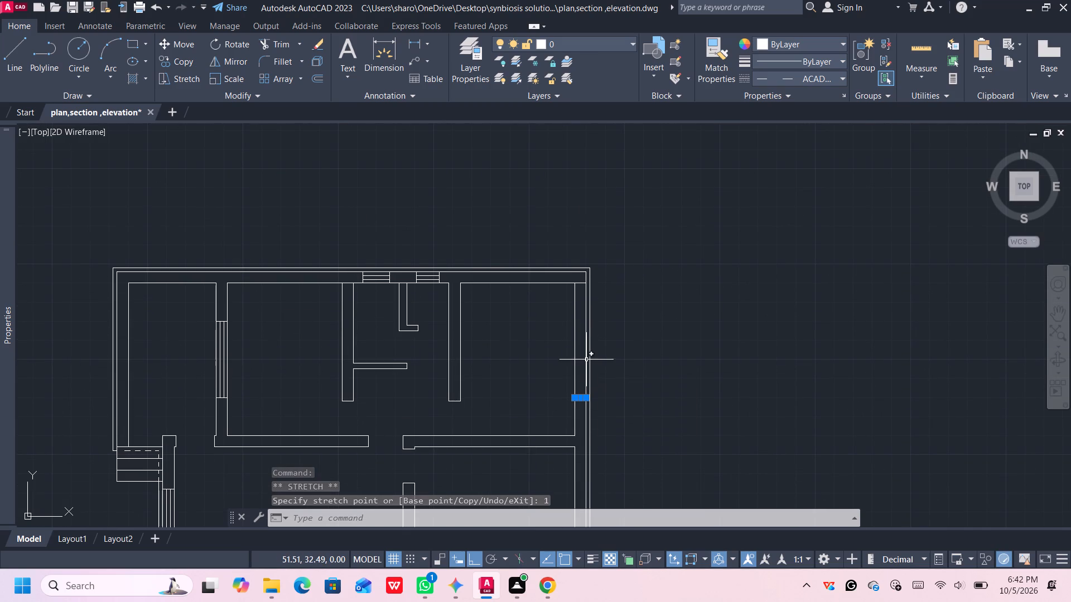
middle_click_drag(596, 389, 599, 366)
scroll(591, 295, "up", 1)
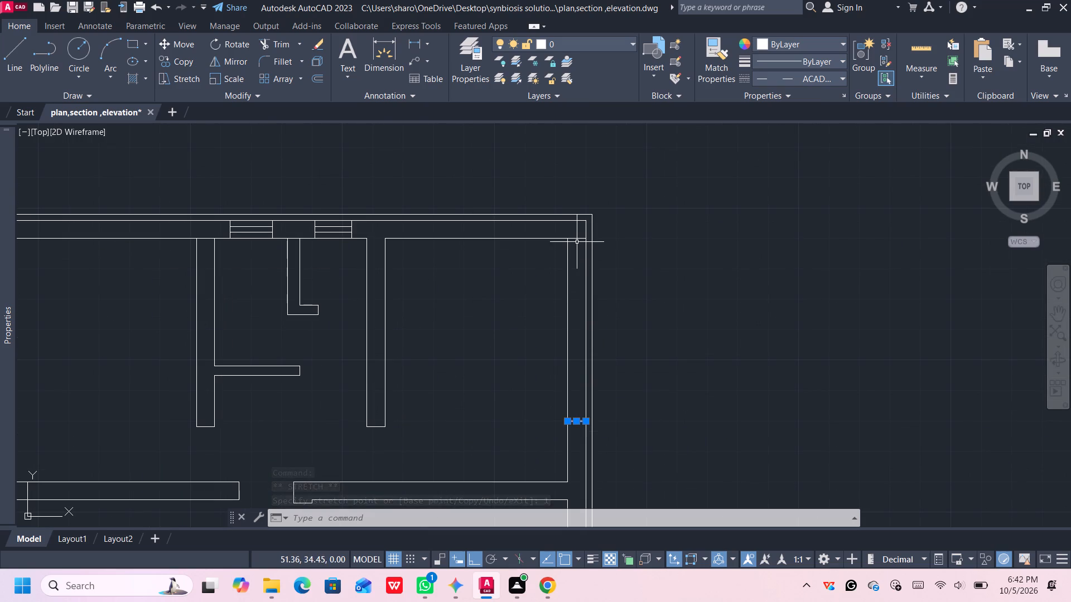
left_click(577, 240)
scroll(576, 242, "up", 1)
left_click(575, 238)
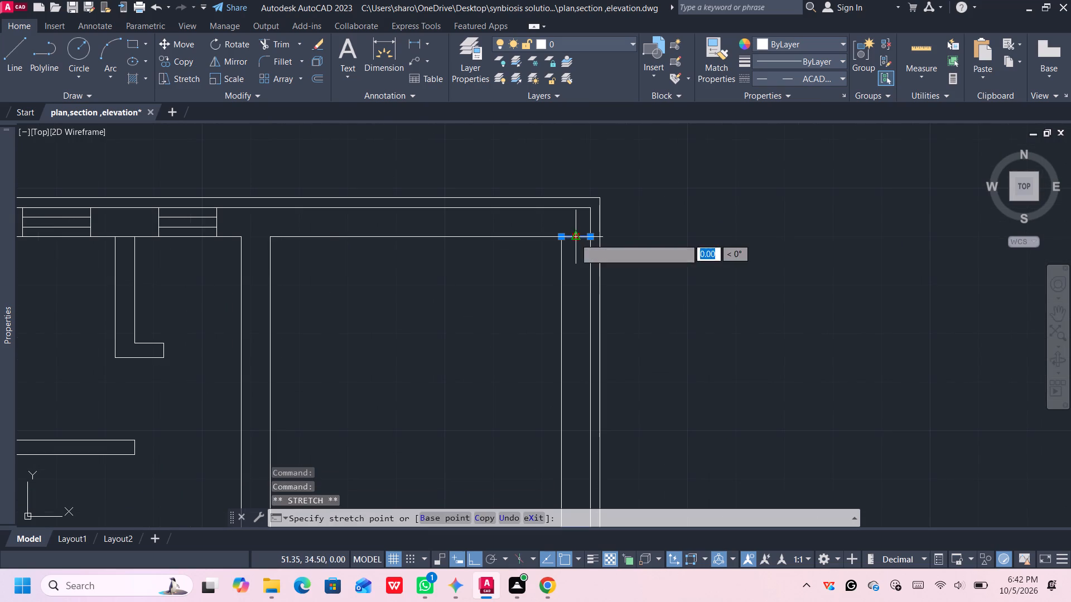
key("1")
key("Return")
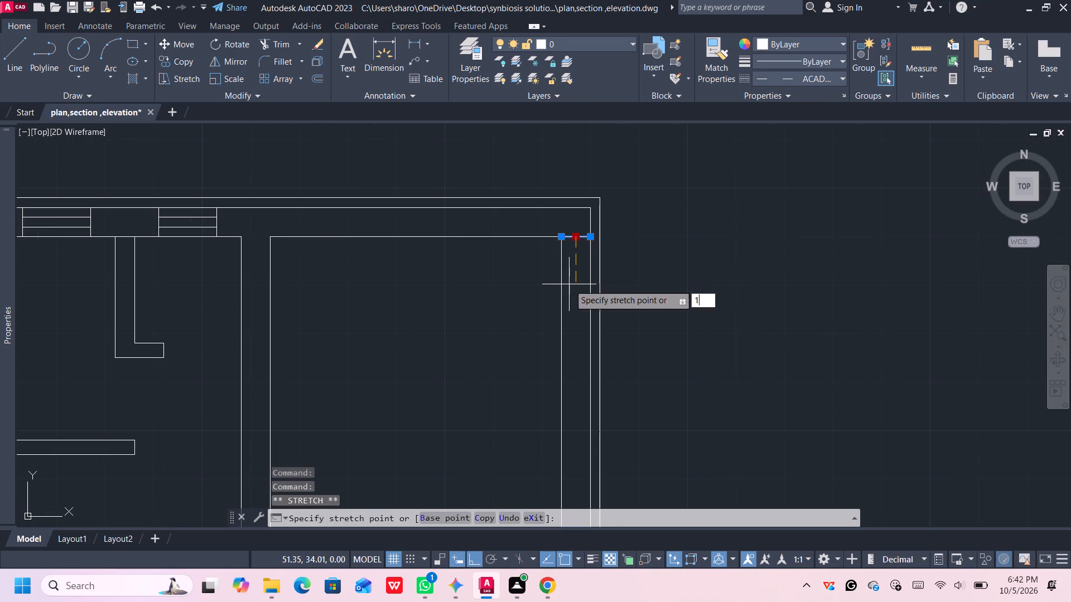
scroll(573, 301, "down", 4)
middle_click_drag(589, 343, 589, 323)
middle_click_drag(566, 328, 571, 313)
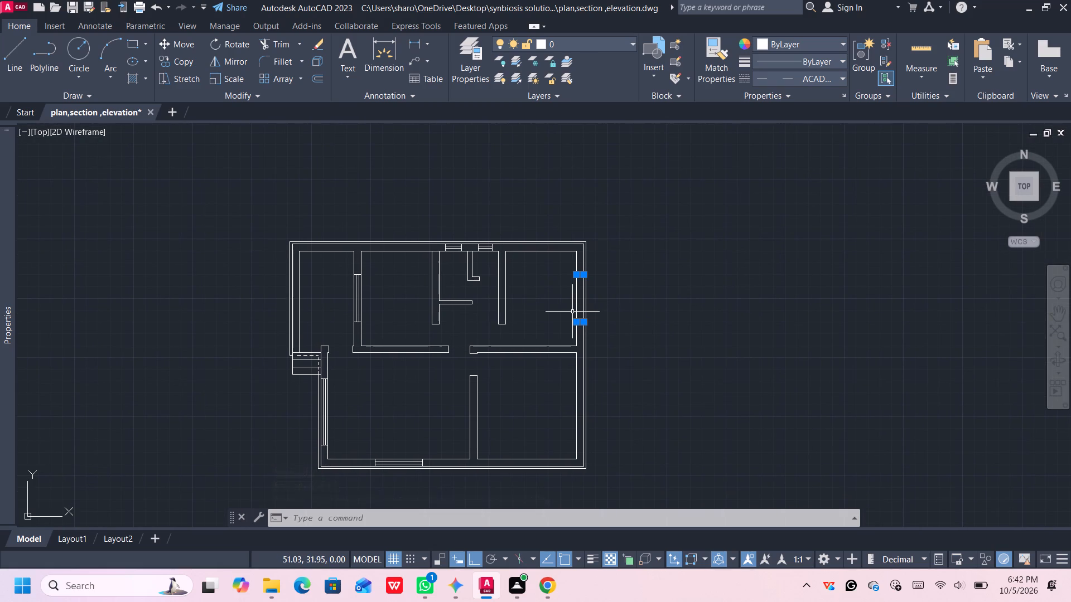
key("Escape")
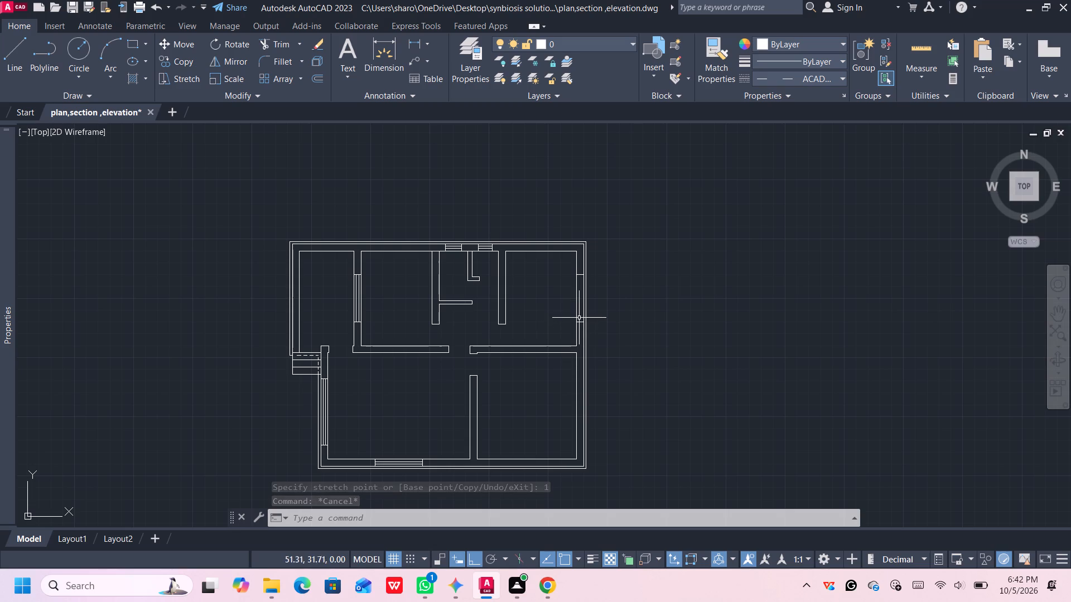
Draw a 2.00 vertical line between the outer ends of the two window jamb lines in the upper-right room's right wall.
scroll(576, 317, "up", 1)
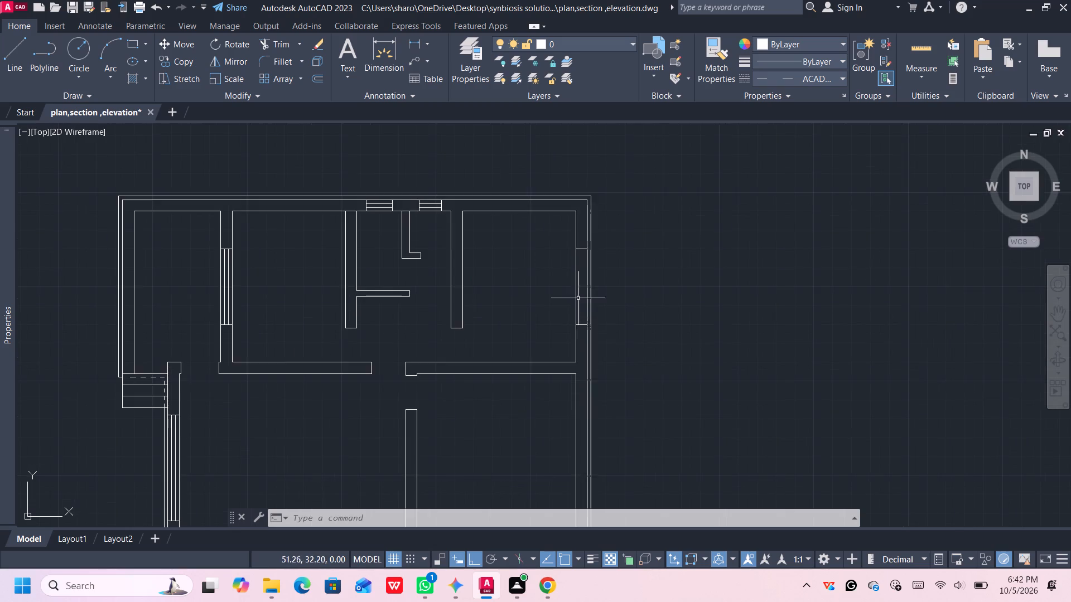
scroll(579, 293, "up", 1)
key("l")
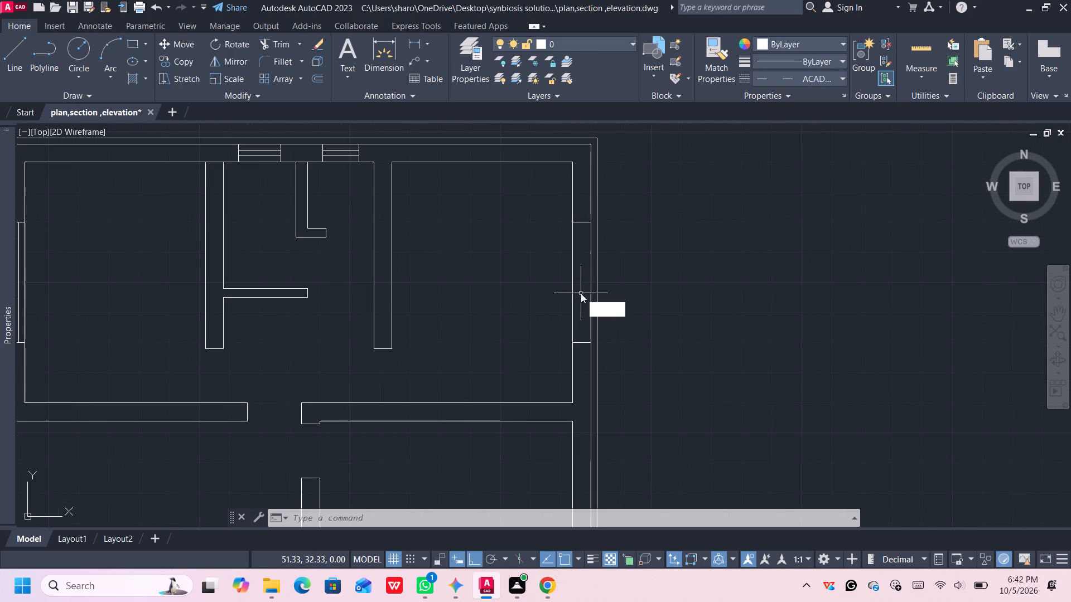
key("Return")
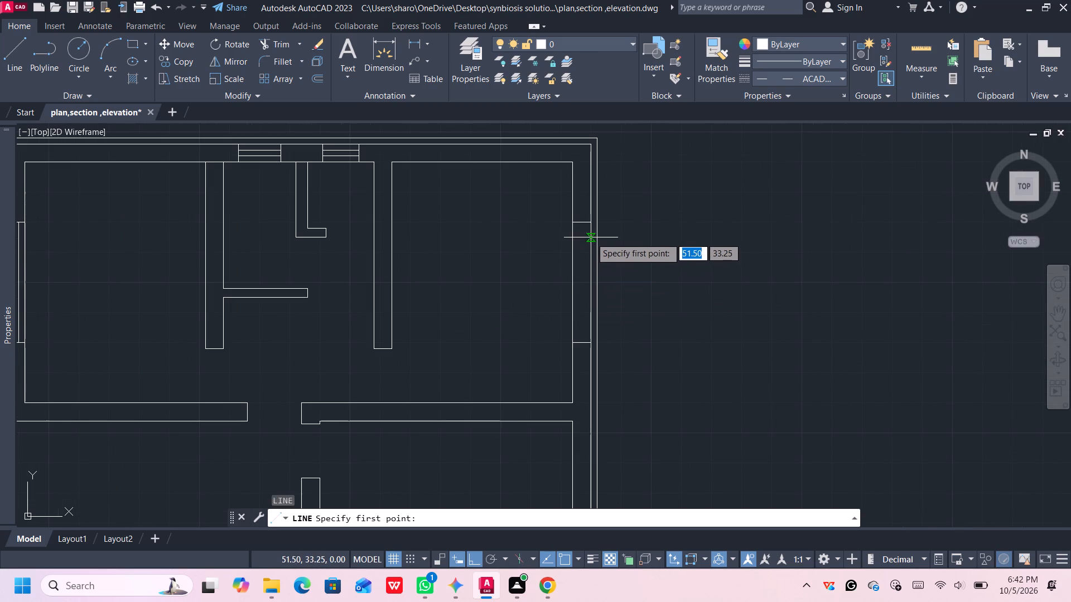
left_click(589, 222)
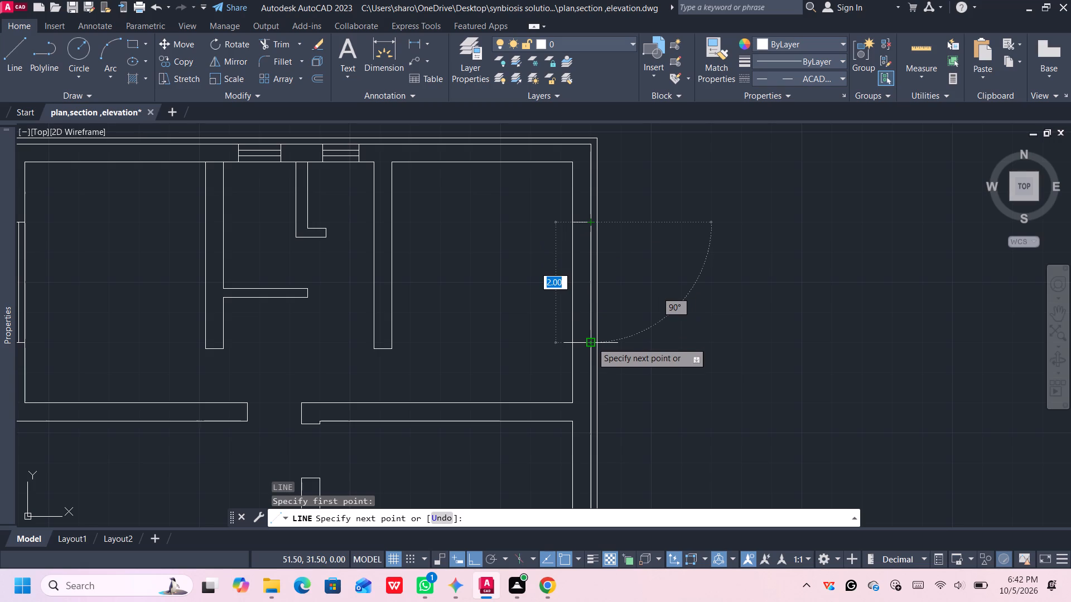
left_click(592, 343)
key("space")
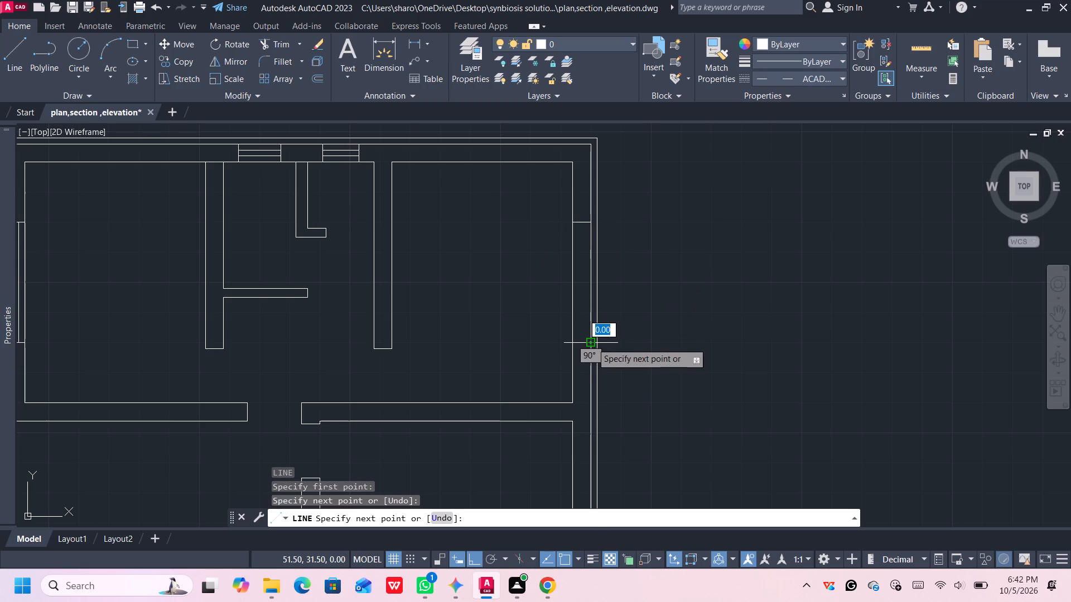
Move the new vertical window line 0.1 inward, toward the upper-right room.
left_click(591, 328)
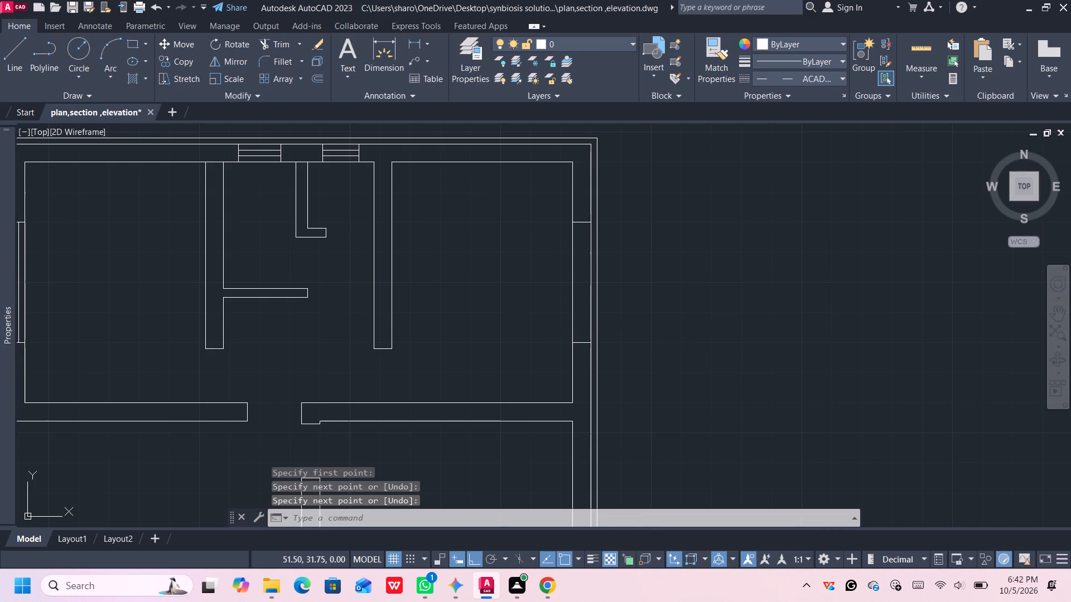
left_click(589, 280)
scroll(582, 284, "up", 3)
type("0.1")
key("Return")
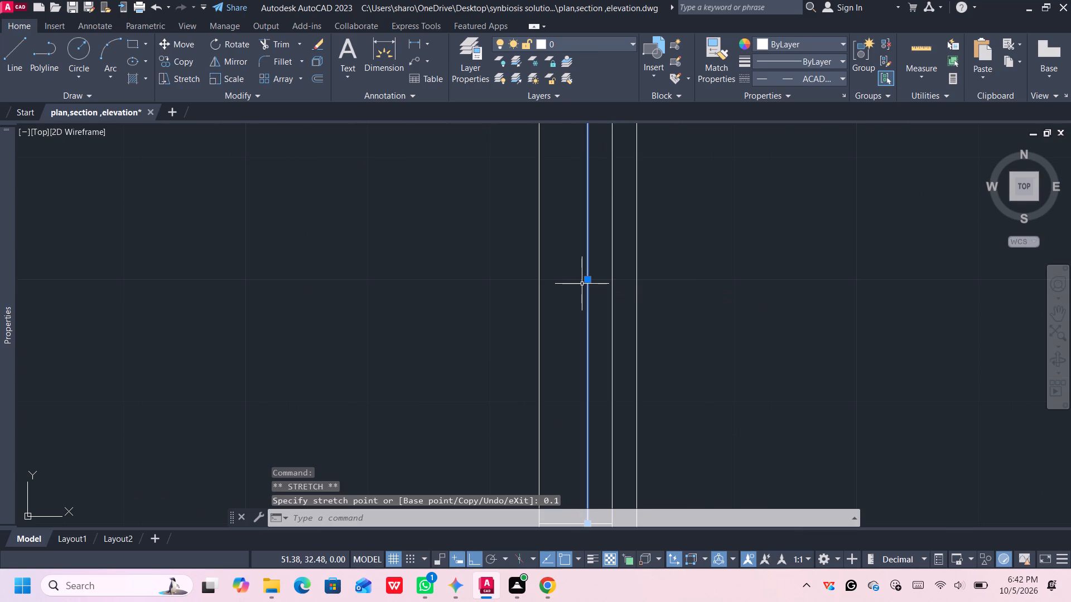
Offset the vertical window line by 0.1 toward the room to complete the upper-right room's right-wall window.
scroll(587, 285, "down", 1)
middle_click_drag(587, 287, 603, 307)
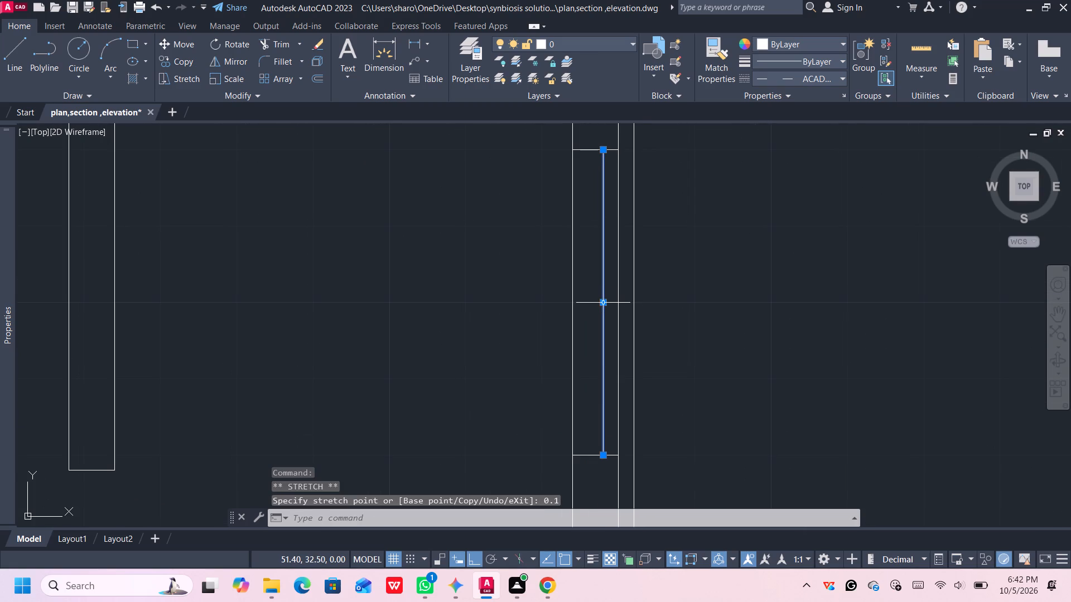
key("o")
key("Return")
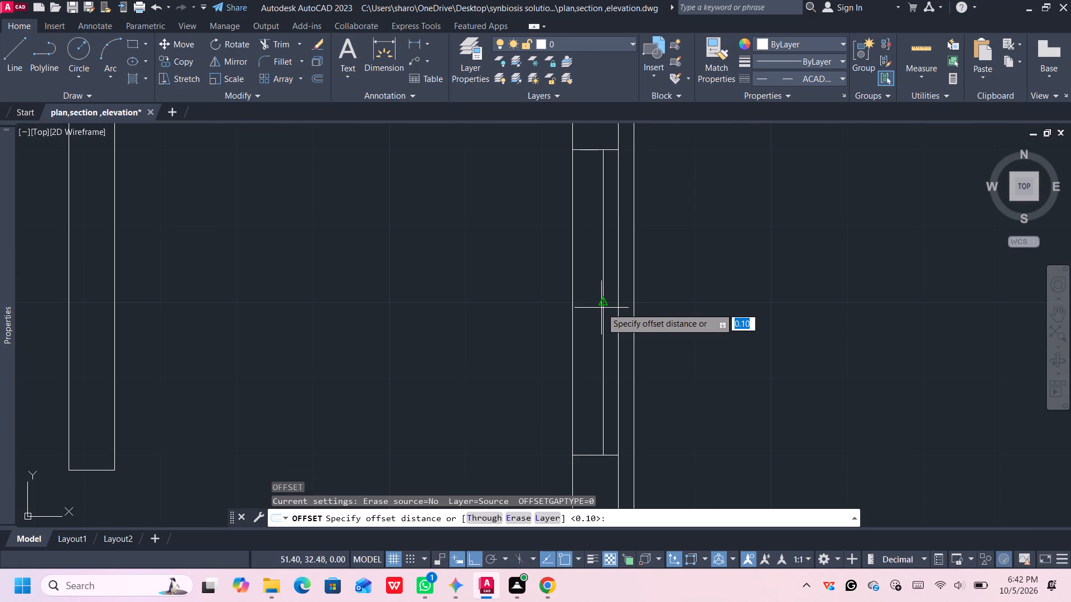
left_click(601, 300)
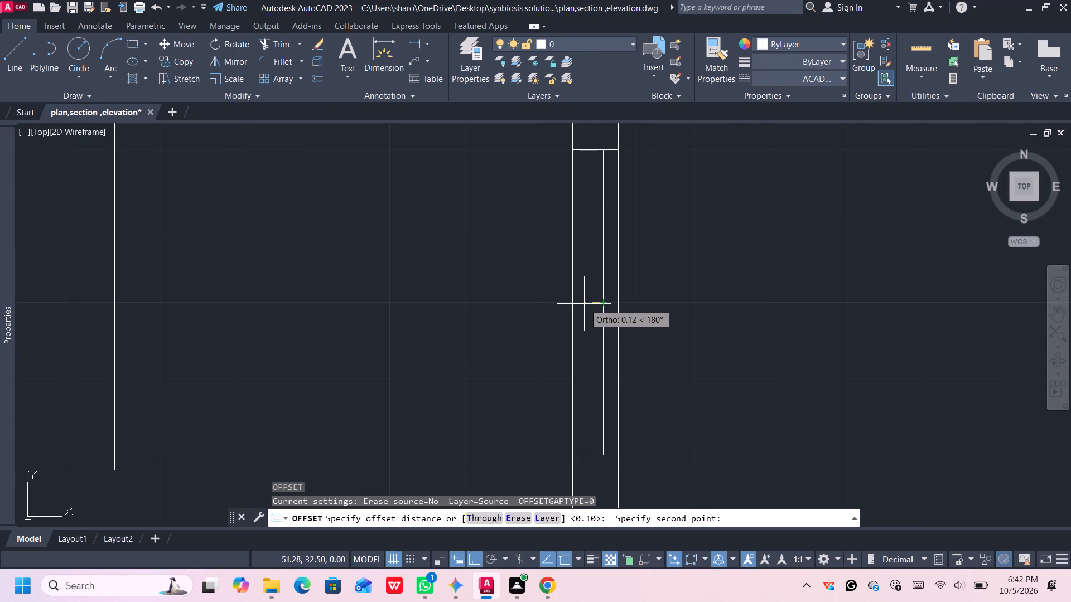
type("0.1")
key("Return")
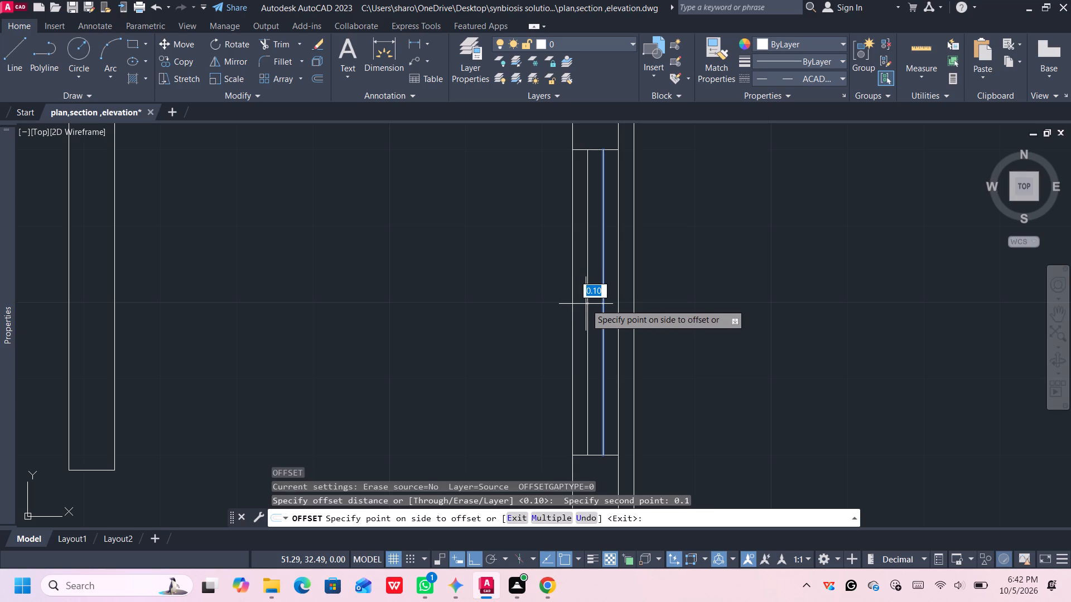
left_click(586, 304)
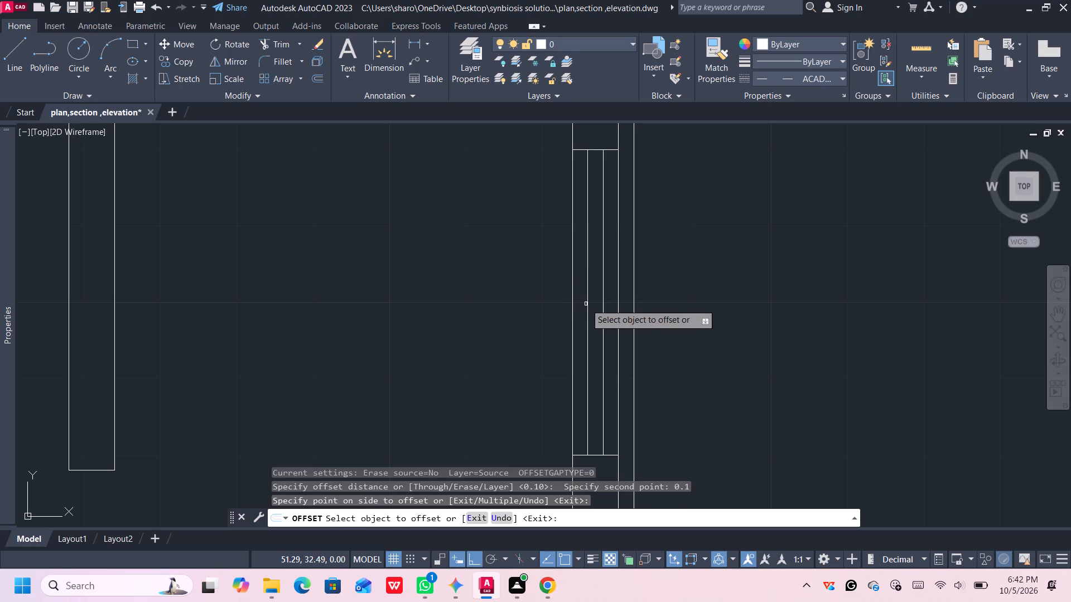
scroll(629, 318, "down", 2)
middle_click_drag(662, 373, 647, 300)
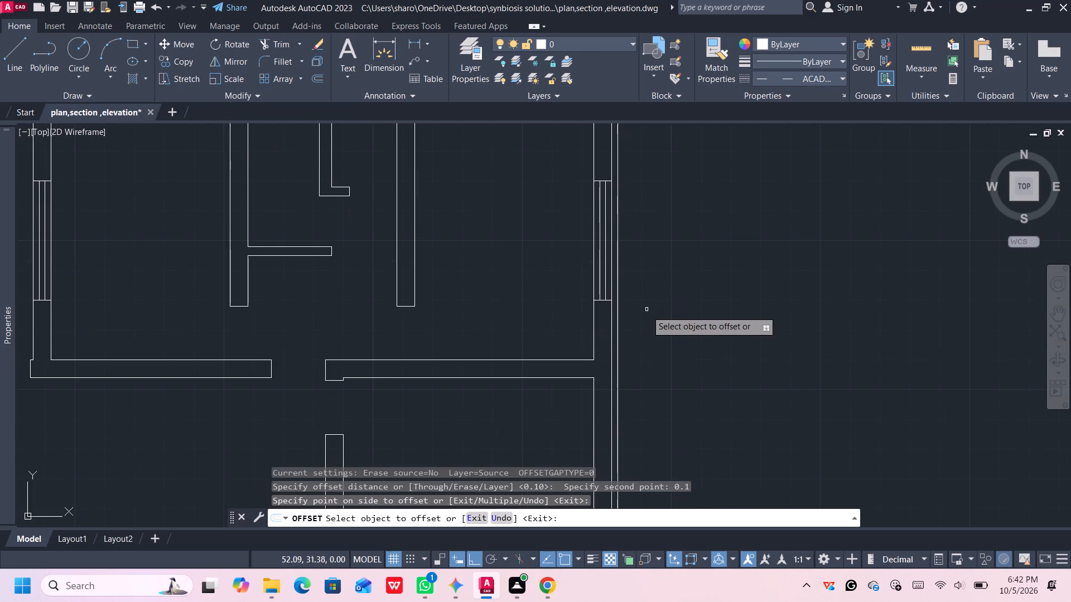
scroll(648, 323, "down", 1)
middle_click_drag(653, 367, 648, 285)
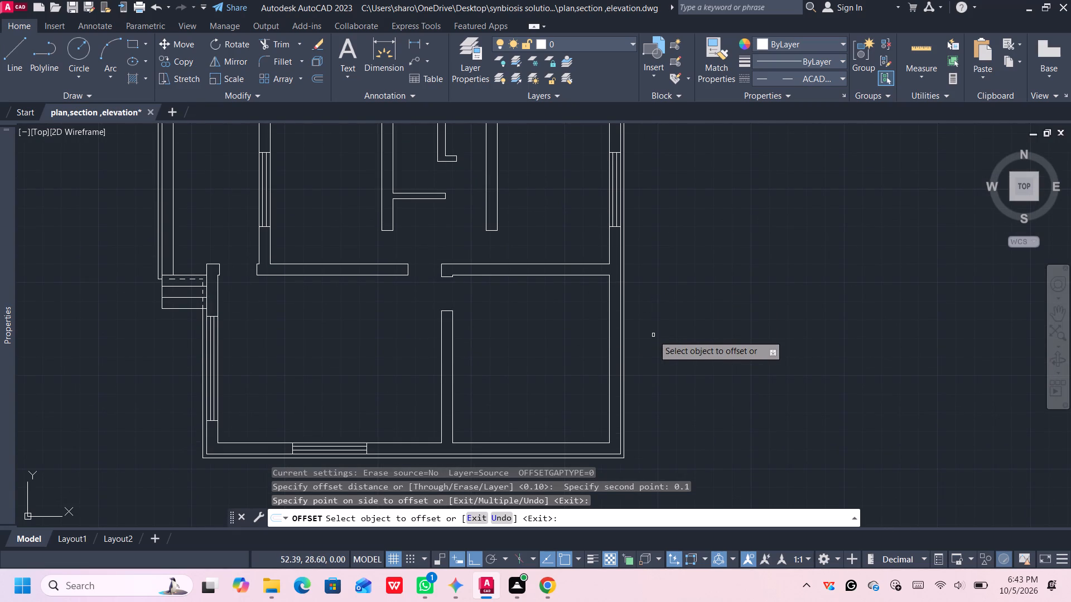
key("space")
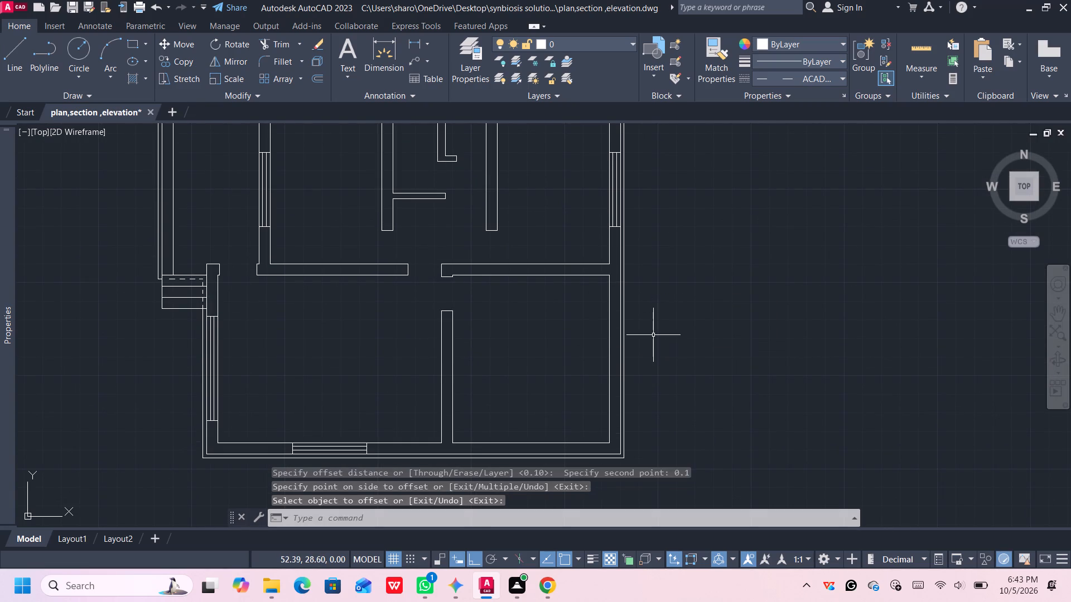
Draw a horizontal line about 0.3 long across the right outer wall from the lower-right room's top inner corner.
key("l")
key("Return")
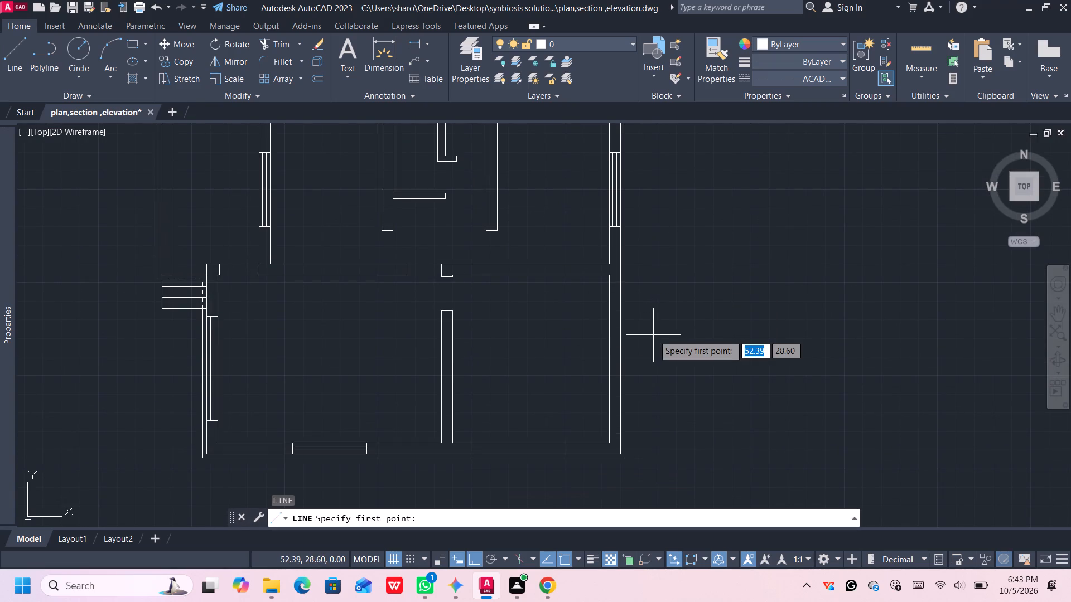
left_click(607, 277)
left_click(623, 274)
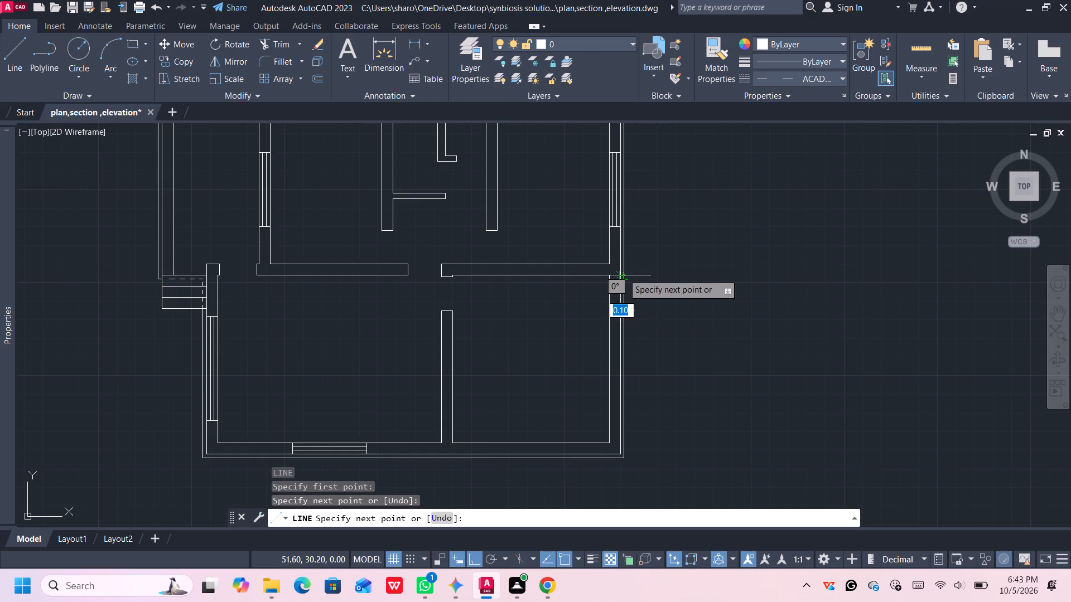
key("space")
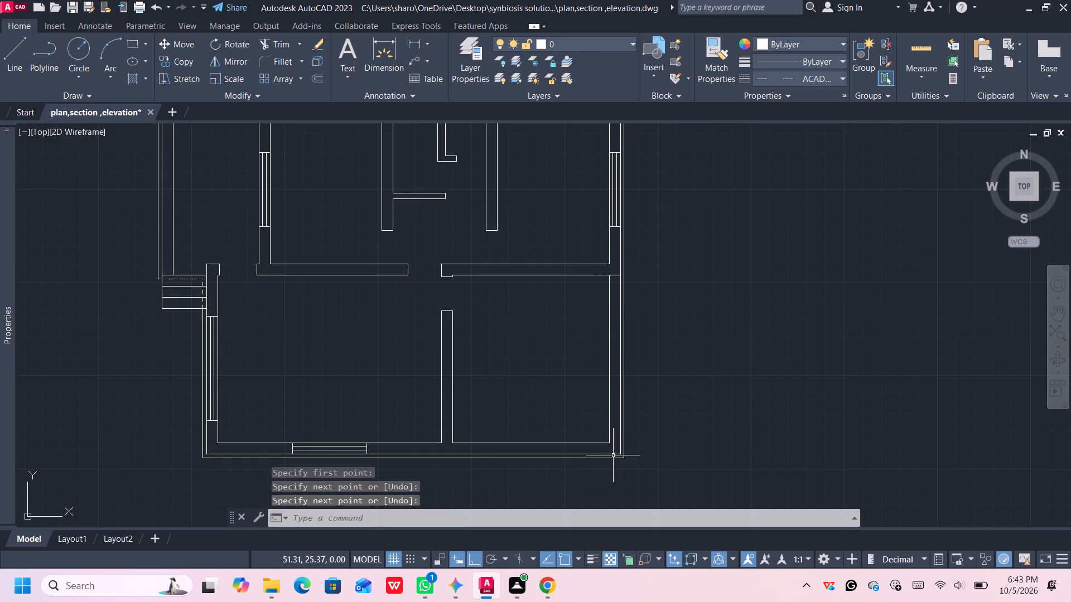
Draw a horizontal line about 0.3 long across the right outer wall from the lower-right room's bottom inner corner.
middle_click_drag(613, 455, 616, 435)
scroll(620, 428, "up", 2)
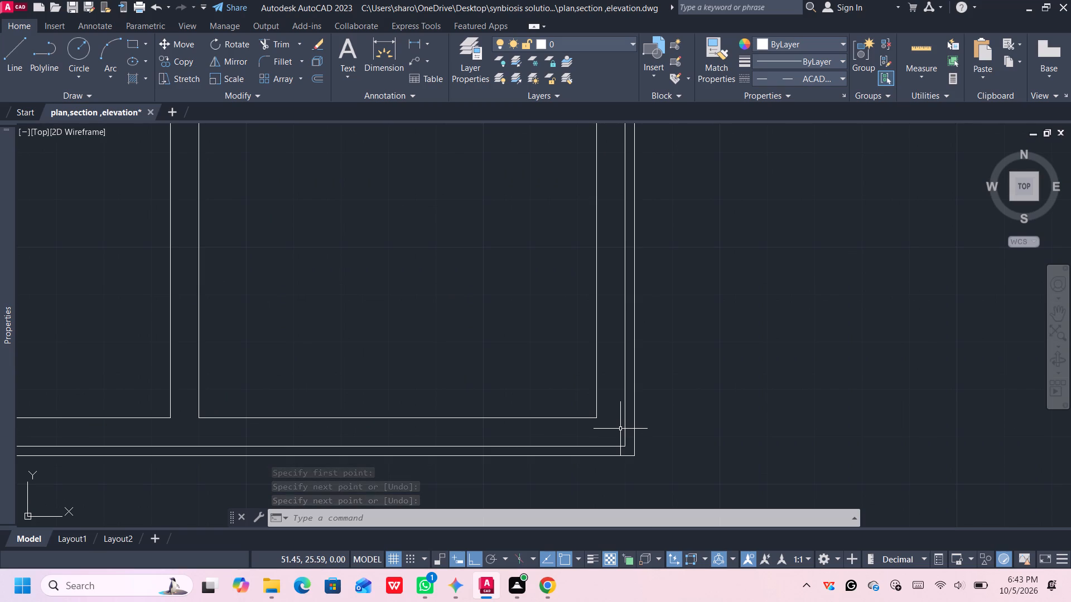
key("l")
key("Return")
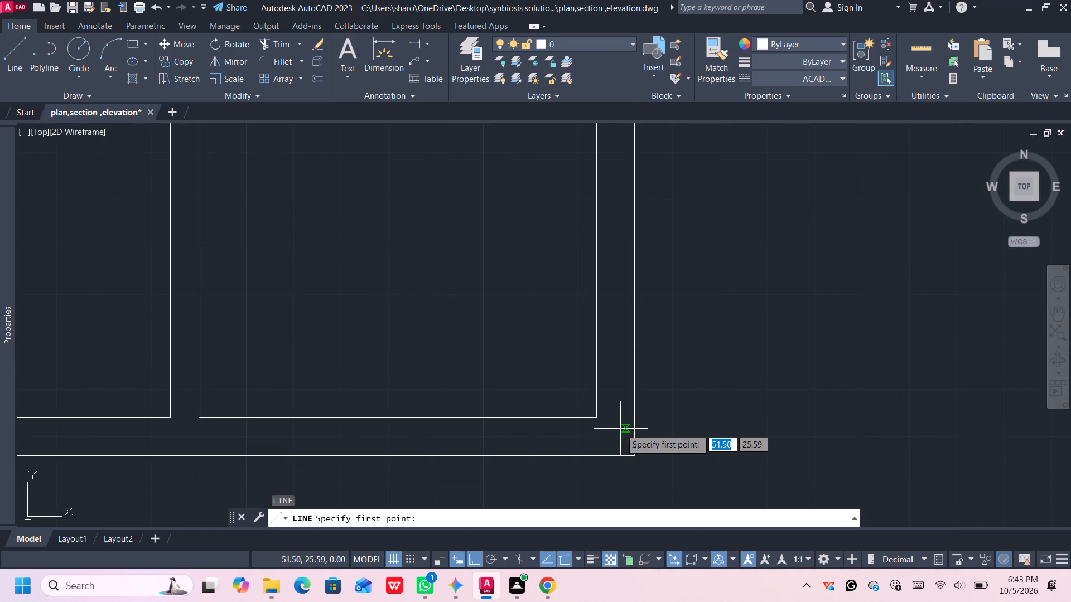
left_click(596, 417)
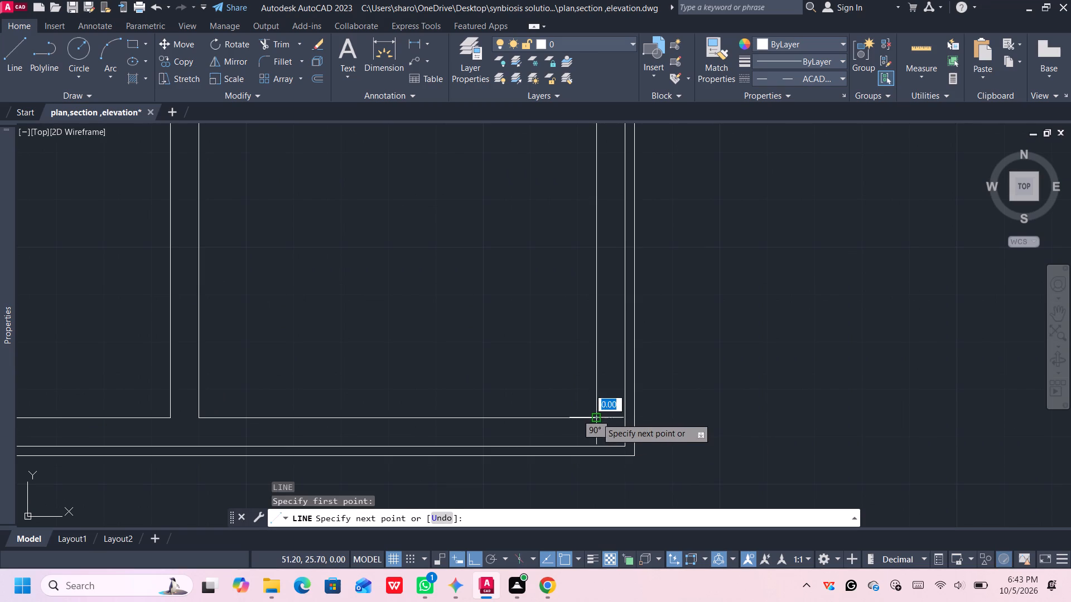
left_click(628, 414)
key("space")
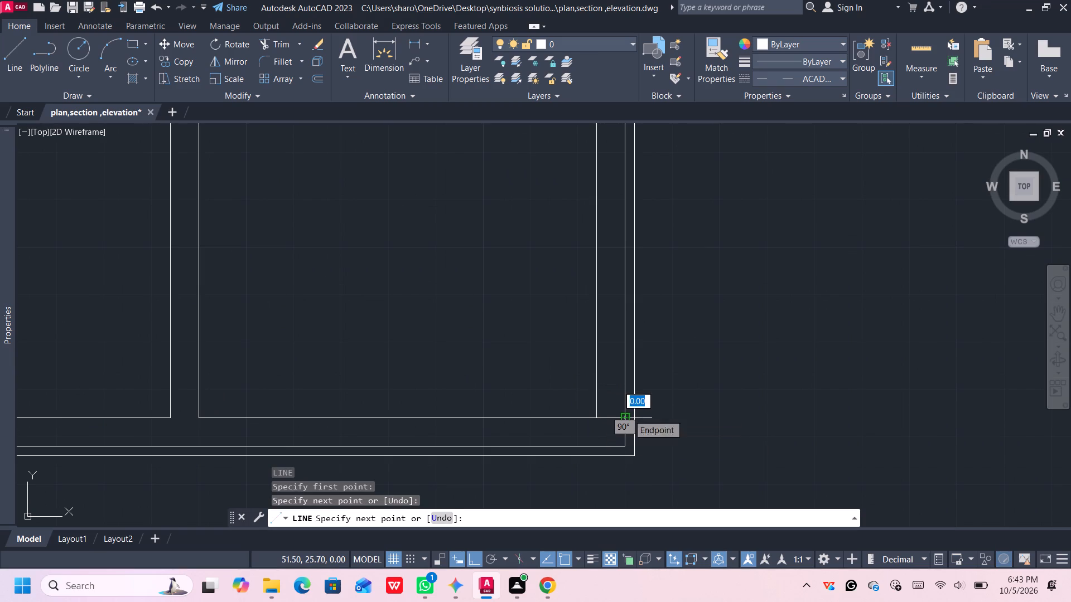
Move the bottom horizontal line in the lower-right room's right wall up by 1 as the lower window jamb.
scroll(626, 387, "down", 1)
middle_click_drag(630, 359, 630, 378)
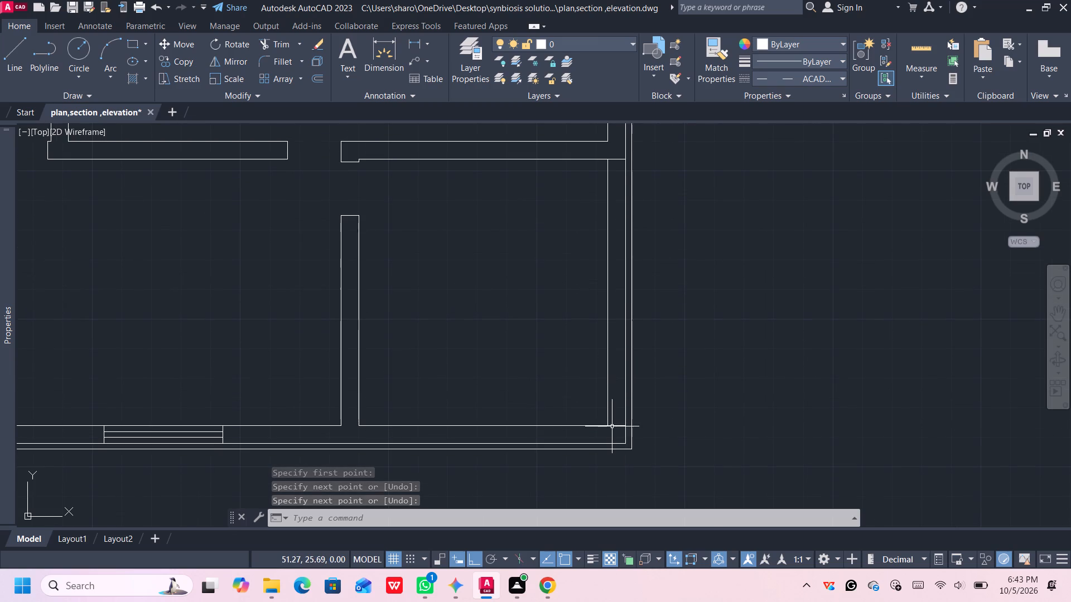
left_click(612, 426)
scroll(616, 423, "up", 2)
scroll(616, 423, "down", 1)
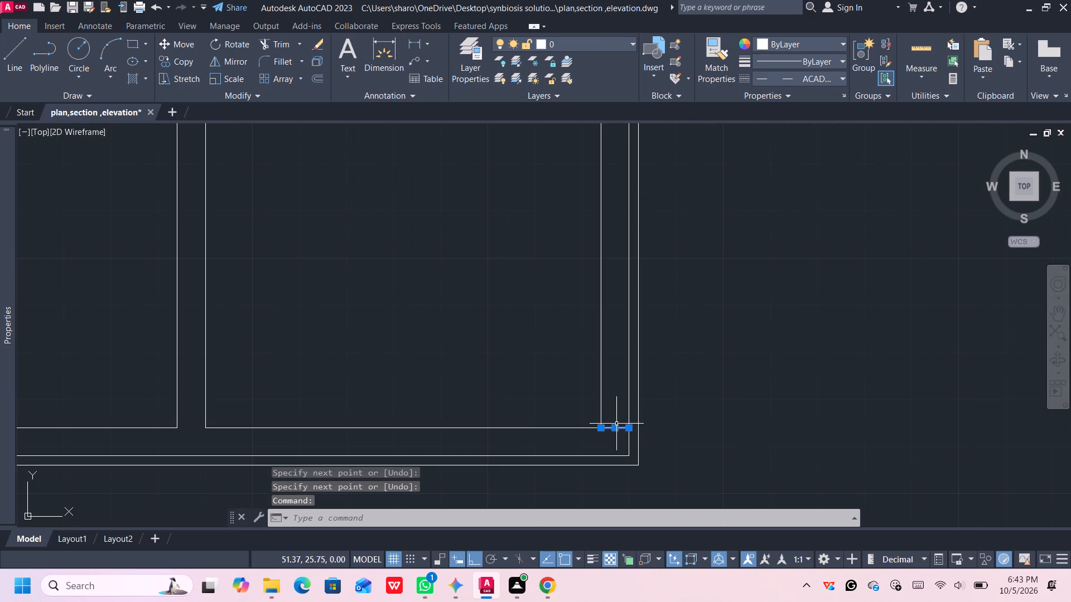
left_click(614, 426)
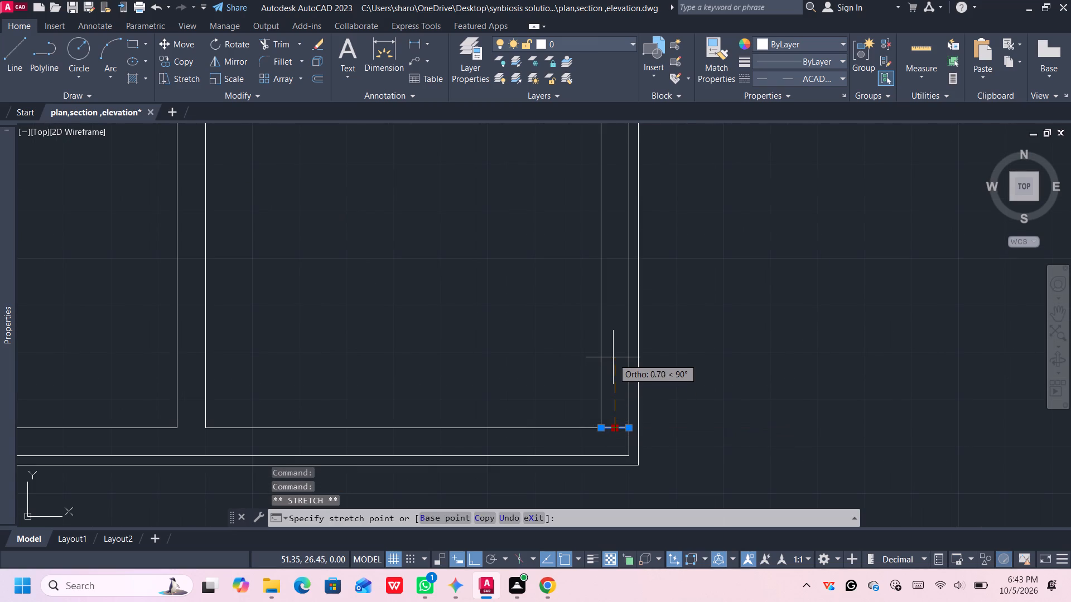
key("1")
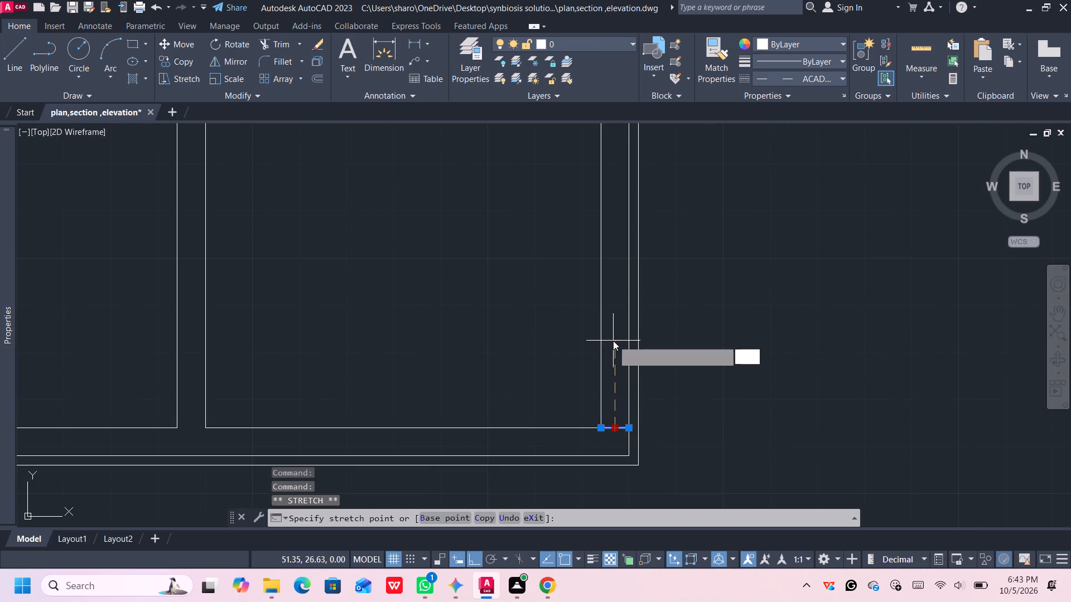
key("Return")
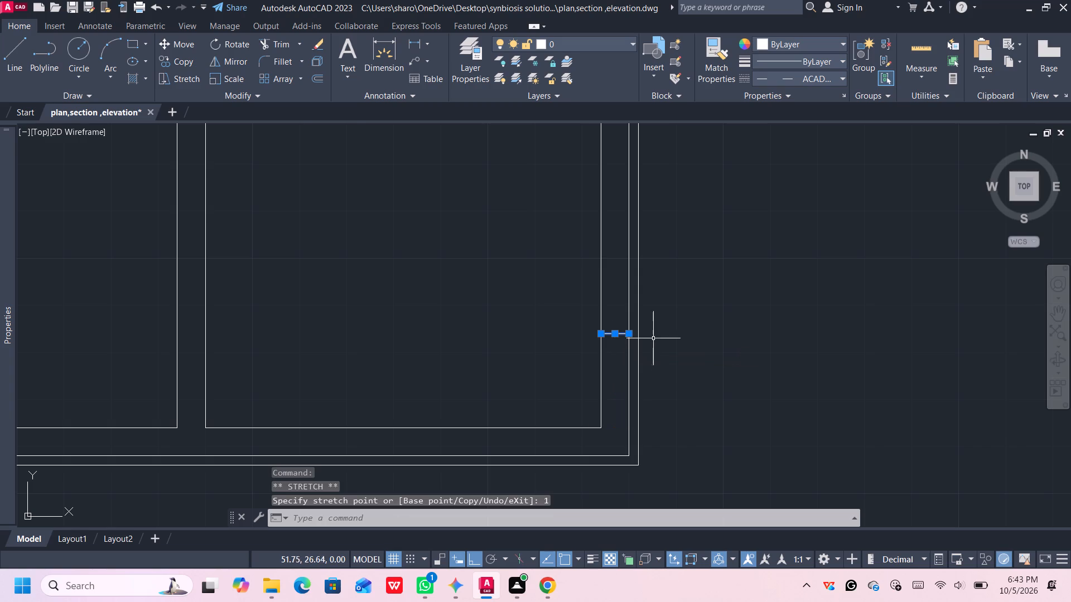
Move the top horizontal line in the lower-right room's right wall down by 1 as the upper window jamb.
scroll(655, 336, "down", 1)
middle_click_drag(673, 327, 687, 404)
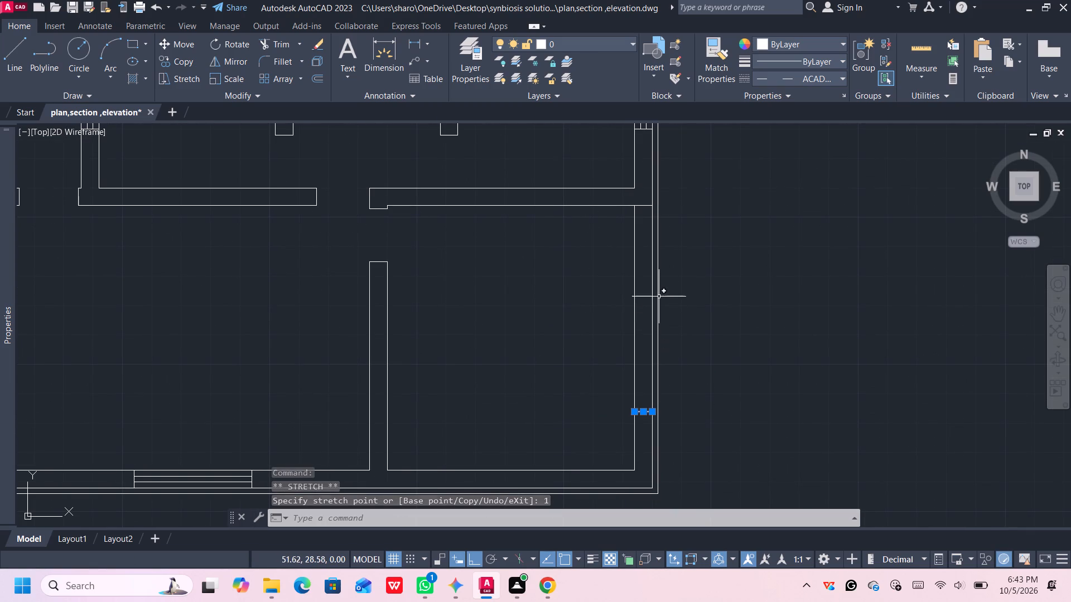
left_click(640, 206)
left_click(640, 206)
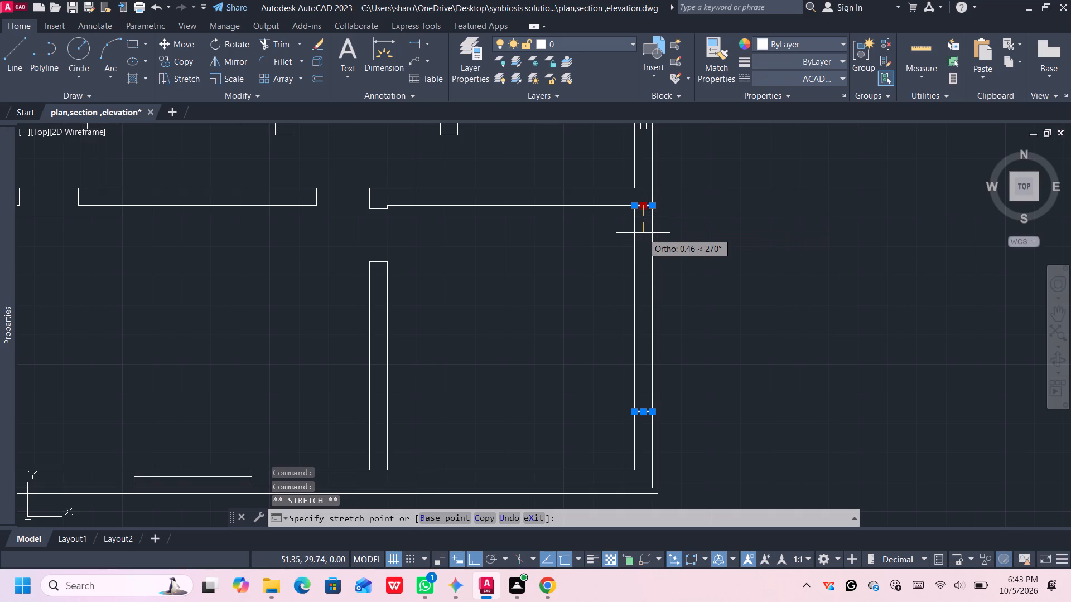
key("1")
key("Return")
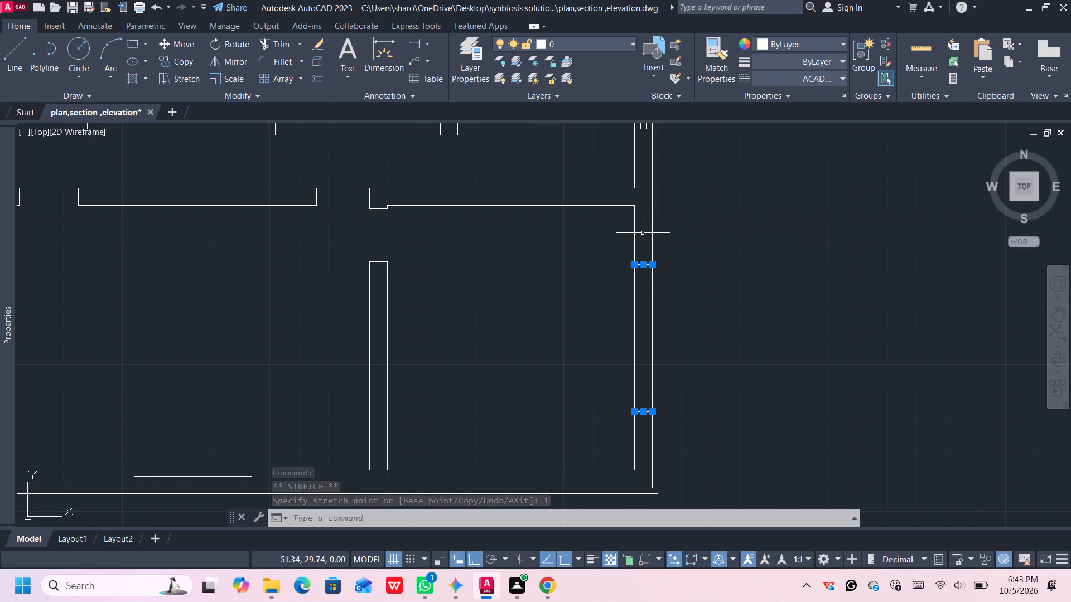
Draw a vertical line between the outer ends of the two window jamb lines in the lower-right room's right wall.
middle_click_drag(662, 283, 678, 282)
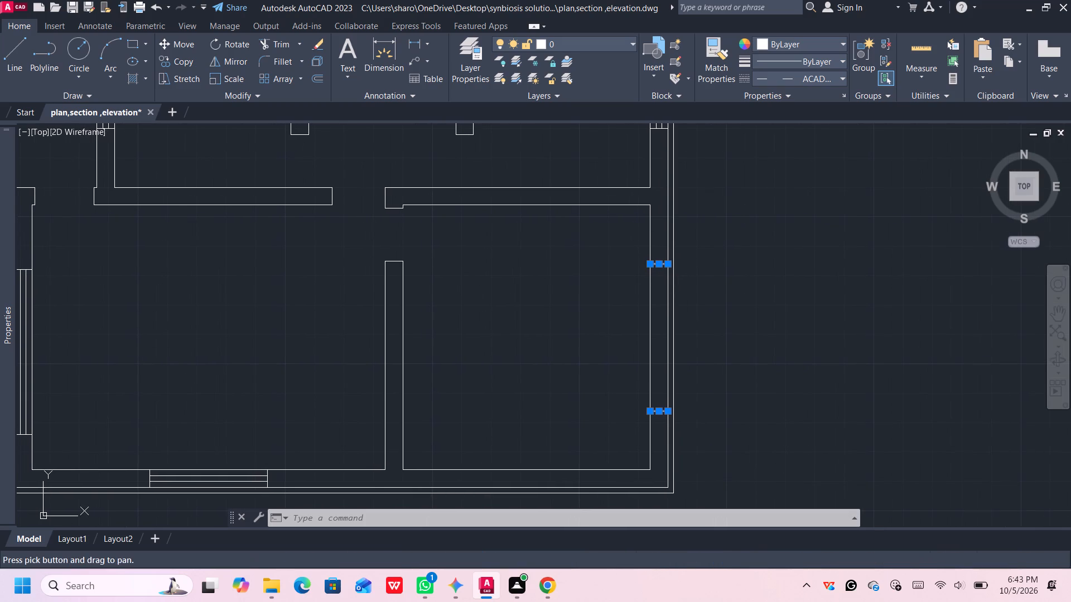
key("space")
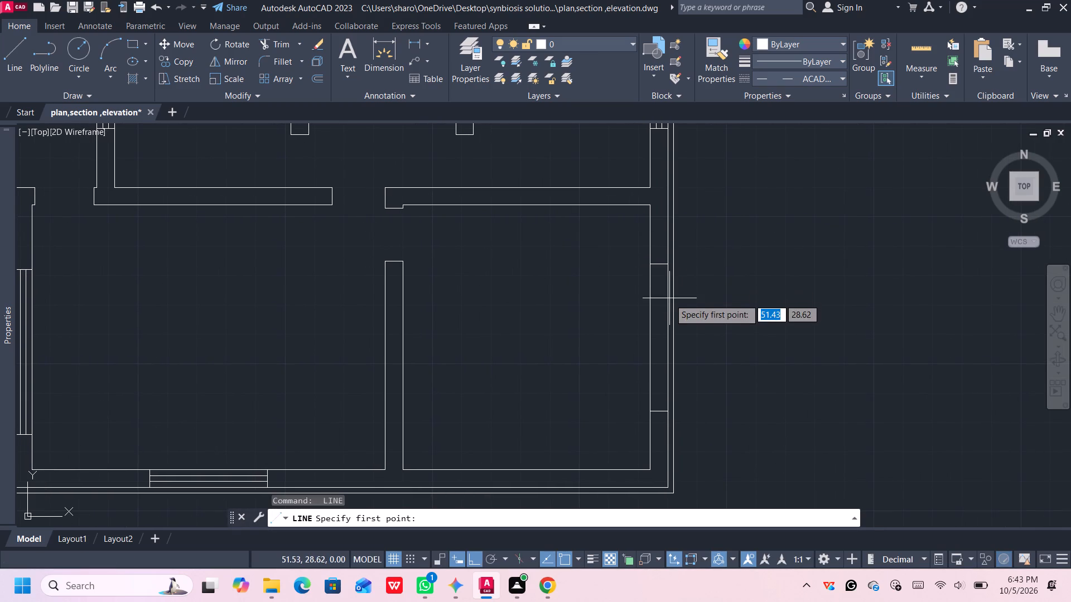
left_click(670, 265)
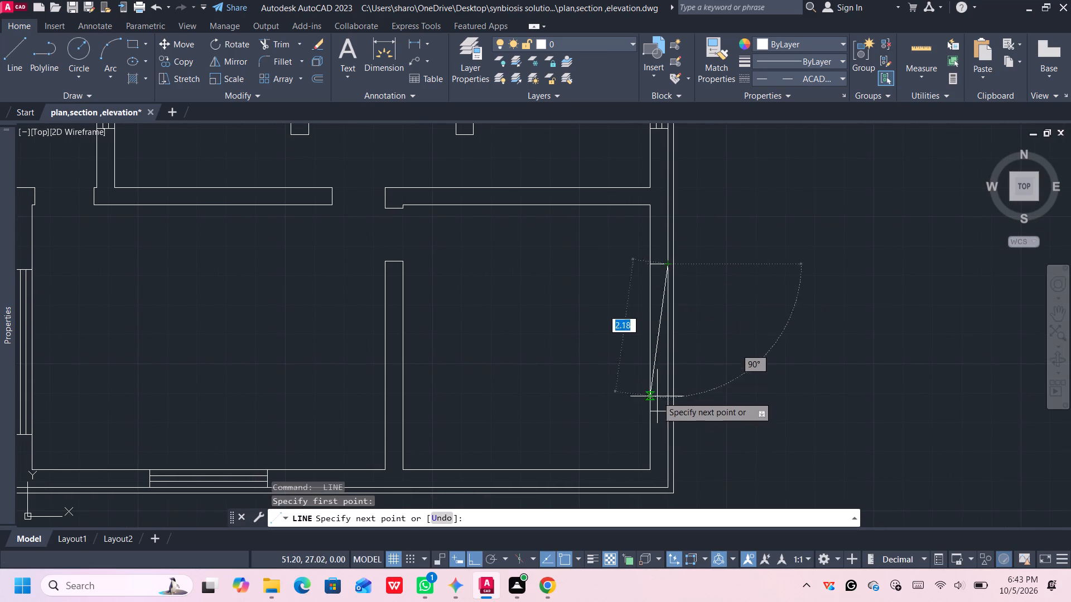
left_click(666, 412)
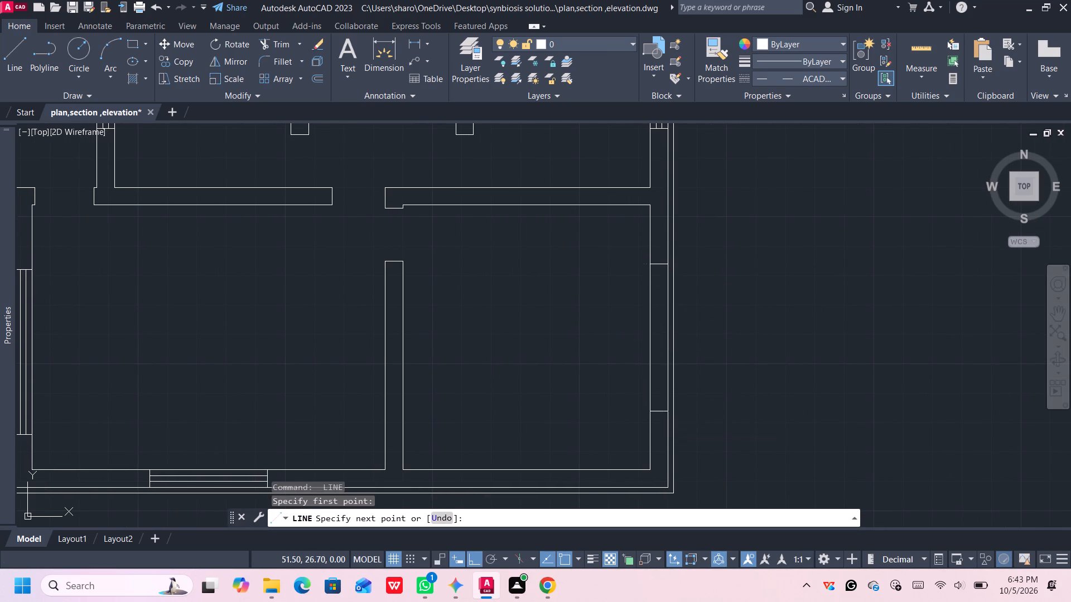
key("space")
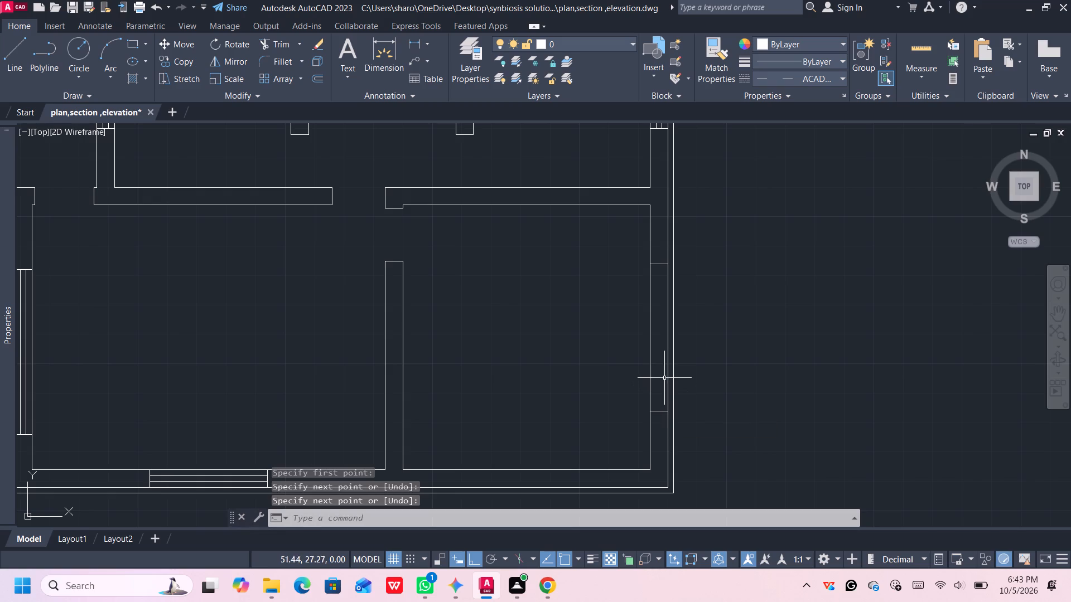
Move the new vertical window line 0.1 inward, toward the lower-right room.
left_click(667, 372)
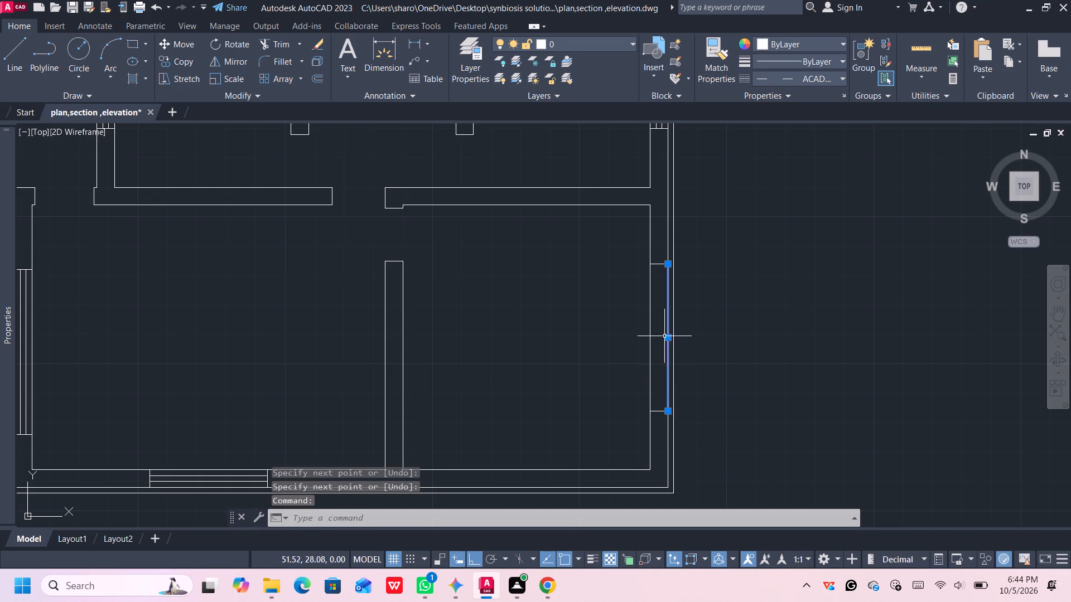
left_click(666, 336)
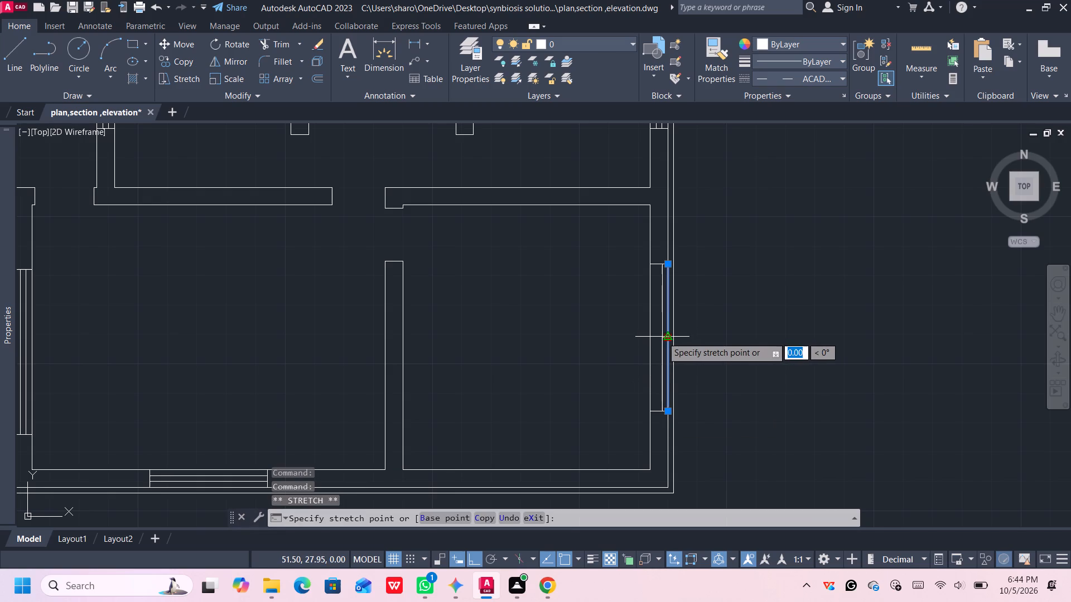
scroll(662, 337, "up", 2)
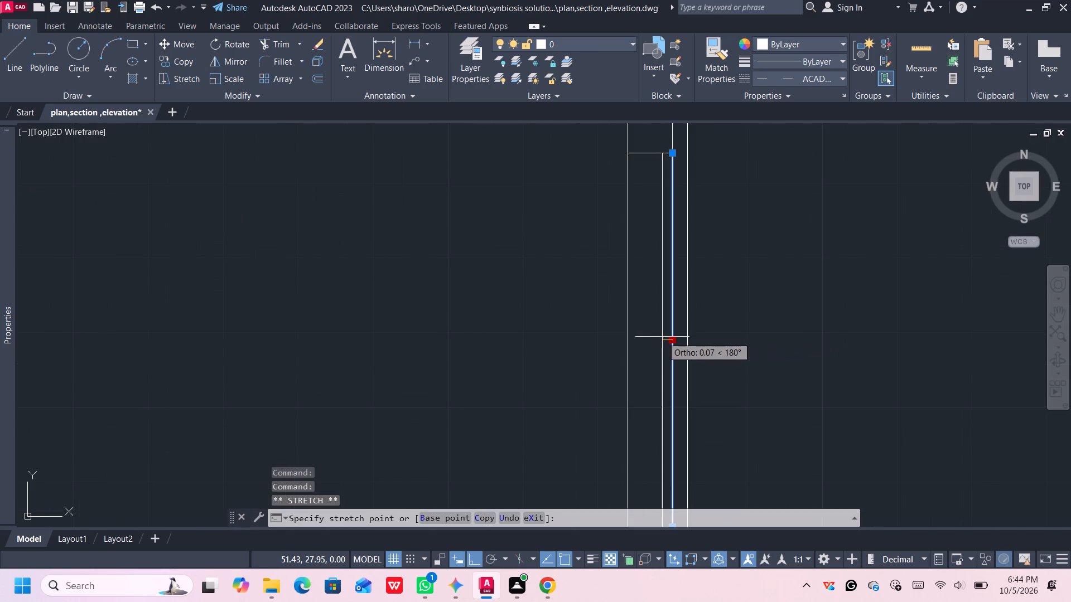
type("0.1")
key("Return")
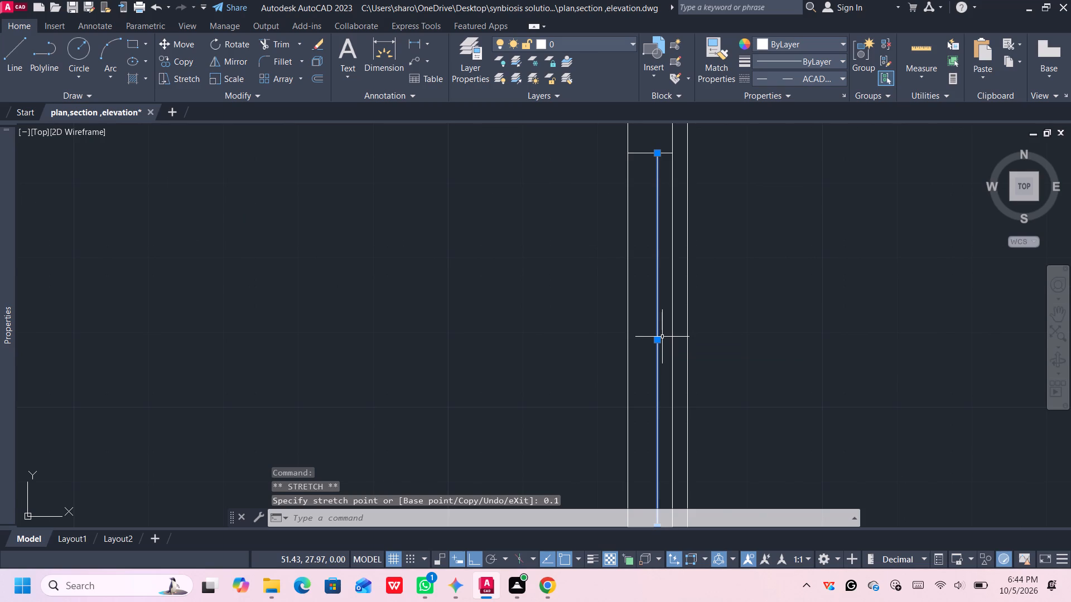
Offset the vertical window line by 0.1 toward the room to complete the lower-right room's right-wall window.
key("o")
key("Return")
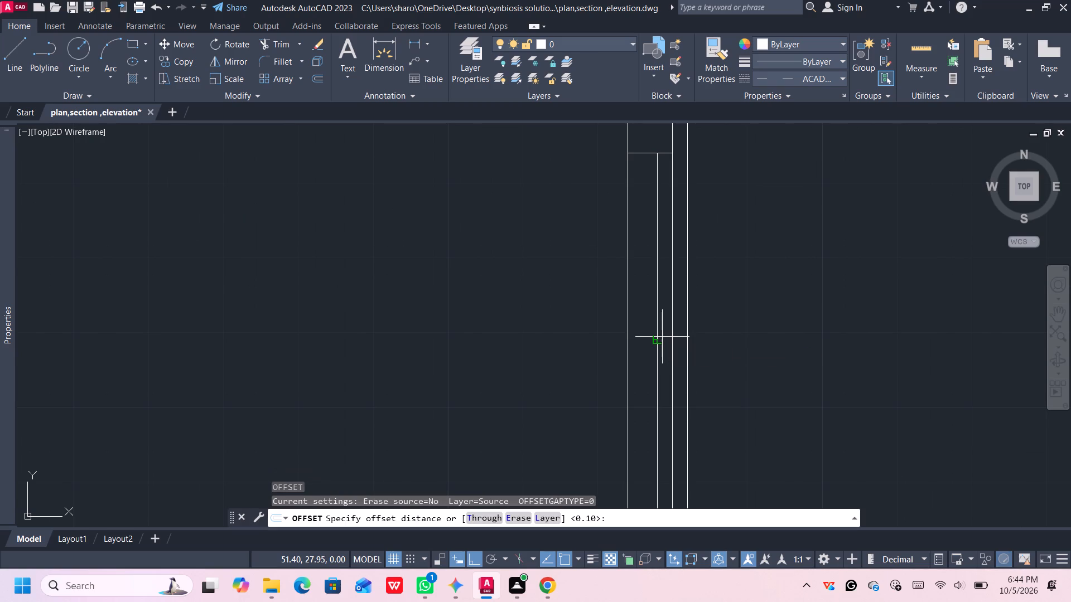
left_click(656, 340)
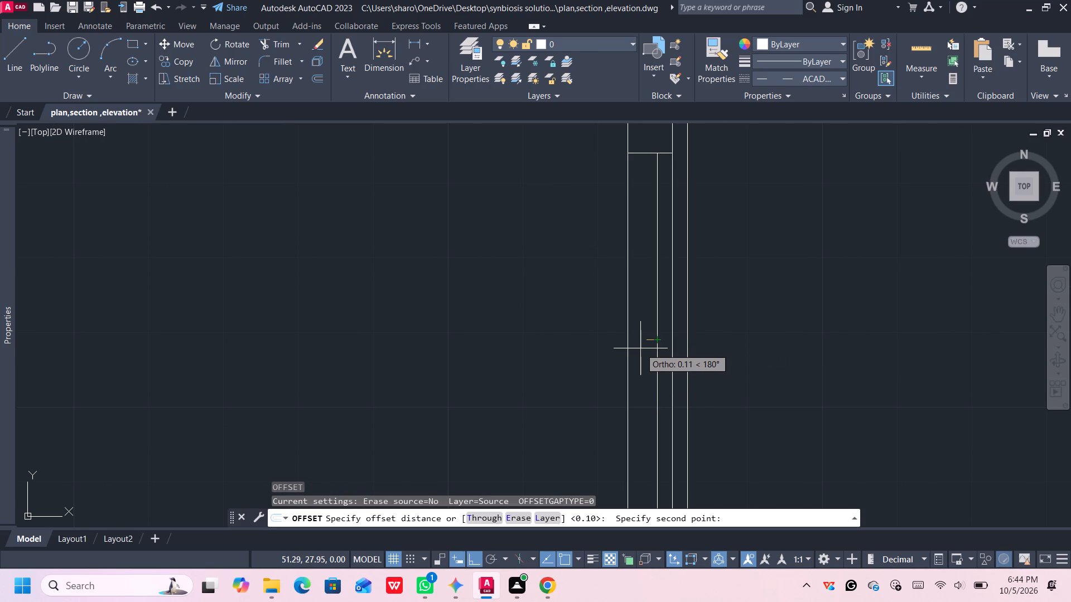
type("0.1")
key("Return")
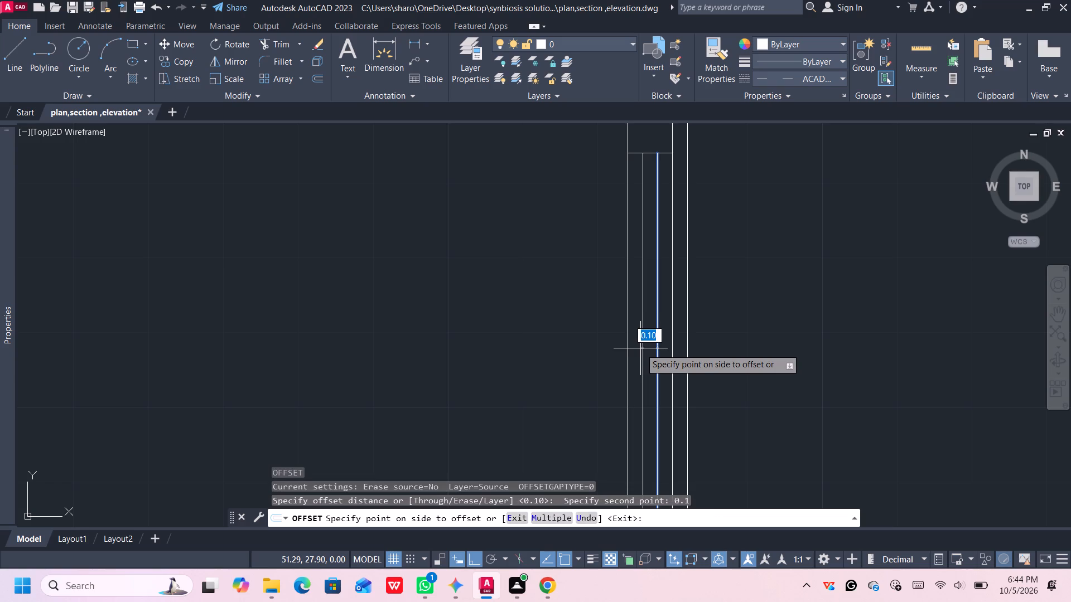
left_click(640, 348)
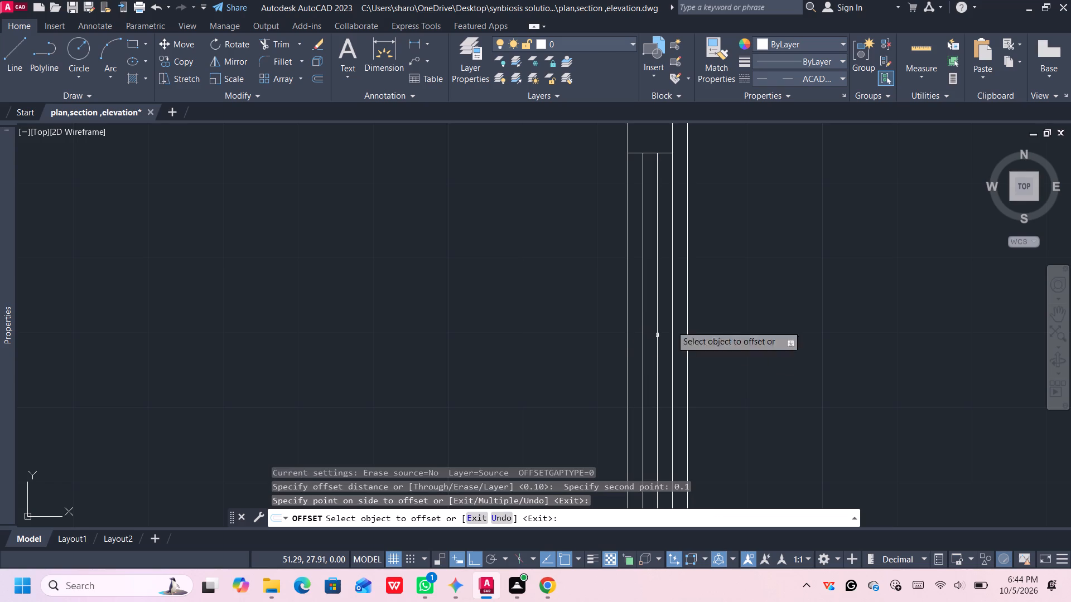
scroll(710, 303, "down", 2)
middle_click_drag(720, 303, 727, 322)
scroll(729, 322, "down", 1)
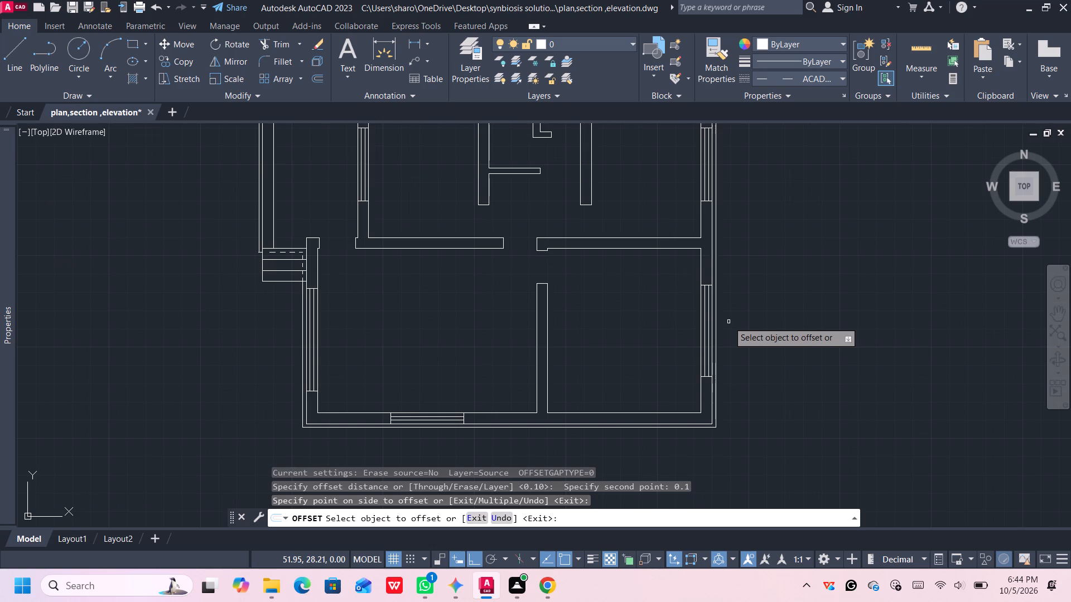
key("Escape")
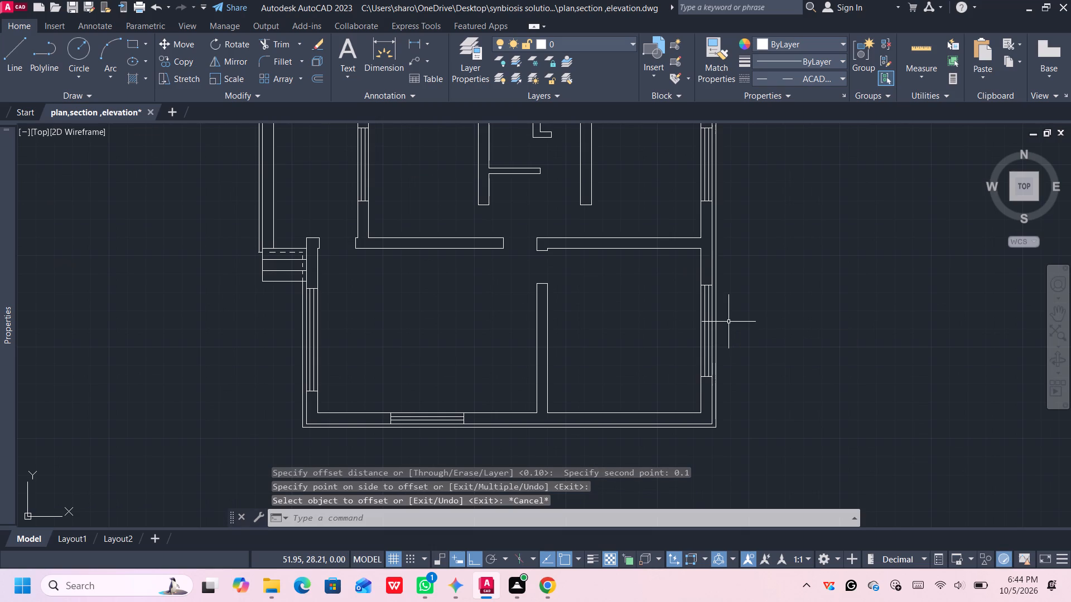
Save the drawing with the floor plan's added windows.
scroll(604, 343, "down", 1)
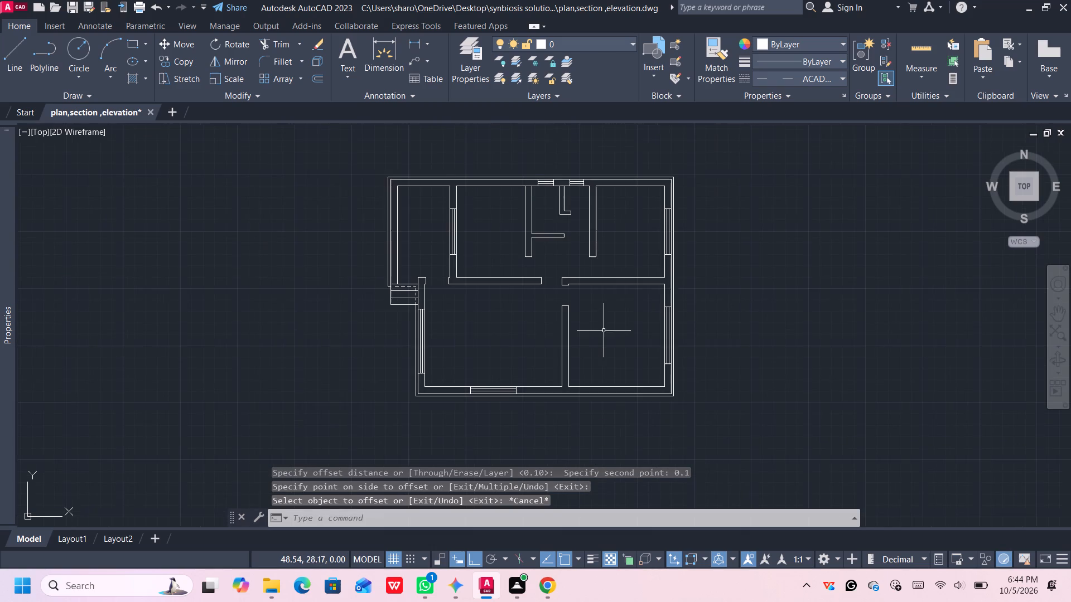
middle_click_drag(604, 331, 620, 357)
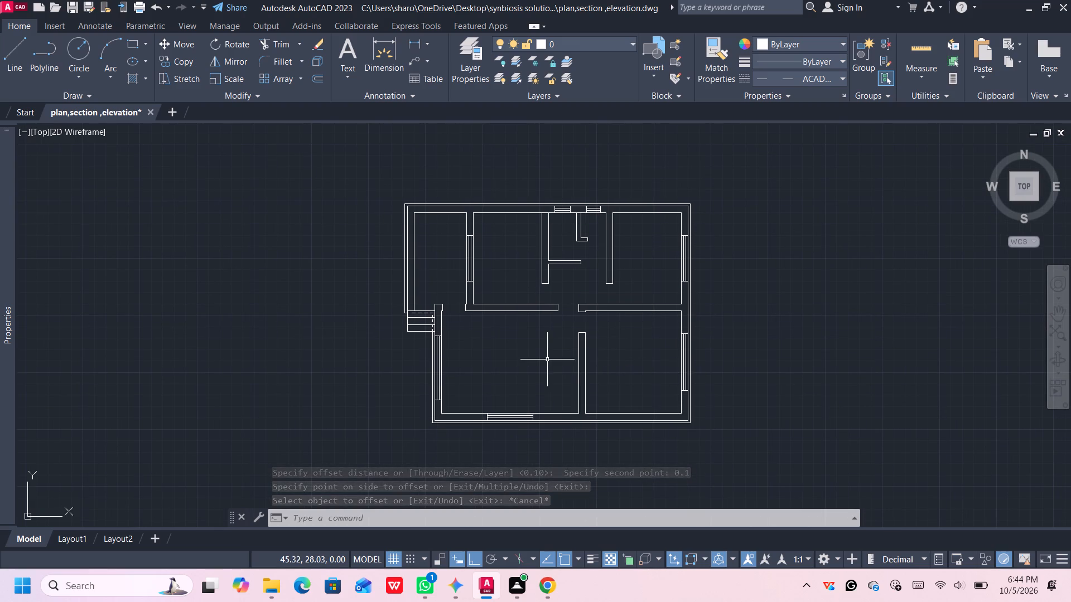
middle_click_drag(547, 358, 557, 328)
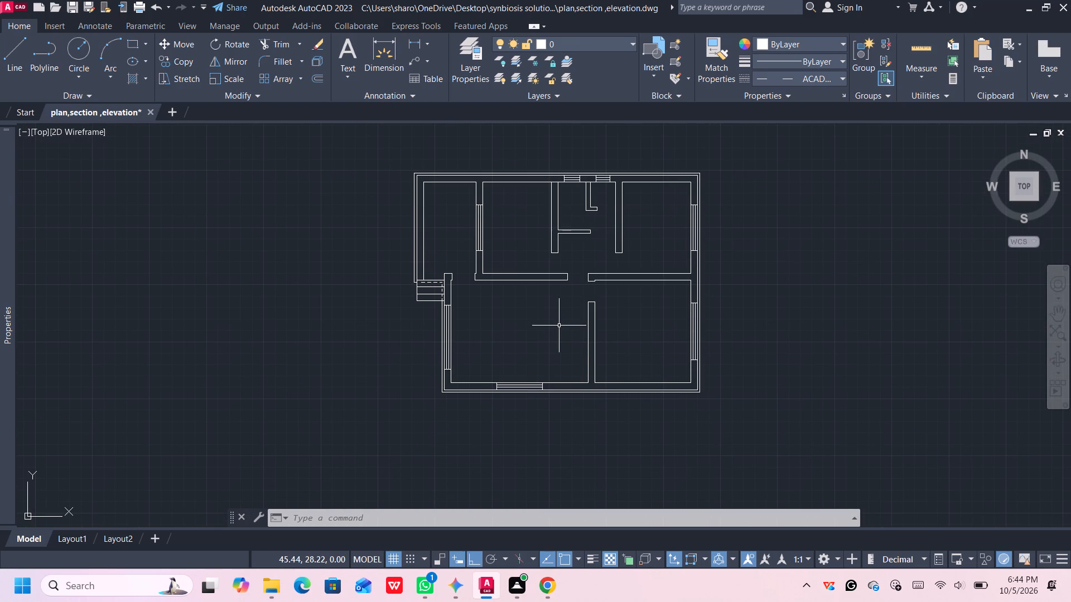
key("ctrl+s")
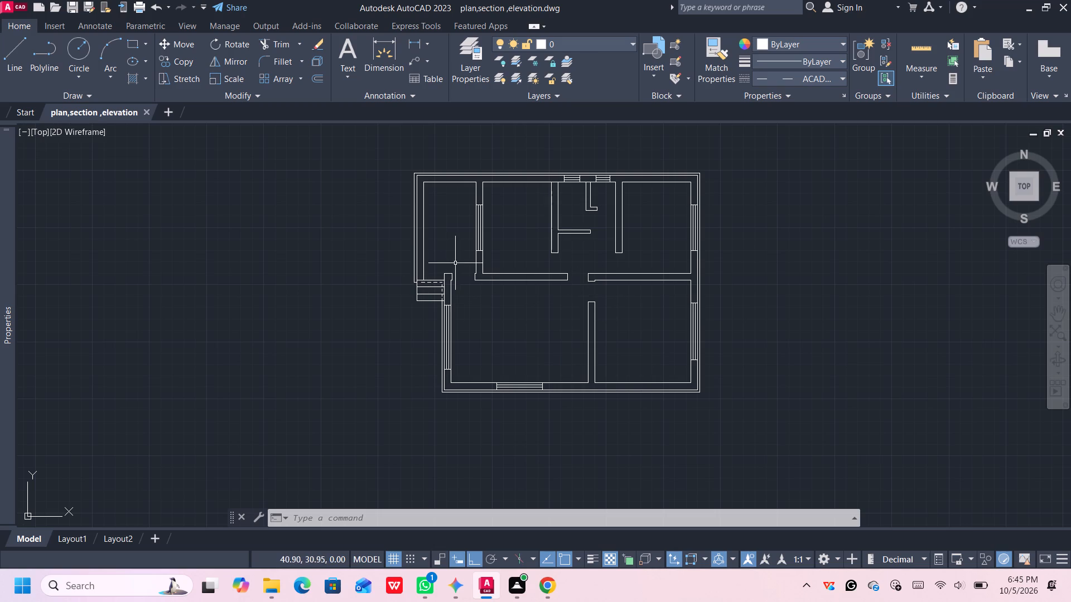
Measure the entrance opening between the left wall and the opposite jamb above the entrance steps.
middle_click_drag(458, 262, 464, 279)
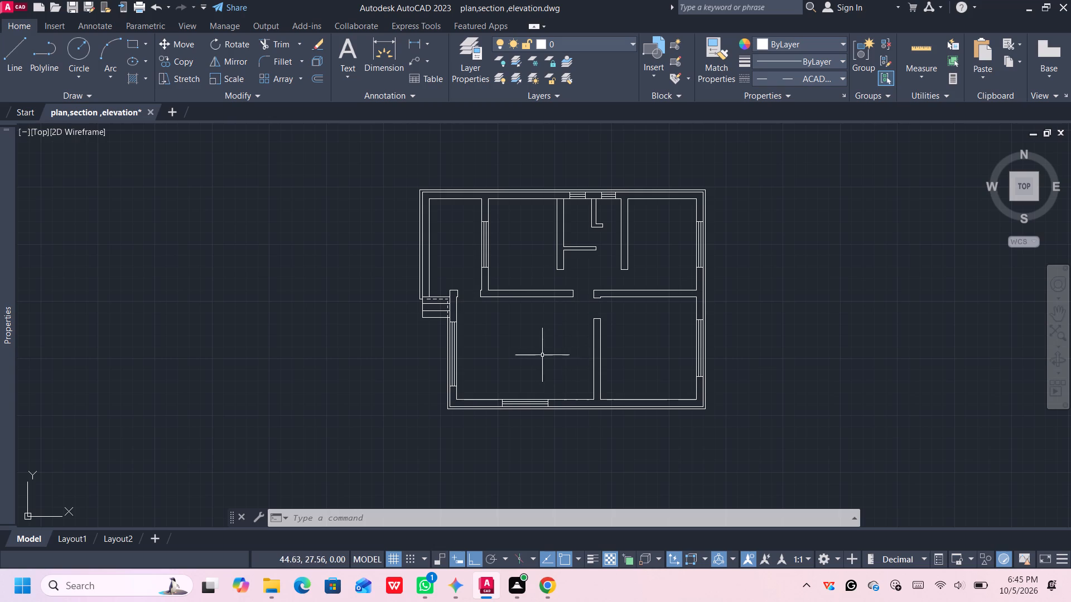
scroll(445, 307, "up", 2)
middle_click_drag(446, 292, 460, 318)
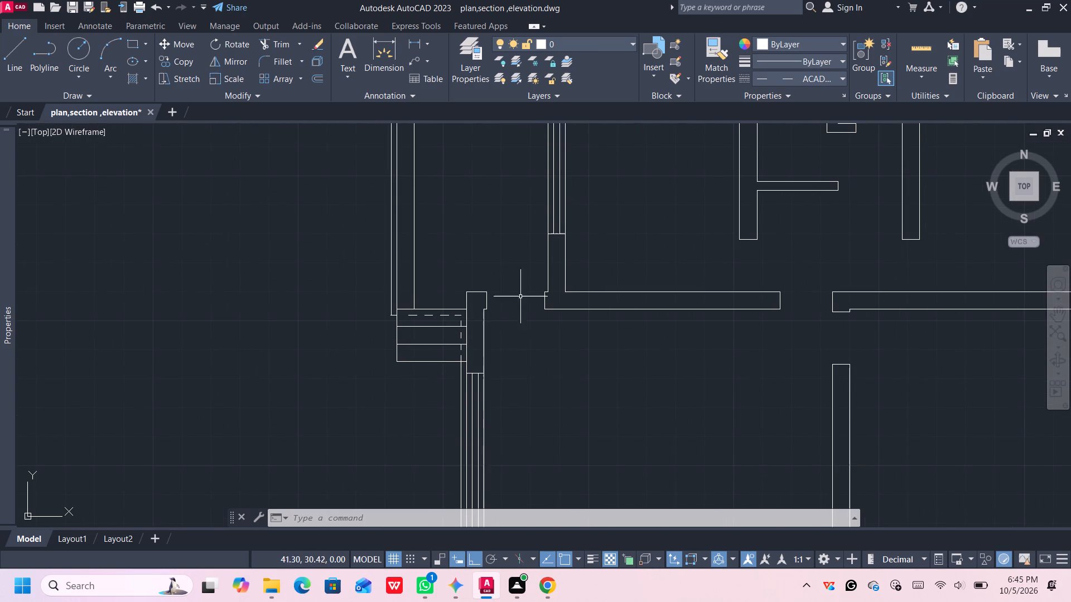
left_click(923, 46)
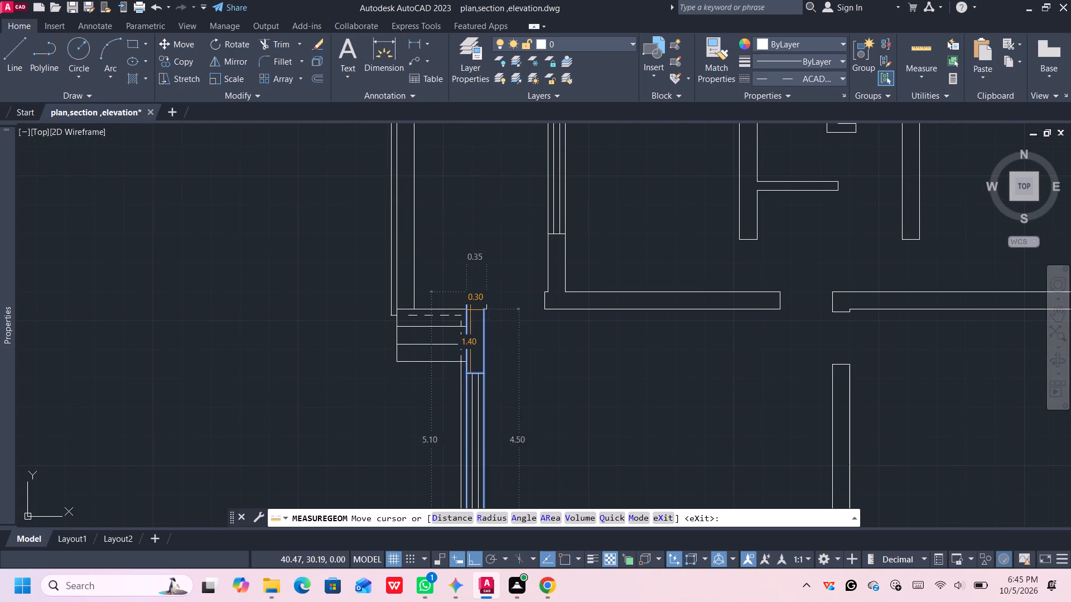
scroll(452, 298, "up", 2)
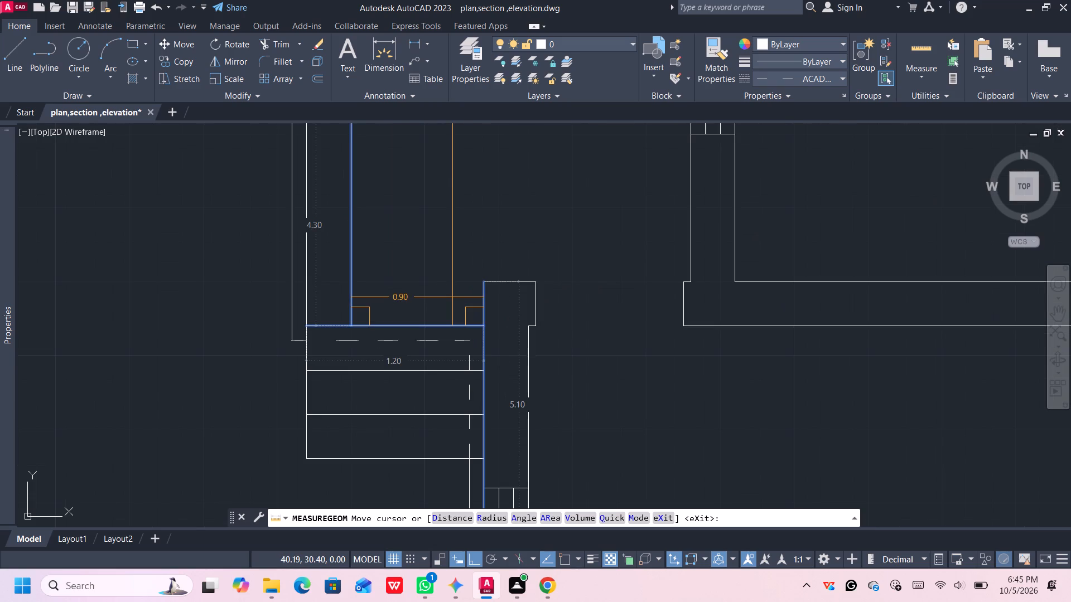
key("Escape")
Draw connected entrance door lines from the left wall's inner lower end: 0.05 right, 0.9 up, and diagonally down to the opposite jamb.
middle_click_drag(424, 307, 423, 297)
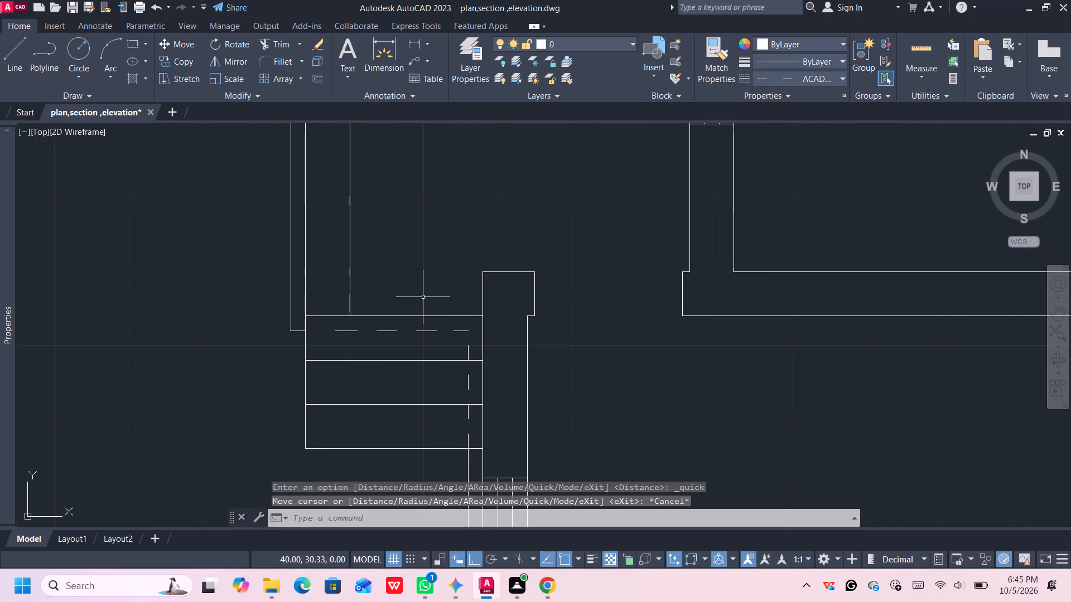
middle_click_drag(387, 301, 399, 318)
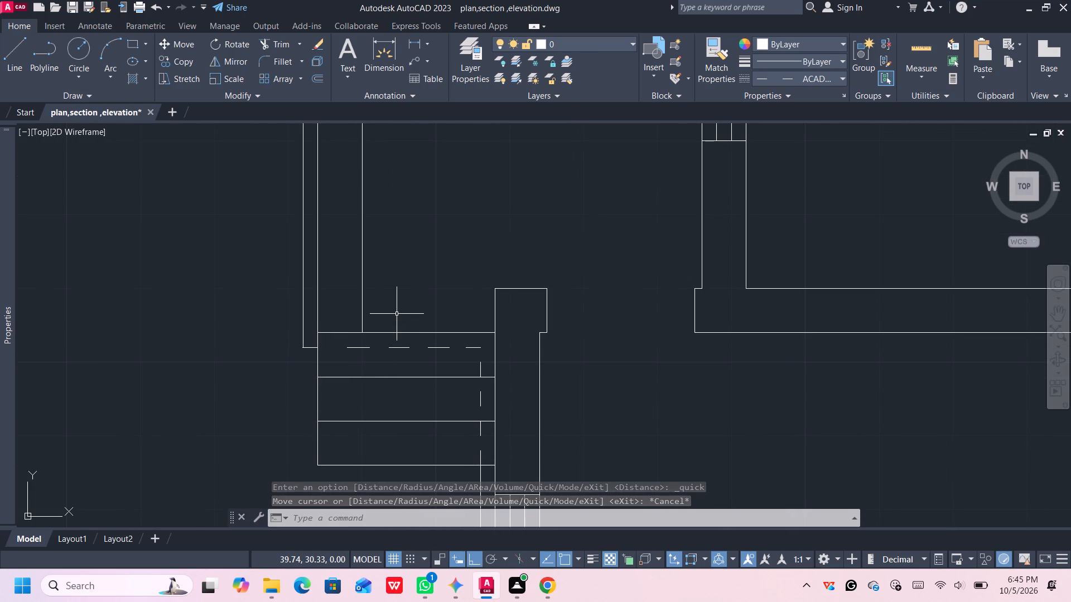
key("l")
key("Return")
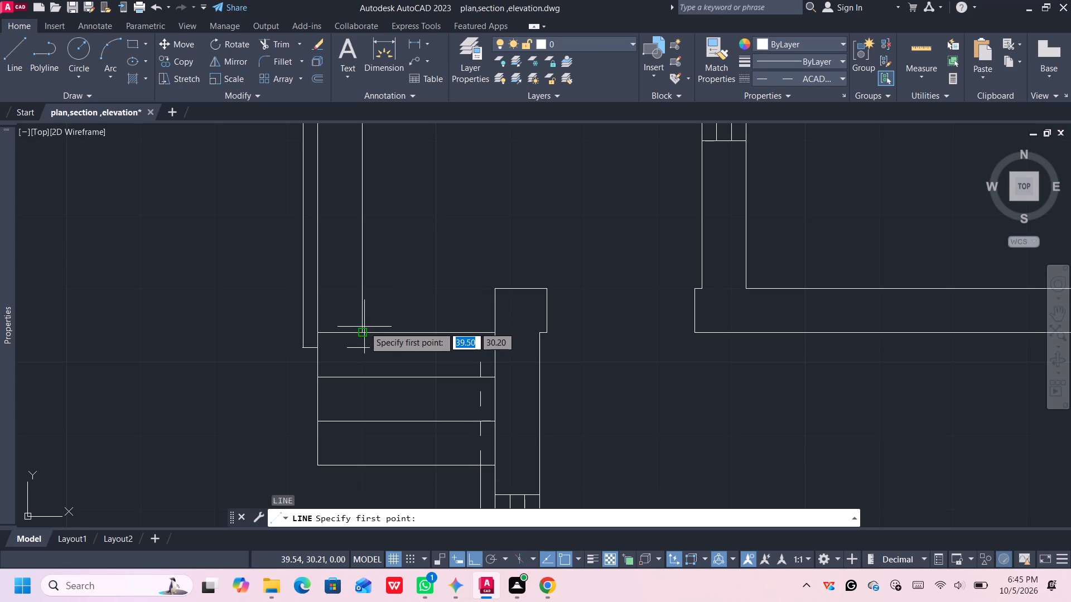
left_click(365, 333)
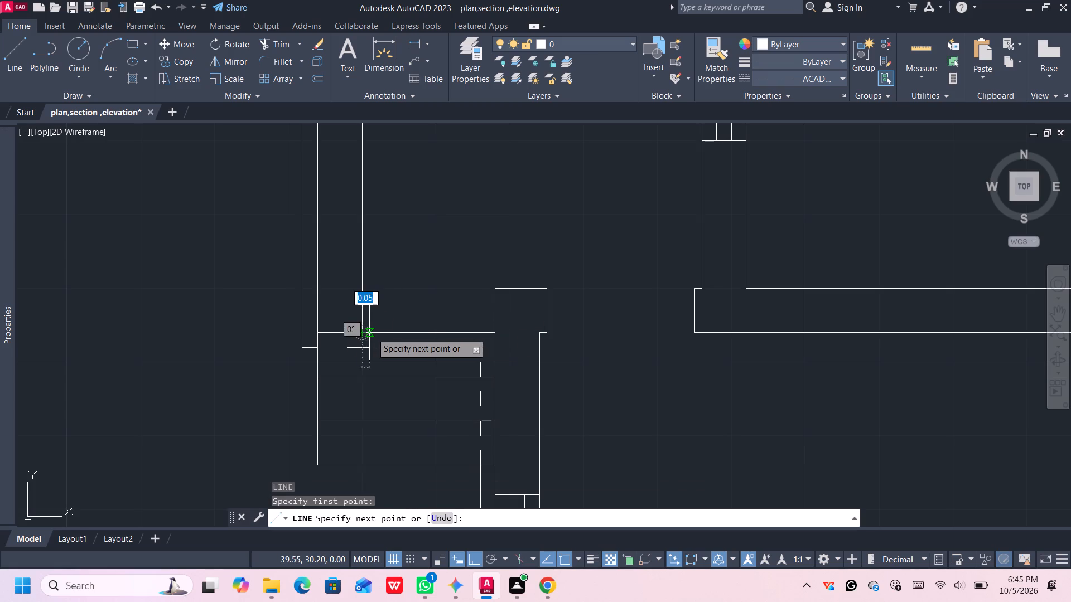
scroll(373, 332, "up", 2)
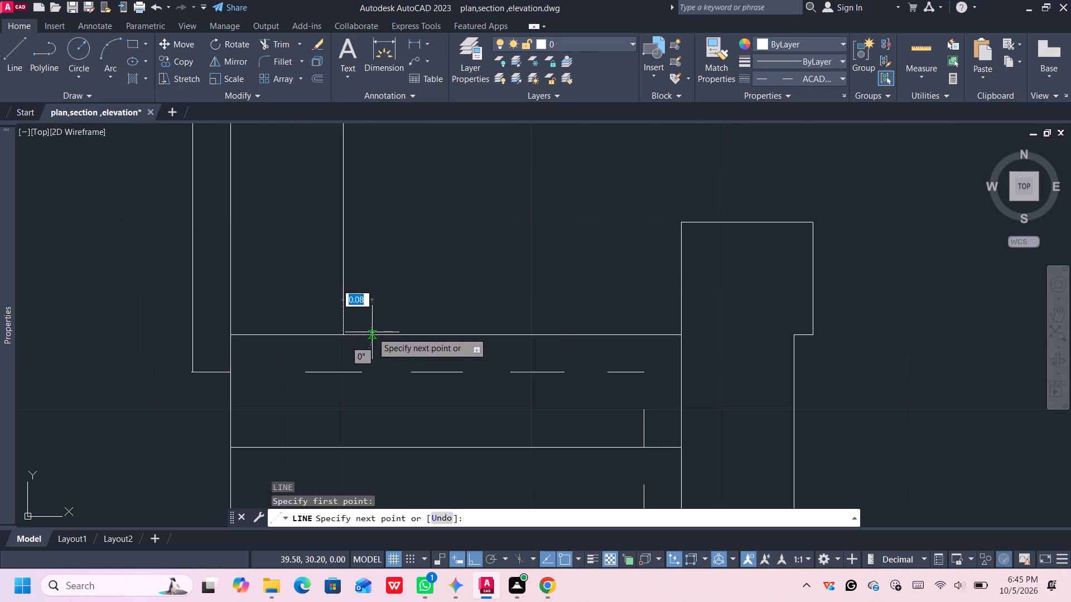
type("0.0")
key("5")
key("Return")
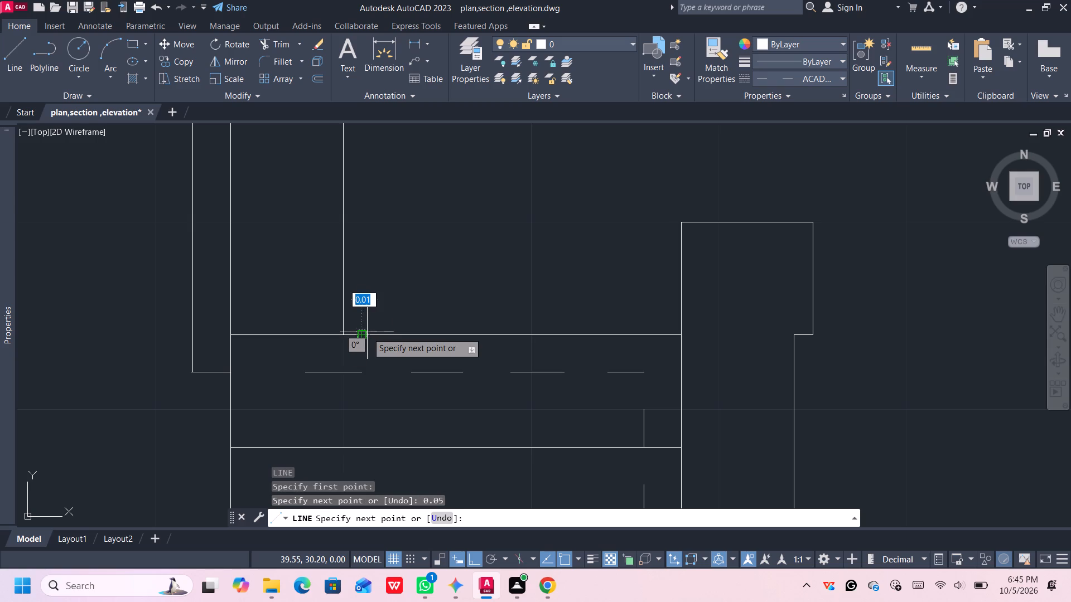
scroll(392, 153, "down", 1)
middle_click_drag(392, 153, 412, 284)
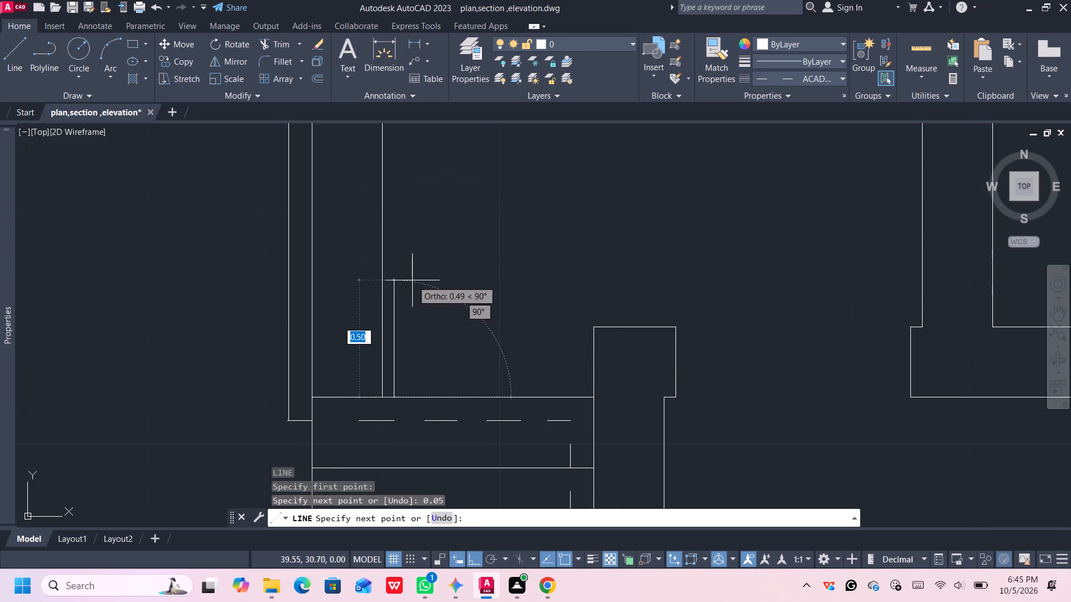
type("0.6")
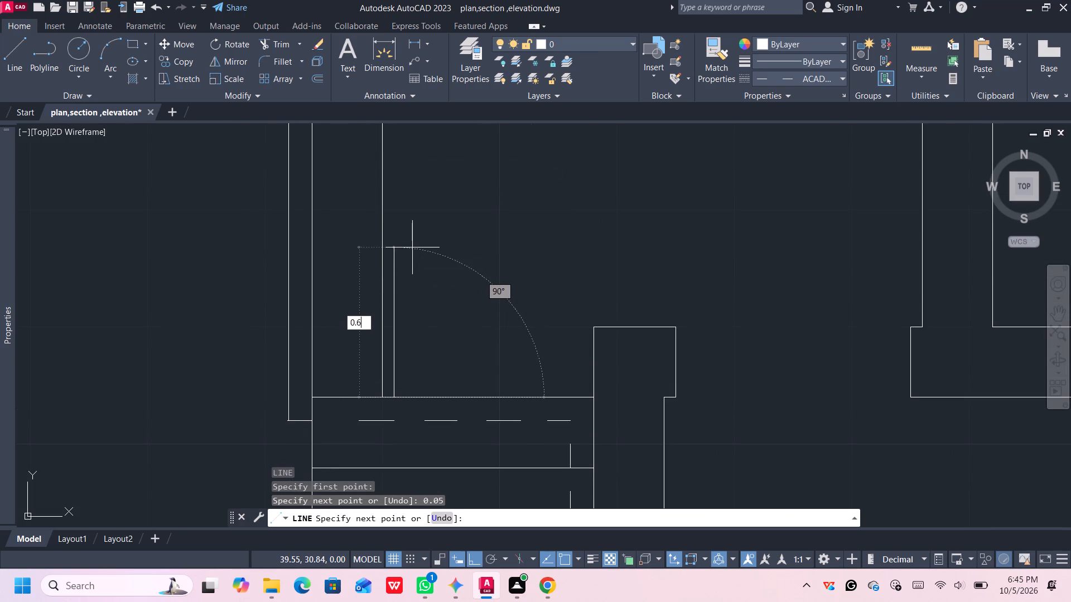
key("BackSpace")
key("8")
key("BackSpace")
key("9")
key("Return")
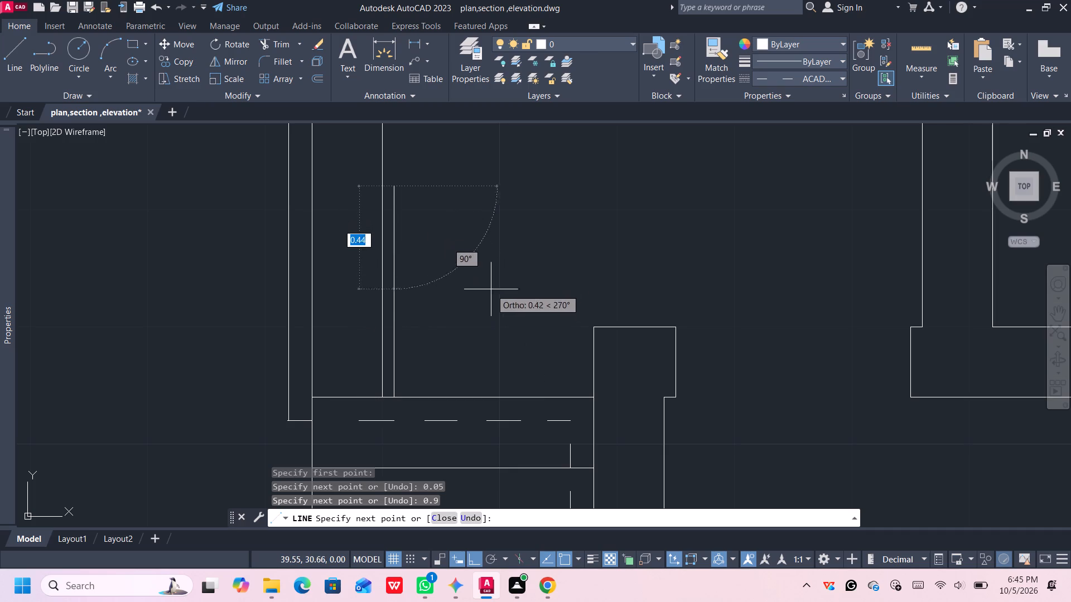
left_click(591, 394)
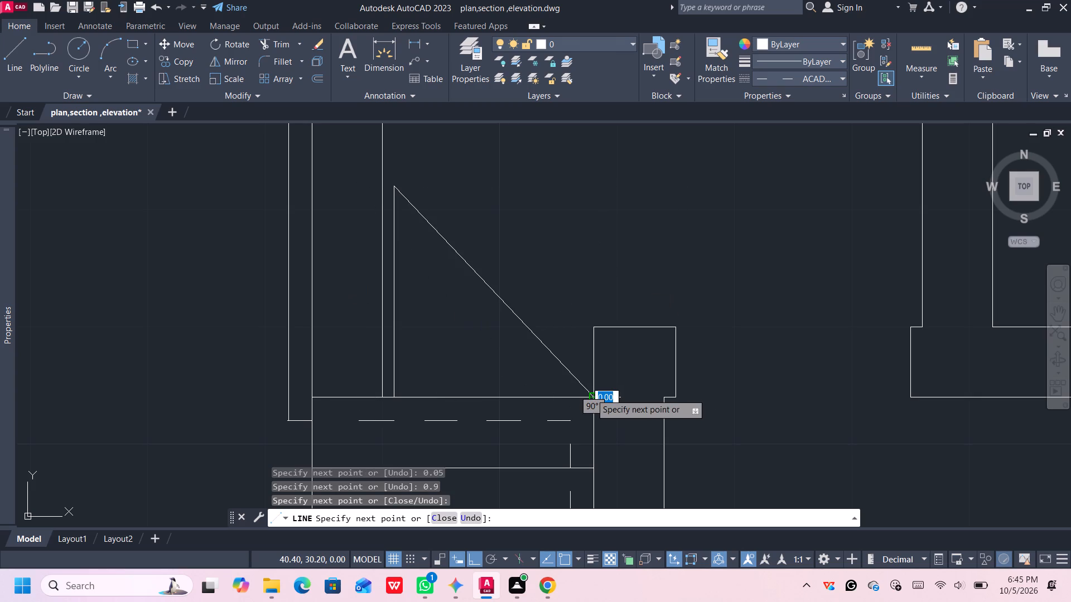
key("space")
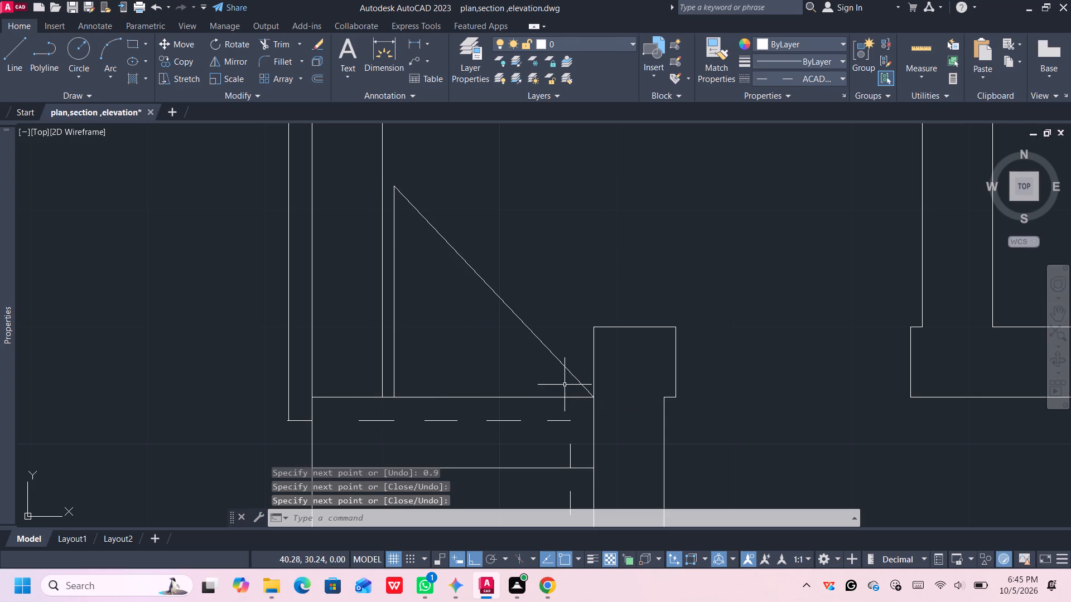
With polar tracking enabled, draw a slanted line about 0.15 long at 240° across the lower end of the door diagonal.
middle_click_drag(512, 270, 516, 278)
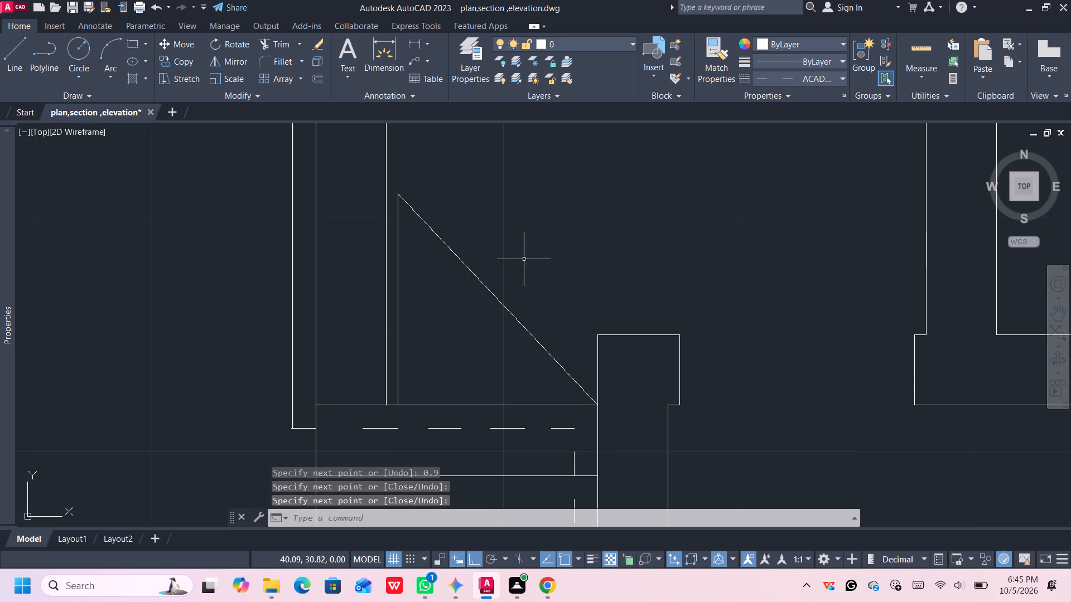
key("l")
key("Return")
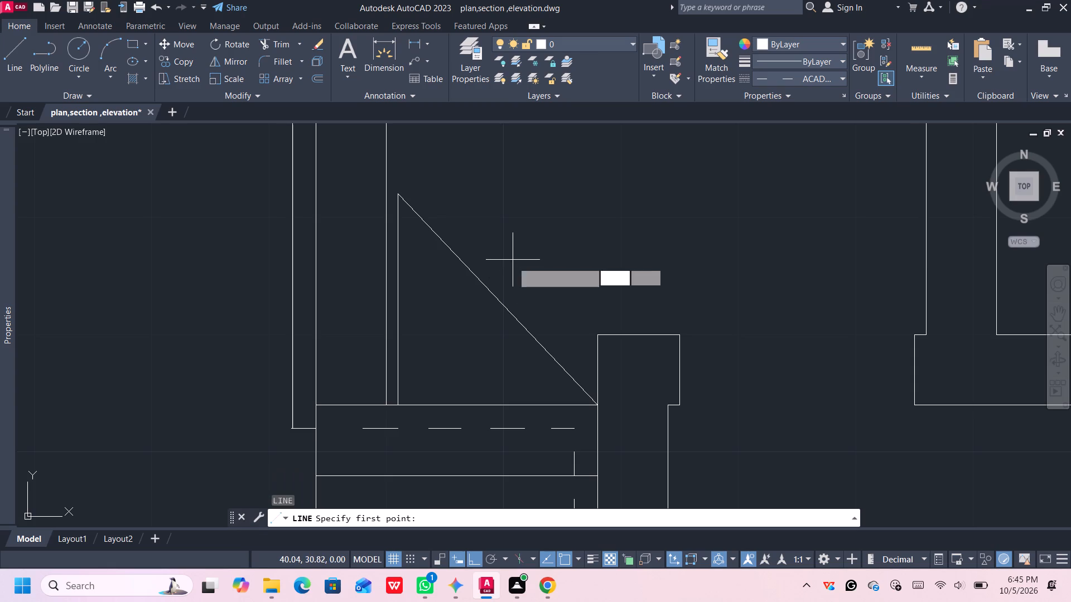
left_click(572, 363)
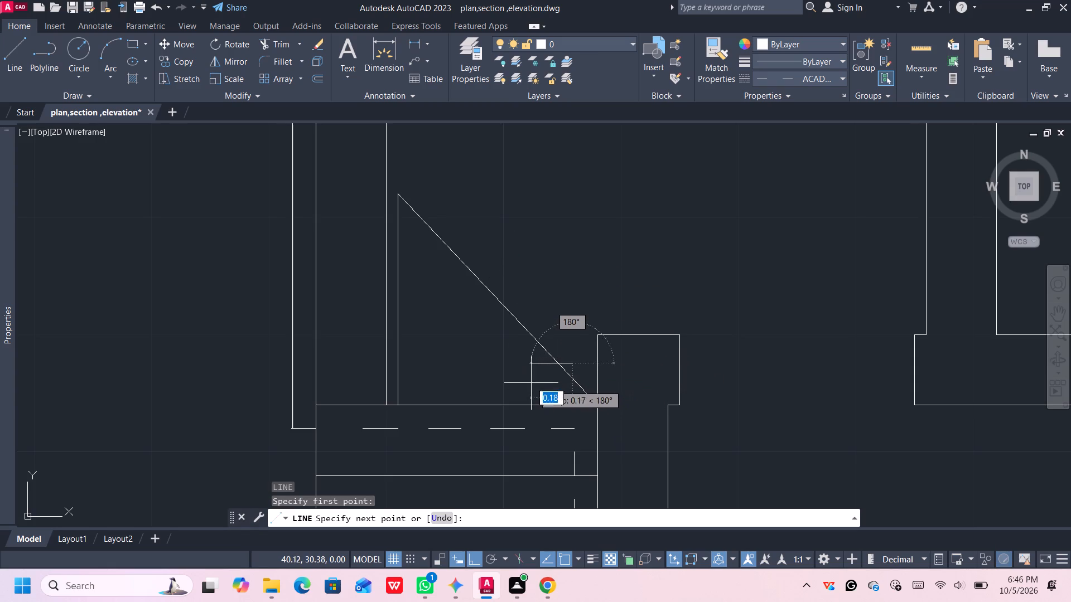
left_click(562, 558)
left_click(566, 562)
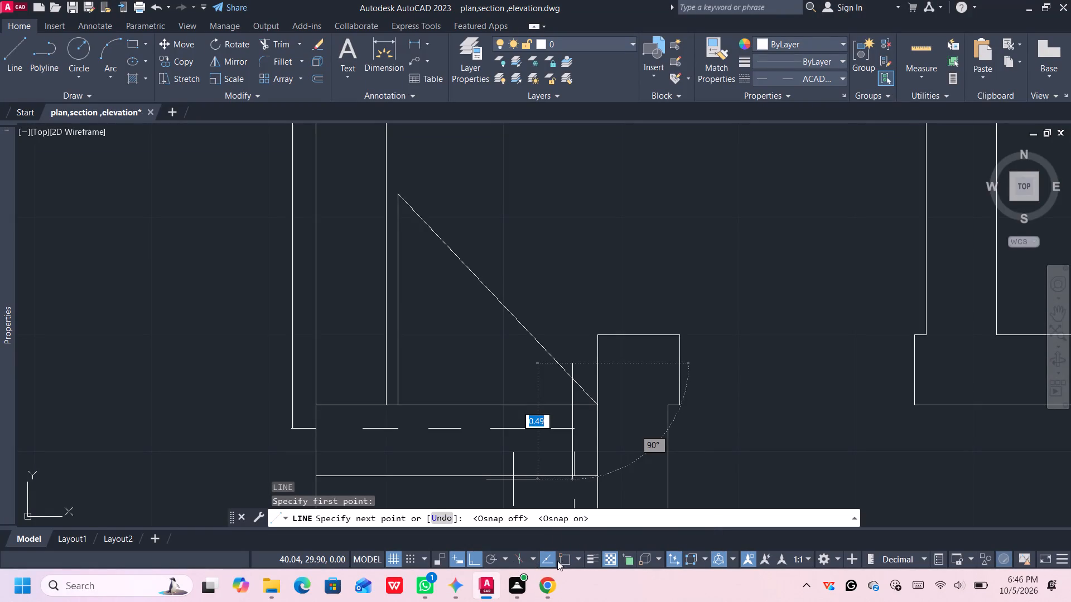
left_click(494, 560)
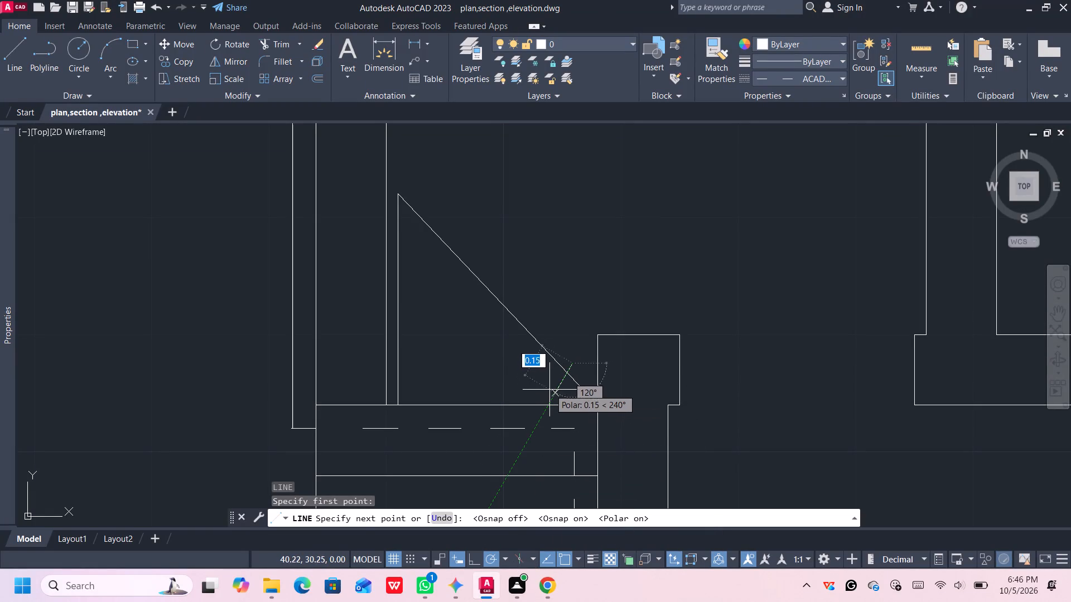
left_click(549, 389)
key("space")
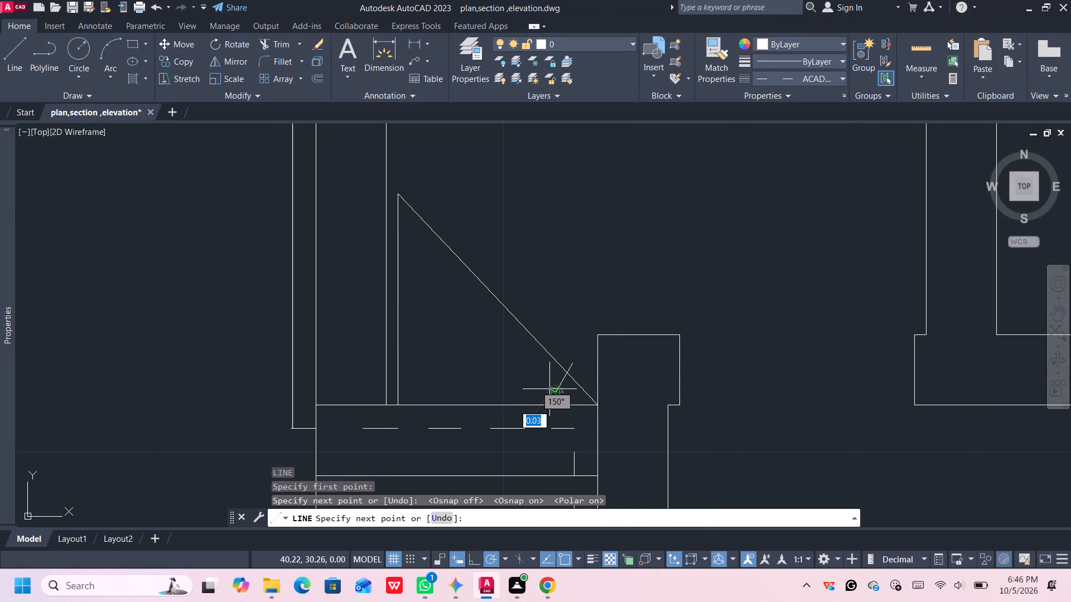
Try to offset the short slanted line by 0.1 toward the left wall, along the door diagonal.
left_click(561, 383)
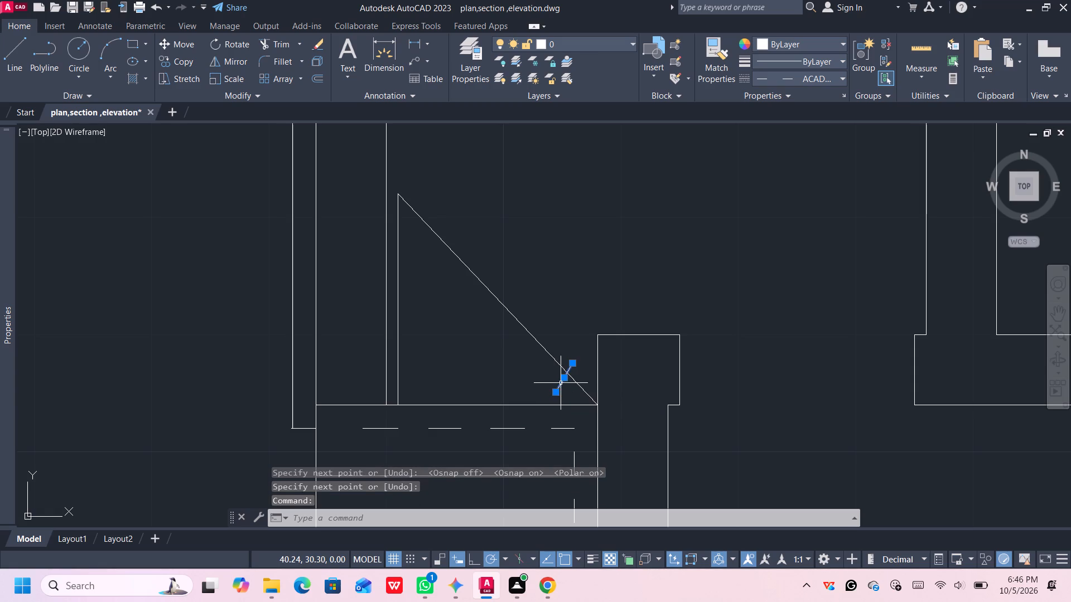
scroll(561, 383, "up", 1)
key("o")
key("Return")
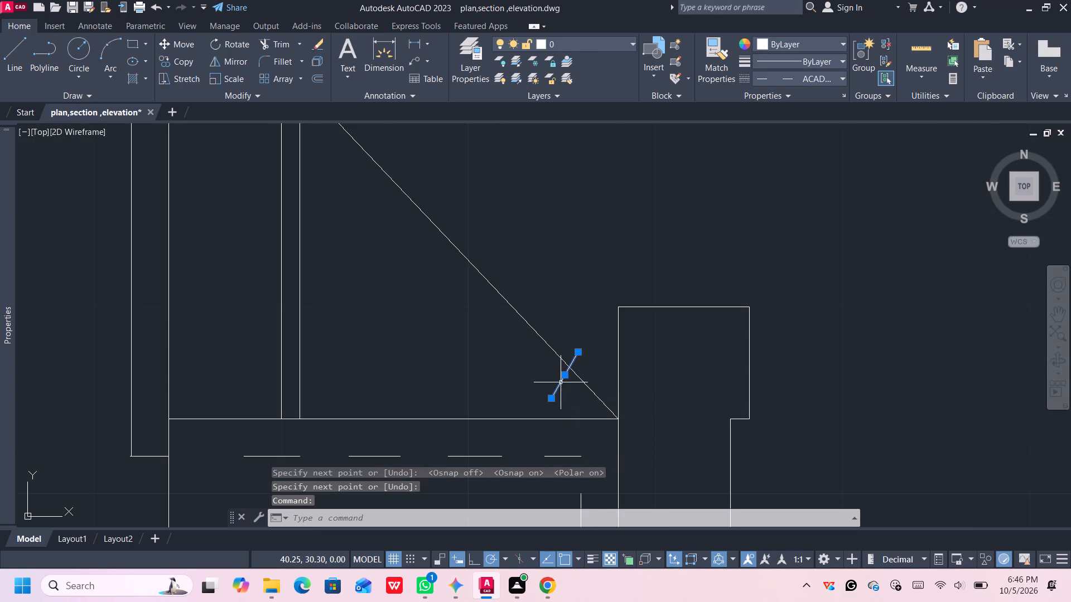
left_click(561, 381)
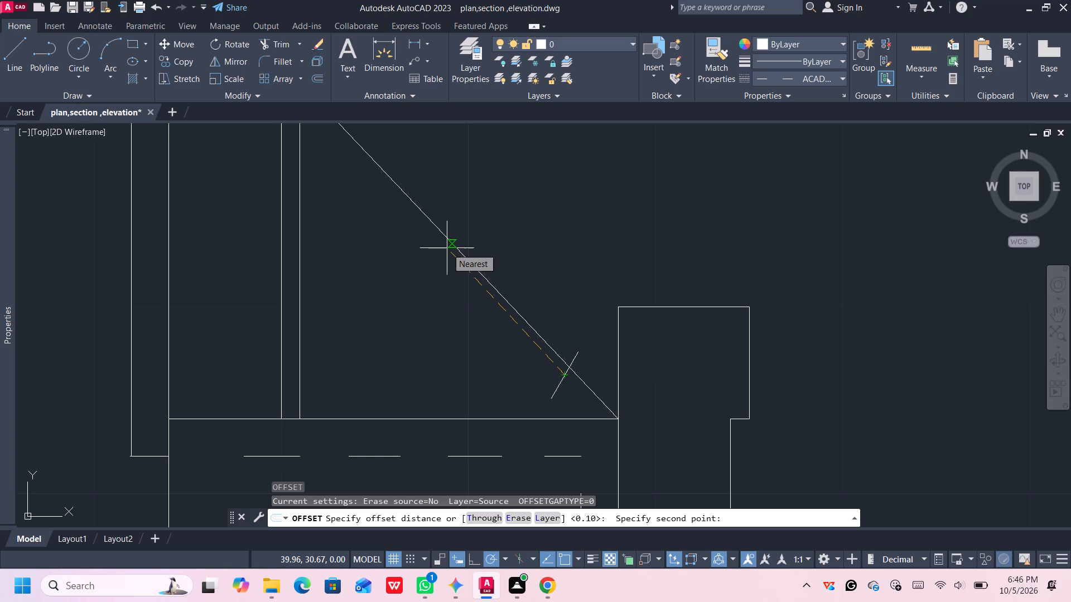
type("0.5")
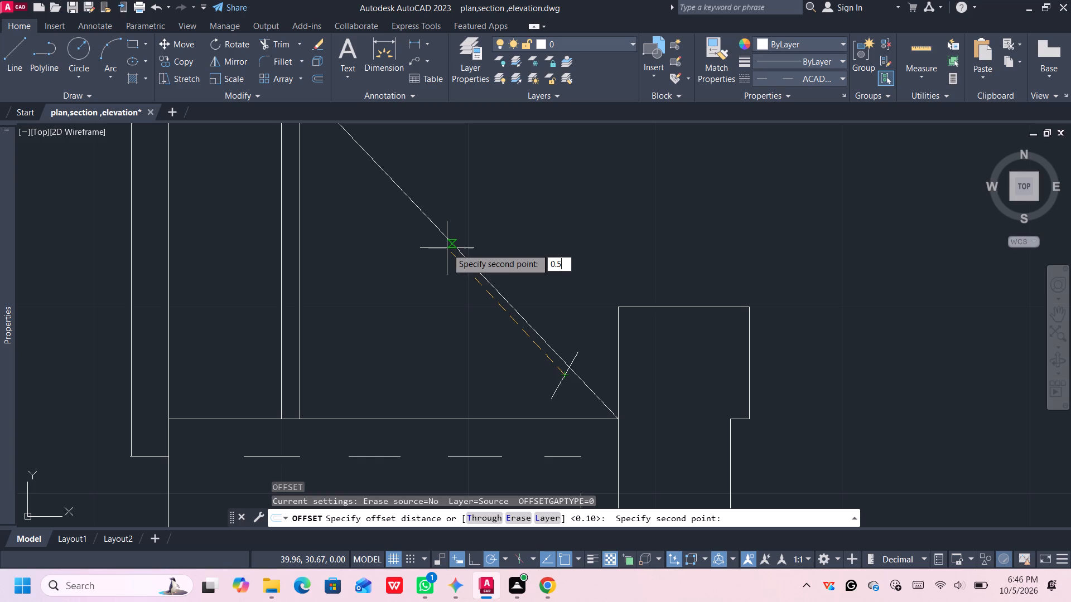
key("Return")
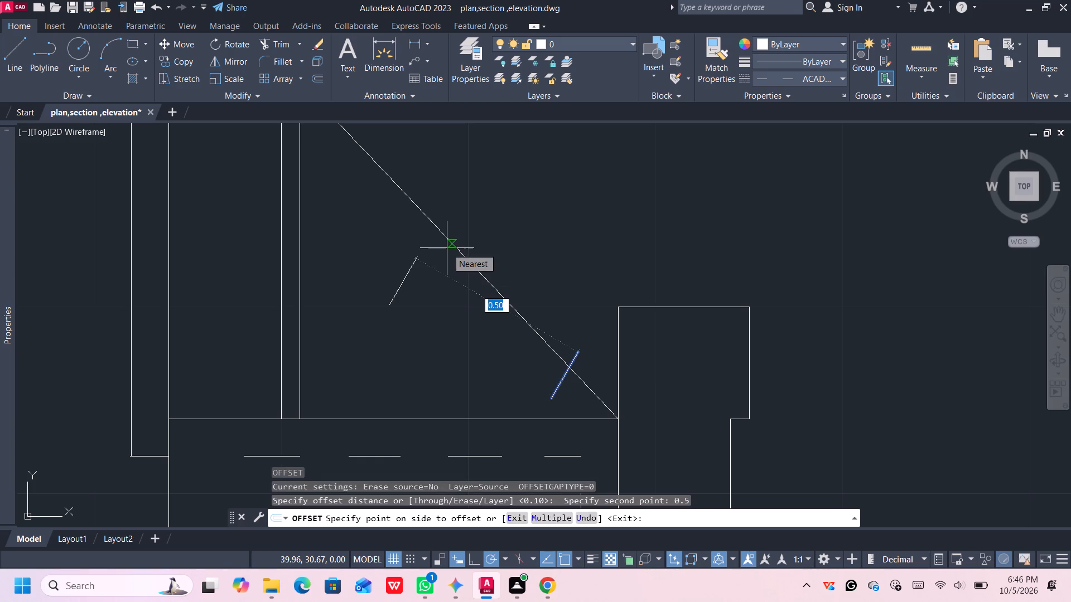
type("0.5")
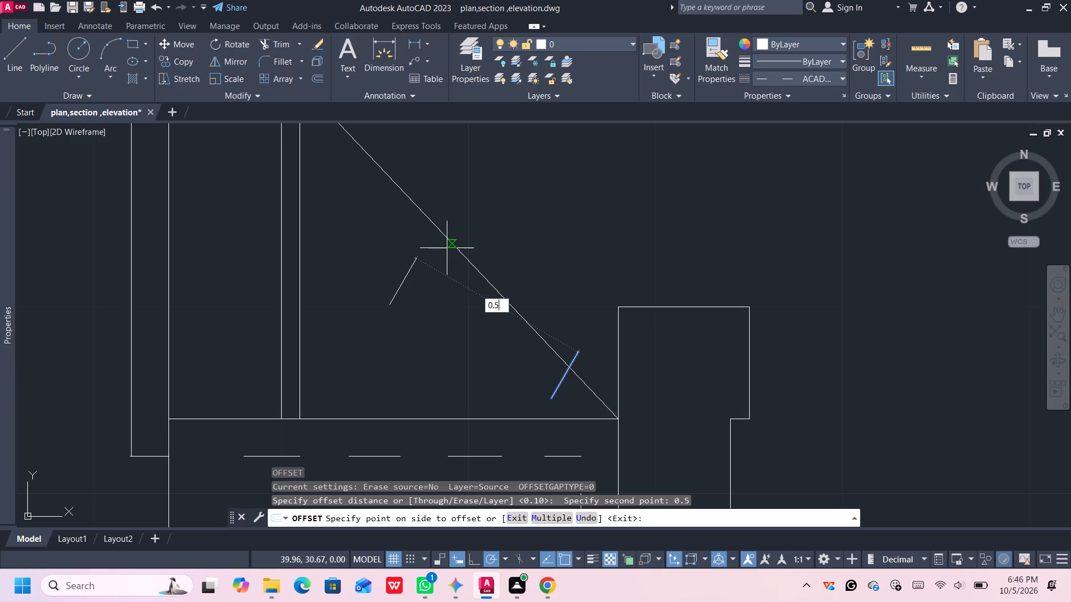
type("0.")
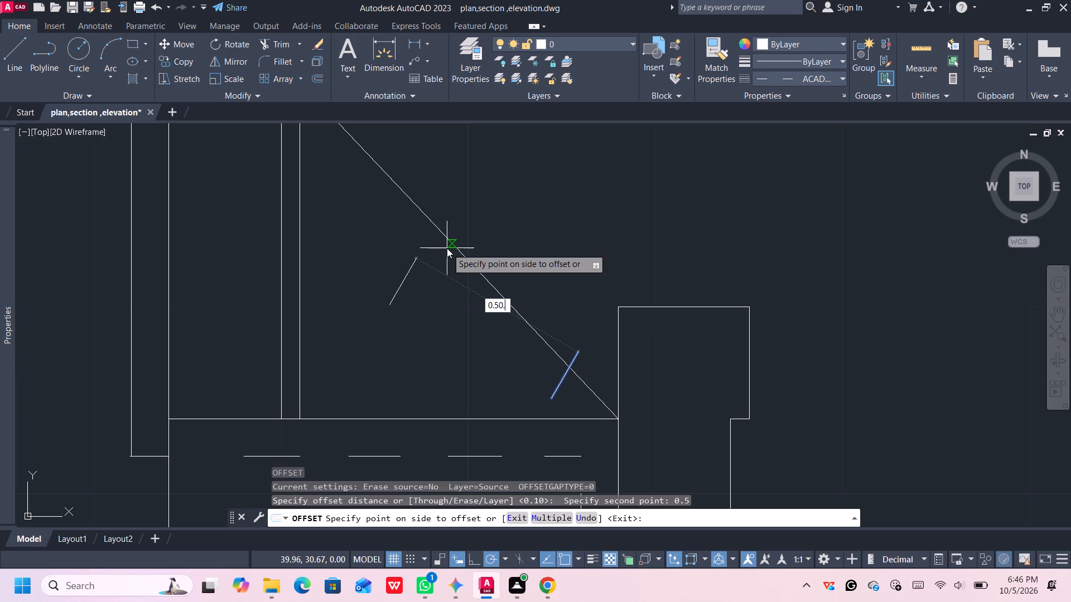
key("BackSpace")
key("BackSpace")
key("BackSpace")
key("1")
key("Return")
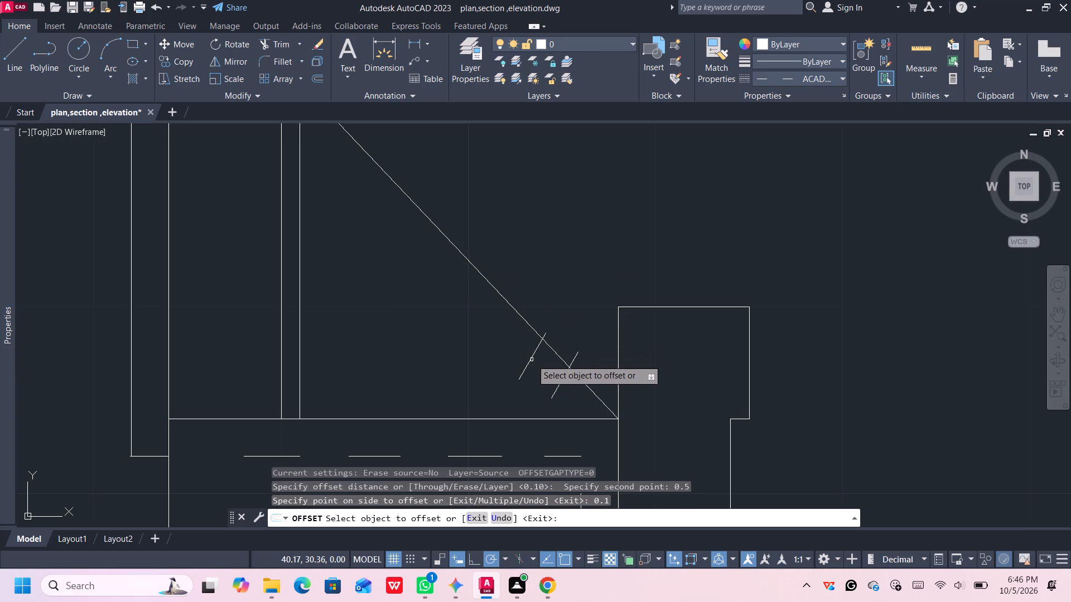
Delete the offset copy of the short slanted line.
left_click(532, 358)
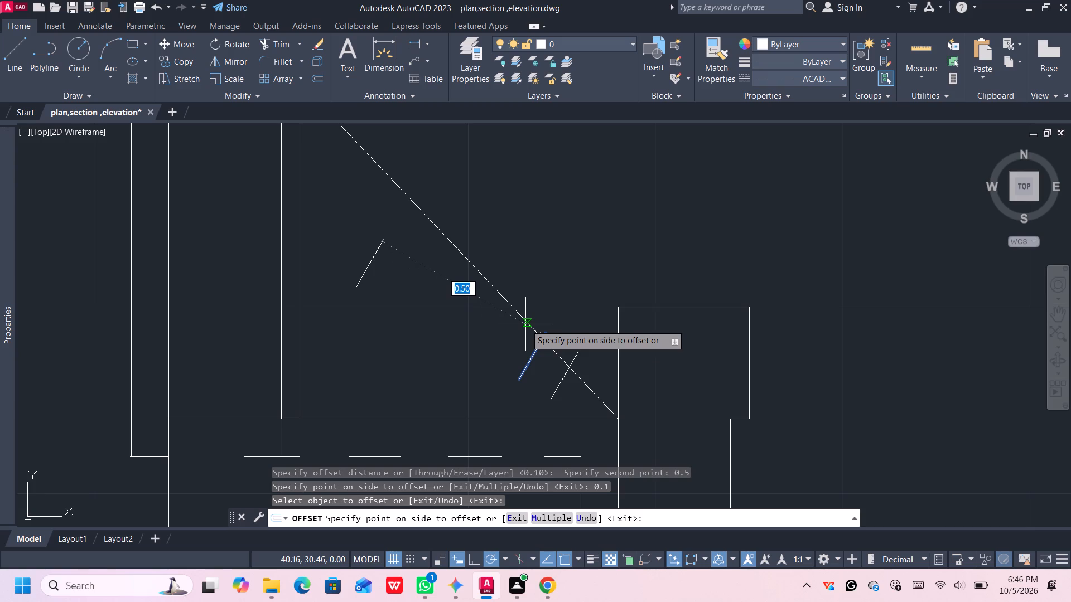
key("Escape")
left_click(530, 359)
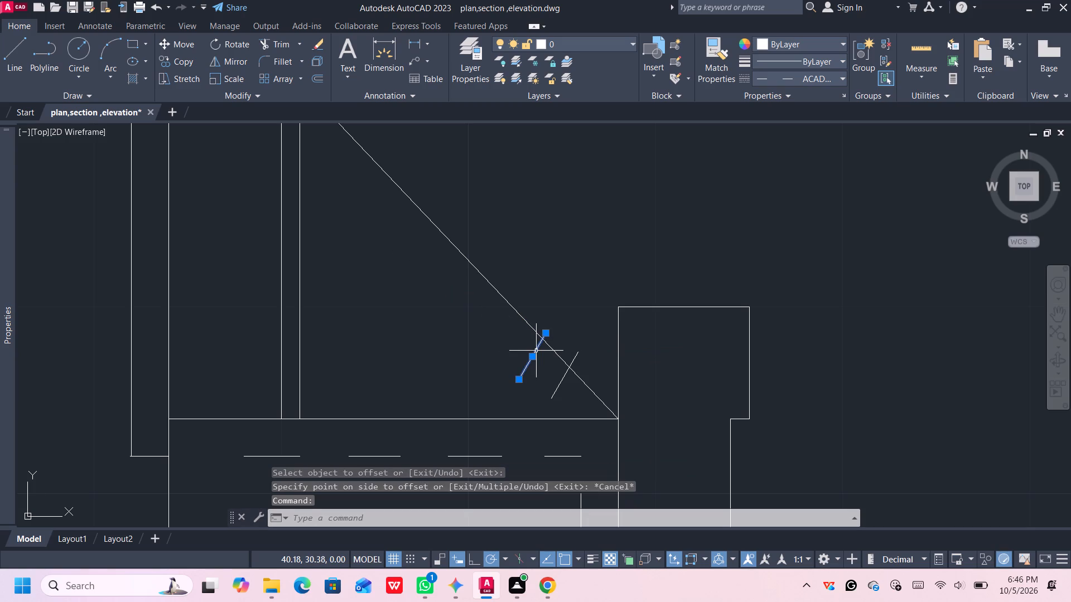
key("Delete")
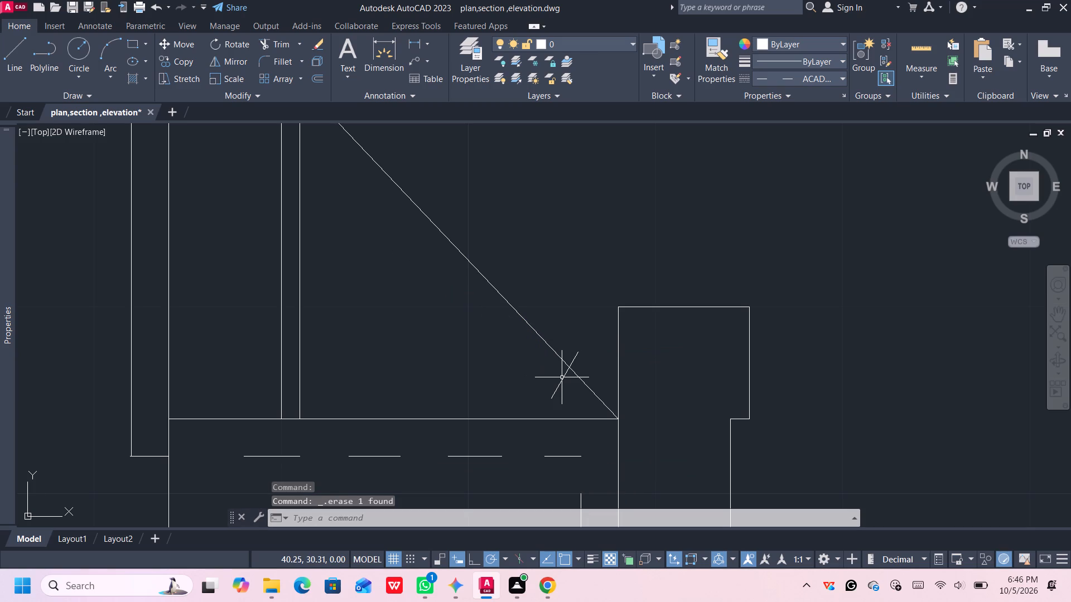
Lengthen the short slanted line near the door diagonal's lower end by stretching its upper endpoint further outward along its direction.
left_click(562, 378)
scroll(559, 347, "down", 1)
middle_click_drag(559, 337, 555, 331)
middle_click_drag(555, 330, 560, 356)
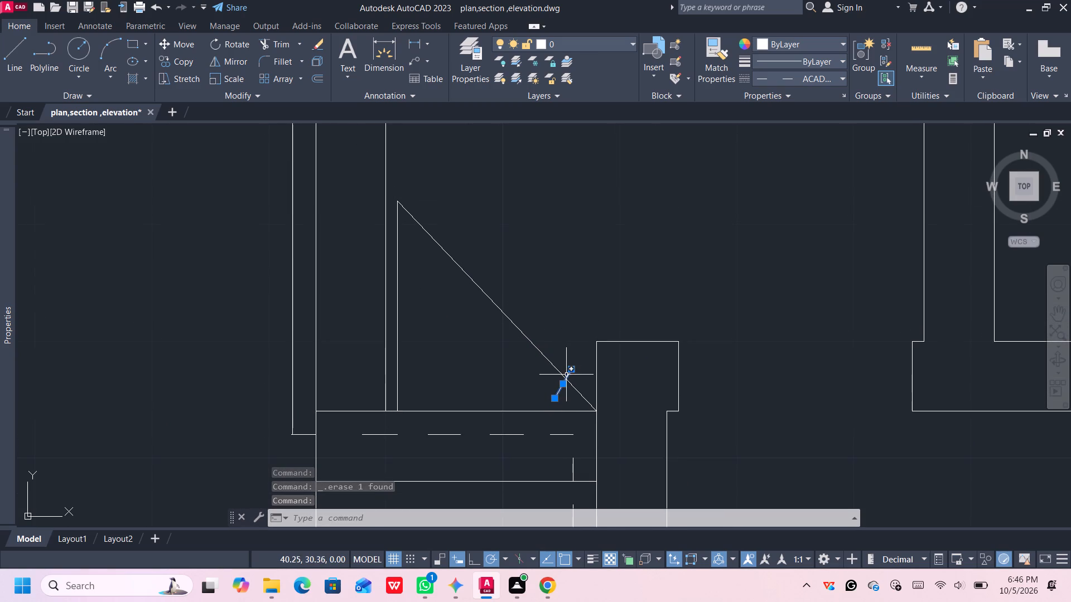
scroll(572, 366, "up", 1)
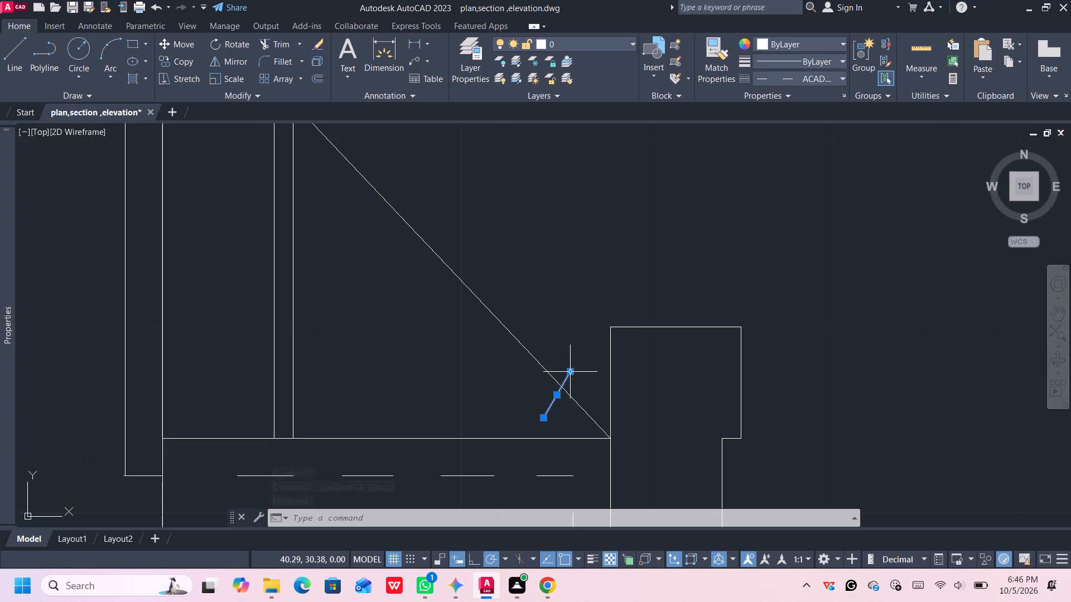
left_click(571, 370)
left_click(581, 353)
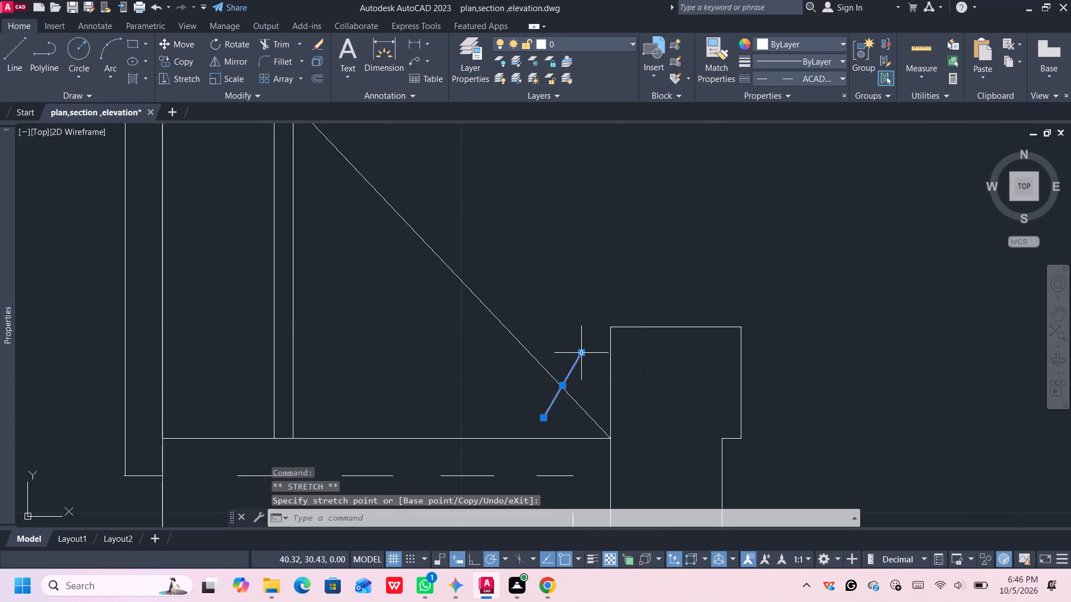
key("space")
Offset the short slanted line by 0.1 toward the left wall, repeating from each newest copy to make four copies.
key("o")
key("Return")
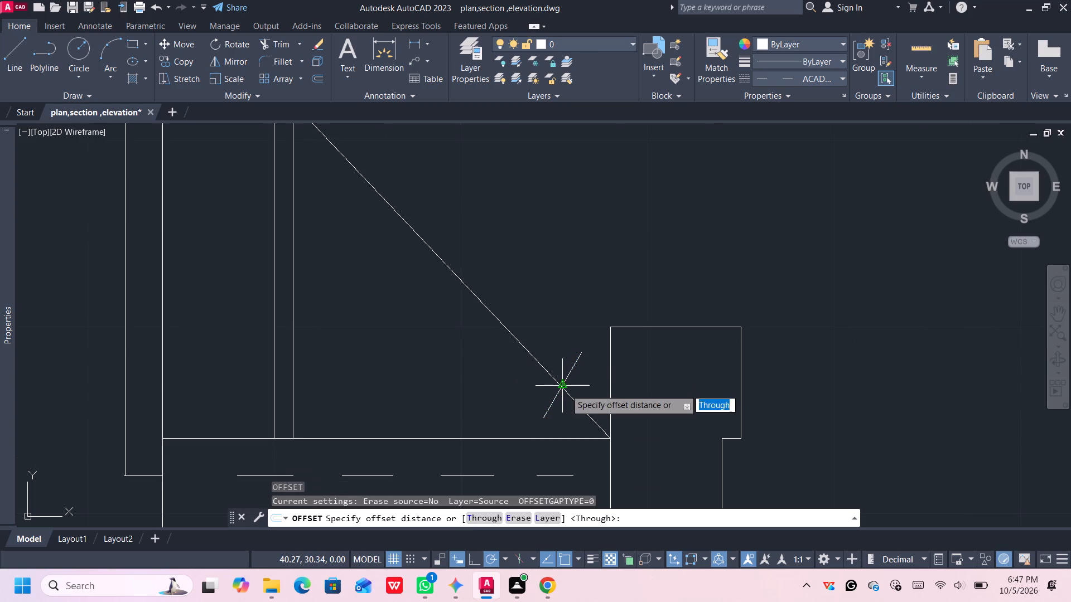
left_click(565, 387)
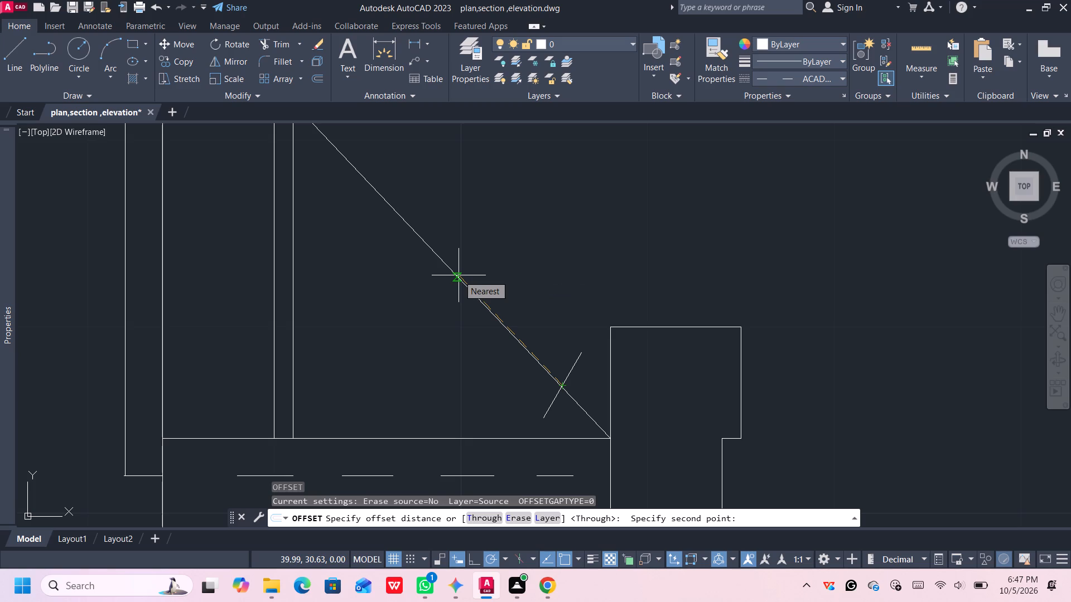
type("0.1")
key("Return")
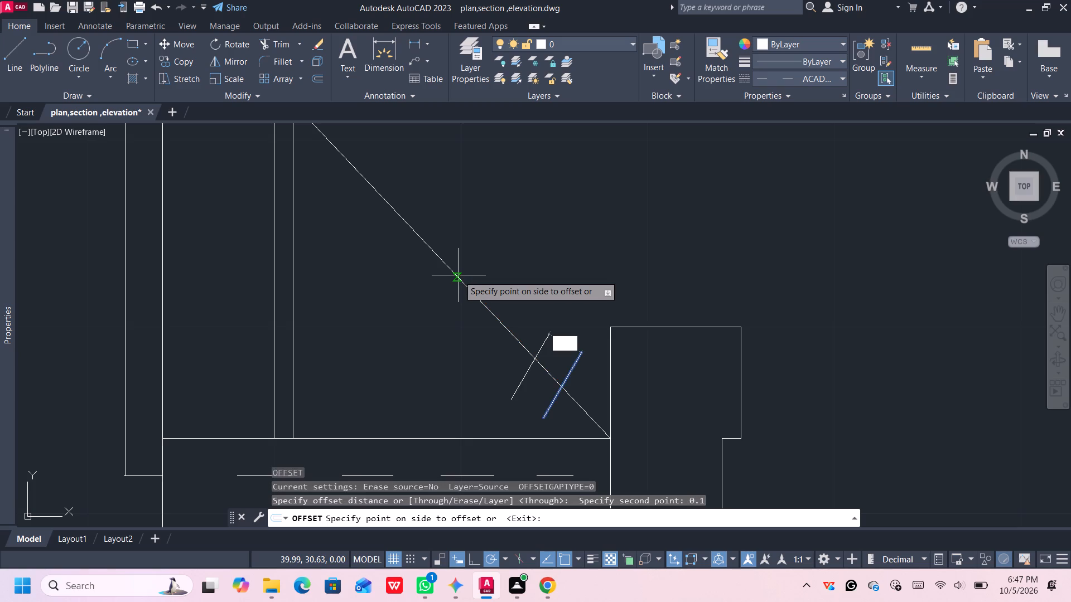
left_click(459, 275)
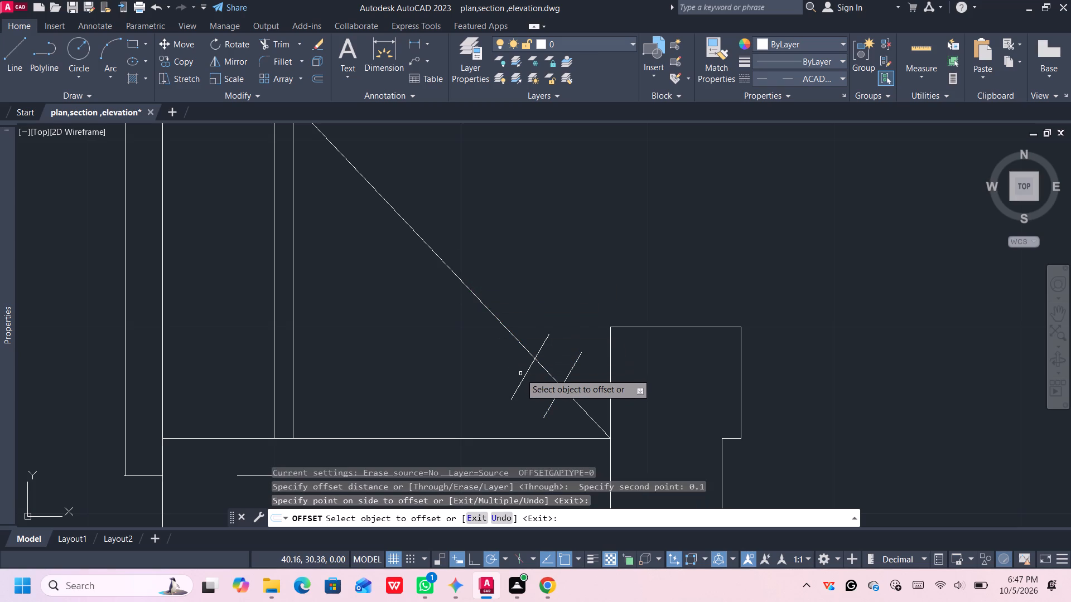
left_click(527, 375)
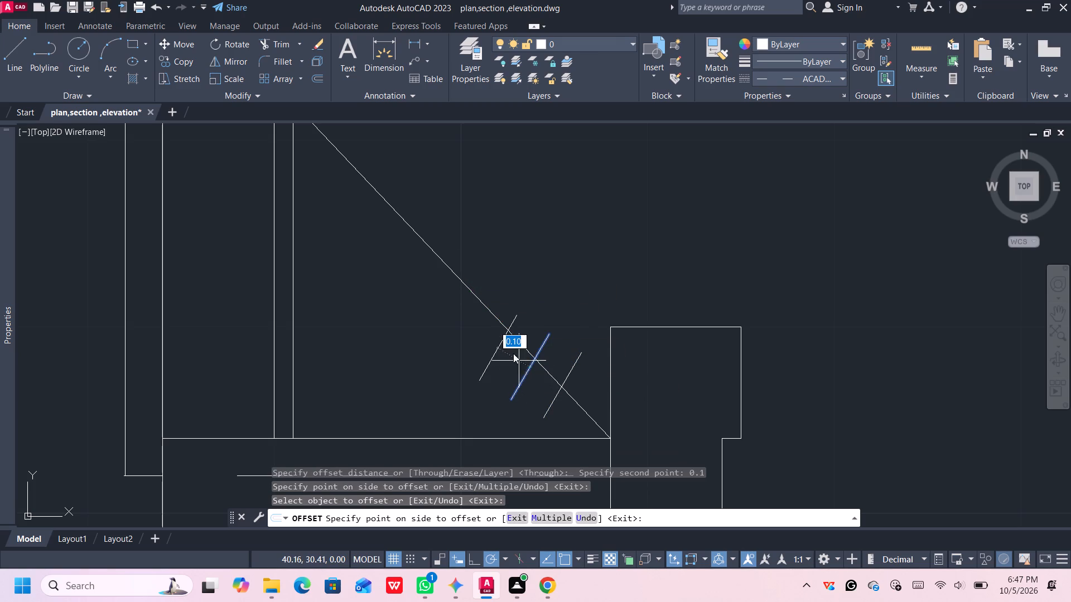
left_click(509, 349)
left_click(503, 340)
left_click(493, 321)
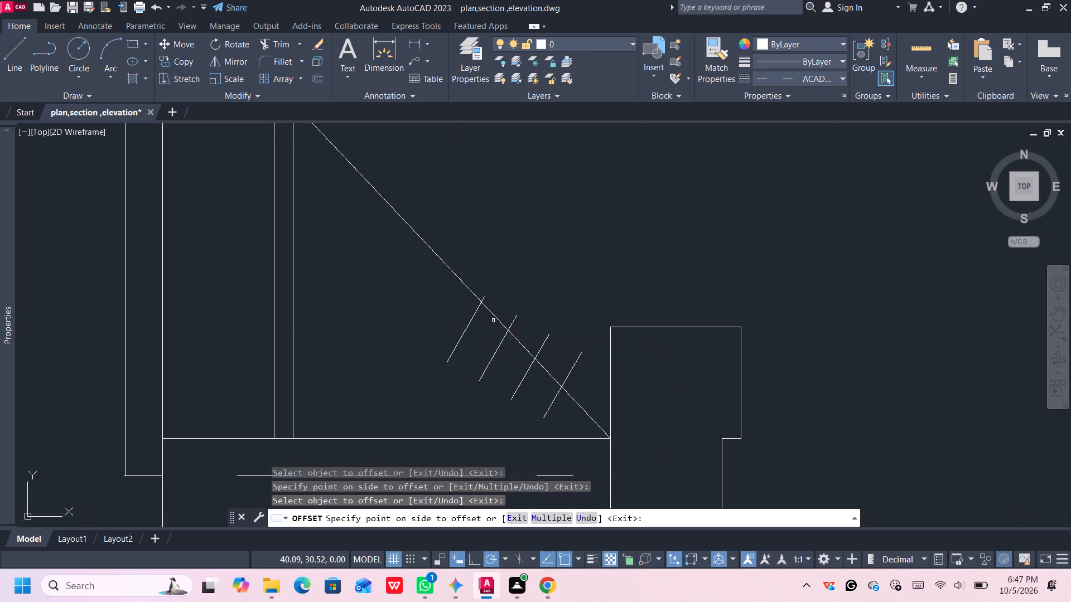
left_click(477, 311)
left_click(464, 283)
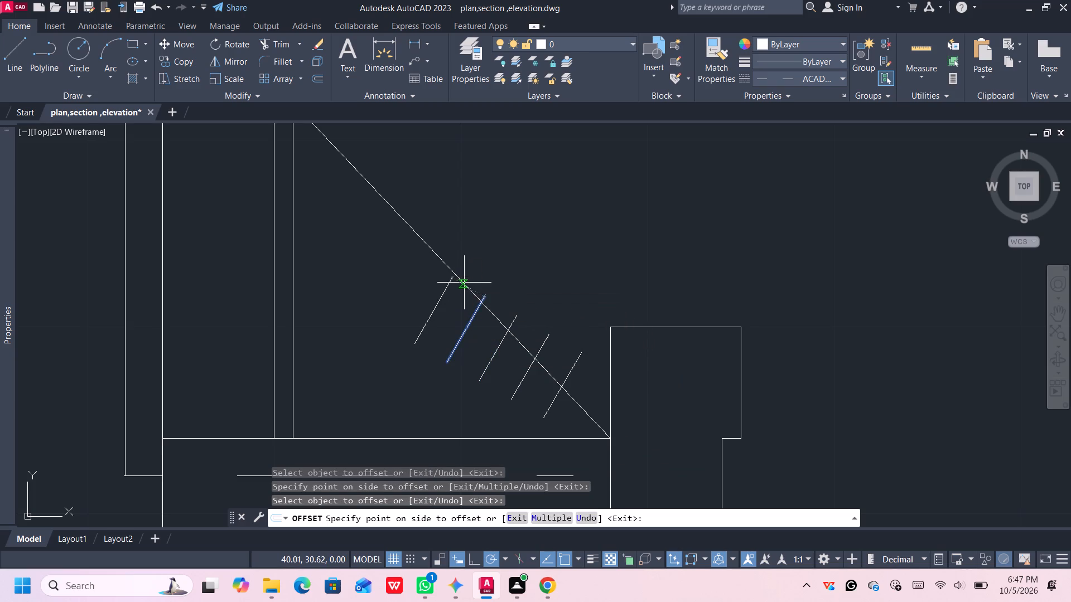
Make five more 0.1 offsets from each newest slanted copy, continuing toward the left wall past the door's vertical line.
left_click(446, 289)
left_click(436, 260)
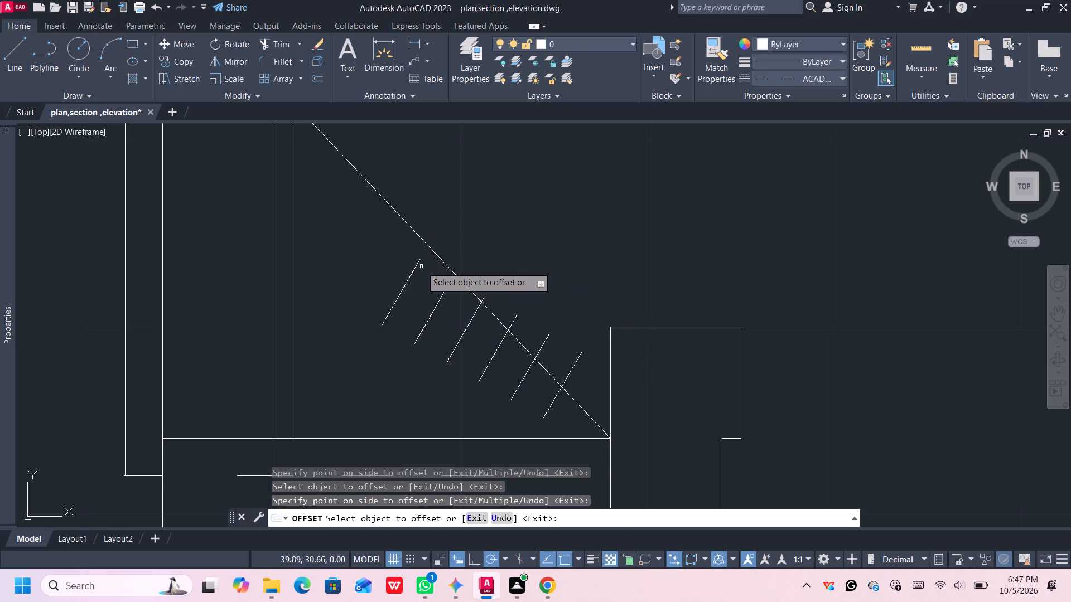
left_click(415, 270)
left_click(397, 240)
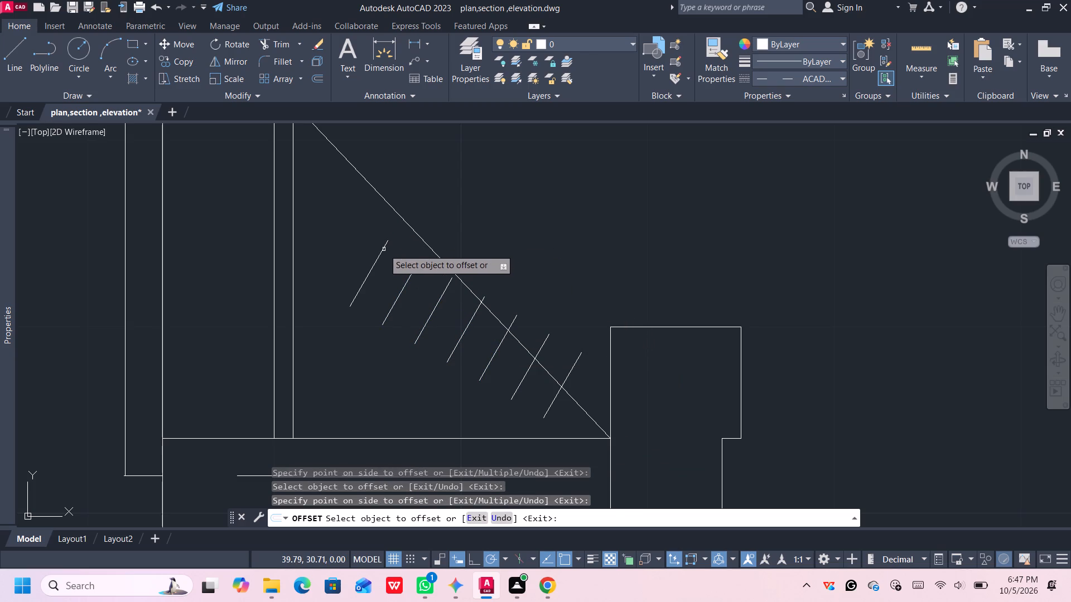
left_click(384, 249)
left_click(374, 221)
left_click(349, 229)
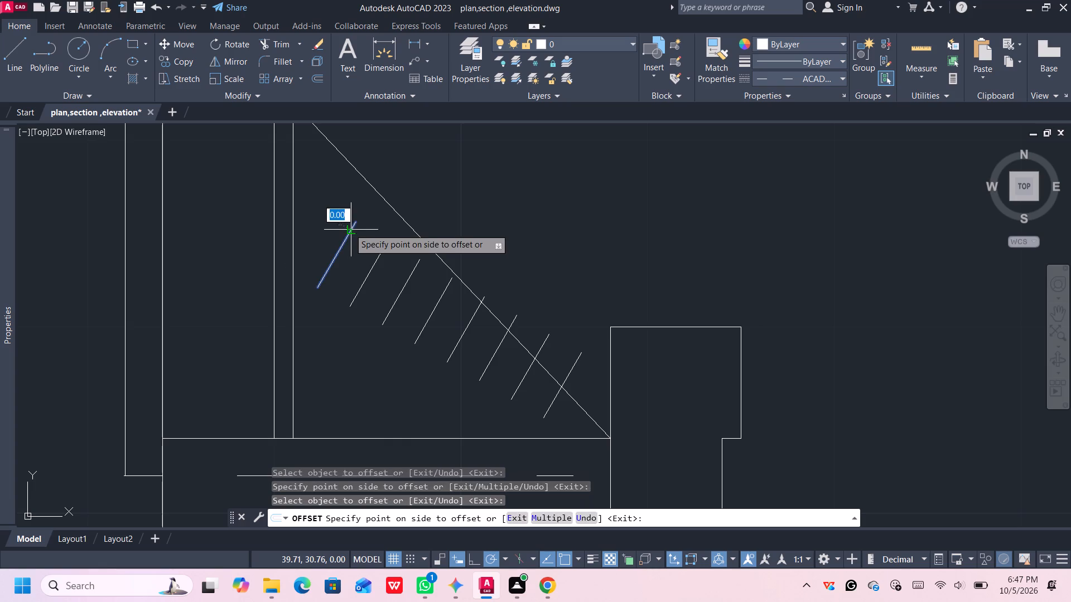
left_click(338, 212)
middle_click_drag(332, 210, 361, 255)
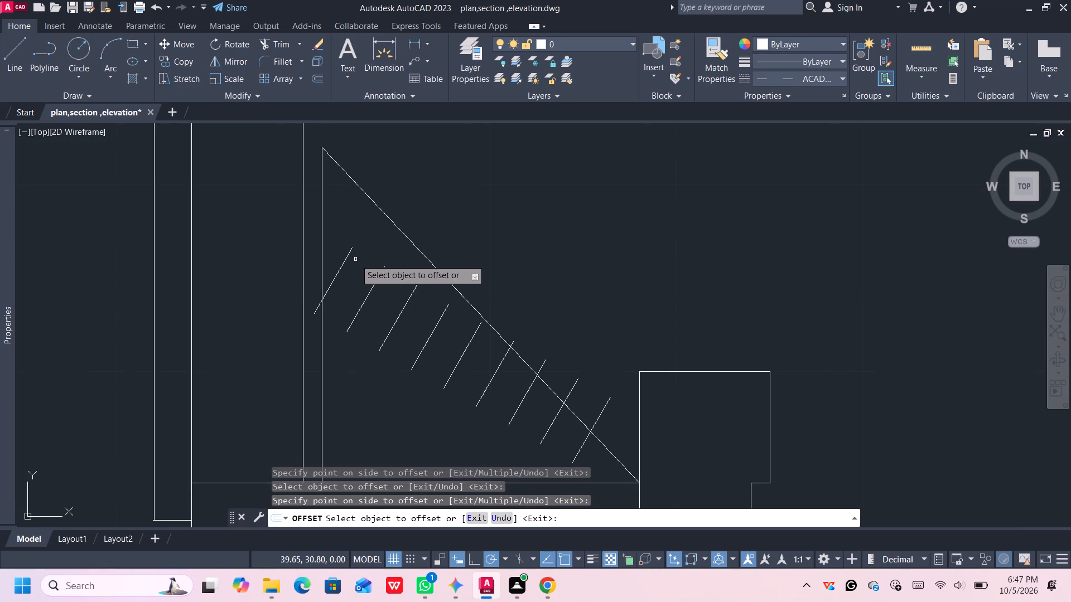
left_click(347, 257)
left_click(329, 234)
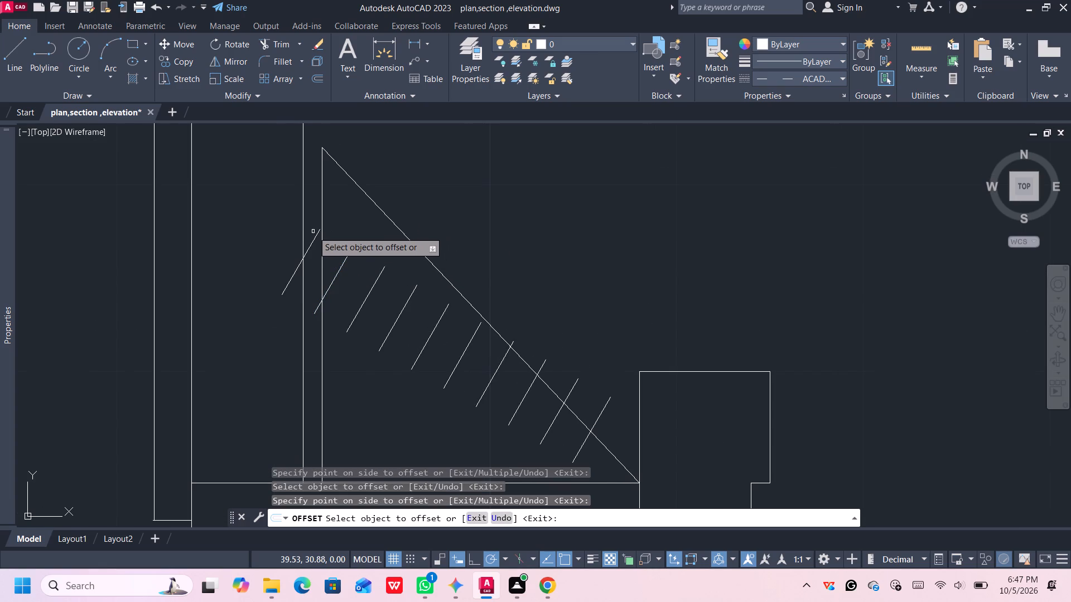
key("space")
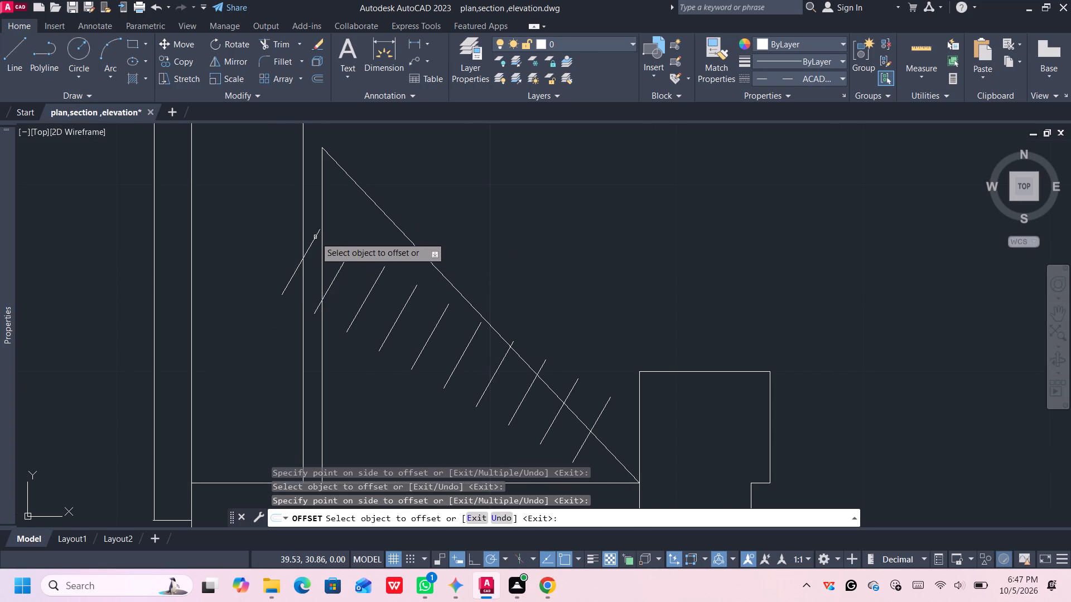
Stretch the upper ends of the three slanted lines nearest the left wall so they cross the door diagonal.
left_click(313, 240)
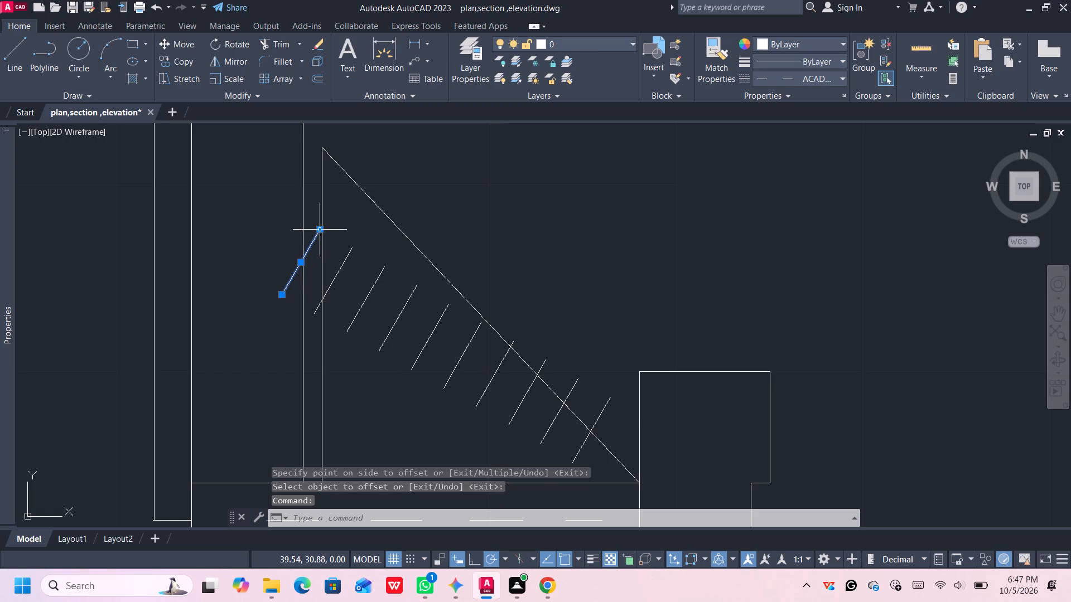
left_click(319, 230)
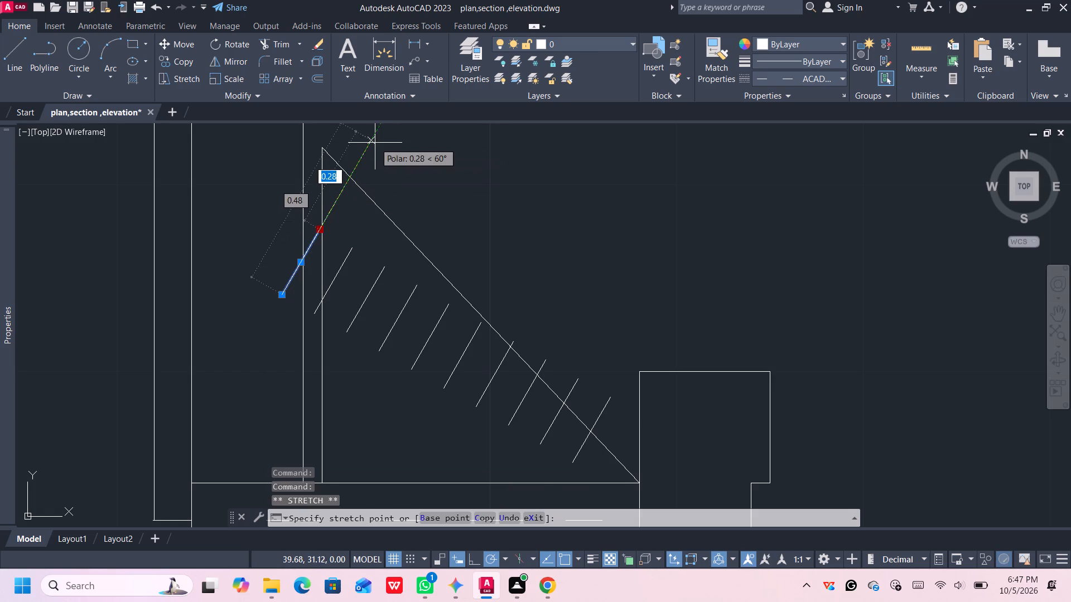
left_click(375, 143)
left_click(342, 260)
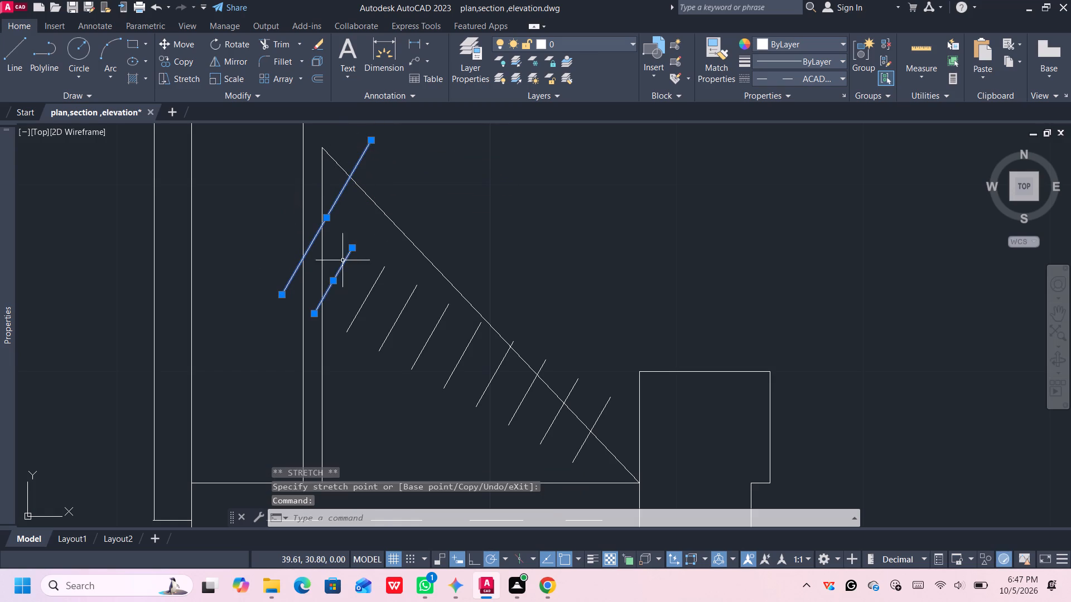
left_click(354, 246)
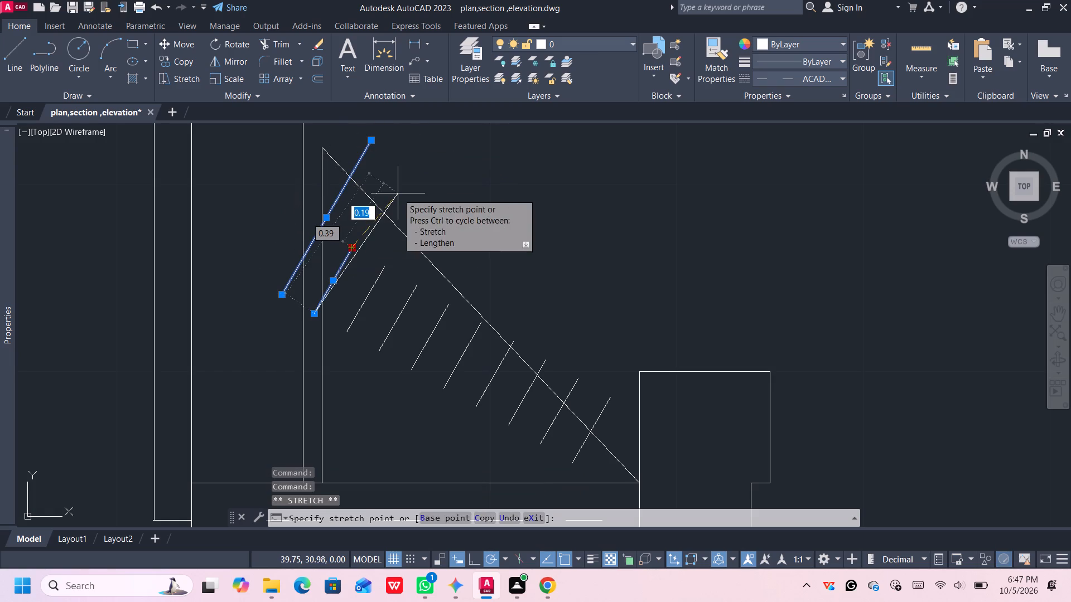
left_click(392, 172)
left_click(375, 273)
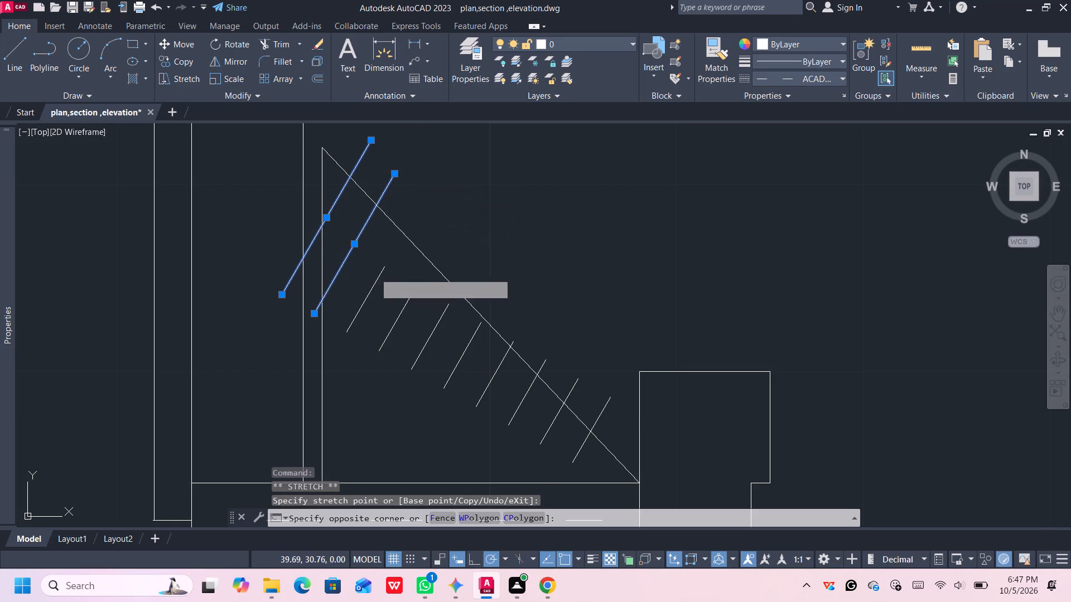
left_click(377, 275)
left_click(379, 278)
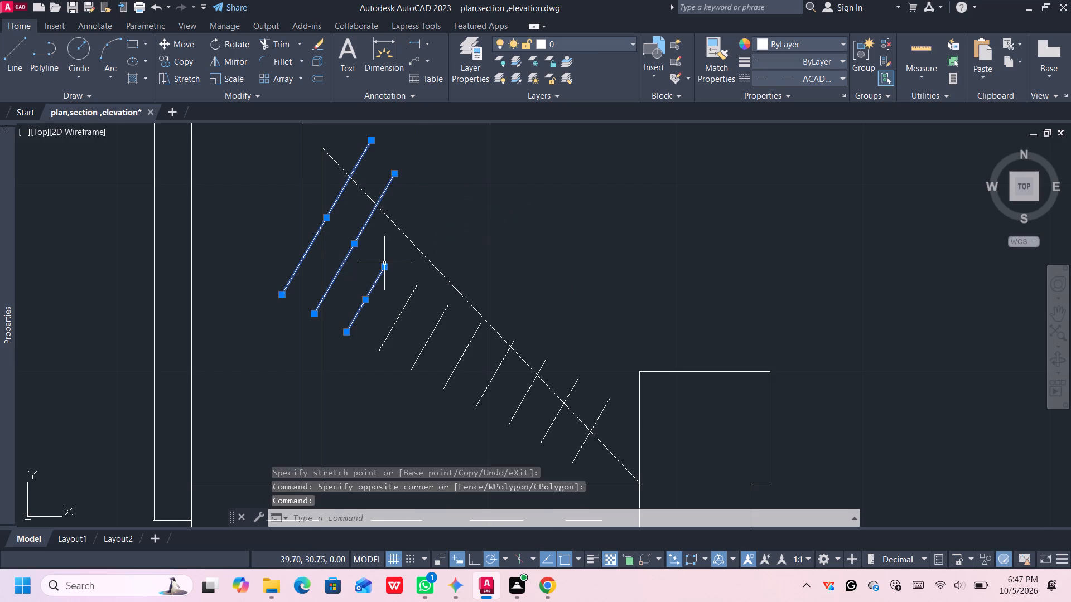
left_click(385, 266)
left_click(420, 213)
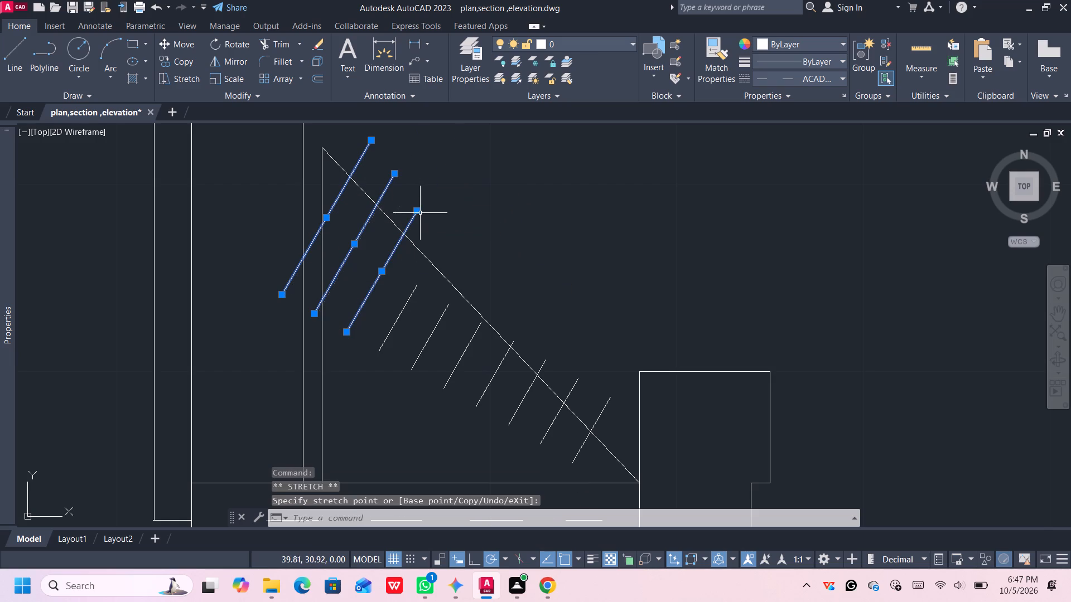
Stretch the upper ends of the next three slanted lines down the row so they extend well beyond the door diagonal.
left_click(407, 299)
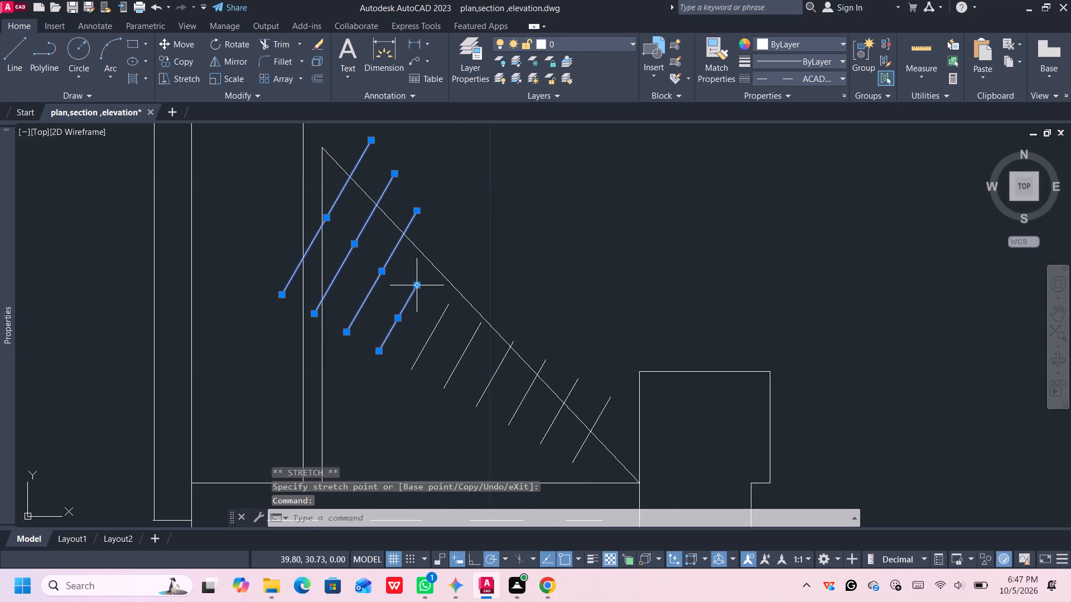
left_click(418, 283)
left_click(443, 239)
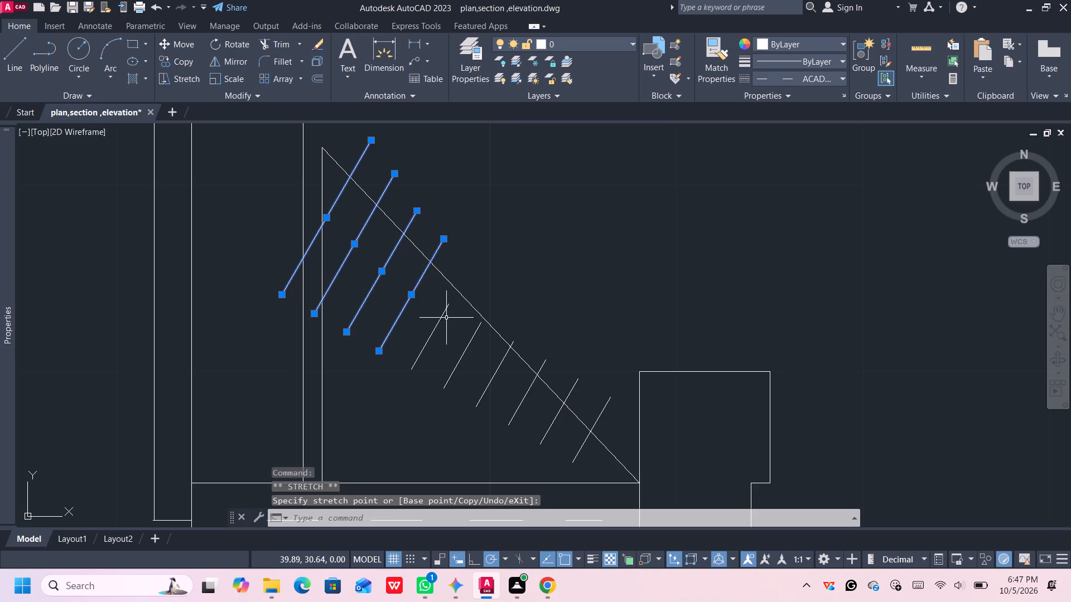
left_click(445, 313)
left_click(450, 305)
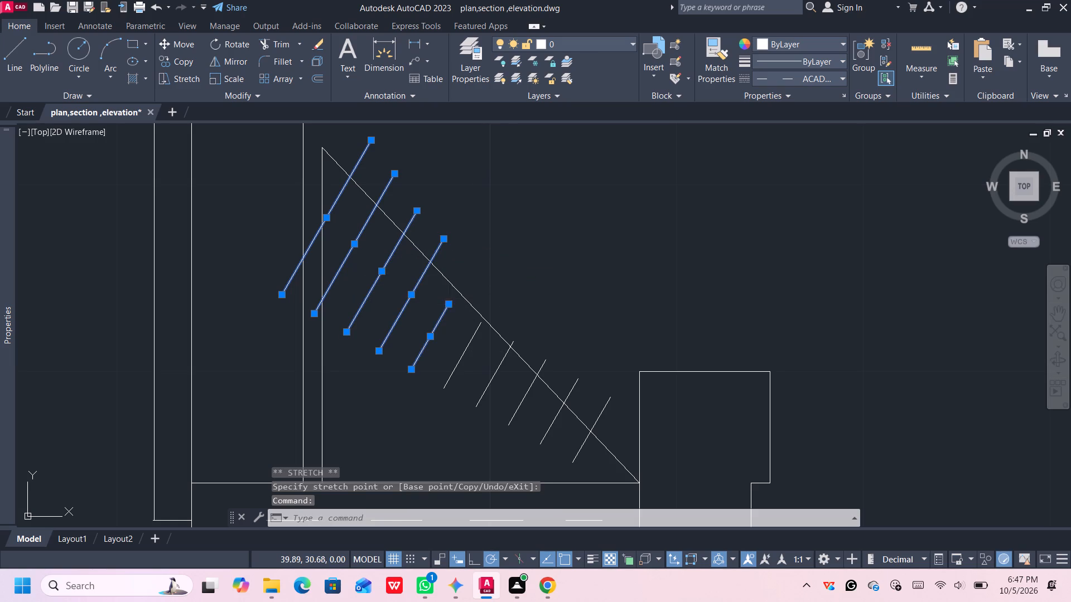
left_click(471, 266)
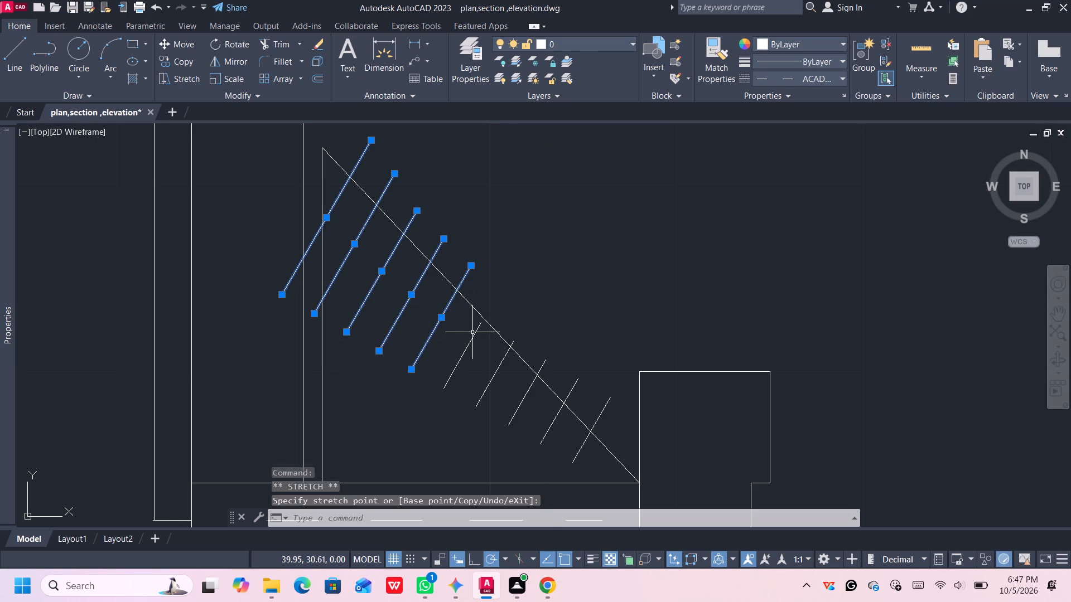
left_click(474, 335)
left_click(483, 321)
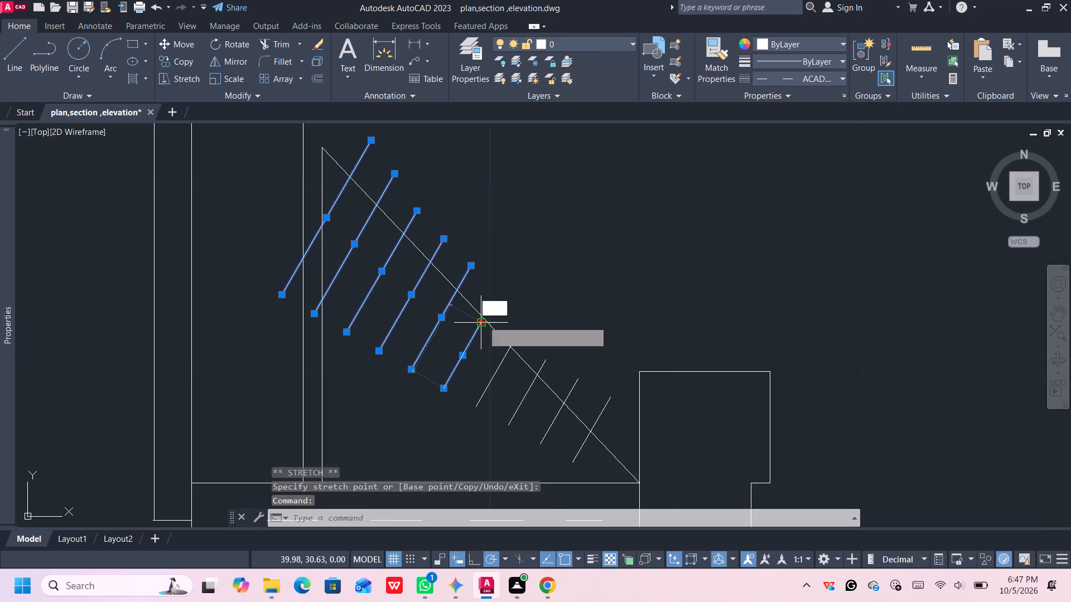
left_click(496, 290)
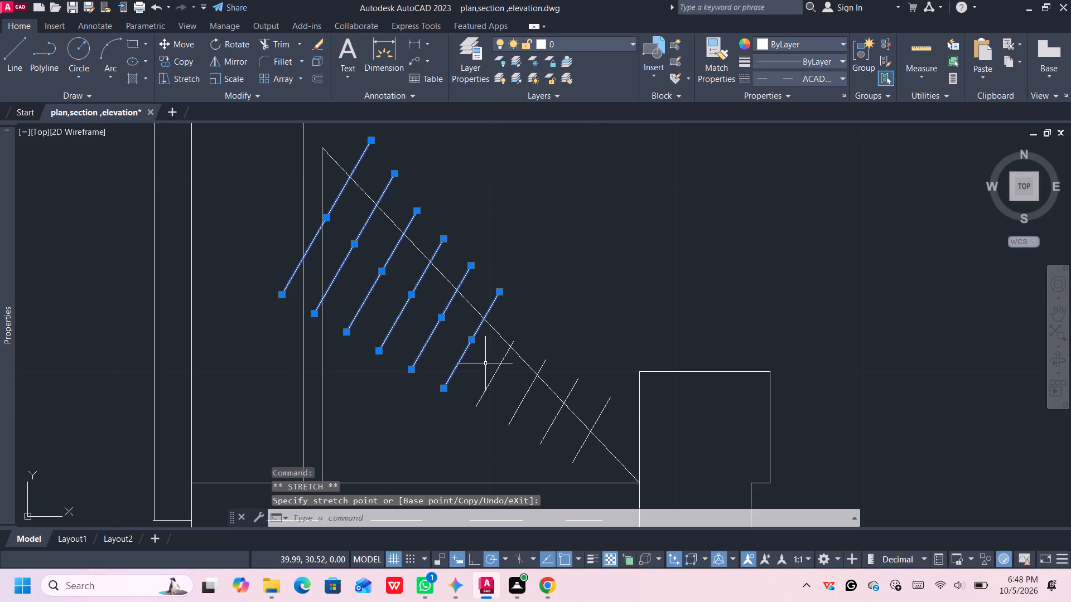
Trim the door diagonal's upper end and its sections between the second and third and the fourth and fifth slanted lines.
middle_click(488, 358)
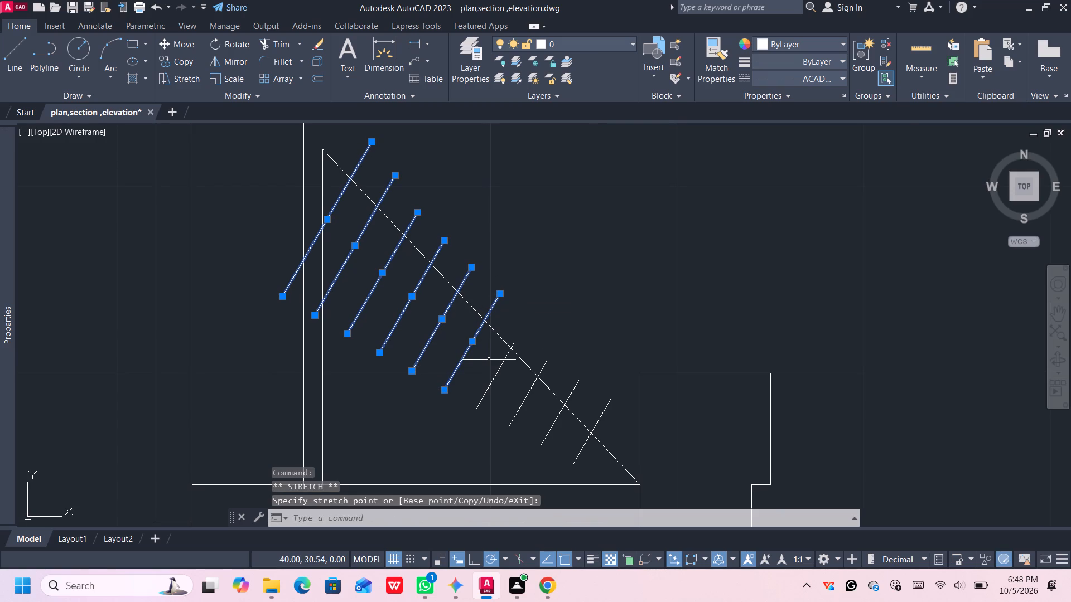
scroll(489, 360, "down", 1)
scroll(489, 358, "up", 1)
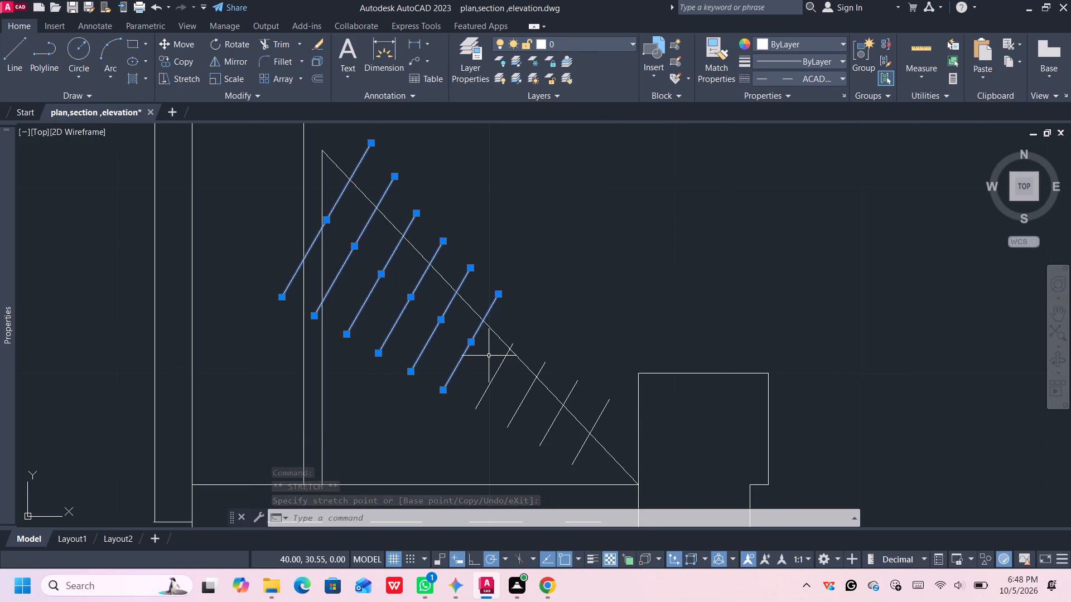
type("tr")
key("Return")
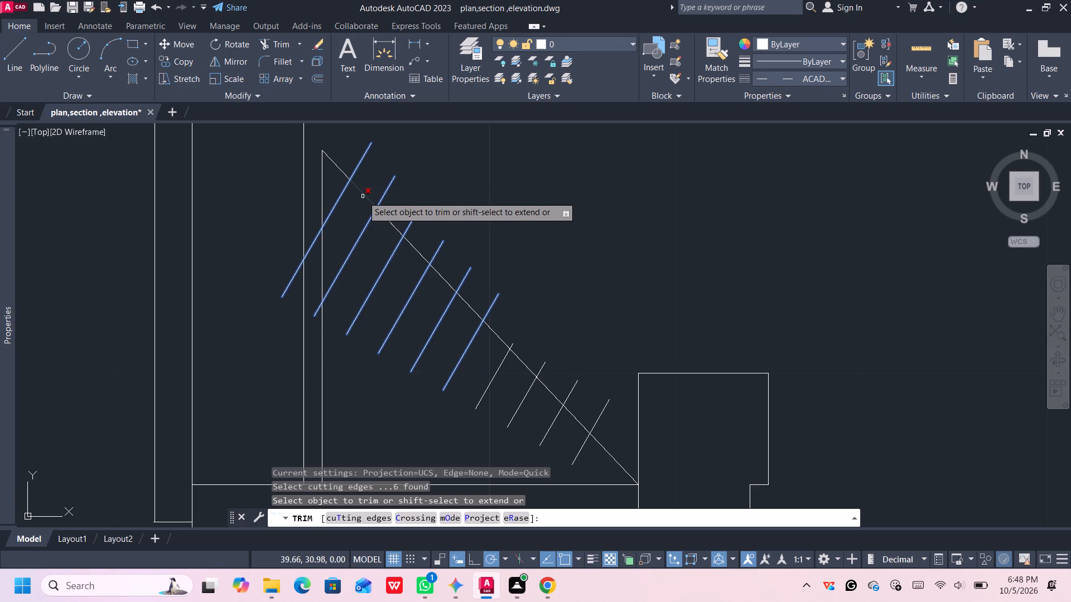
left_click(340, 167)
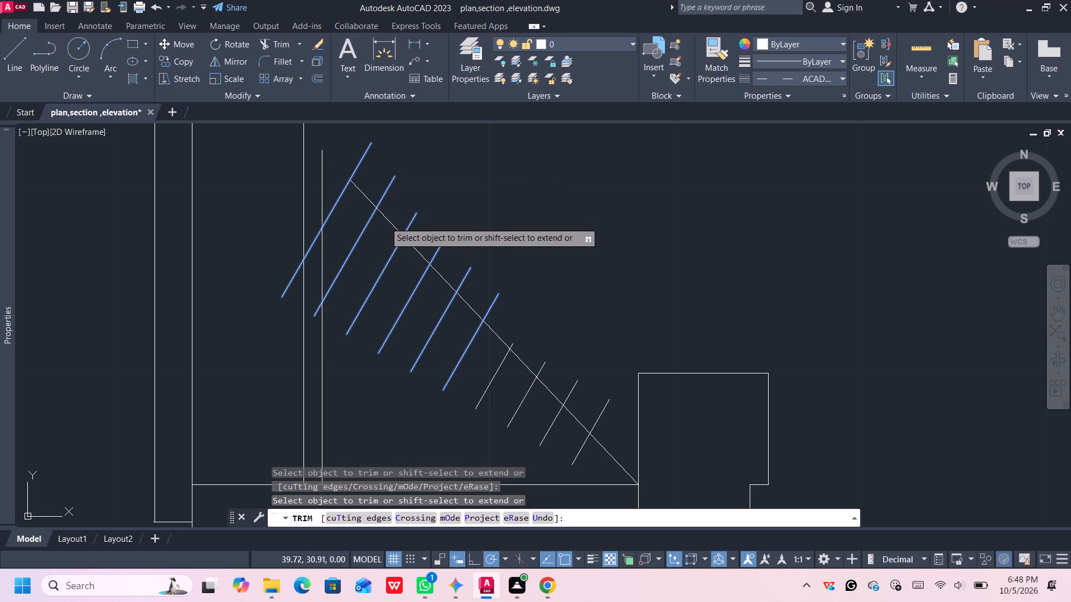
left_click(385, 222)
left_click(389, 216)
left_click(441, 279)
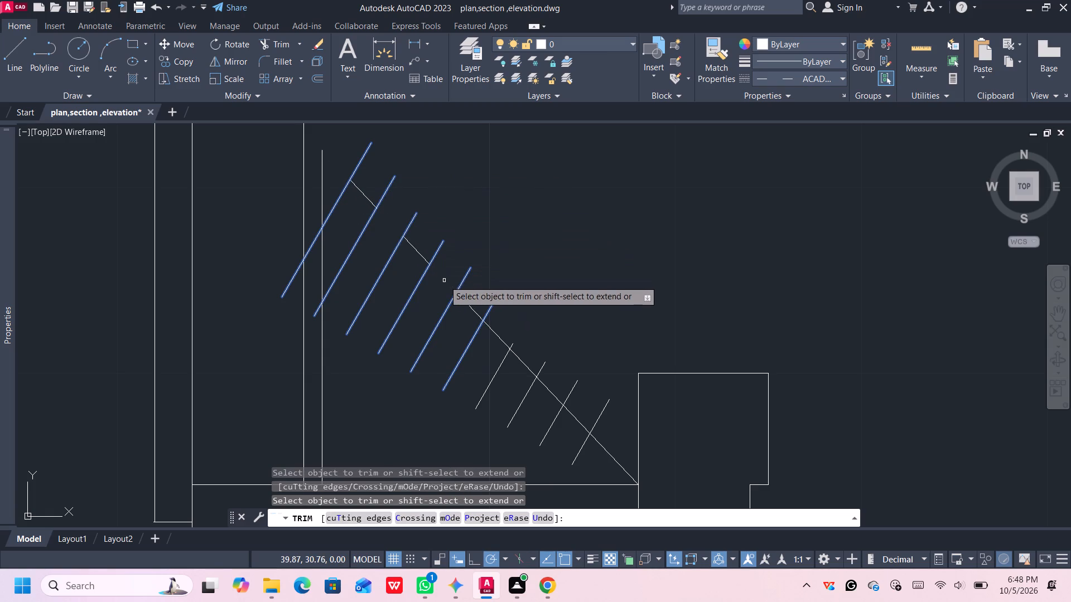
left_click(499, 338)
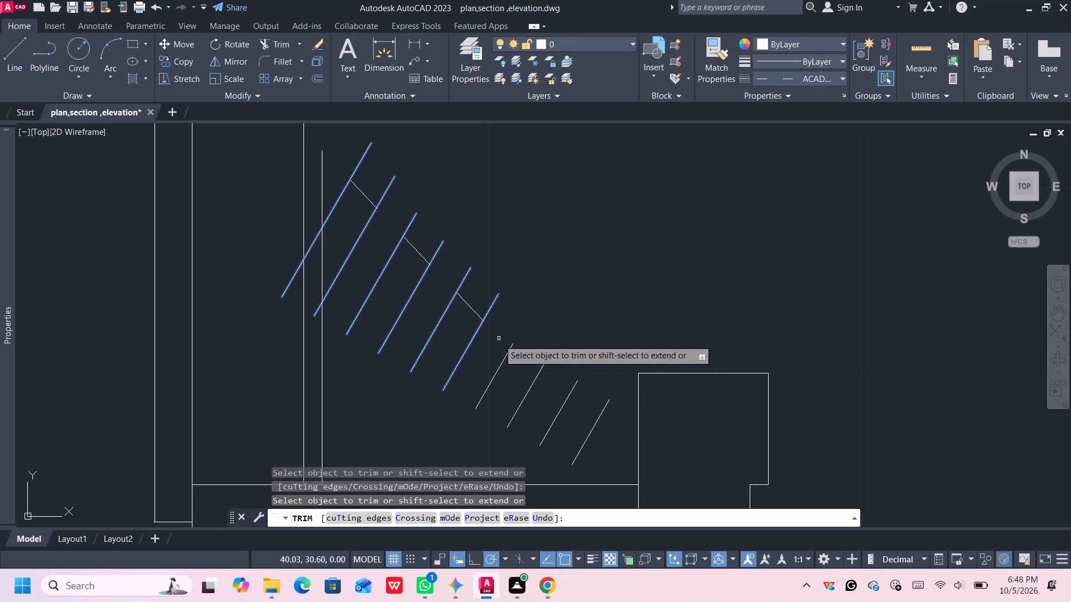
key("ctrl+z")
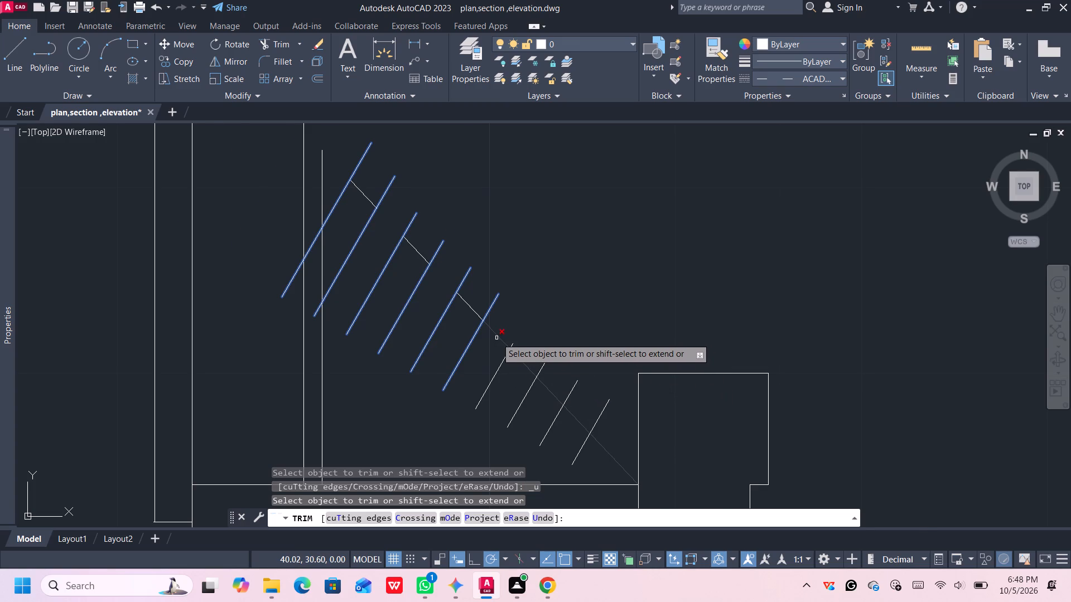
scroll(496, 338, "up", 2)
scroll(498, 338, "down", 2)
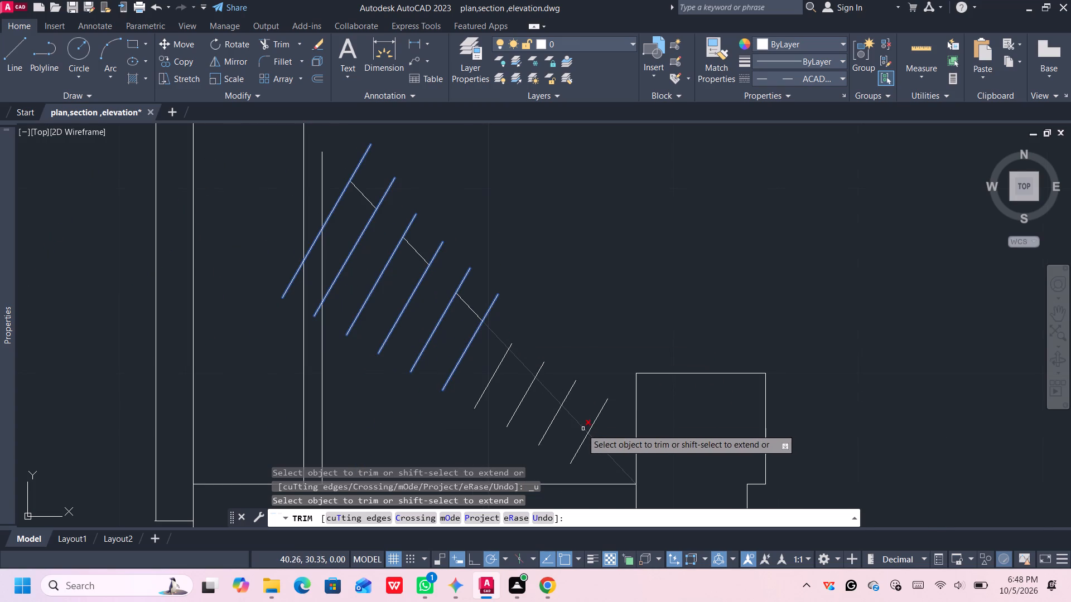
middle_click_drag(578, 422, 563, 382)
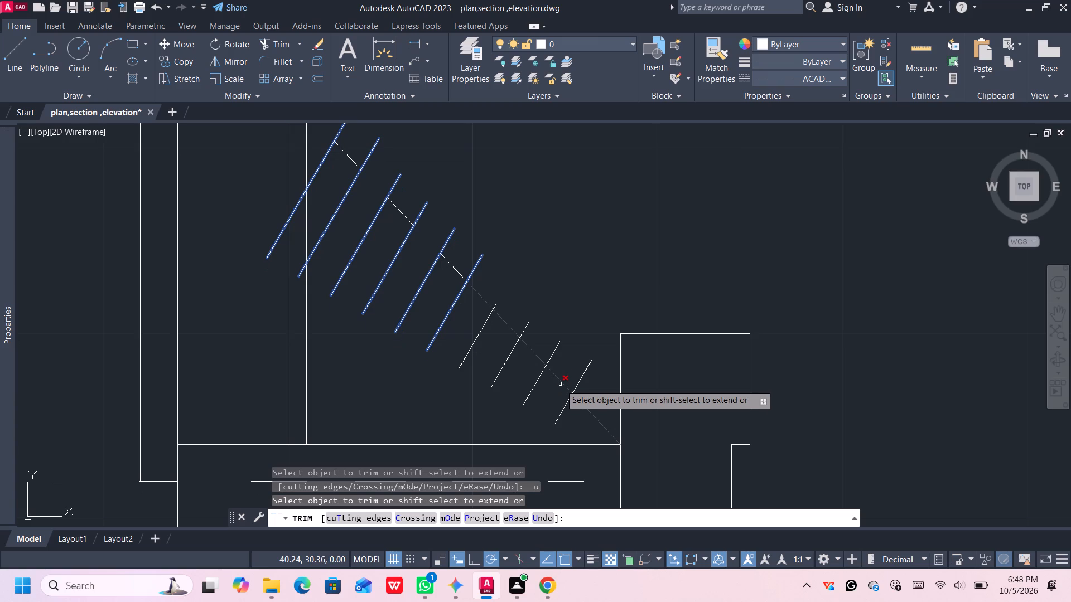
key("space")
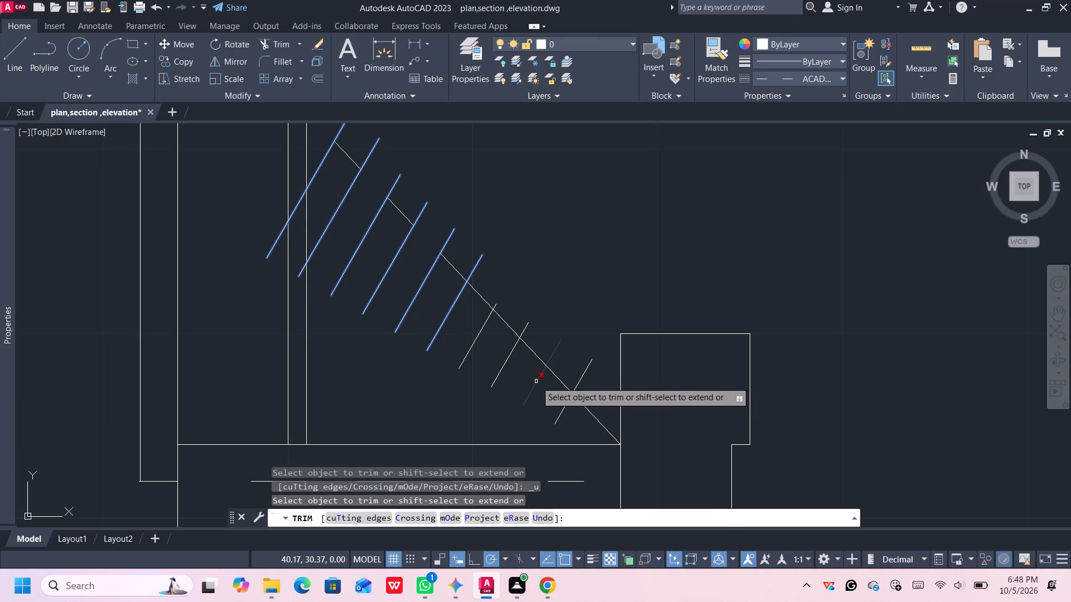
Stretch the upper end of the seventh slanted line from the left wall further beyond the door diagonal.
left_click(495, 307)
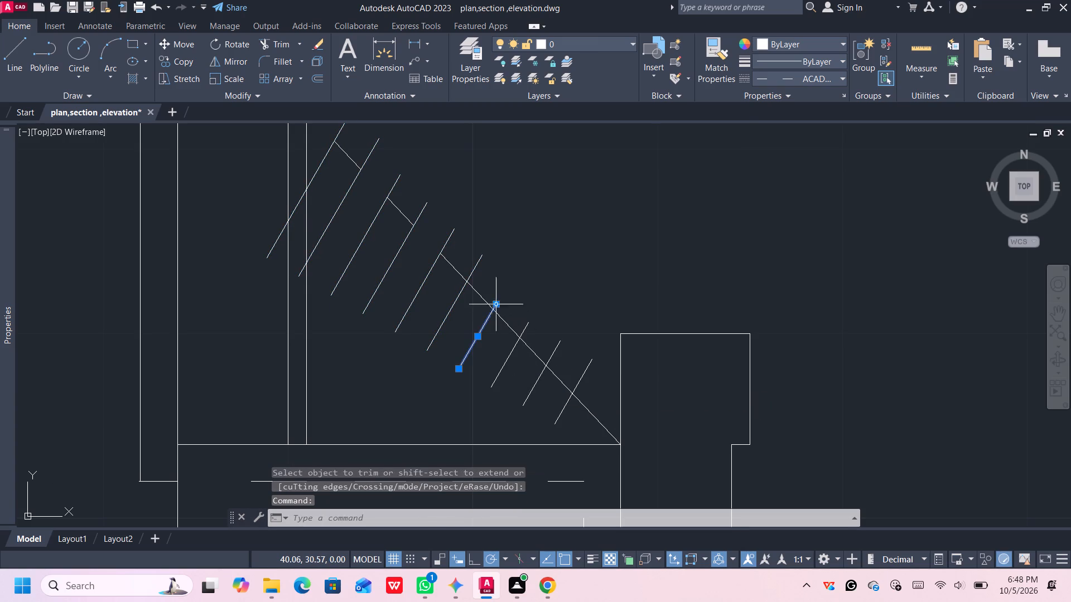
left_click(495, 305)
left_click(504, 290)
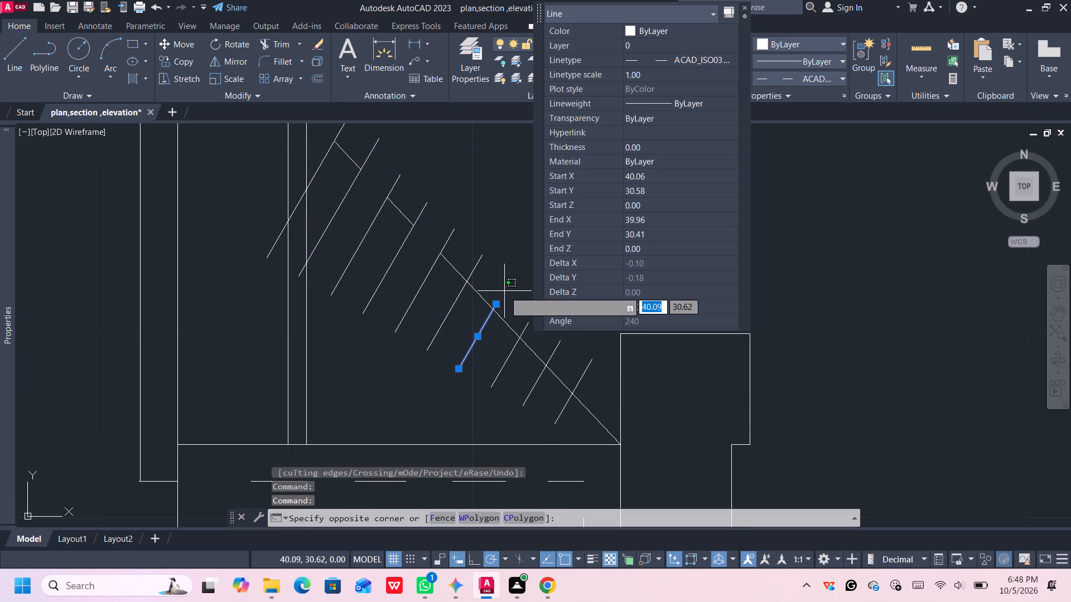
key("Escape")
left_click(745, 8)
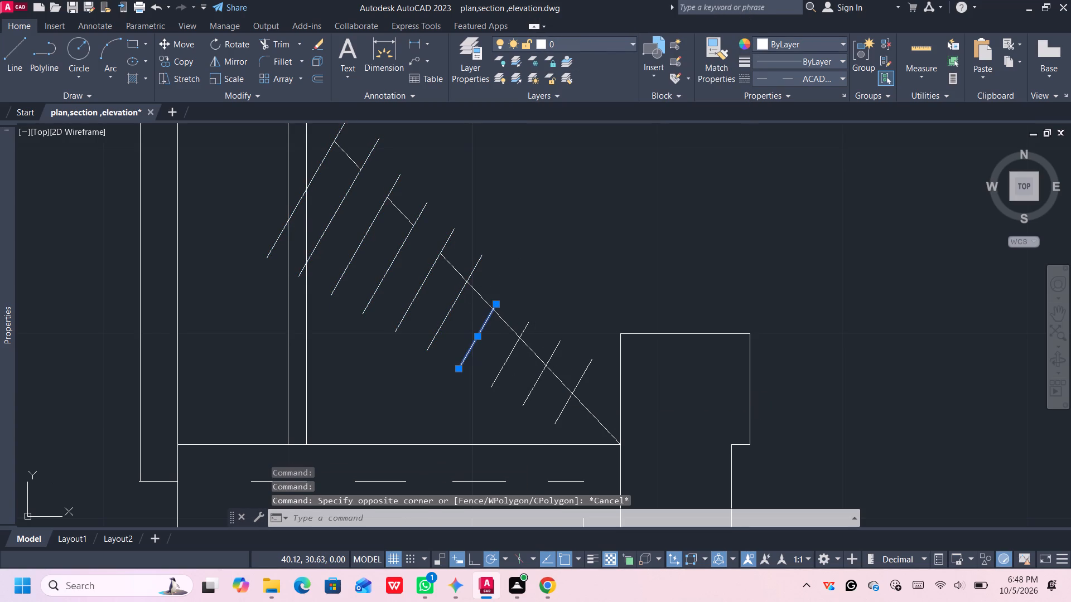
left_click(495, 303)
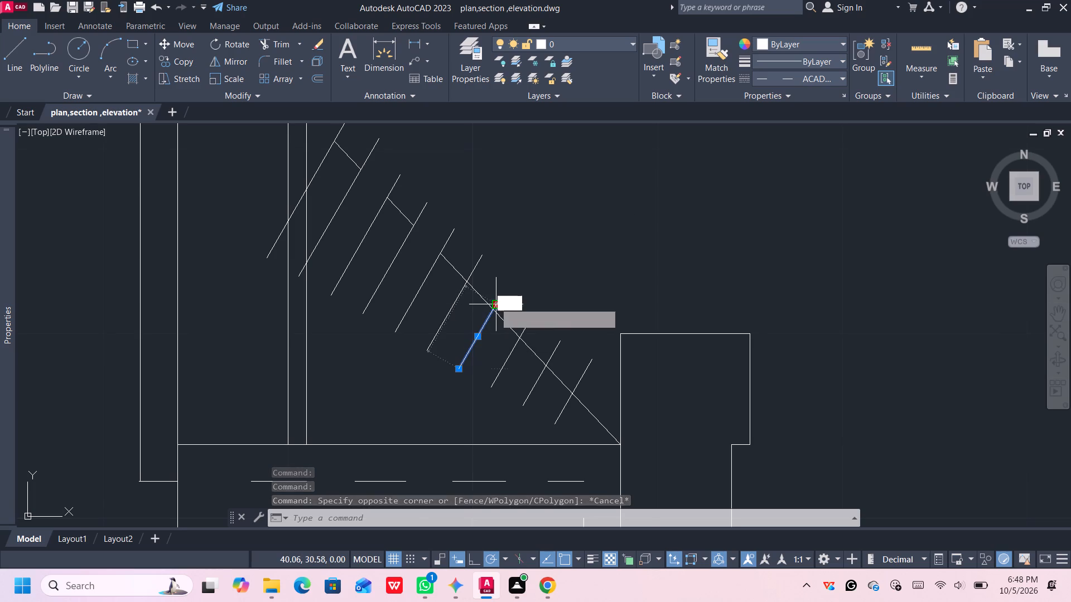
left_click(520, 274)
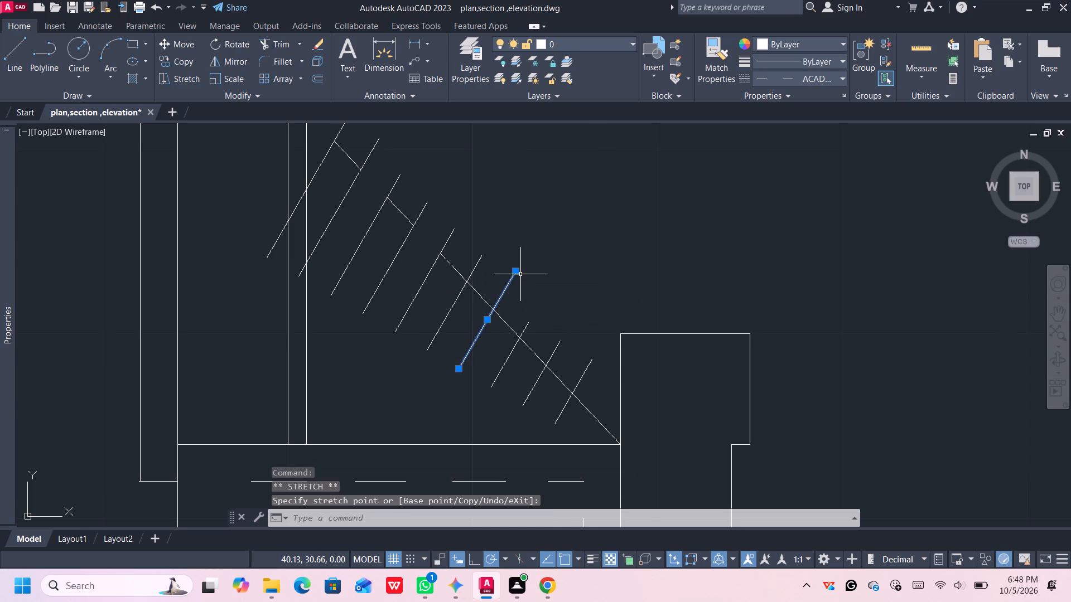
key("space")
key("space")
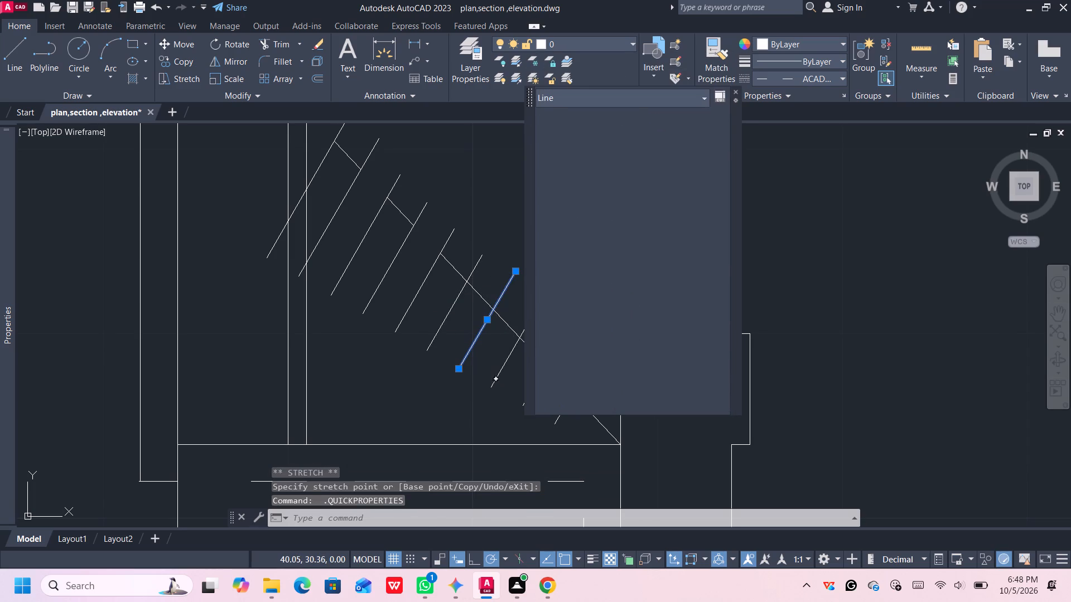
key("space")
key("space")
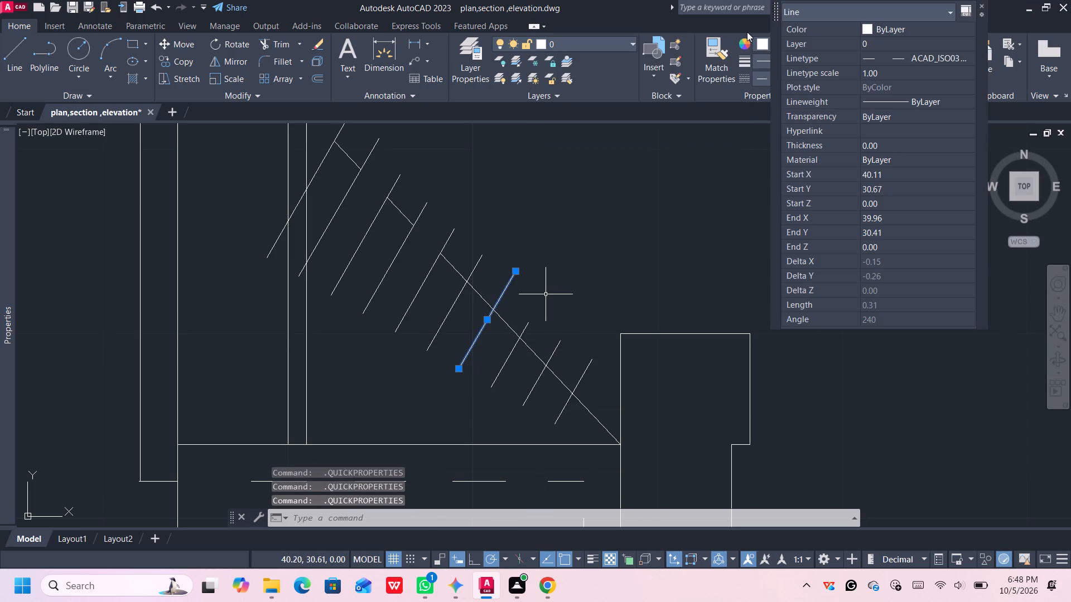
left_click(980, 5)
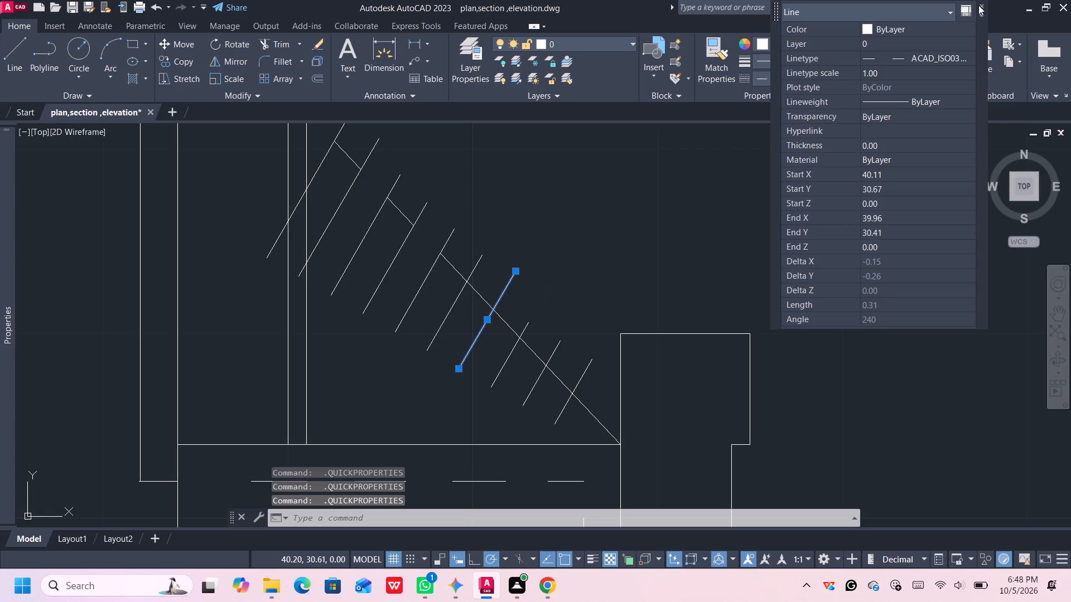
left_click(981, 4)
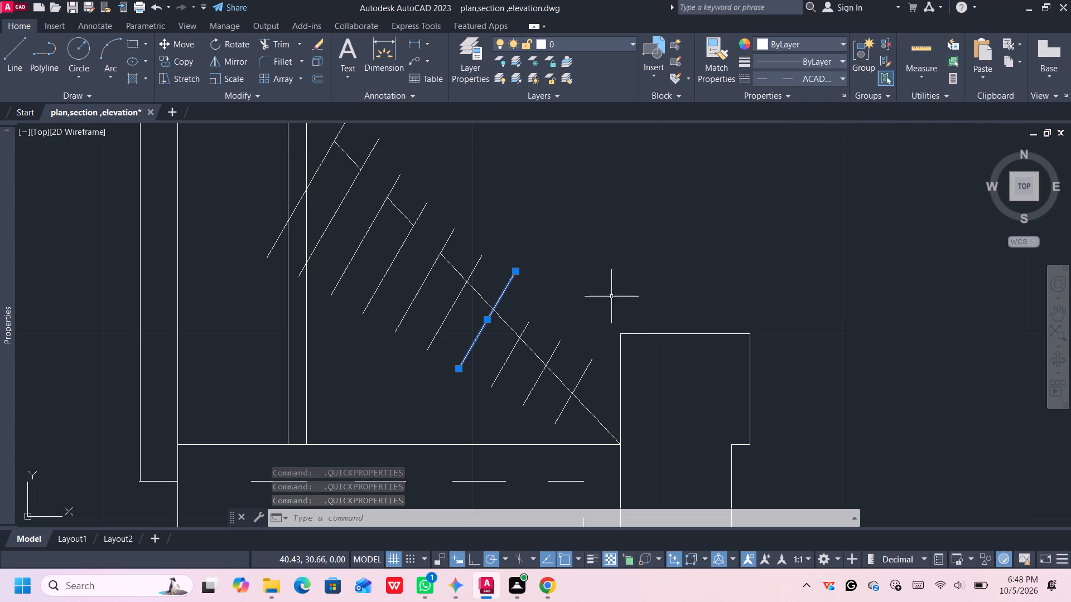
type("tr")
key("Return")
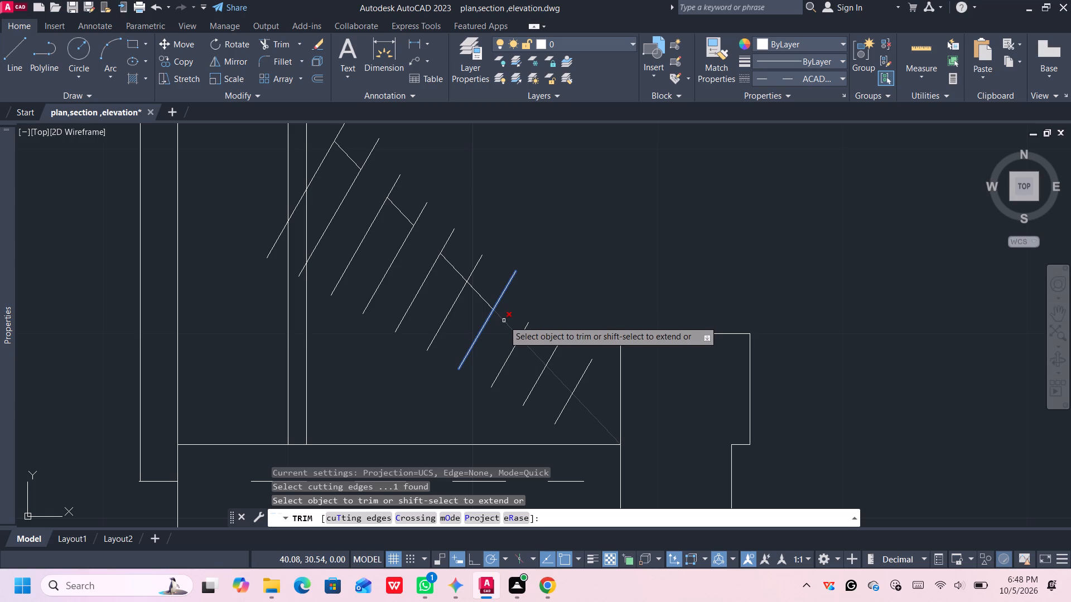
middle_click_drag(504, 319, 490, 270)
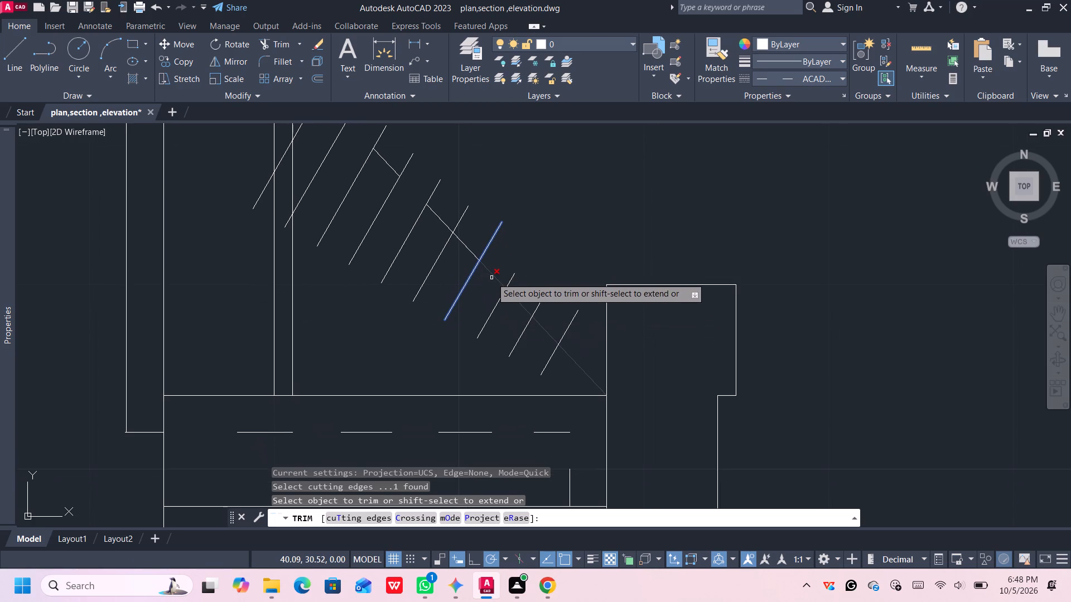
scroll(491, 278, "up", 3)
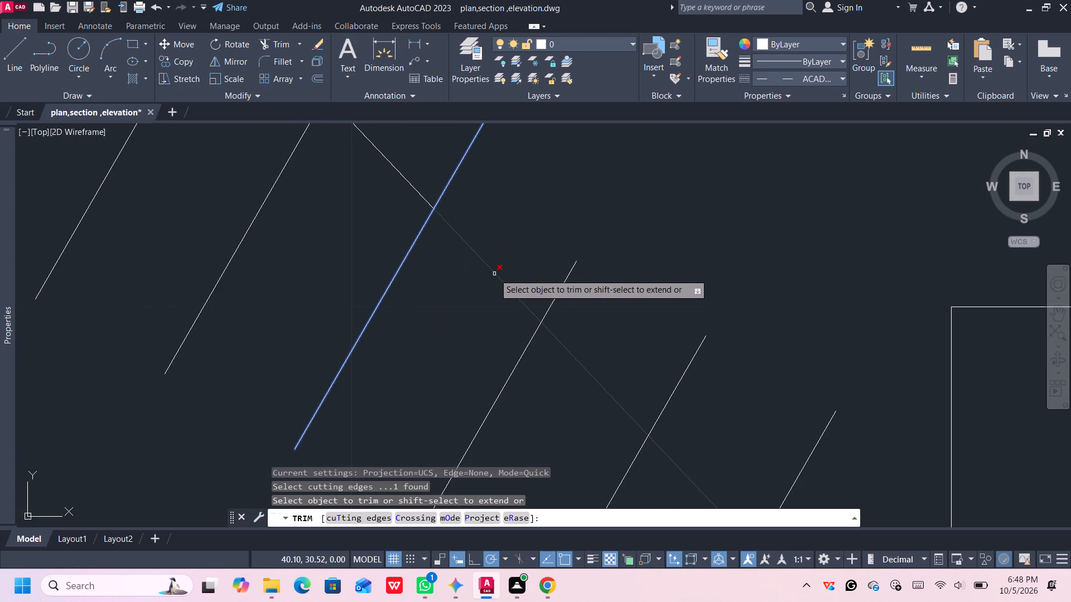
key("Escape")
Stretch the upper end of the eighth slanted line so it extends further past the door diagonal.
left_click(559, 289)
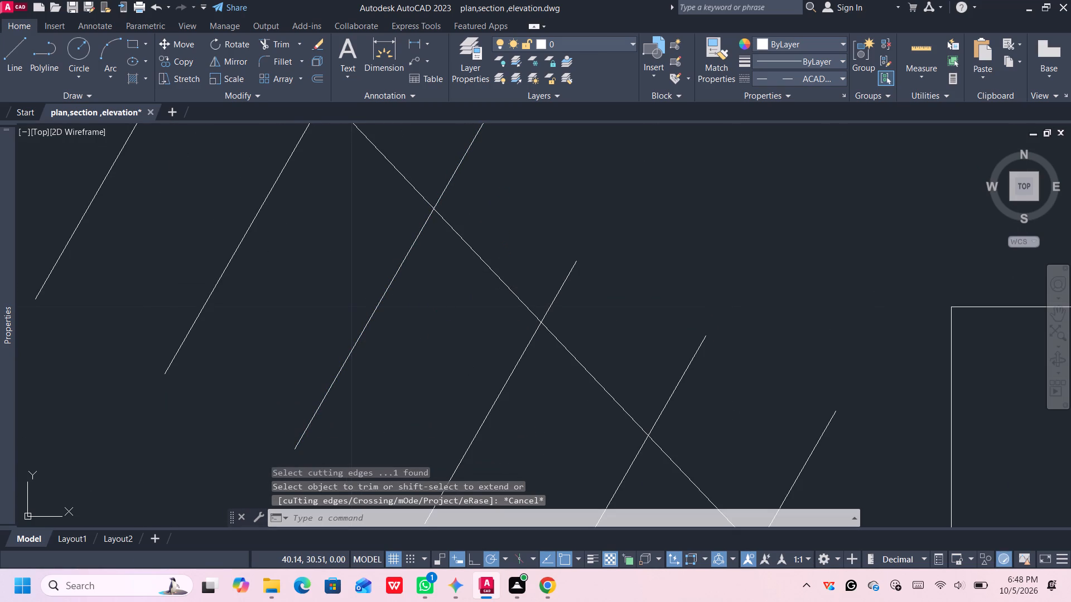
left_click(577, 260)
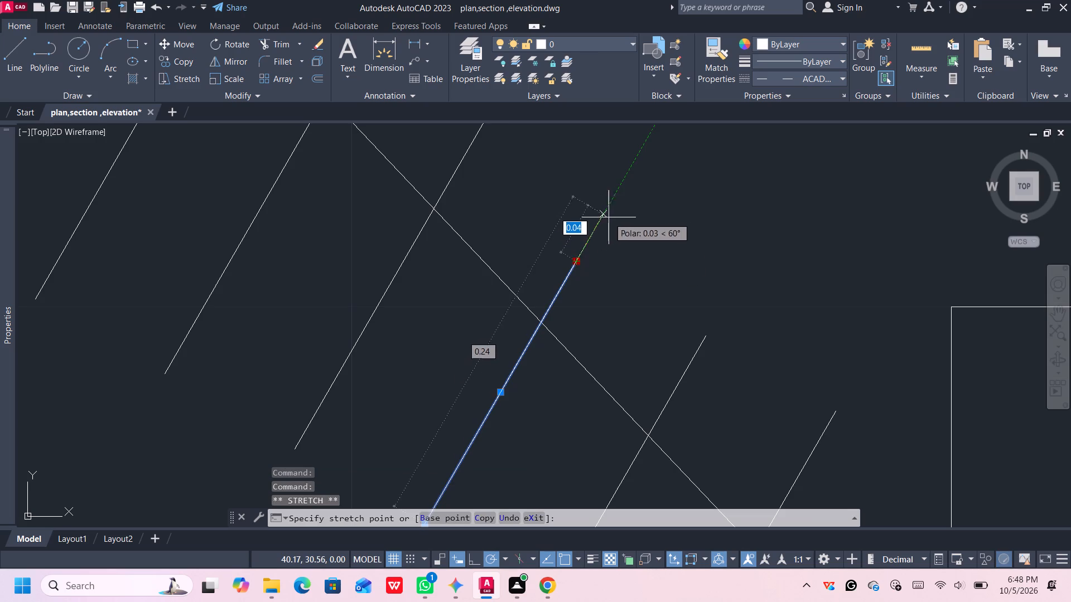
left_click(611, 213)
scroll(607, 229, "down", 3)
middle_click_drag(614, 293, 591, 285)
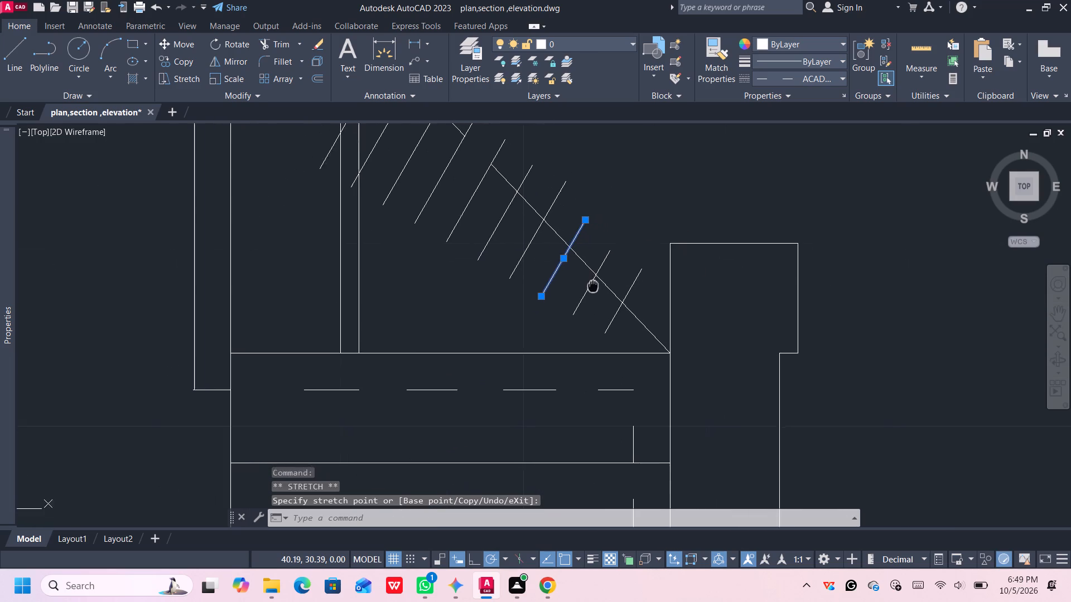
middle_click_drag(591, 285, 563, 302)
Trim the diagonal between the sixth and seventh and the eighth and ninth slanted lines, and beyond the tenth to the wall corner.
key("space")
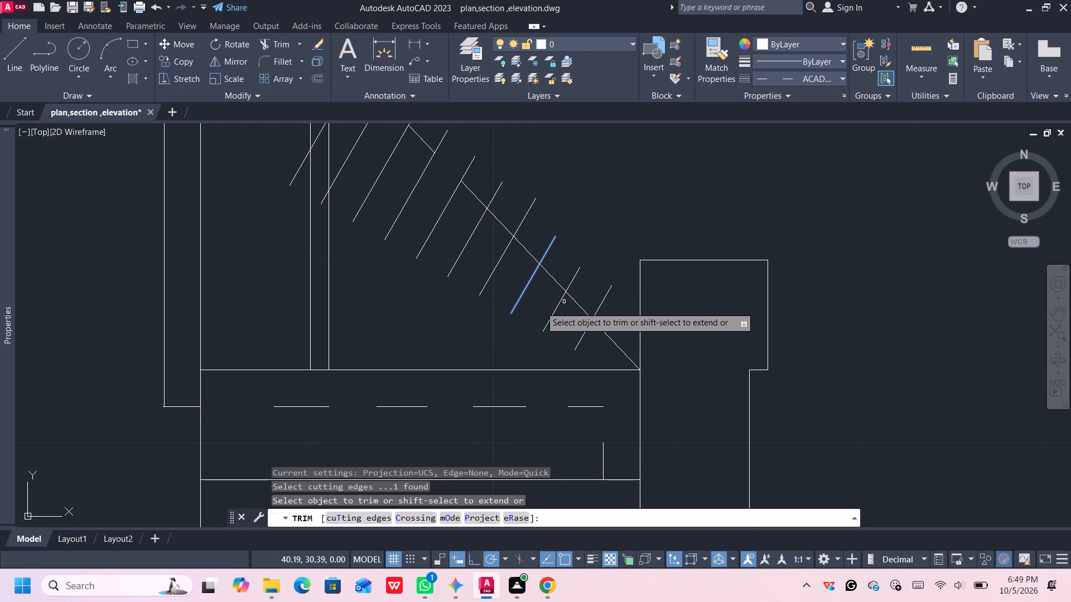
key("Escape")
type("tr")
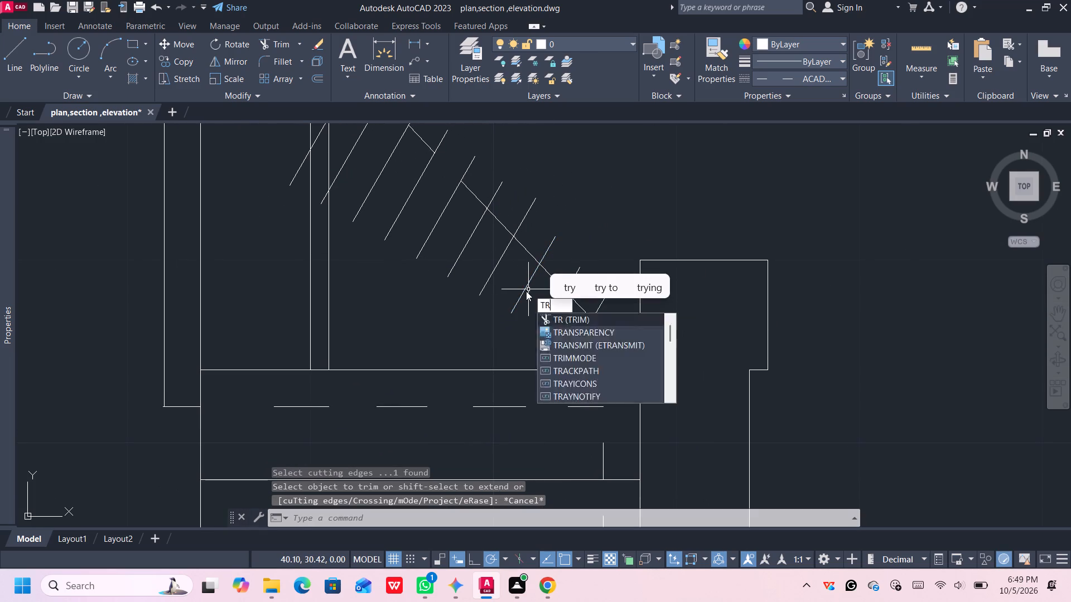
key("Return")
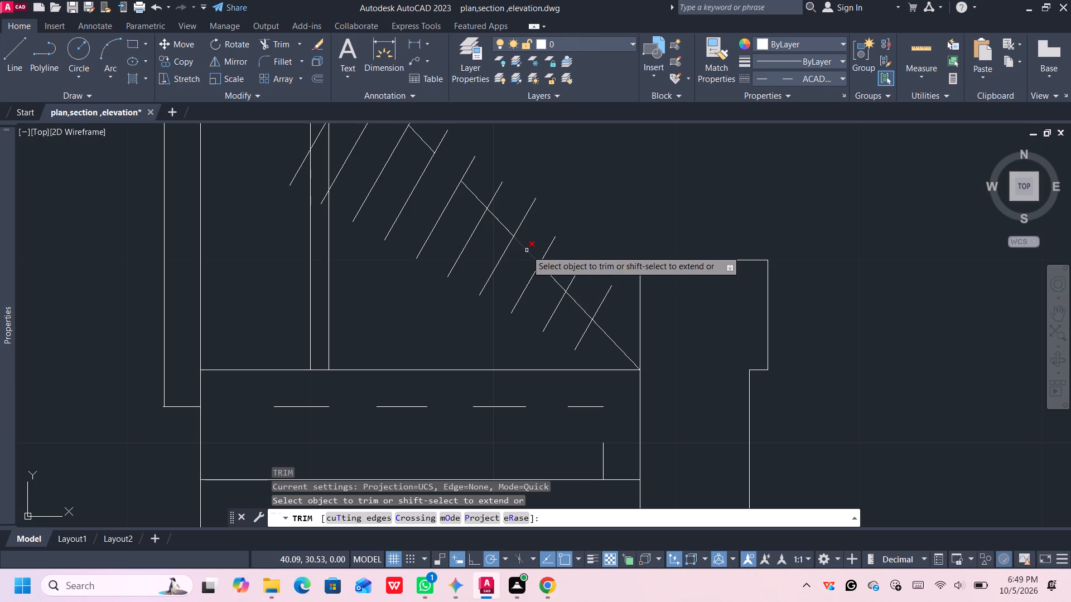
left_click(527, 250)
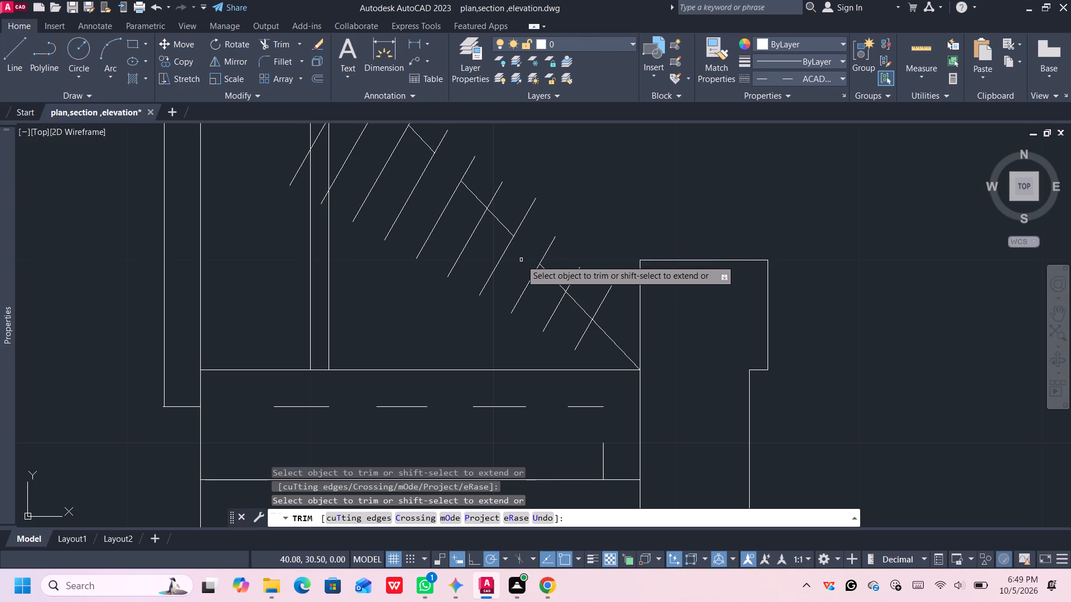
key("ctrl+z")
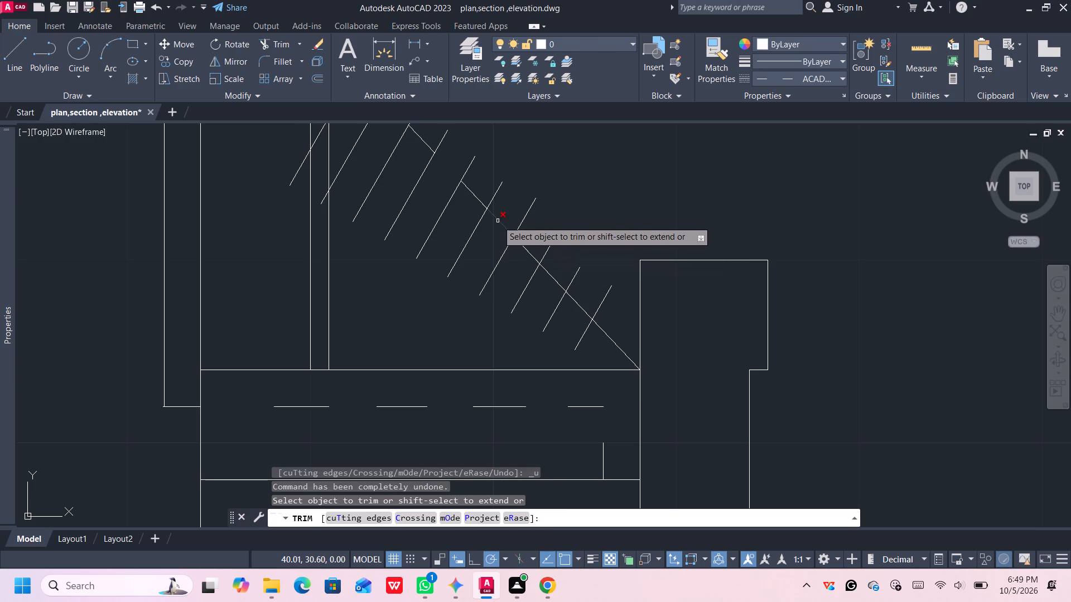
left_click(498, 221)
left_click(552, 278)
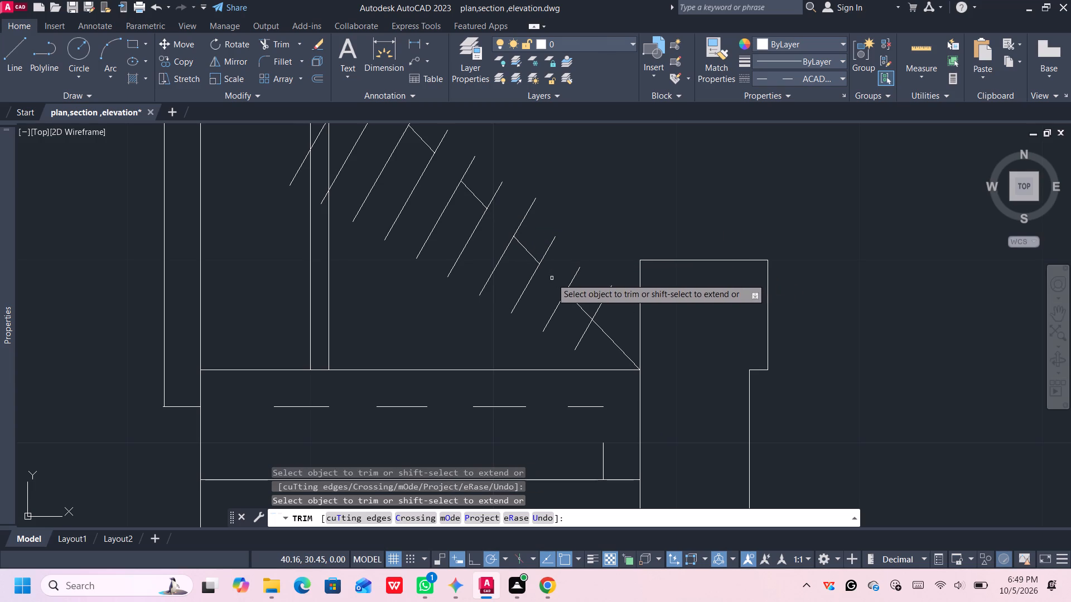
left_click(602, 331)
scroll(602, 331, "down", 1)
scroll(602, 331, "up", 1)
middle_click(602, 331)
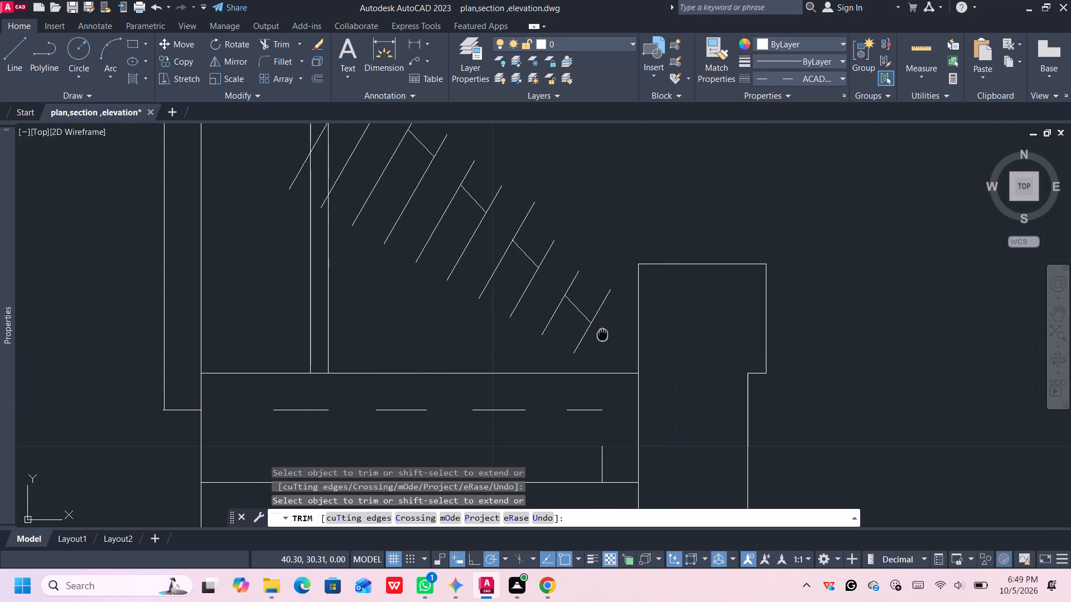
scroll(602, 333, "down", 2)
key("Escape")
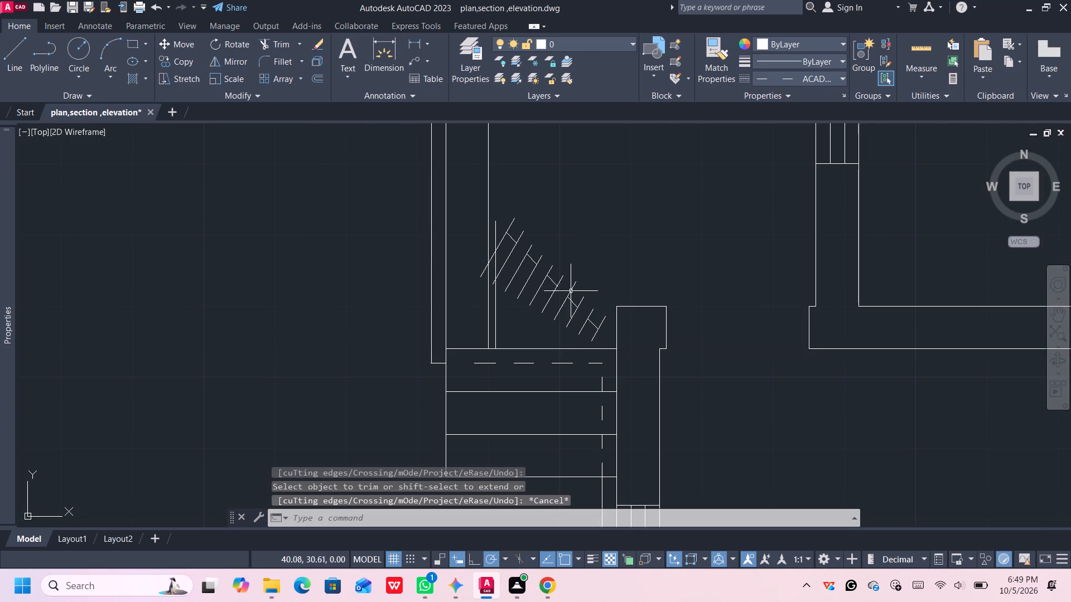
Erase the ten slanted cutting lines crossing the dashed door diagonal above the steps.
left_click(503, 241)
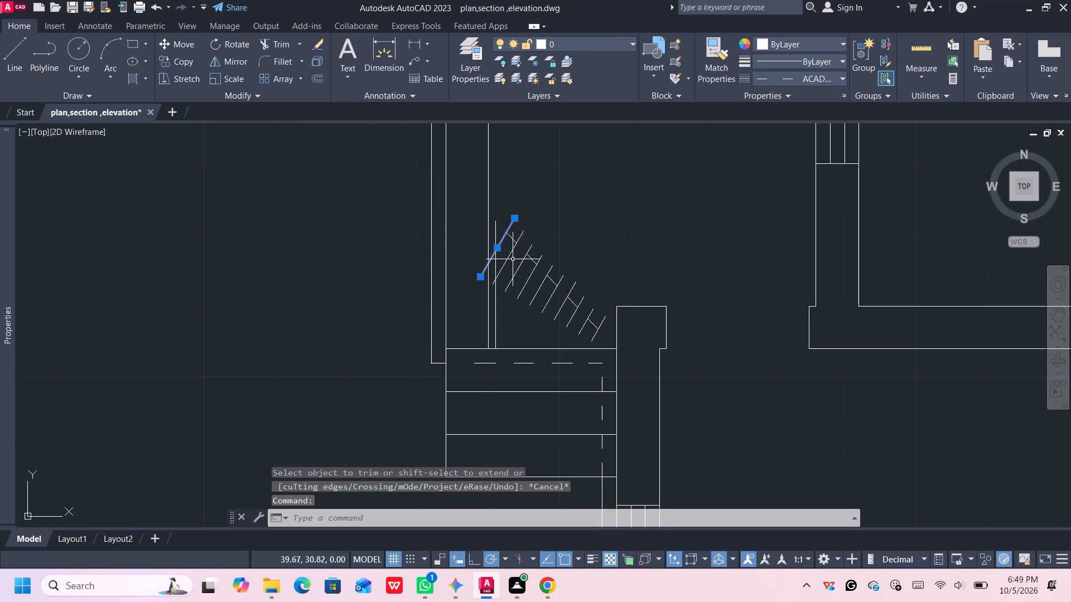
left_click(509, 253)
left_click(519, 265)
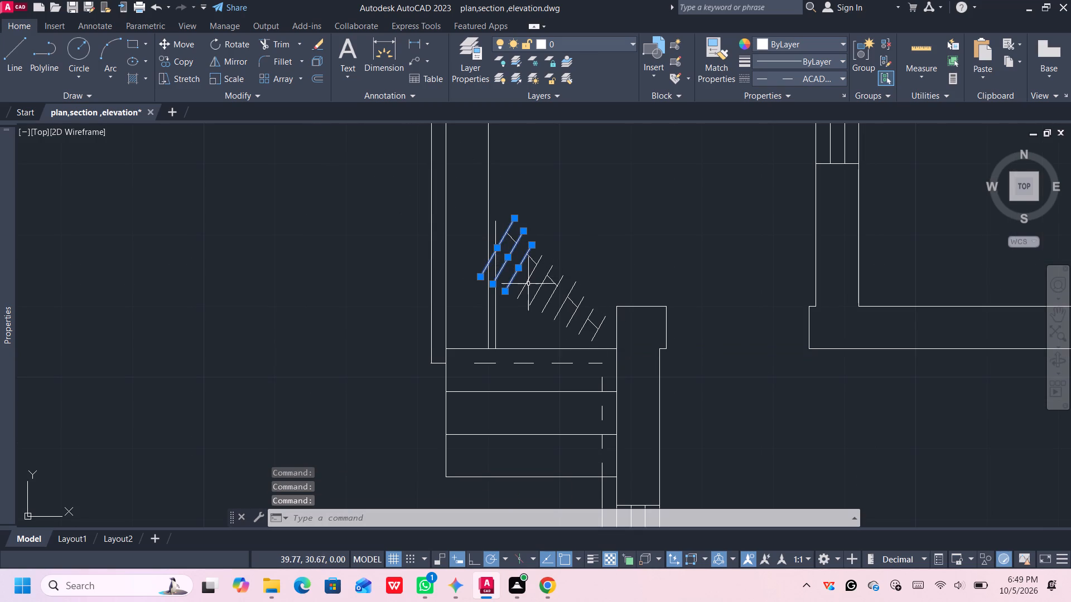
left_click(528, 281)
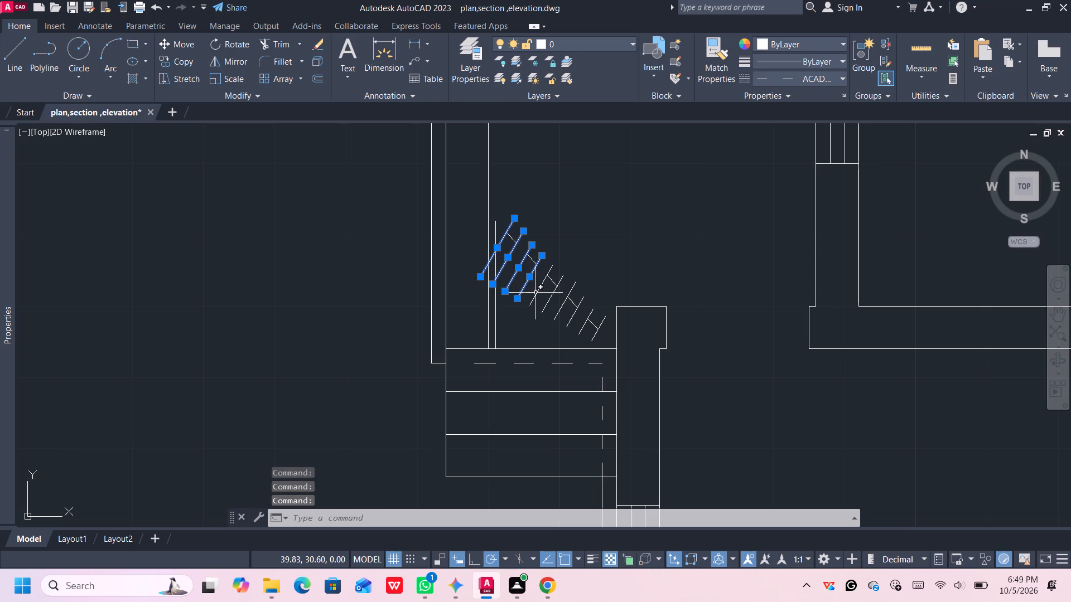
left_click(535, 292)
left_click(547, 300)
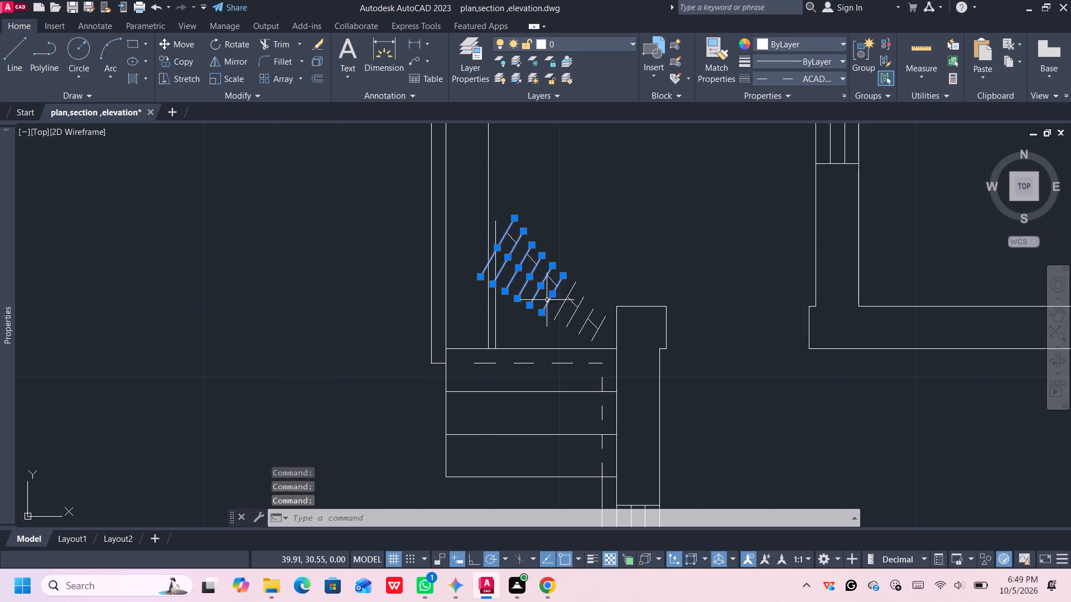
left_click(560, 310)
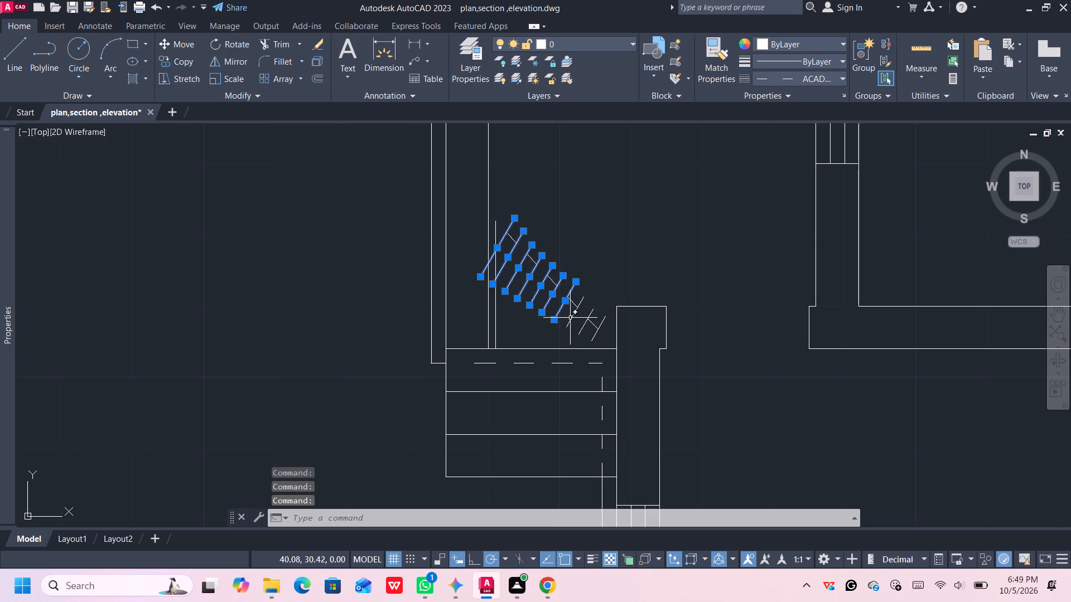
left_click(570, 318)
left_click(581, 328)
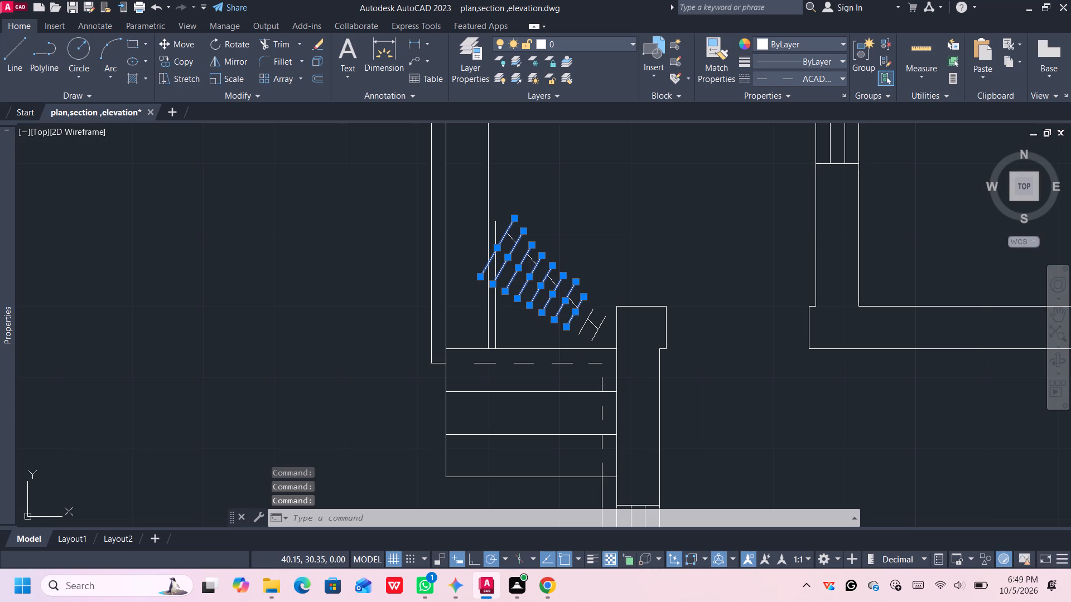
left_click(596, 337)
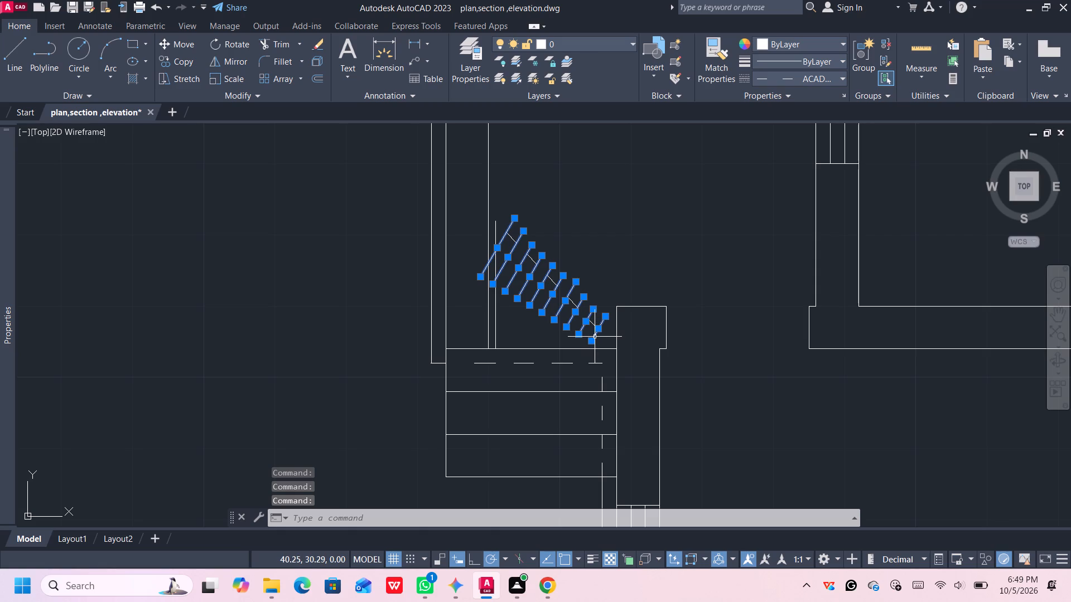
key("Delete")
Measure the width of the door opening between the pier beside the steps and the wall end to its east.
scroll(596, 250, "down", 1)
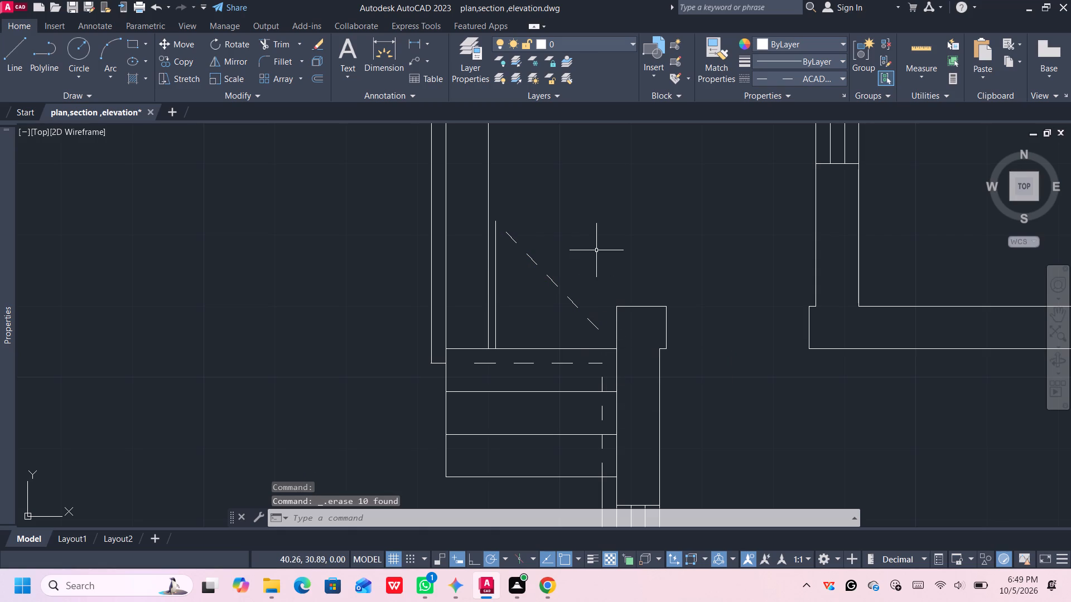
middle_click_drag(601, 239, 524, 271)
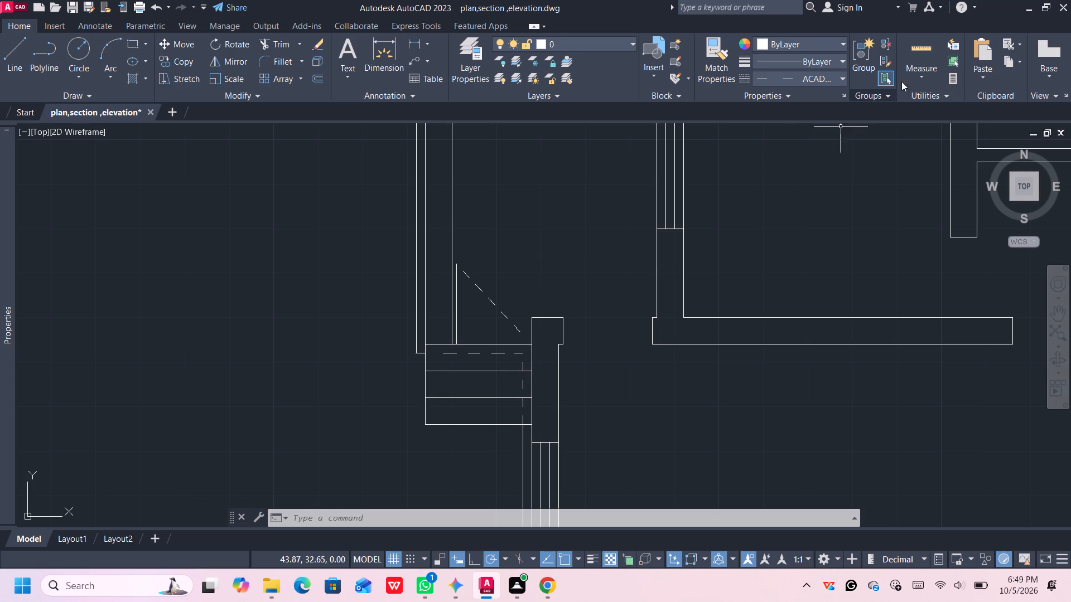
left_click(927, 43)
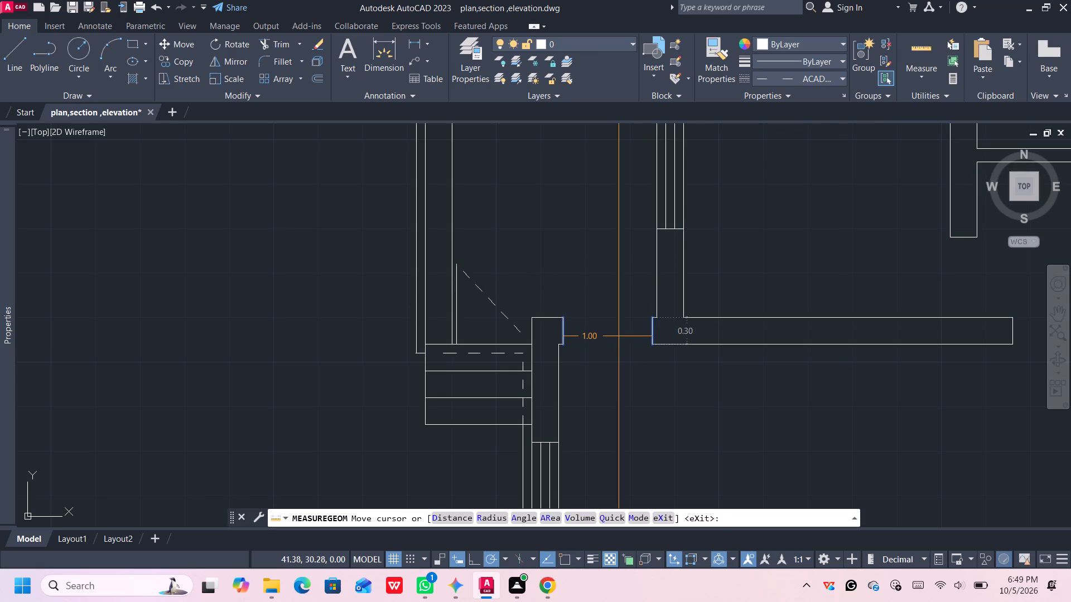
scroll(616, 332, "up", 2)
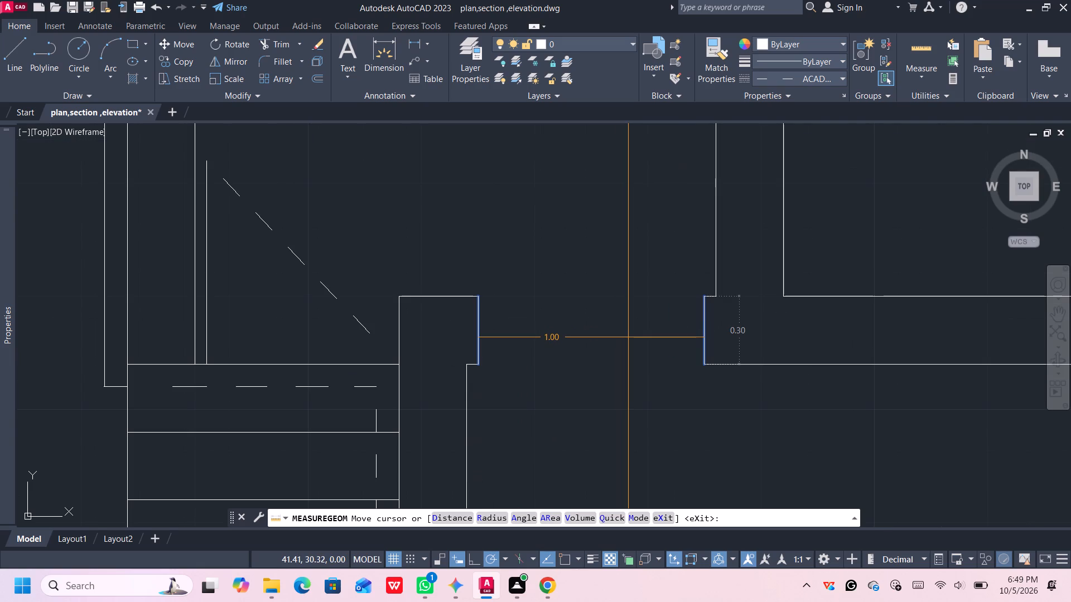
key("space")
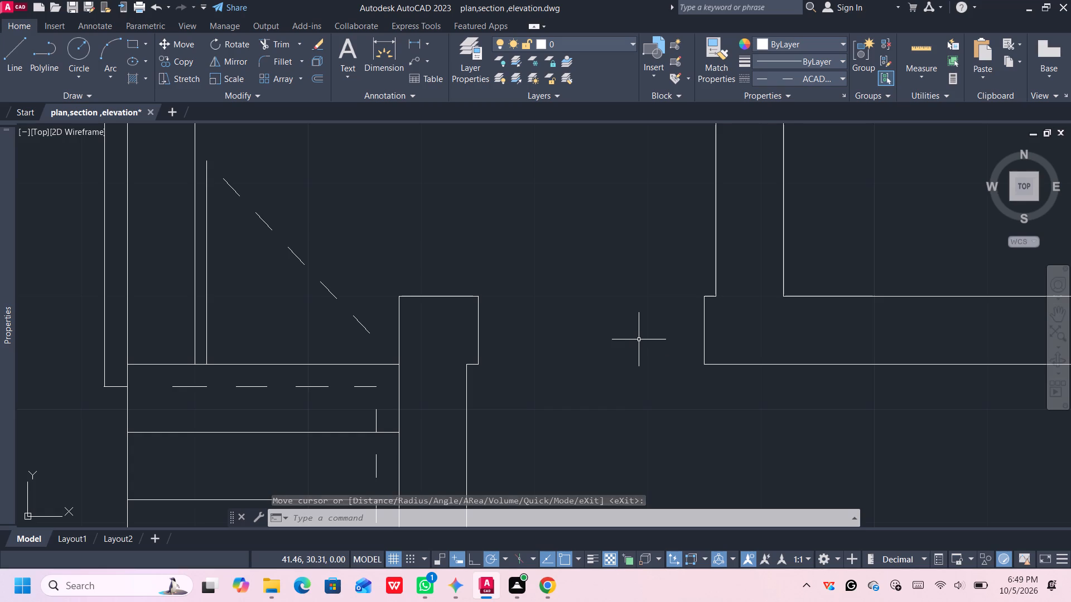
Draw a horizontal line across this second door opening, joining the midpoints of the two wall ends.
key("l")
key("Return")
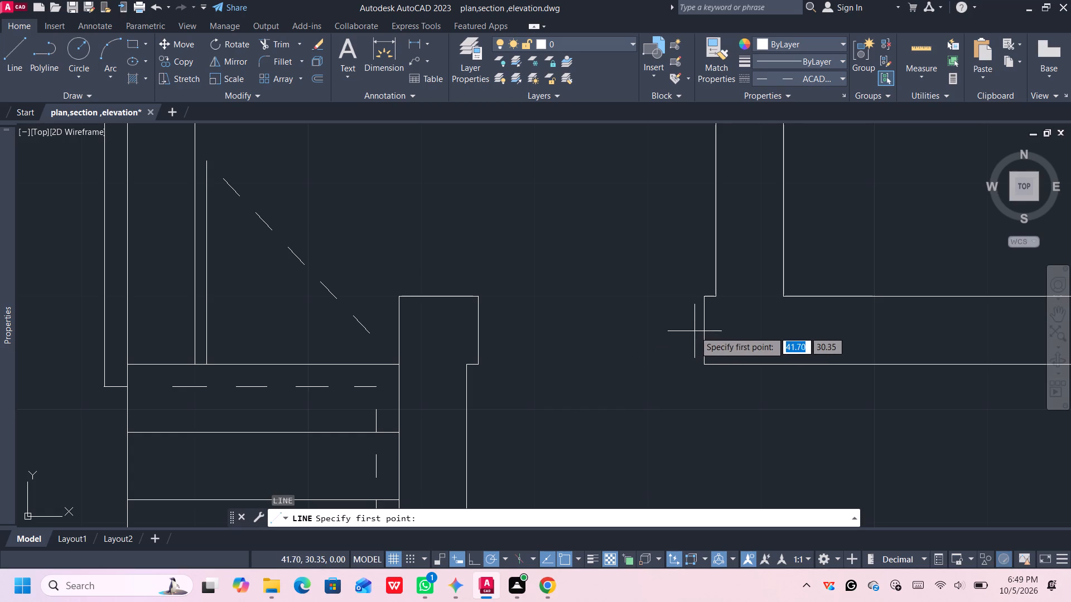
left_click(706, 333)
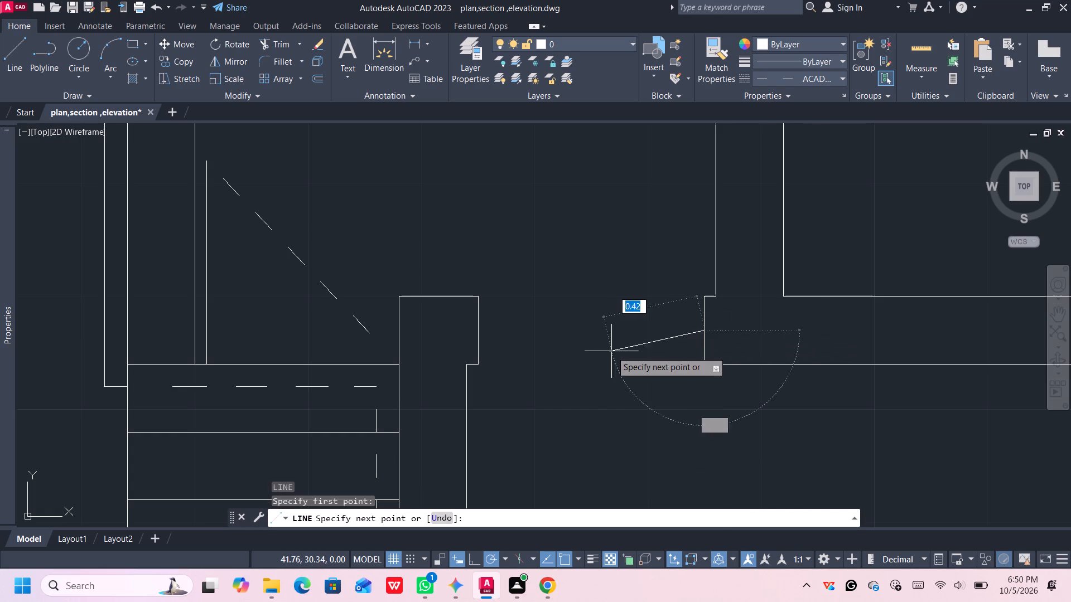
left_click(476, 333)
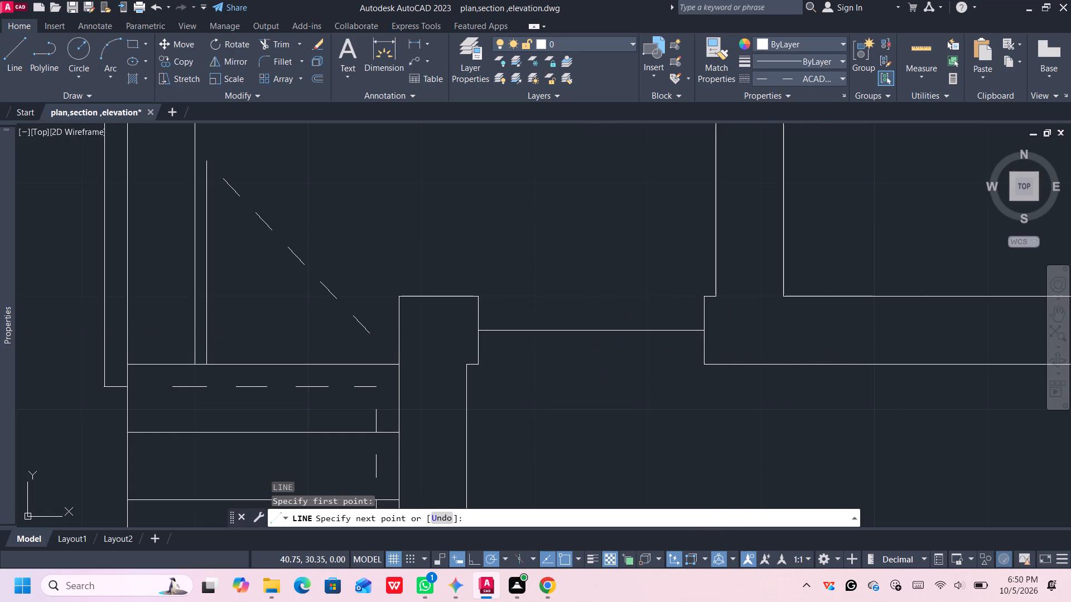
key("space")
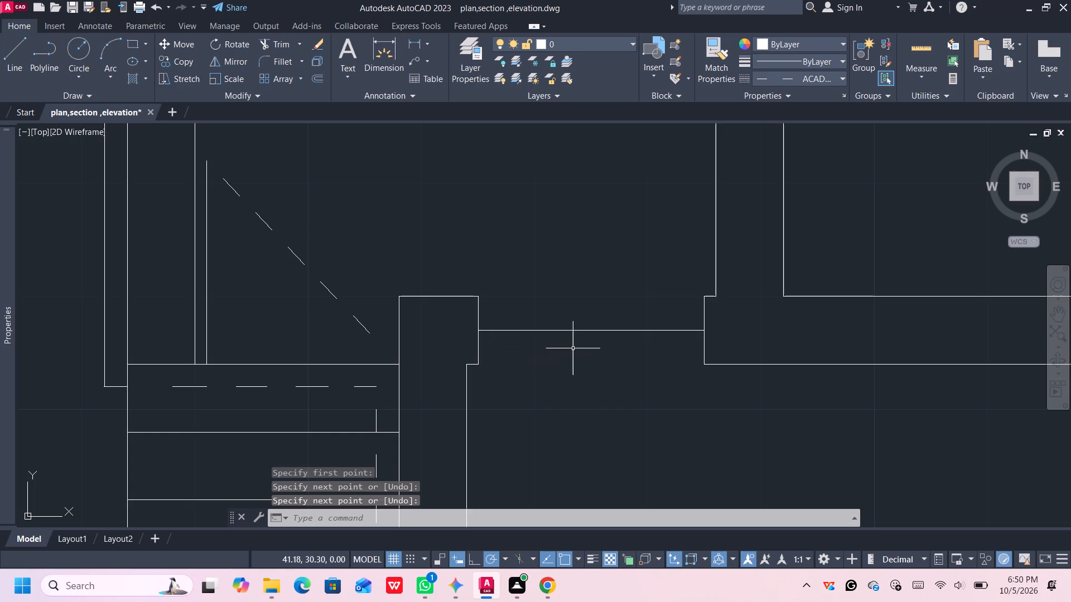
Draw a door leaf 1 unit upward from the opening line's east end, continuing with a diagonal to the line's west end.
key("l")
key("Return")
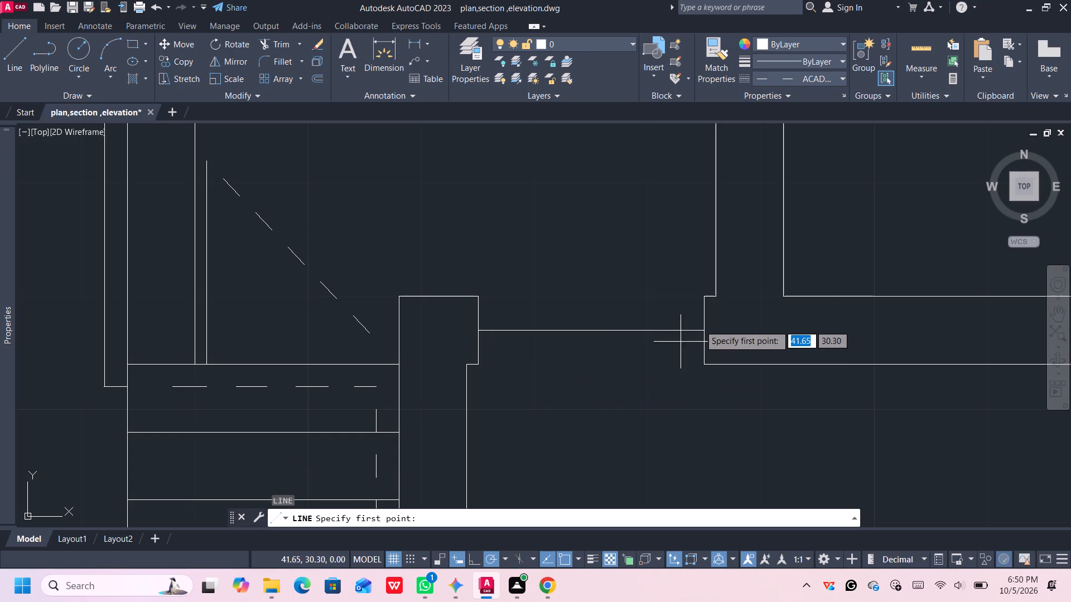
left_click(706, 332)
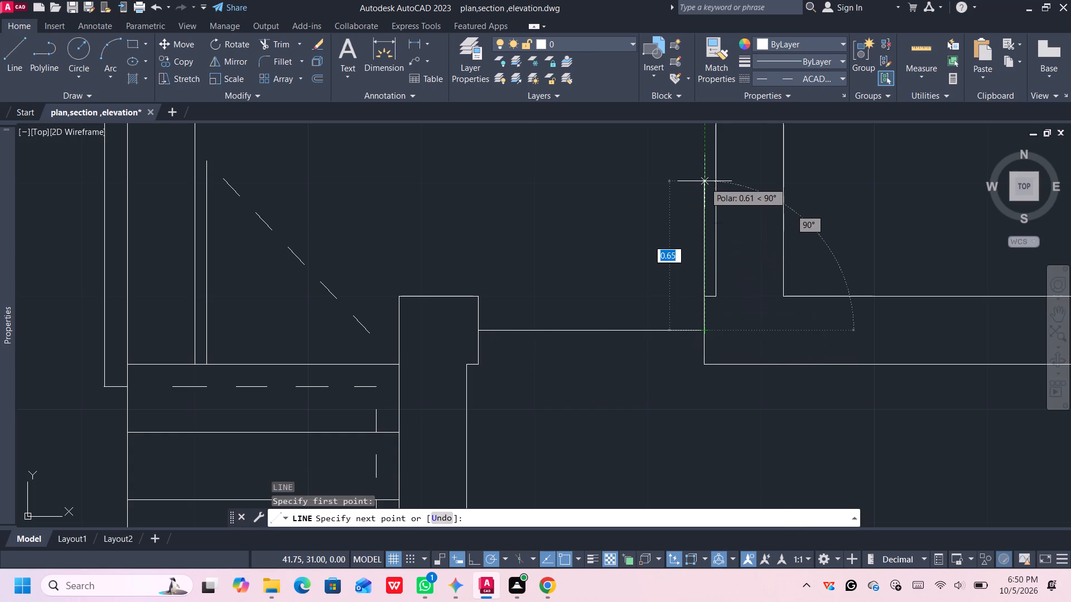
key("1")
key("Return")
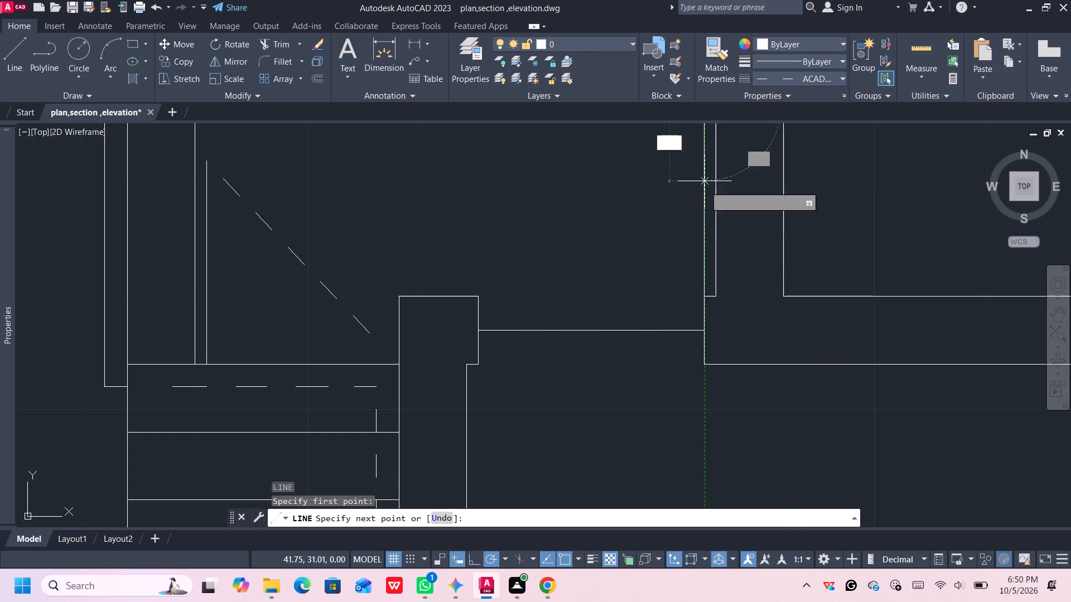
scroll(596, 264, "down", 1)
middle_click_drag(596, 265, 618, 338)
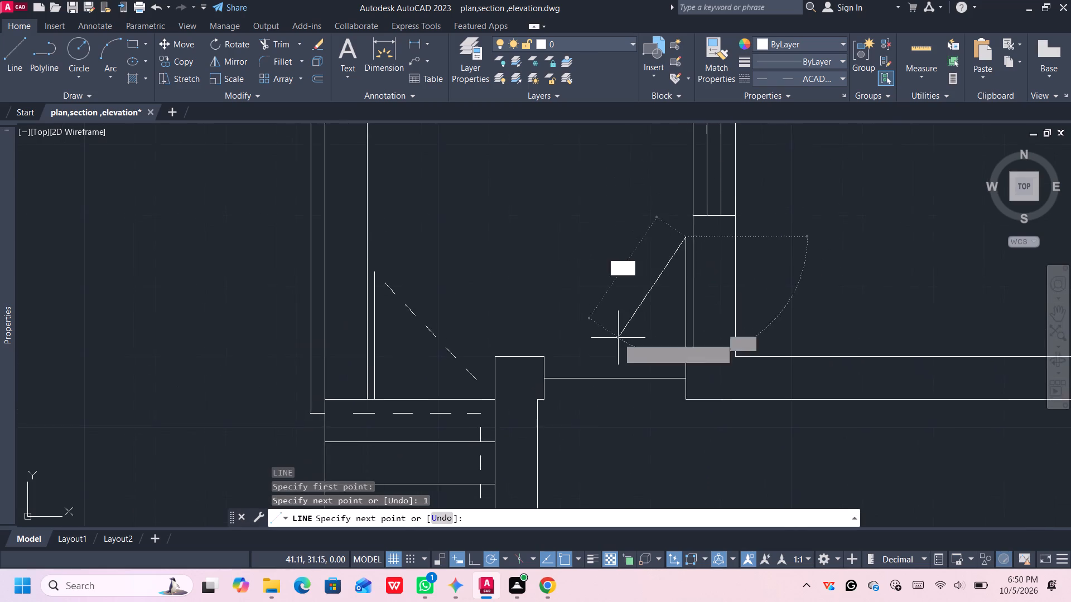
scroll(616, 335, "up", 1)
left_click(501, 404)
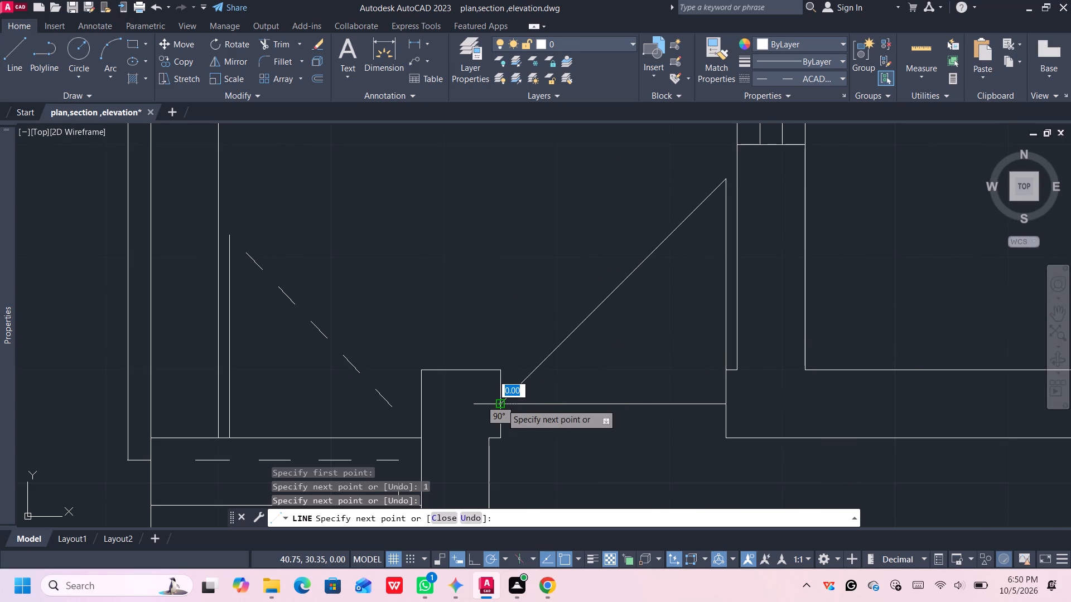
key("space")
Switch polar tracking to 45° increments and draw a line about 0.96 long at 135° from the leaf's base across the door diagonal.
scroll(522, 378, "up", 2)
scroll(544, 360, "down", 1)
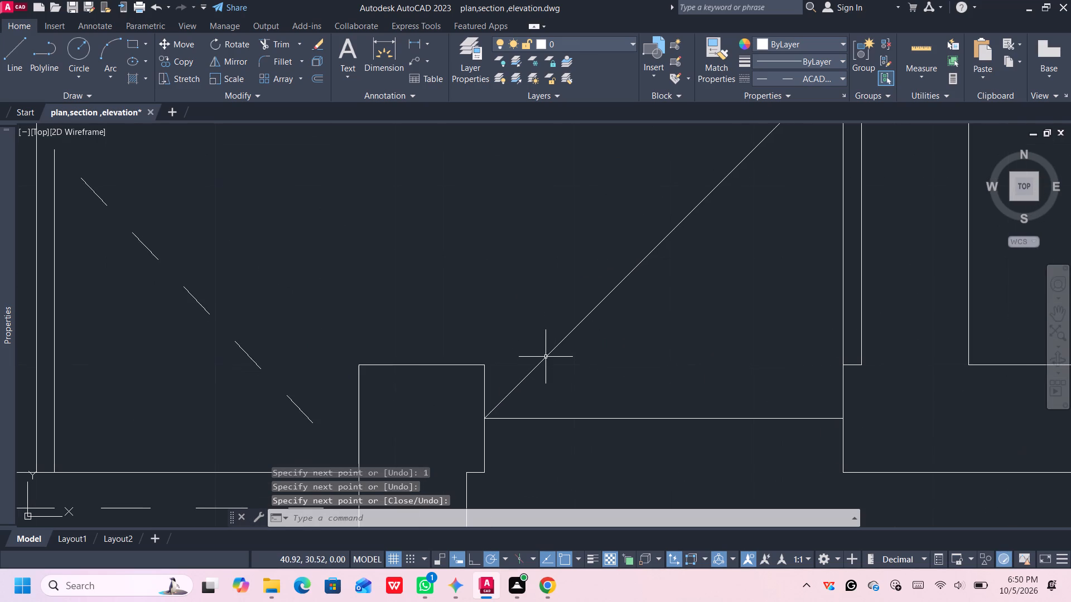
scroll(566, 332, "down", 1)
middle_click_drag(604, 295, 443, 356)
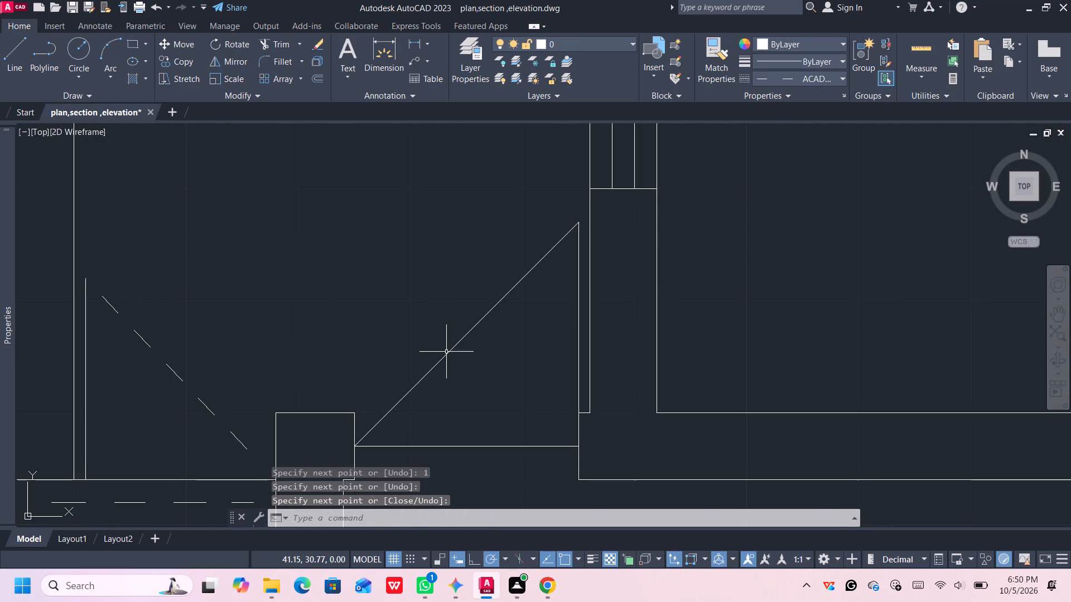
middle_click_drag(485, 381, 477, 346)
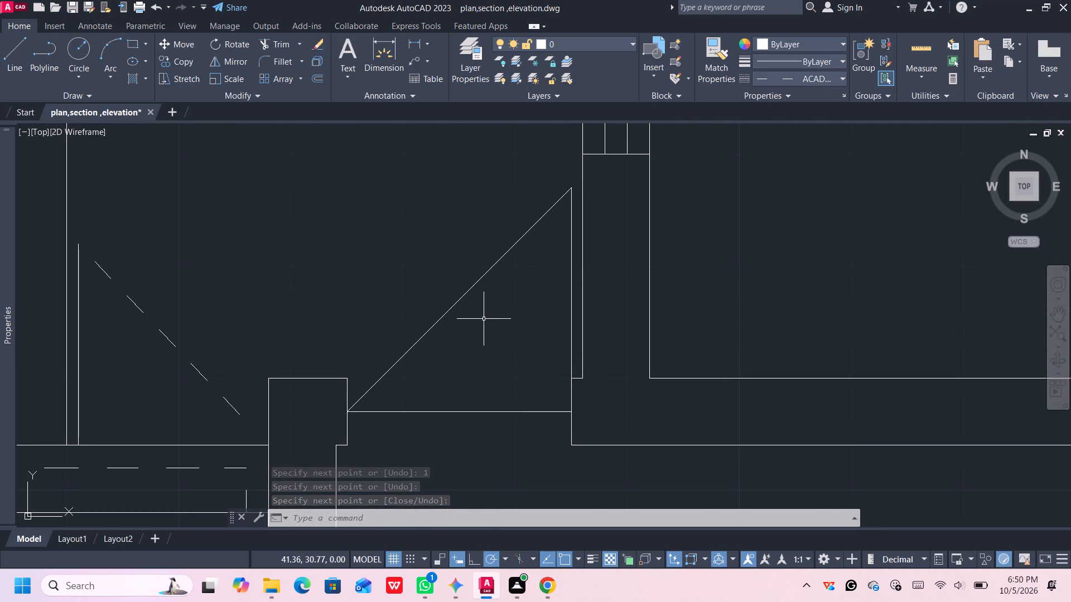
key("l")
key("Return")
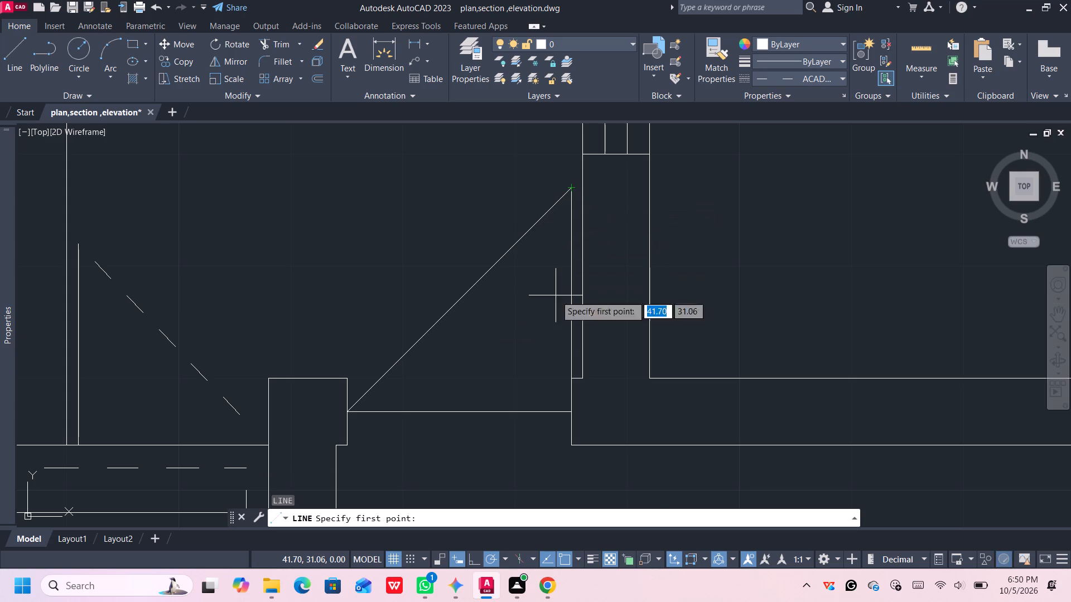
left_click(570, 410)
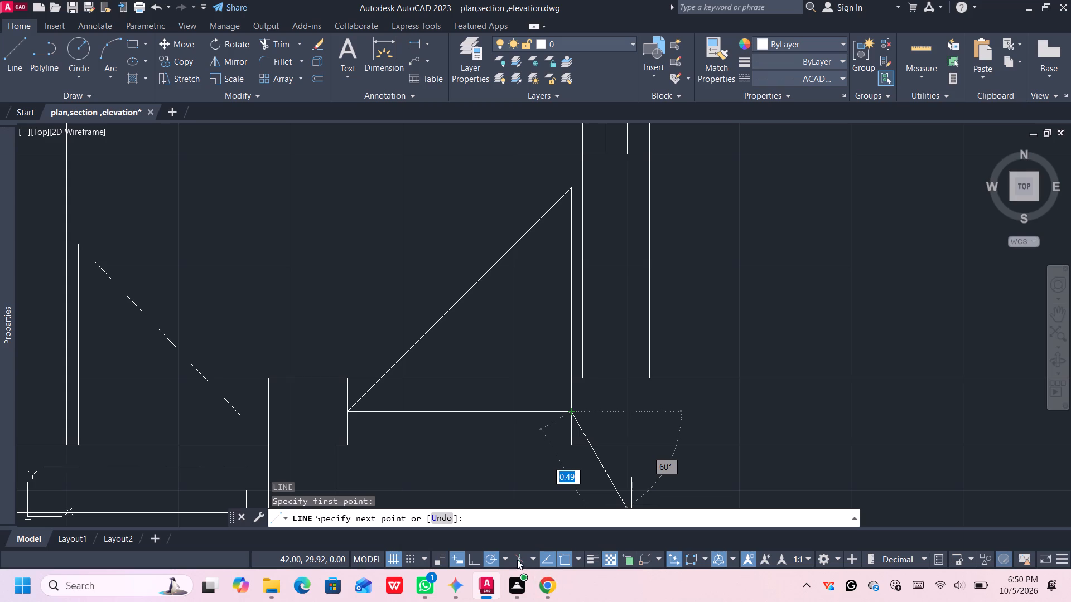
left_click(503, 556)
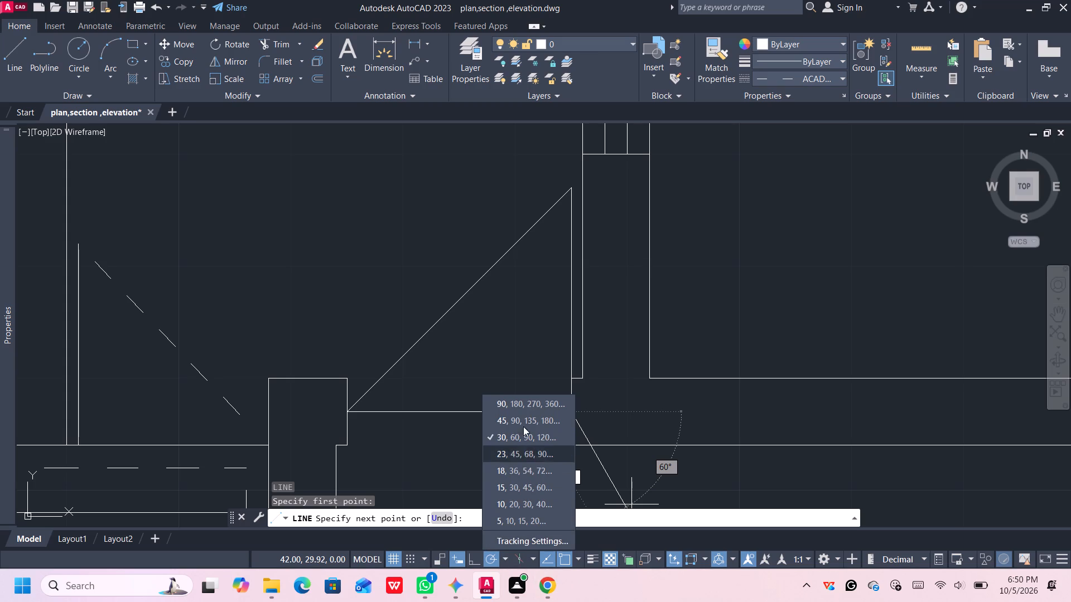
left_click(526, 417)
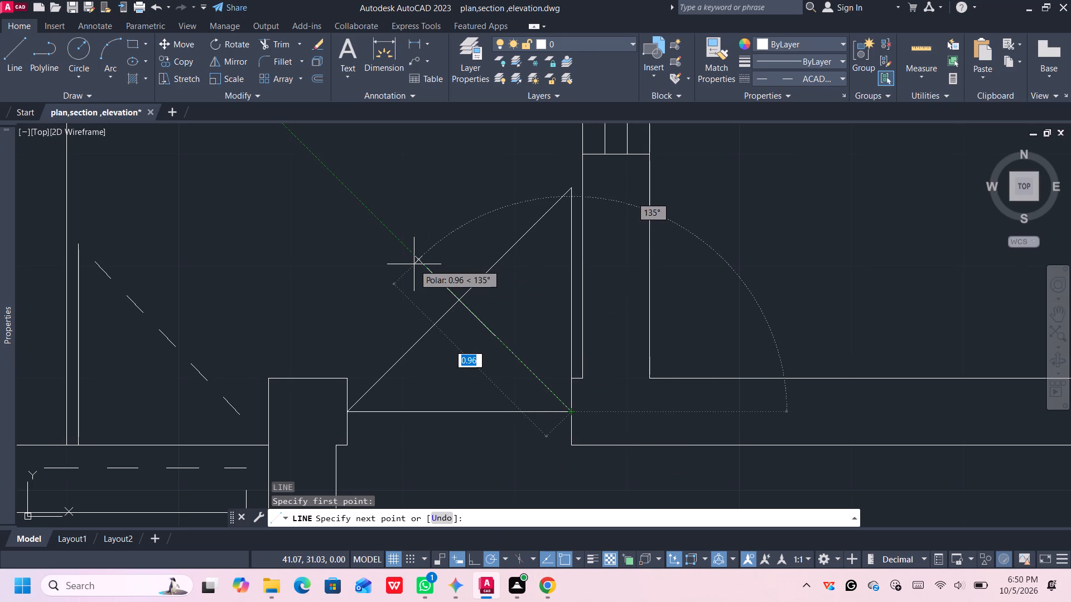
left_click(414, 264)
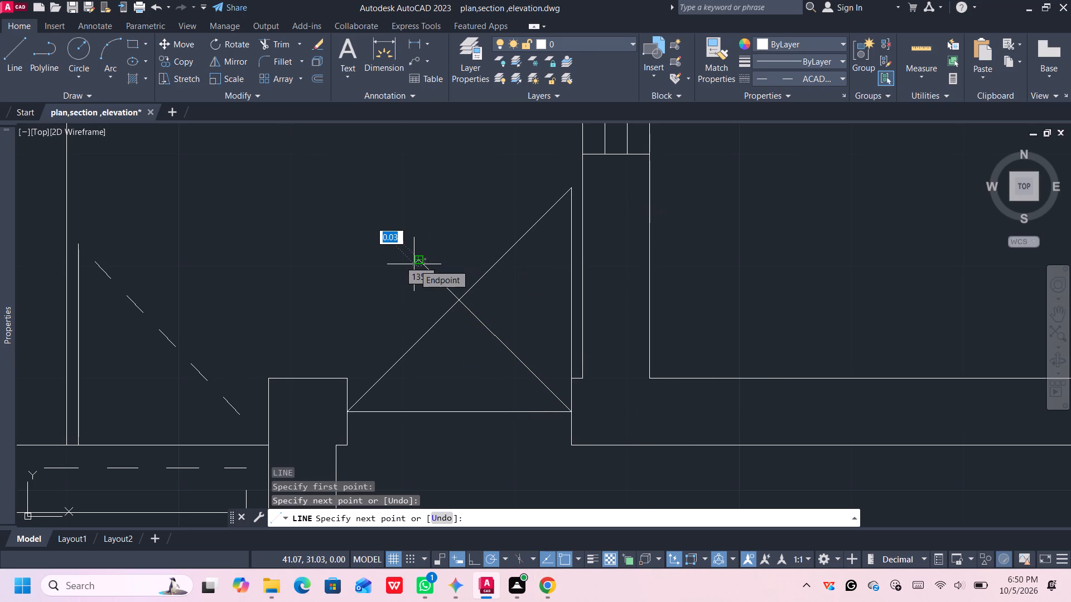
key("space")
Shorten the 135° line from its lower end to about 0.40, keeping it crossing the door diagonal.
left_click(500, 340)
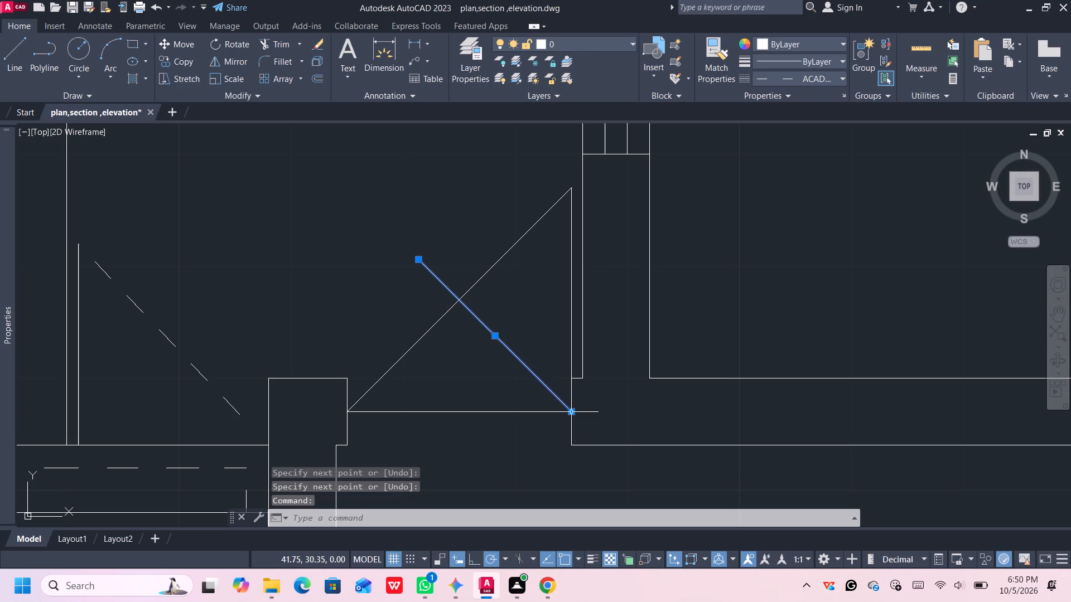
left_click(573, 411)
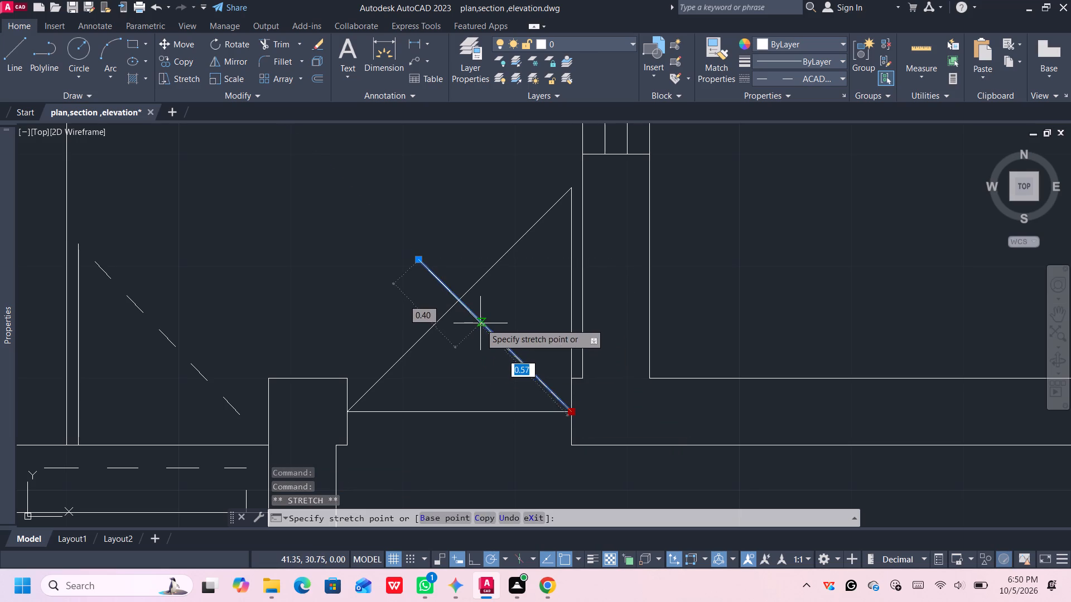
left_click(483, 324)
Offset the 135° cutting line 0.1 repeatedly toward the northeast, making six parallel copies across the door diagonal up to the leaf's top.
scroll(480, 324, "up", 2)
middle_click(495, 311)
scroll(498, 317, "down", 1)
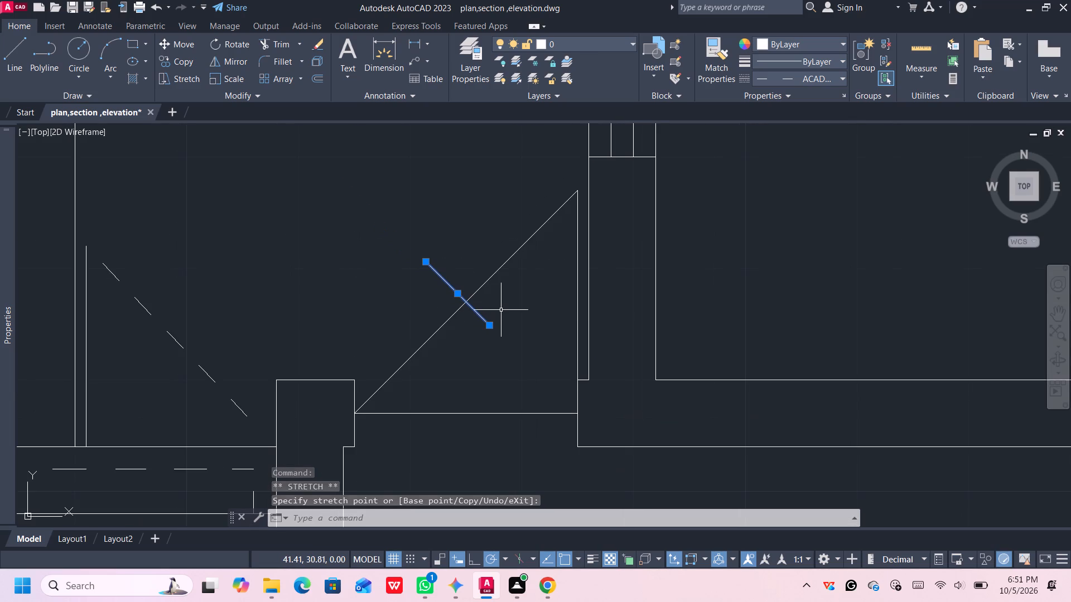
middle_click_drag(501, 312, 503, 320)
key("o")
key("Return")
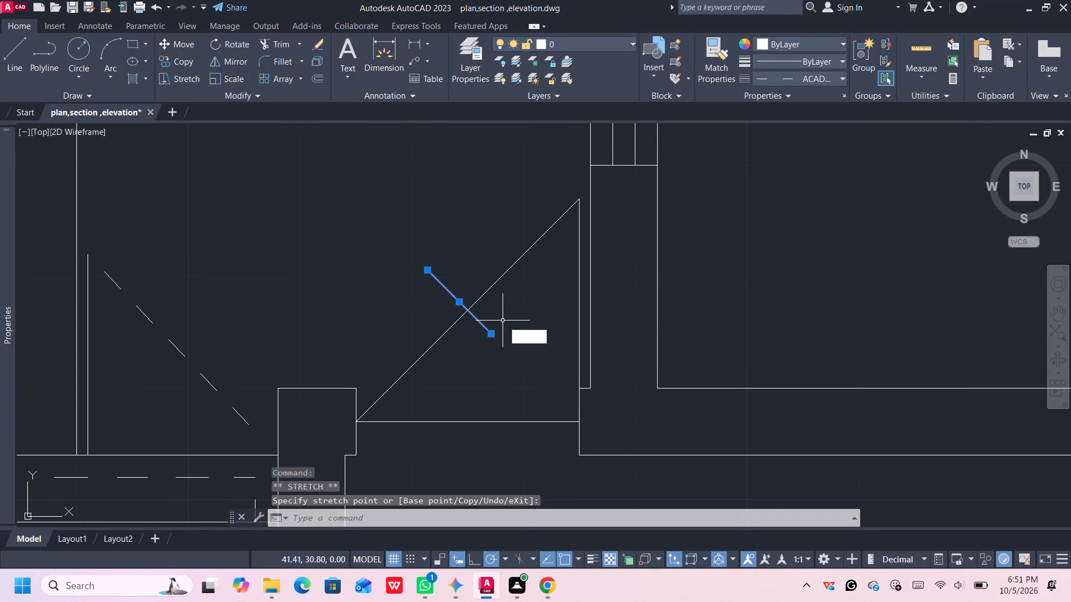
left_click(485, 324)
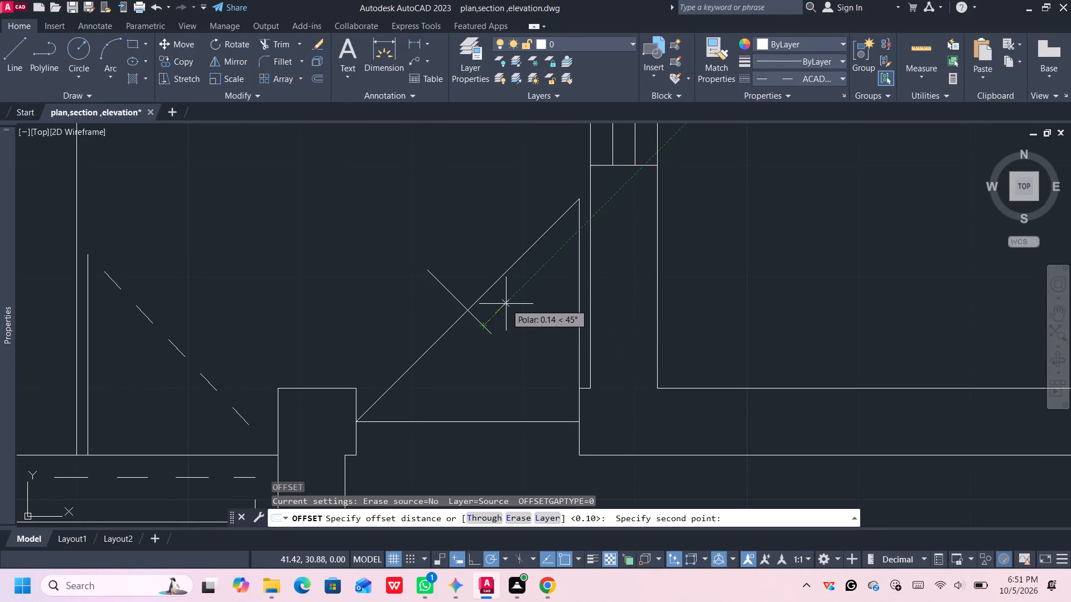
type("0.1")
key("Return")
left_click(505, 303)
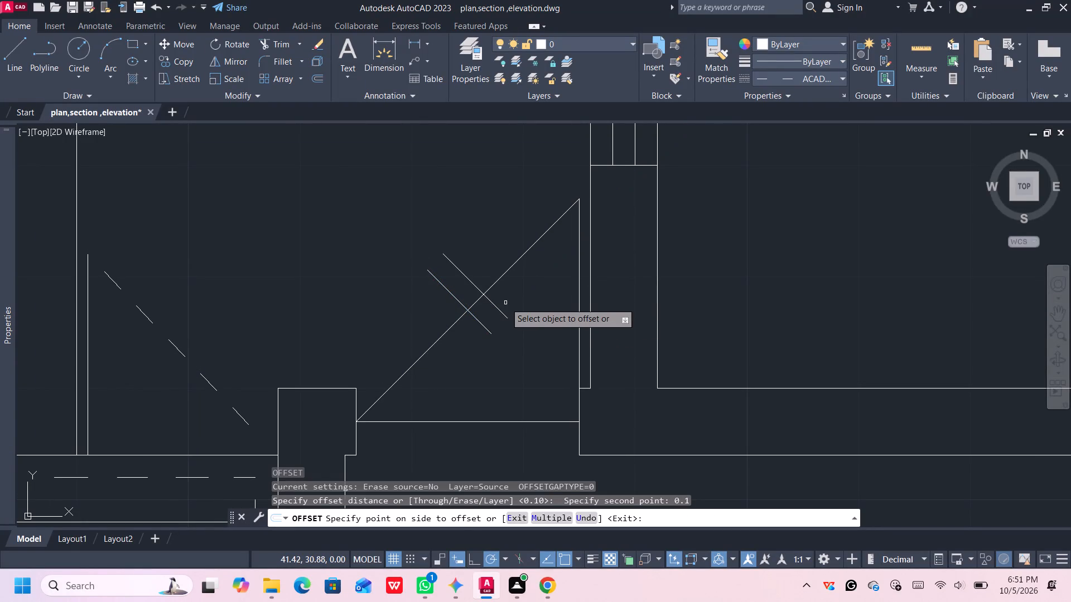
left_click(498, 309)
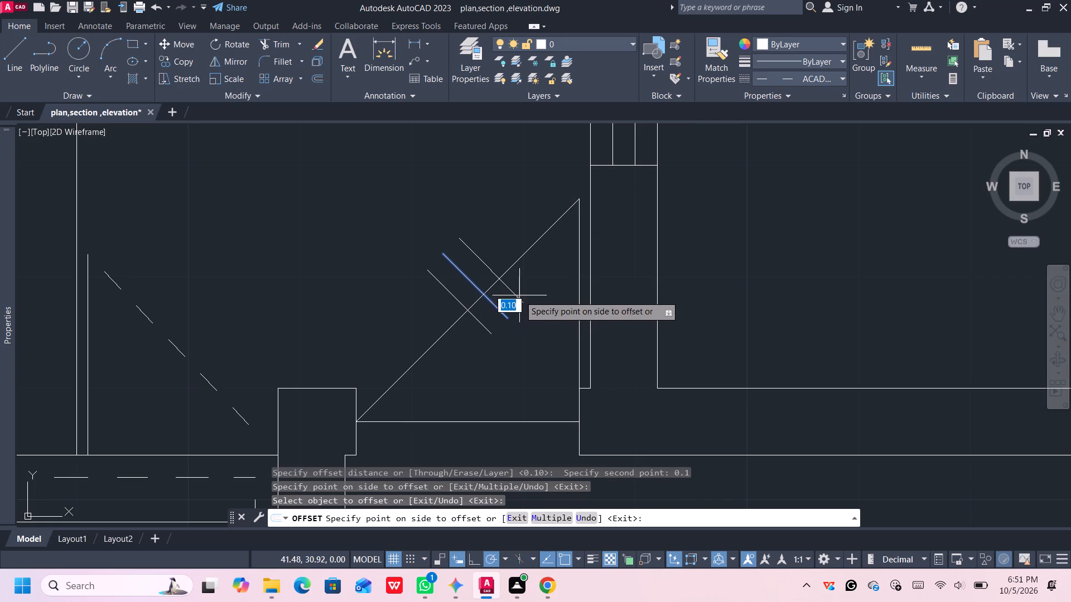
left_click(519, 295)
left_click(517, 295)
left_click(530, 288)
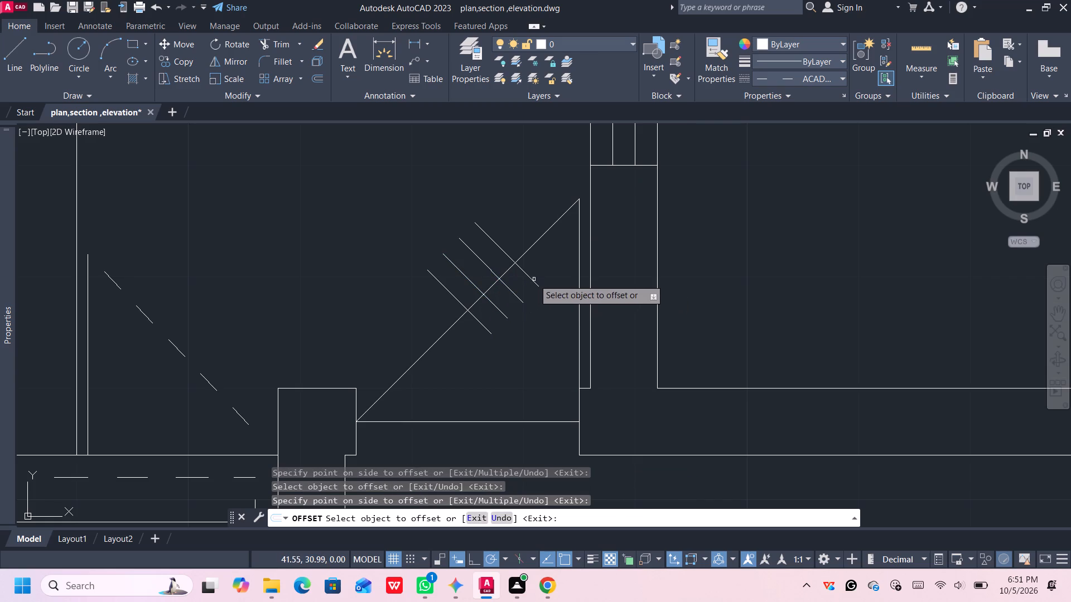
left_click(534, 279)
left_click(544, 263)
left_click(545, 261)
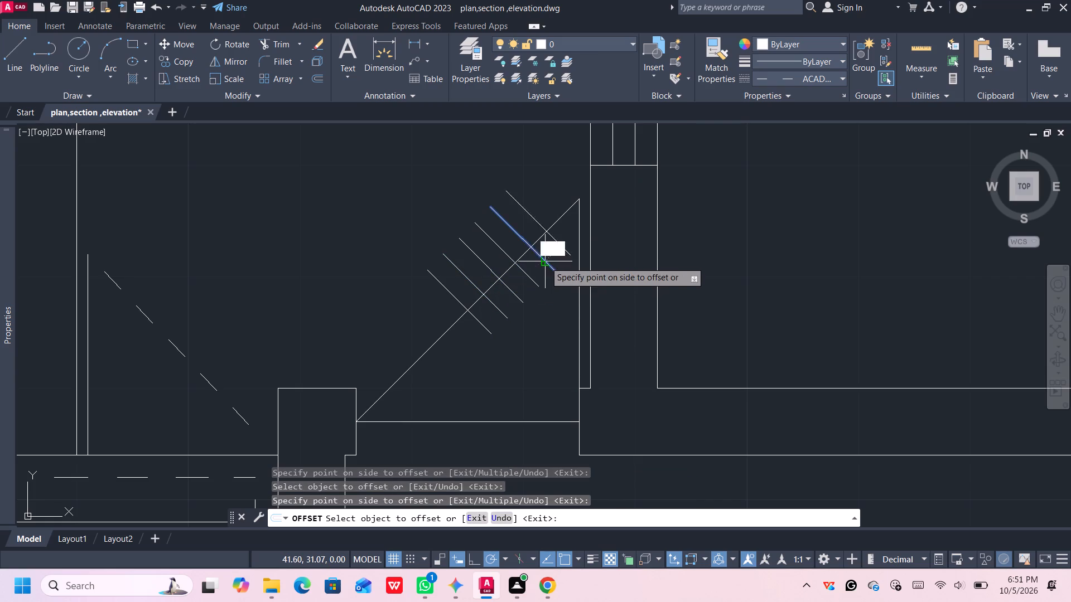
left_click(558, 243)
left_click(557, 244)
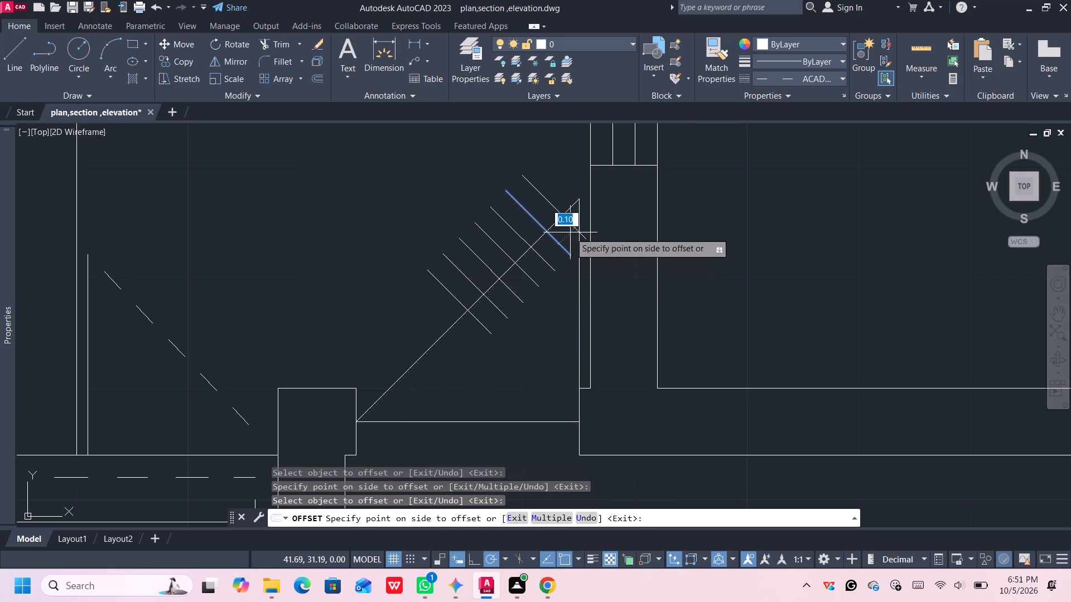
left_click(572, 230)
Offset the original cutting line repeatedly toward the southwest at the same 0.1 spacing, adding six parallel copies down to the wall corner.
left_click(479, 322)
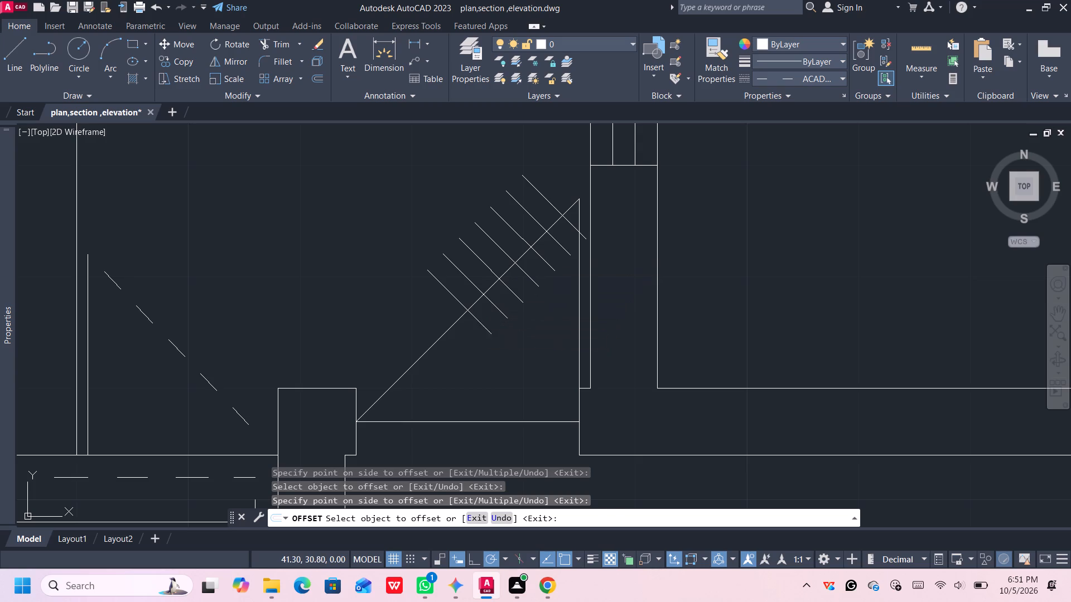
left_click(463, 346)
left_click(464, 334)
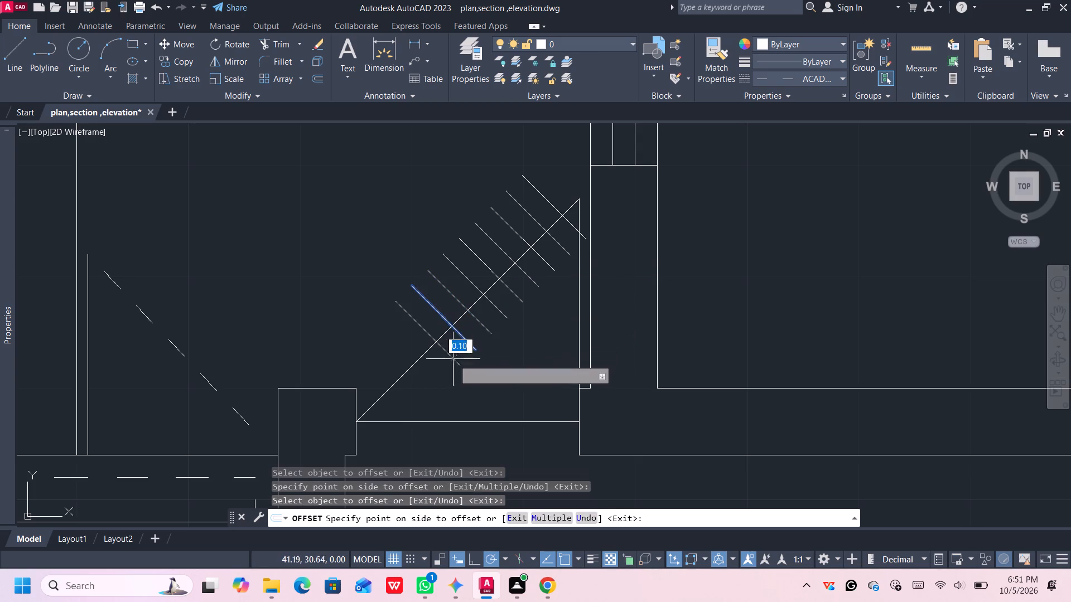
left_click(451, 360)
left_click(447, 356)
left_click(431, 382)
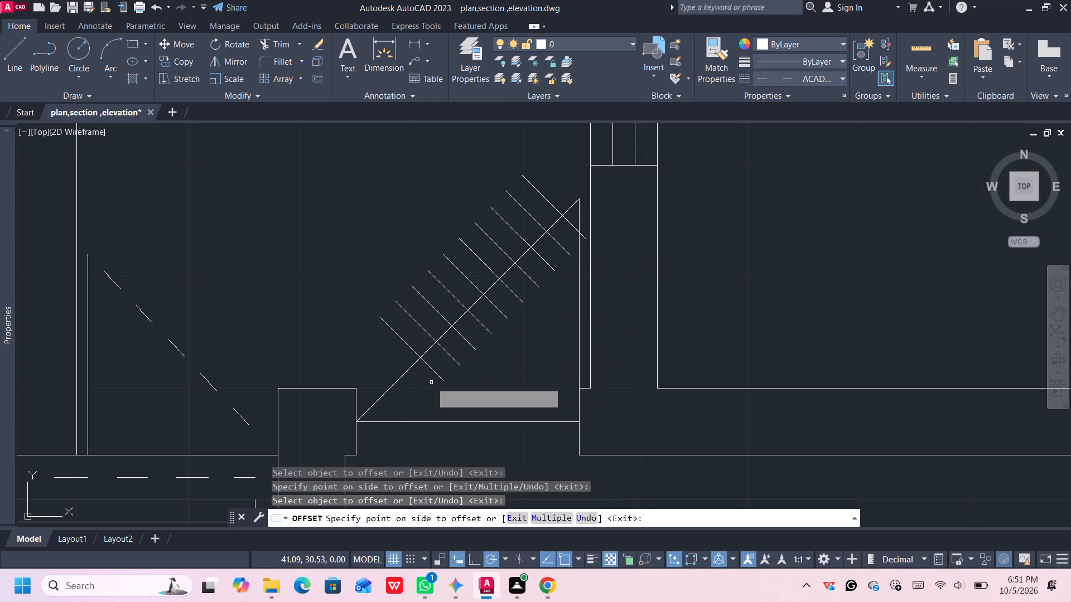
left_click(430, 368)
left_click(421, 388)
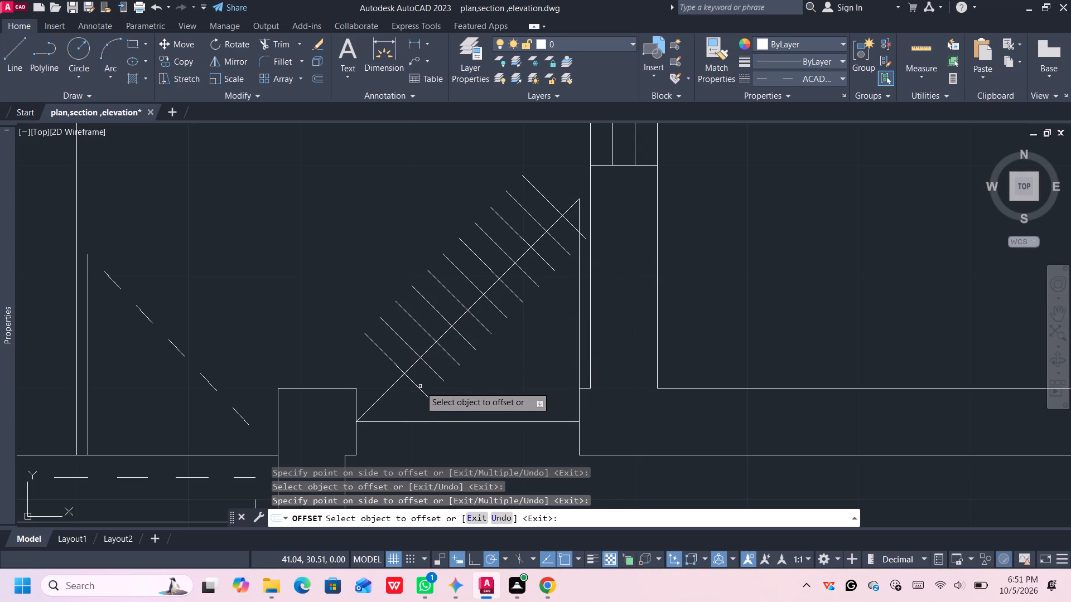
left_click(417, 391)
left_click(406, 406)
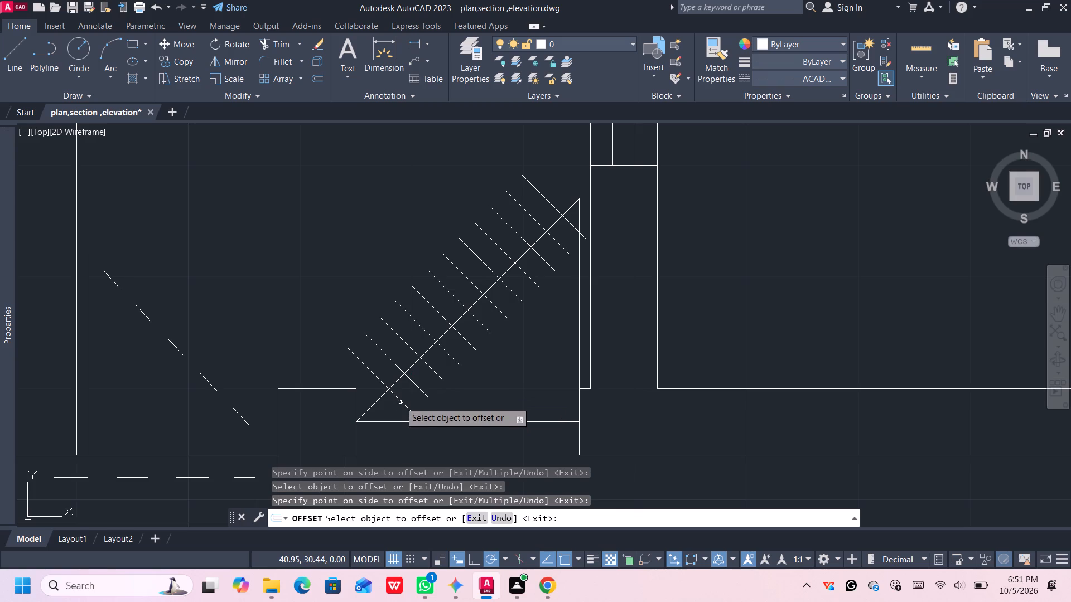
left_click(400, 402)
left_click(392, 413)
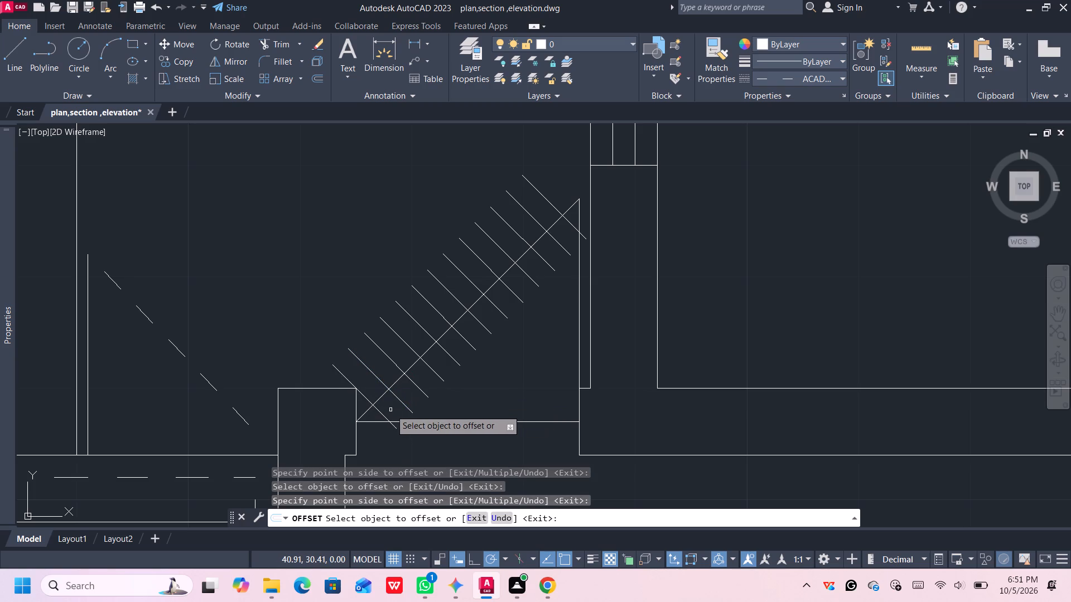
key("Escape")
Trim alternate segments of the door diagonal between the cutting lines, including the end piece at the leaf, to form dashes.
type("tr")
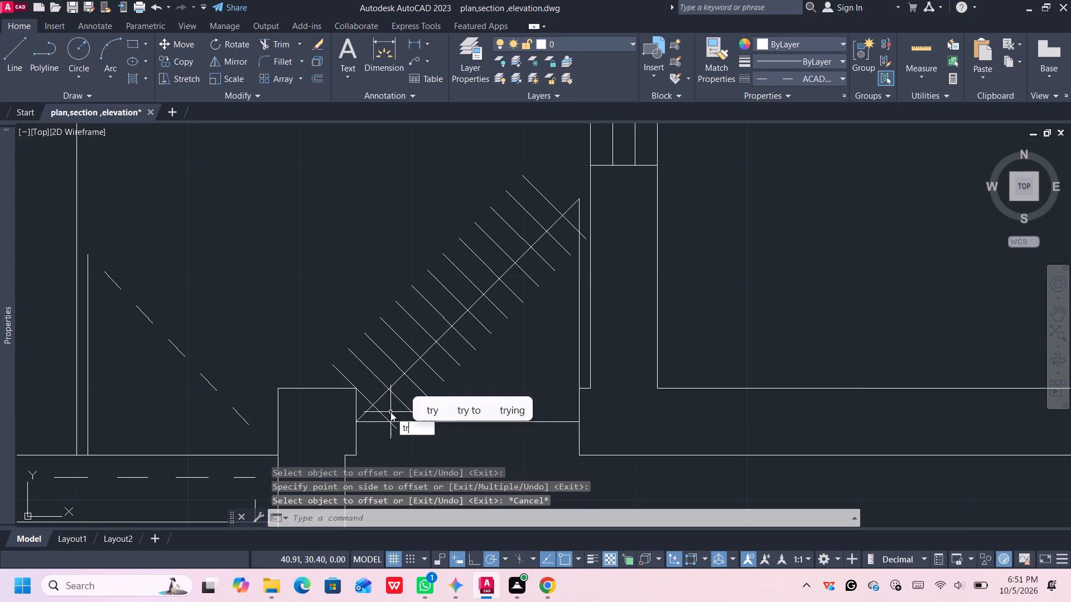
key("Return")
left_click(383, 395)
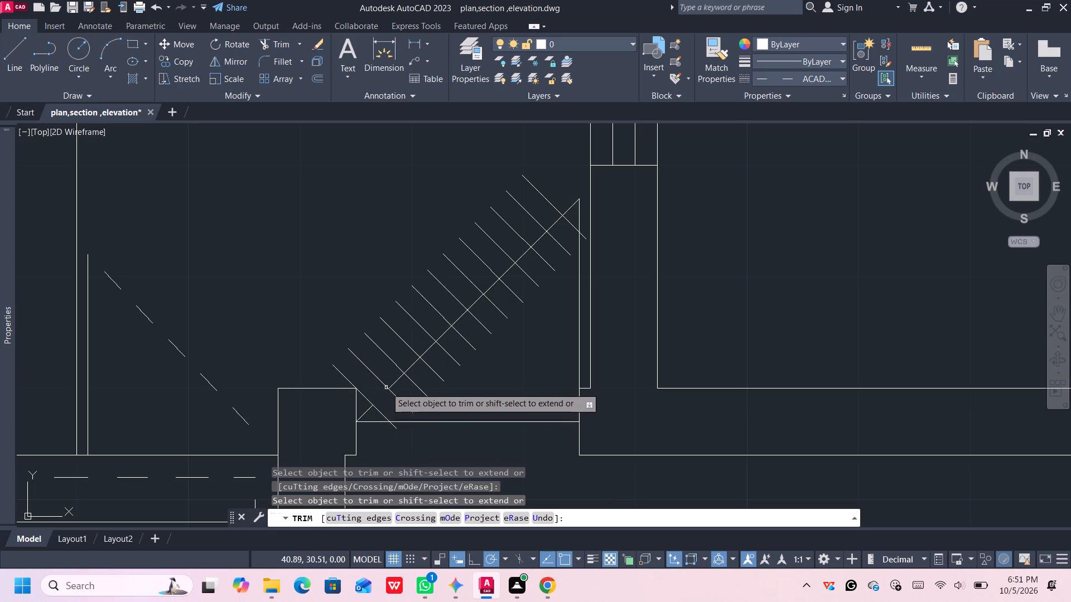
left_click(413, 366)
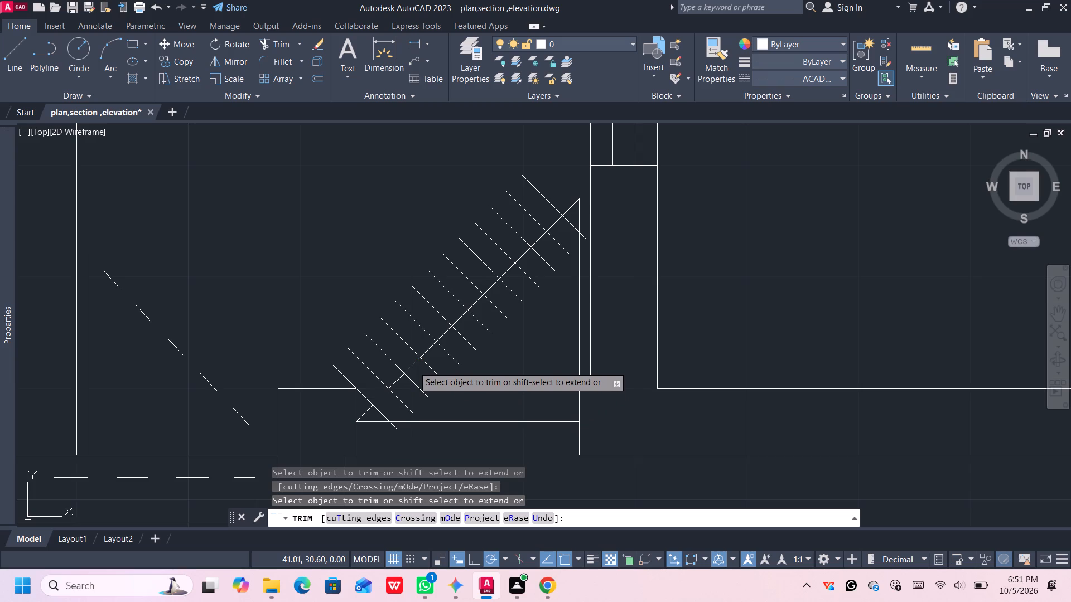
left_click(446, 335)
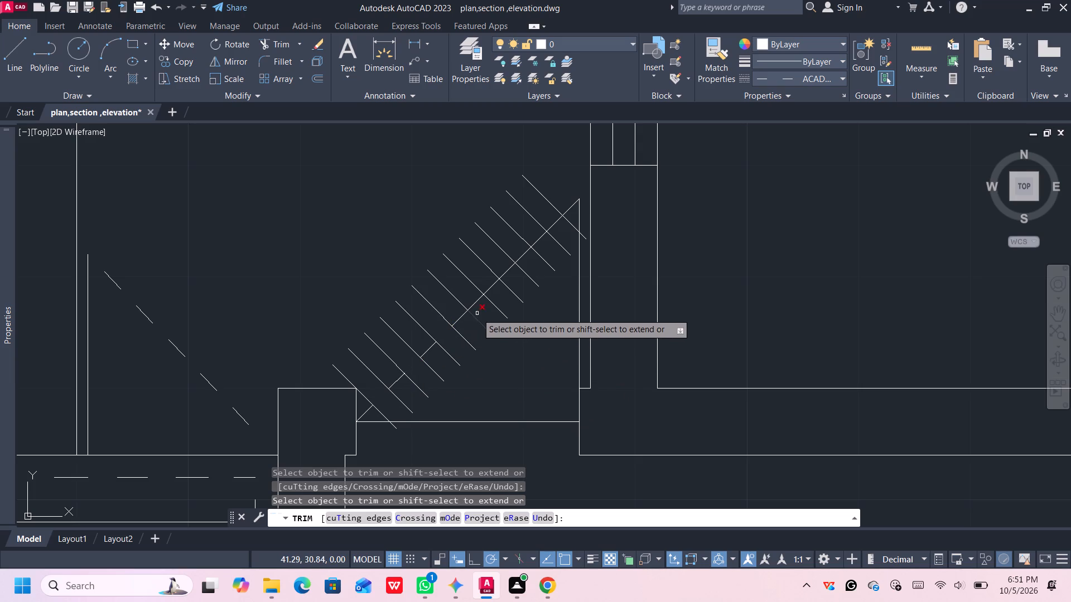
left_click(478, 304)
left_click(509, 271)
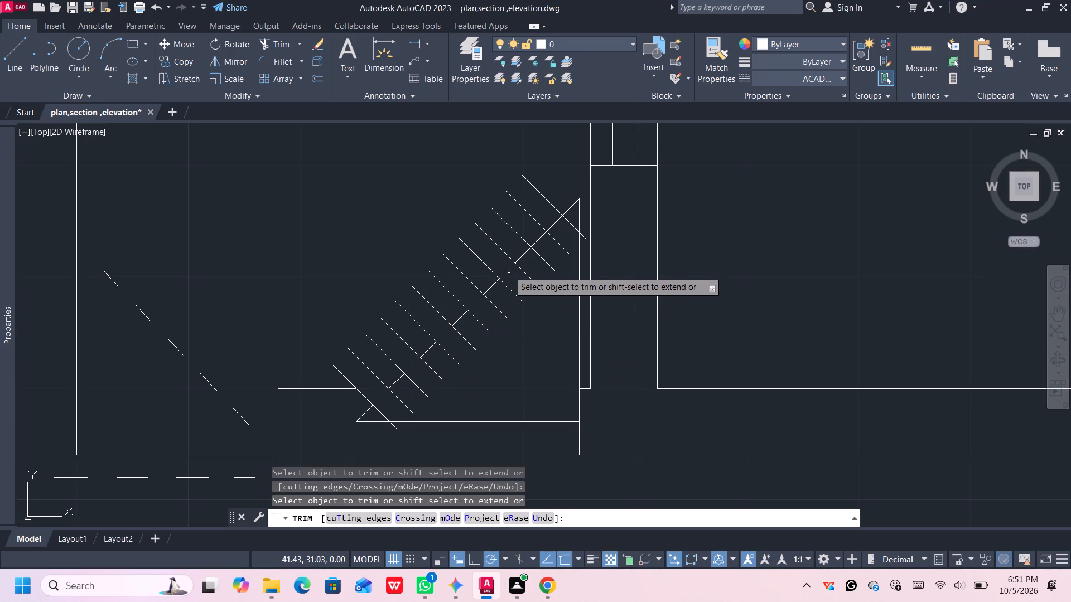
left_click(538, 237)
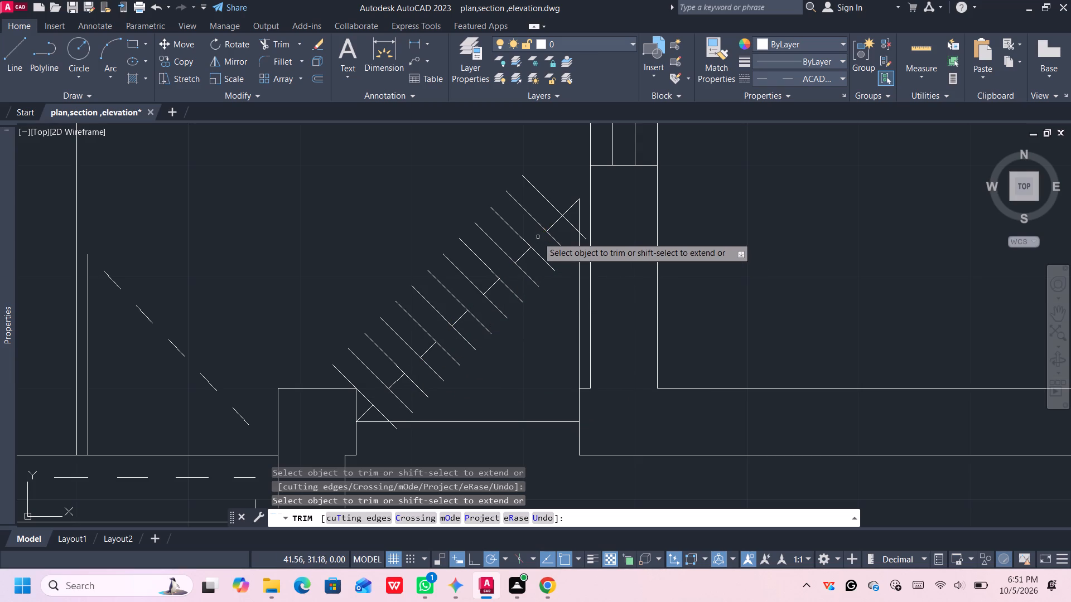
left_click(573, 209)
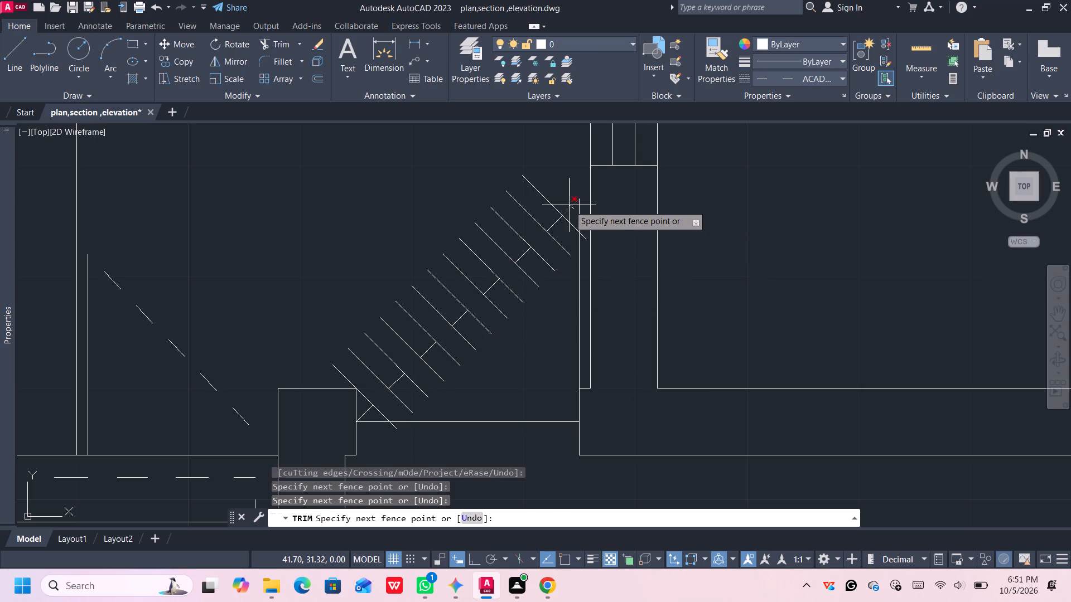
left_click(568, 205)
middle_click(568, 206)
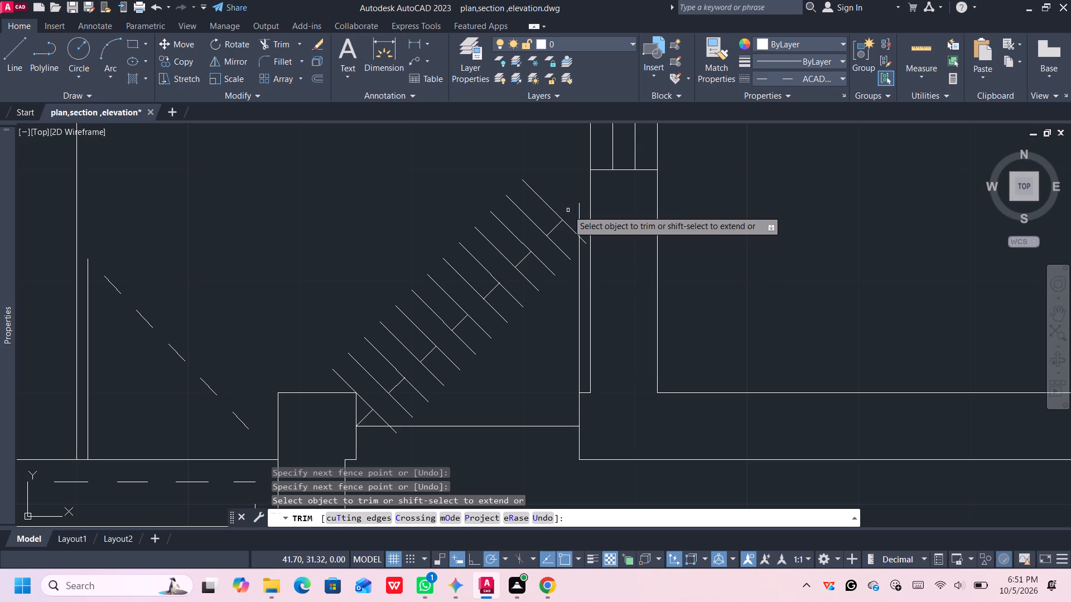
key("space")
Select all 13 parallel cutting lines across the second door's diagonal and delete them, keeping the dashes.
left_click(554, 192)
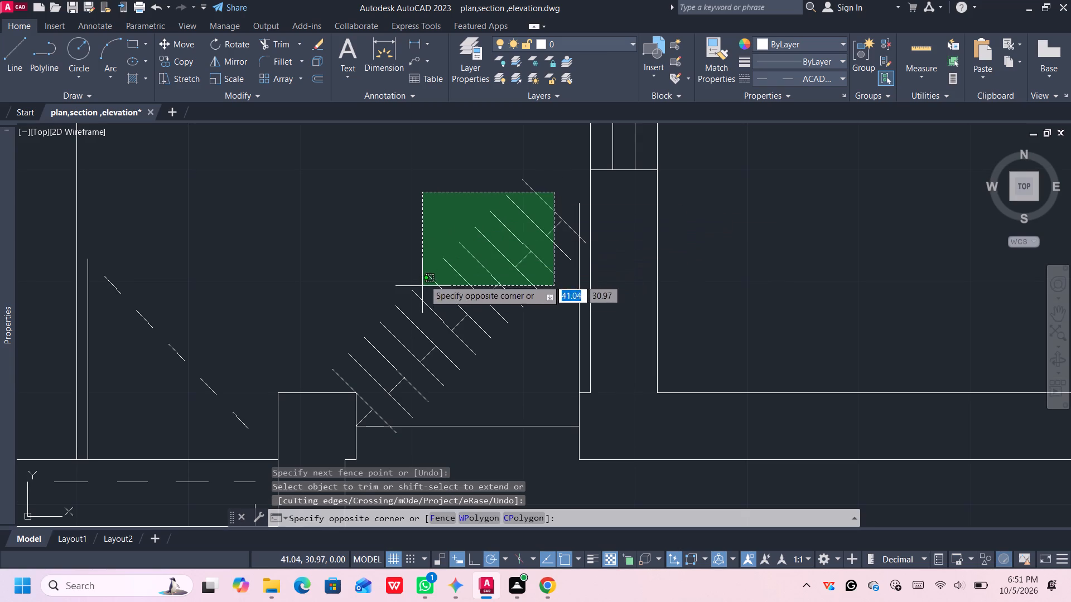
left_click(468, 185)
left_click_drag(508, 190, 504, 197)
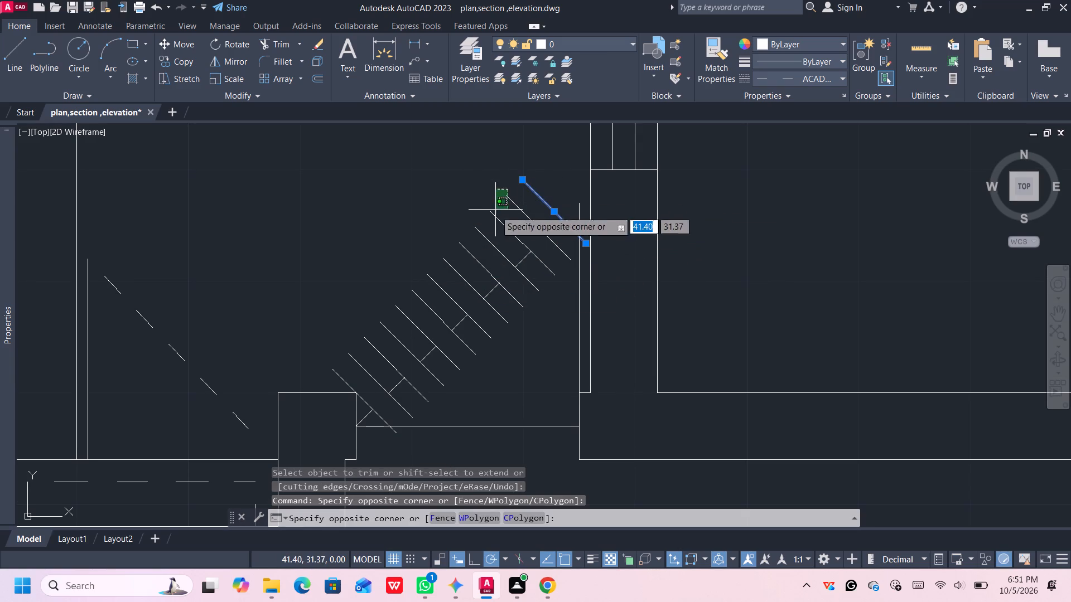
left_click(421, 262)
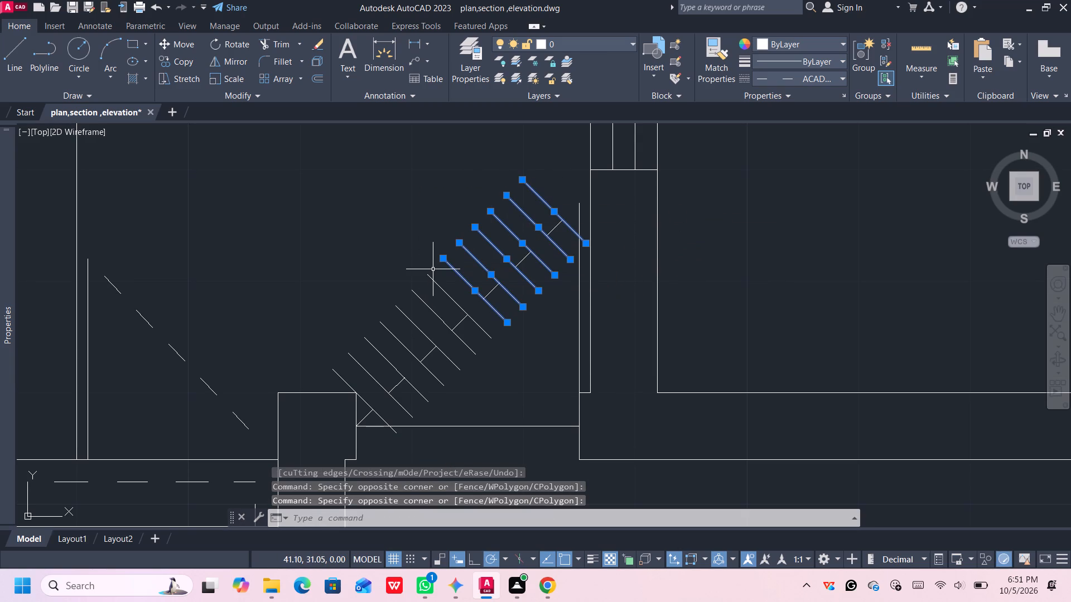
left_click(433, 270)
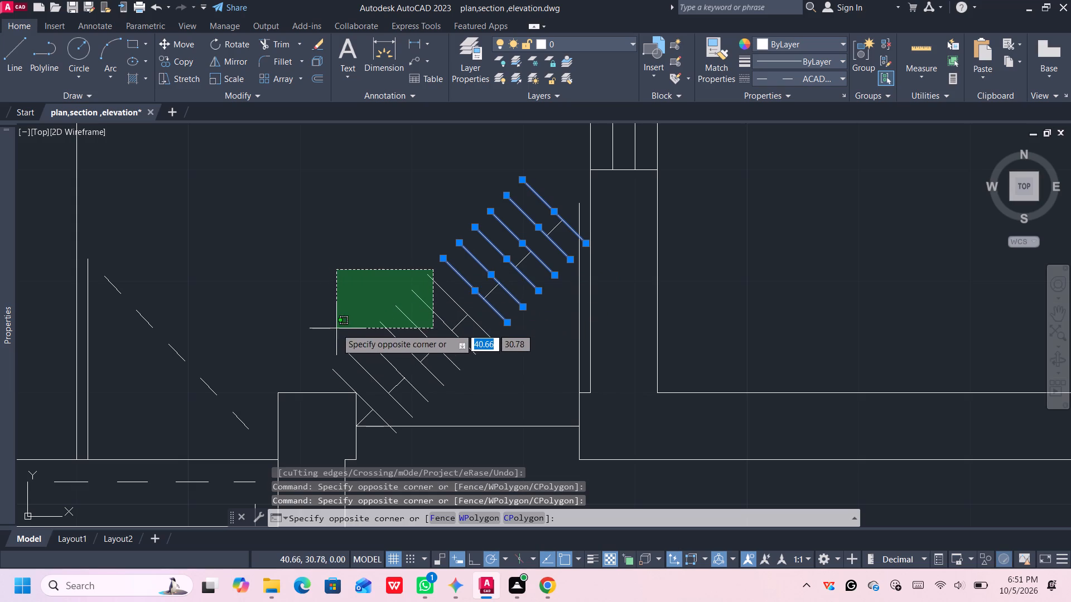
left_click(336, 329)
left_click(381, 326)
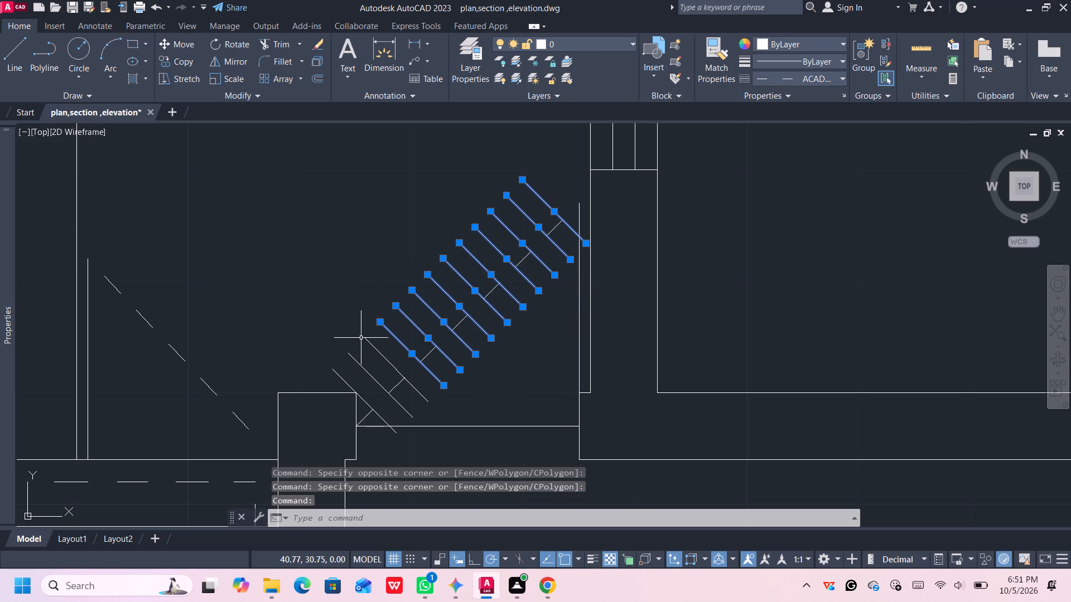
left_click_drag(373, 326, 322, 376)
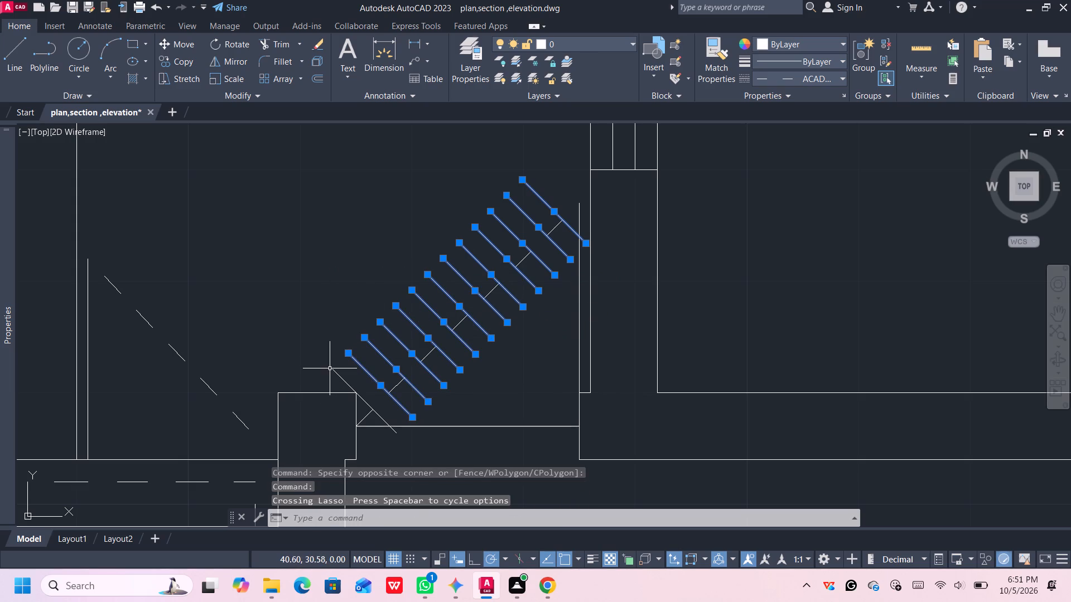
left_click_drag(330, 368, 340, 370)
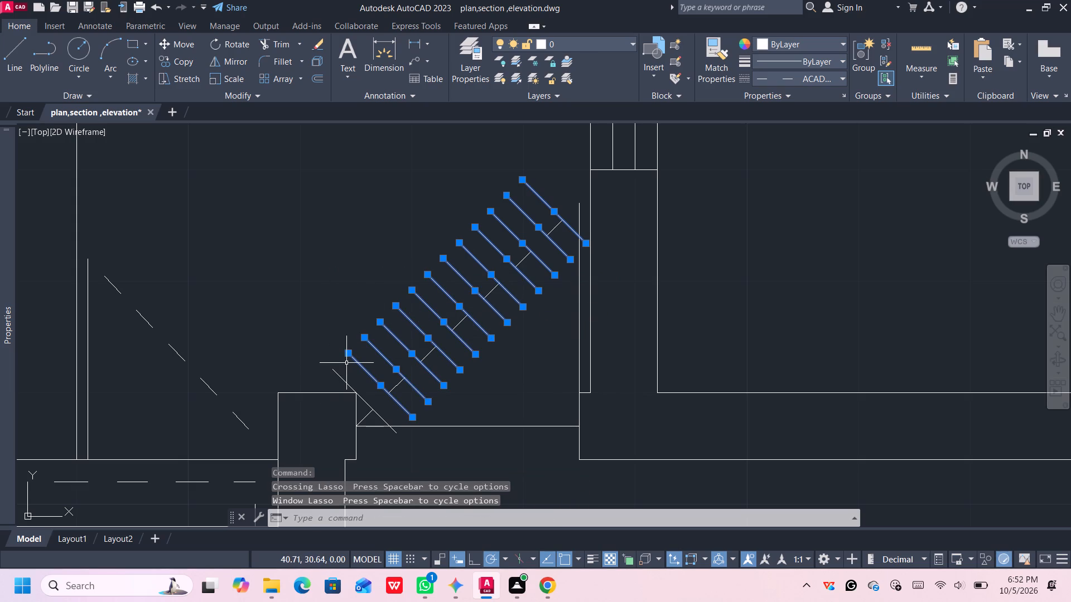
left_click_drag(345, 362, 330, 375)
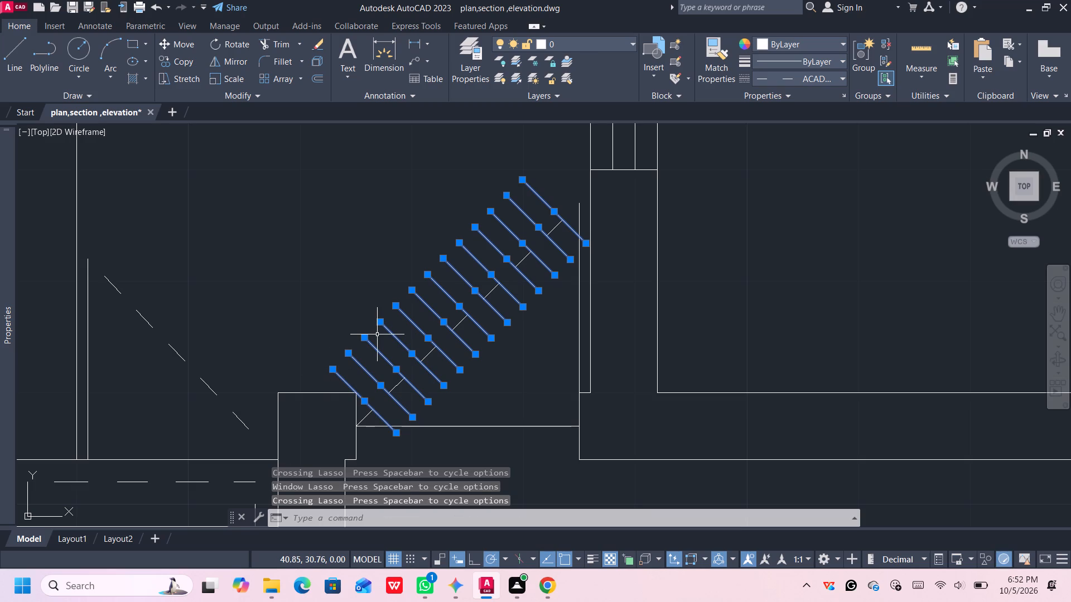
key("Delete")
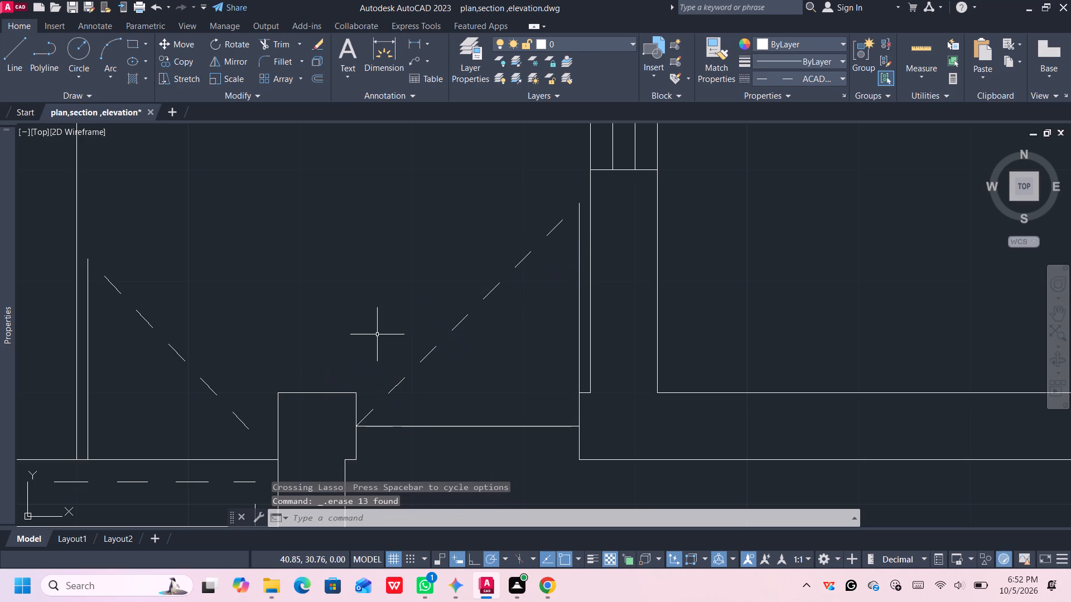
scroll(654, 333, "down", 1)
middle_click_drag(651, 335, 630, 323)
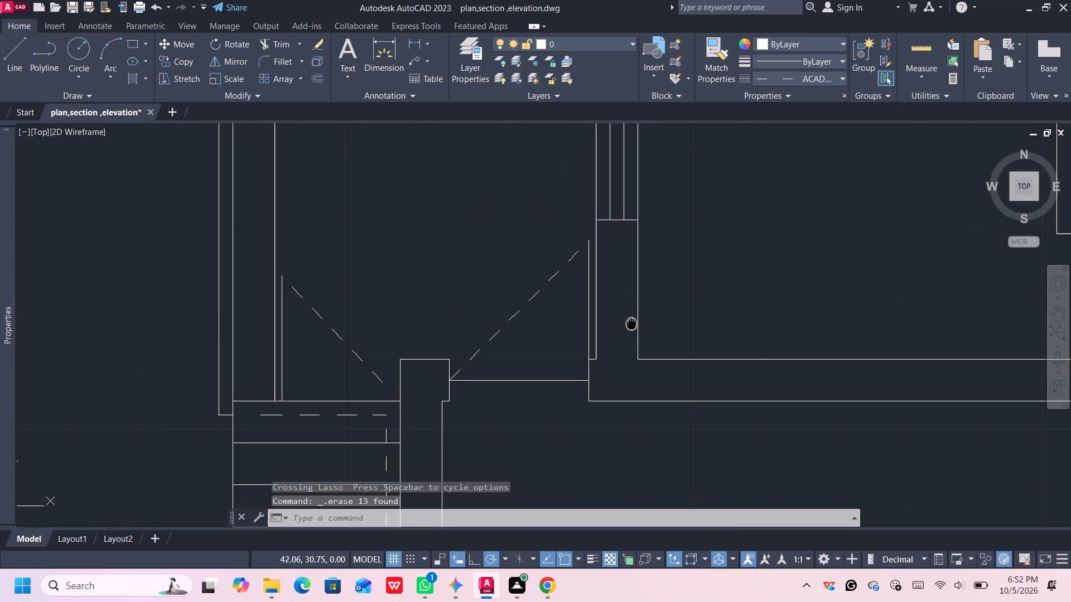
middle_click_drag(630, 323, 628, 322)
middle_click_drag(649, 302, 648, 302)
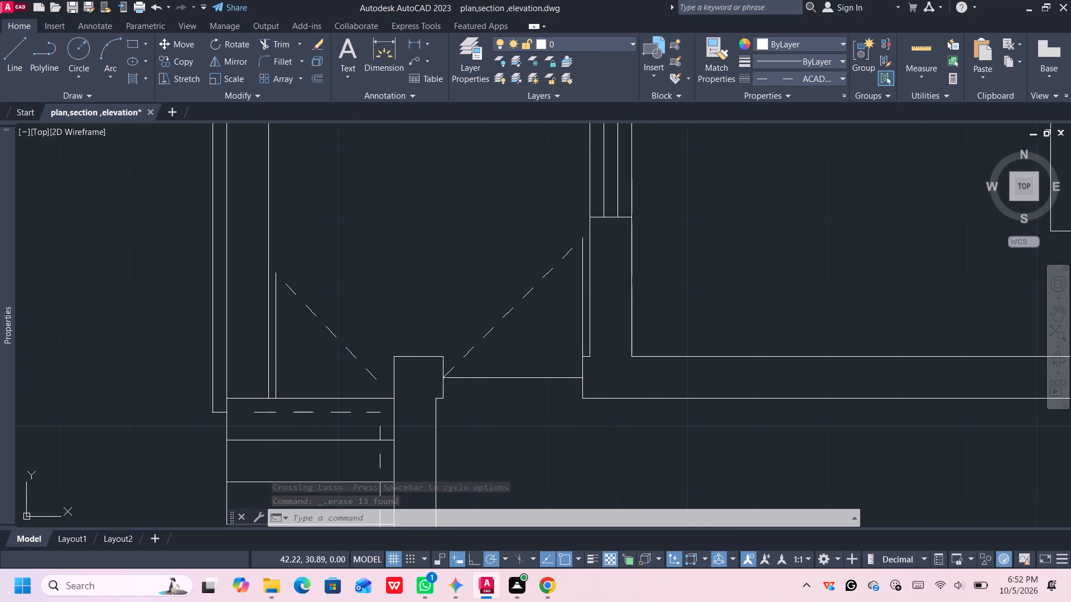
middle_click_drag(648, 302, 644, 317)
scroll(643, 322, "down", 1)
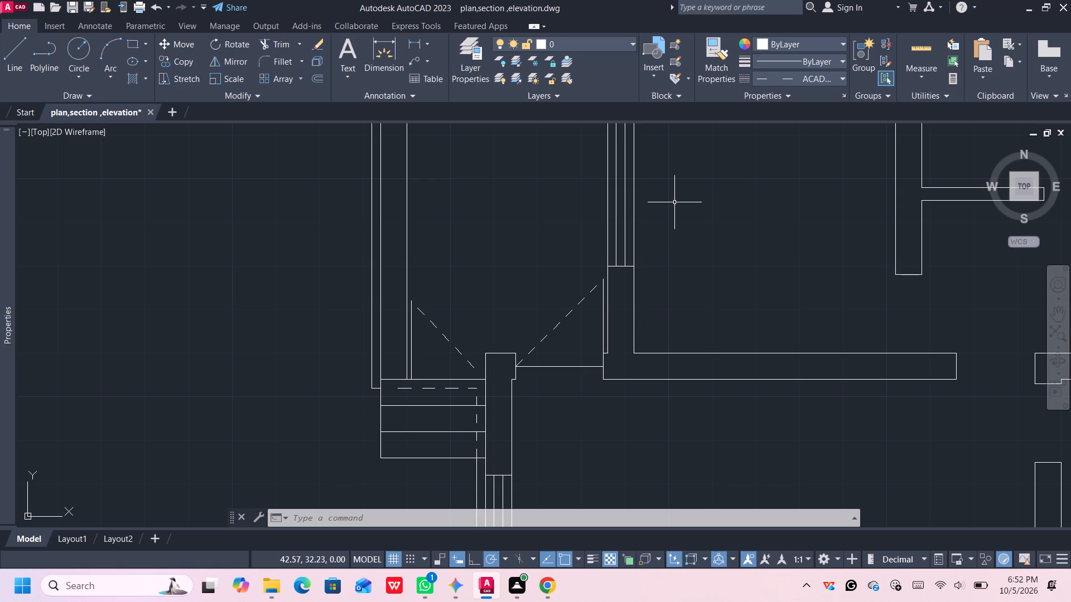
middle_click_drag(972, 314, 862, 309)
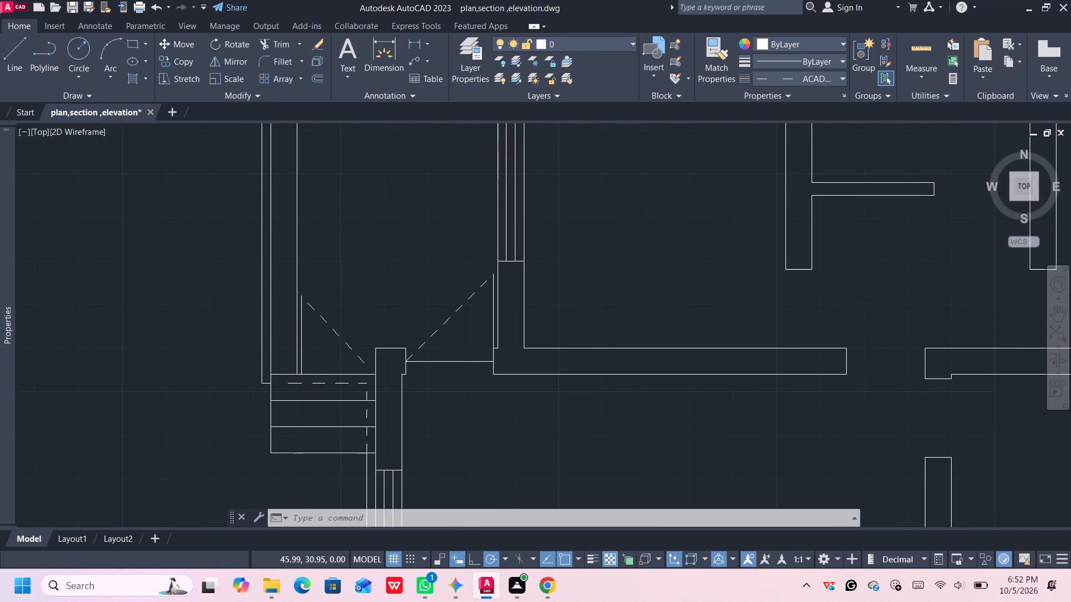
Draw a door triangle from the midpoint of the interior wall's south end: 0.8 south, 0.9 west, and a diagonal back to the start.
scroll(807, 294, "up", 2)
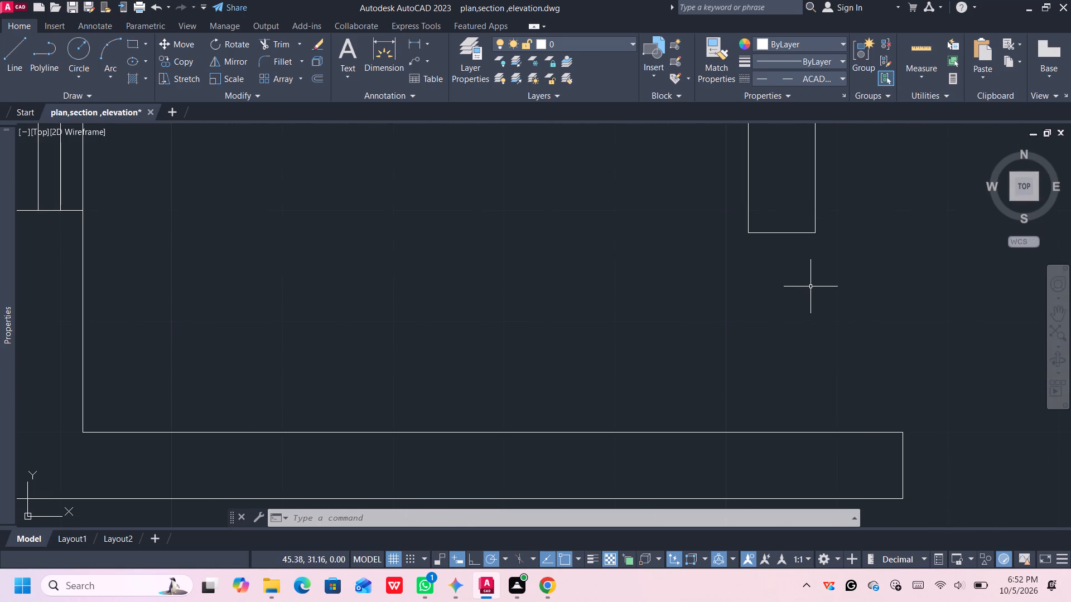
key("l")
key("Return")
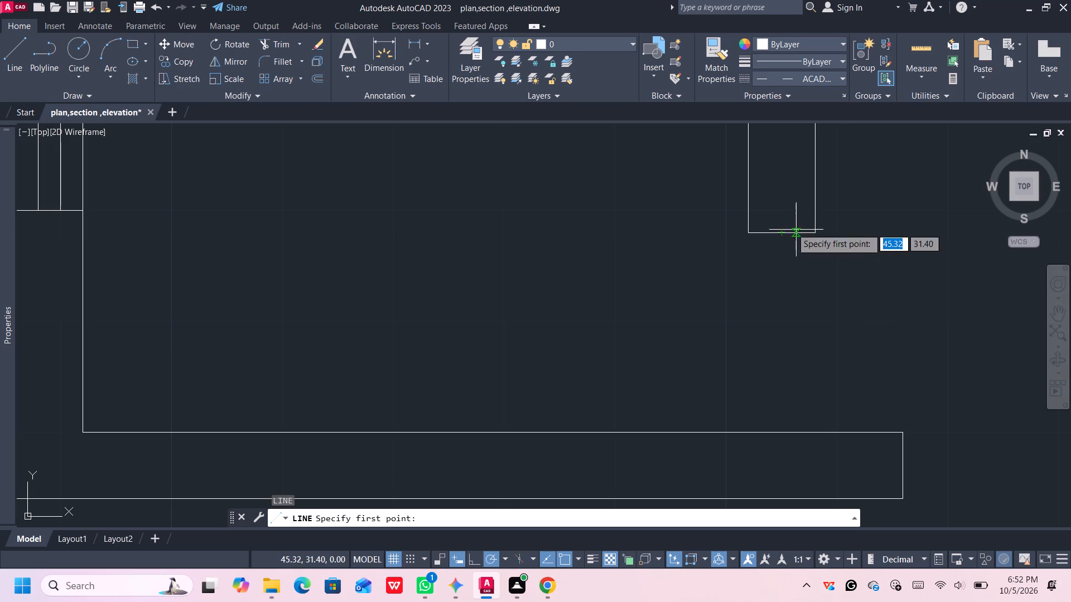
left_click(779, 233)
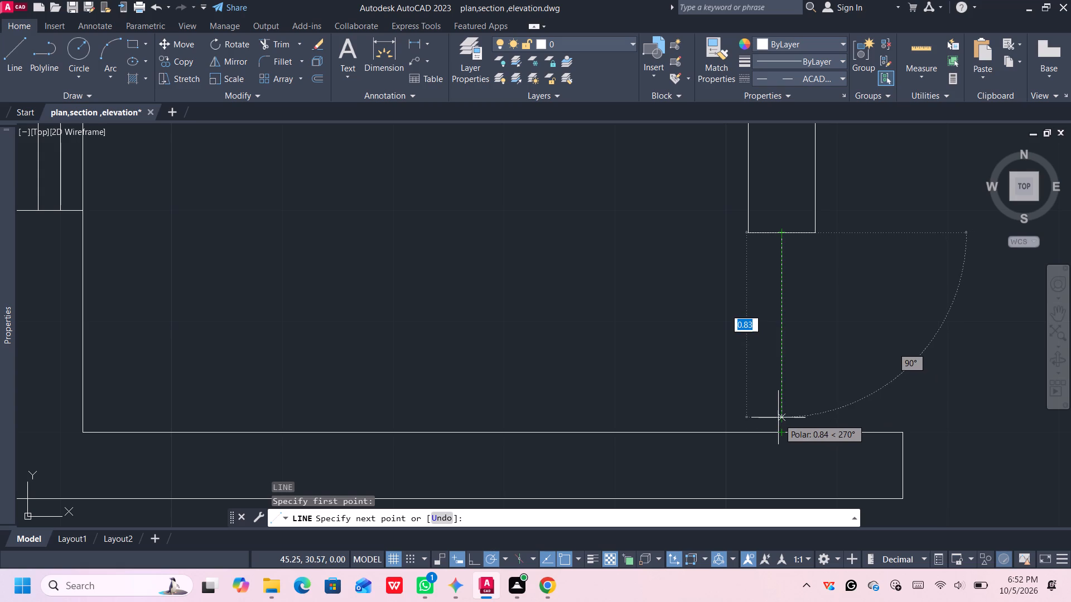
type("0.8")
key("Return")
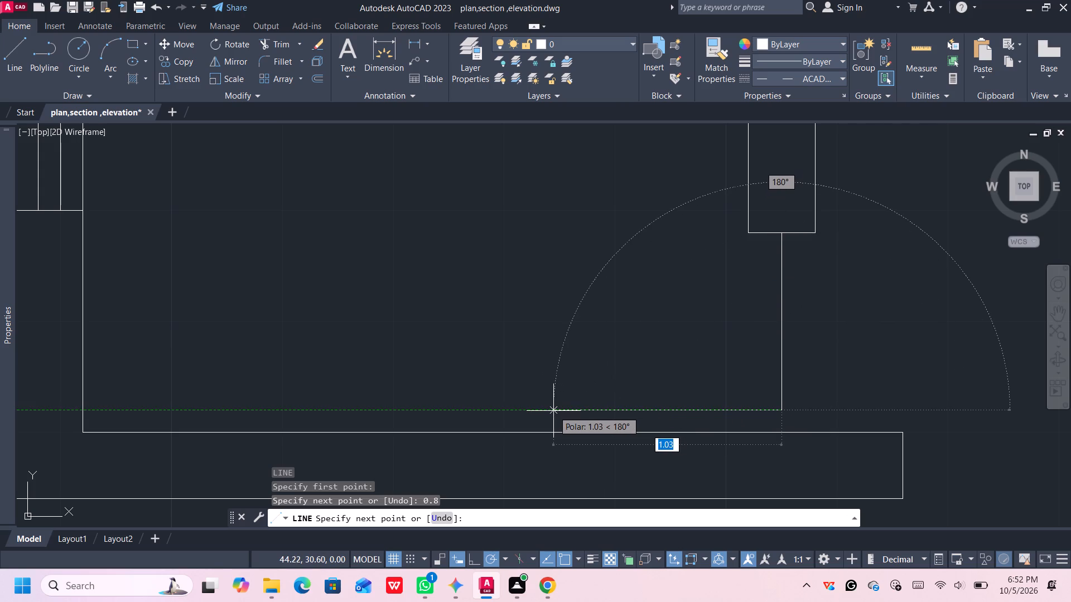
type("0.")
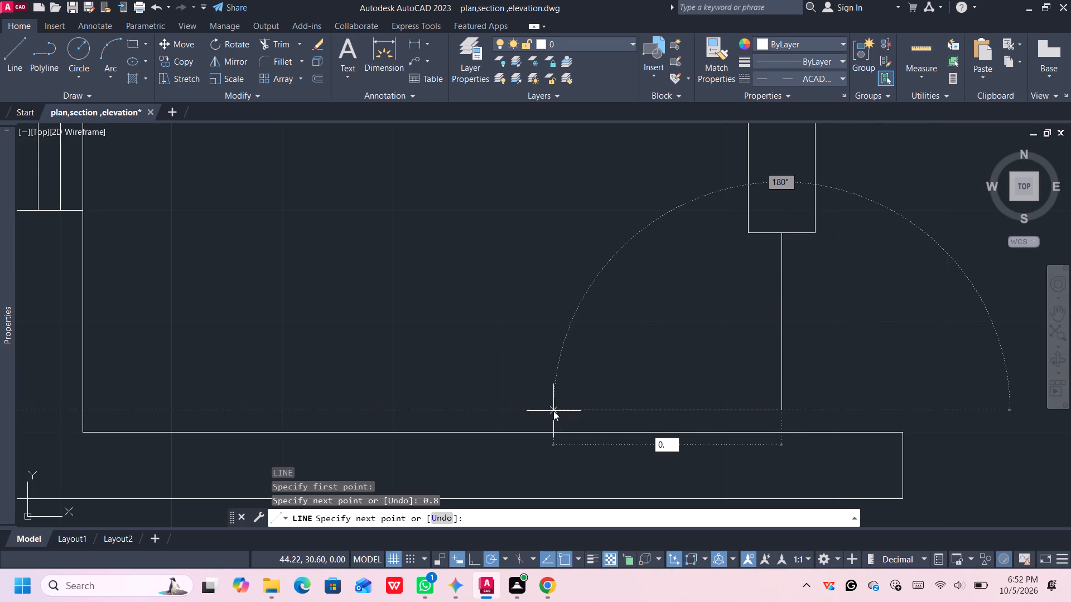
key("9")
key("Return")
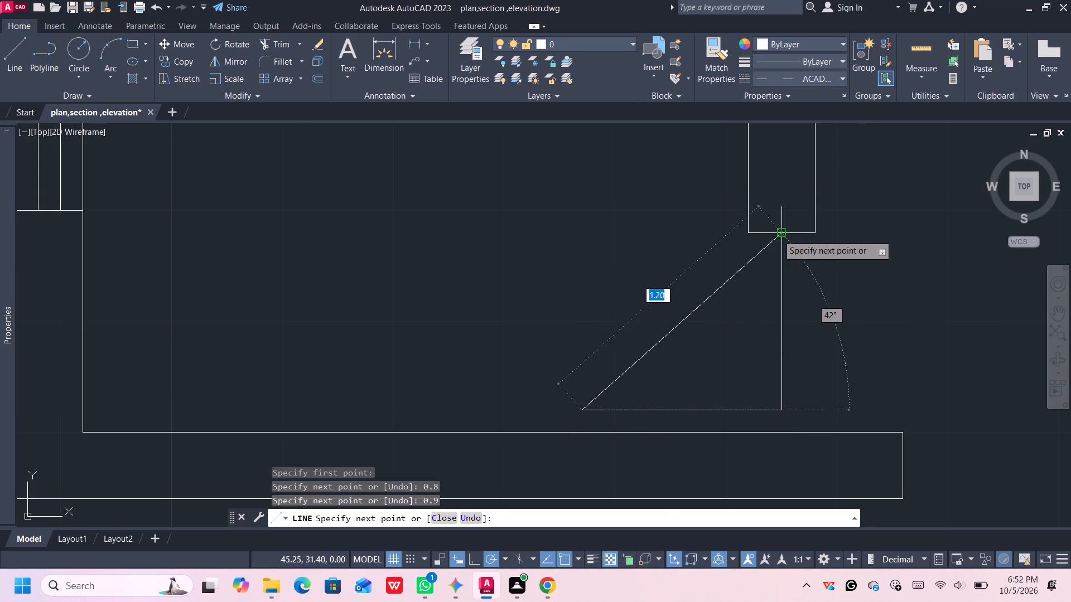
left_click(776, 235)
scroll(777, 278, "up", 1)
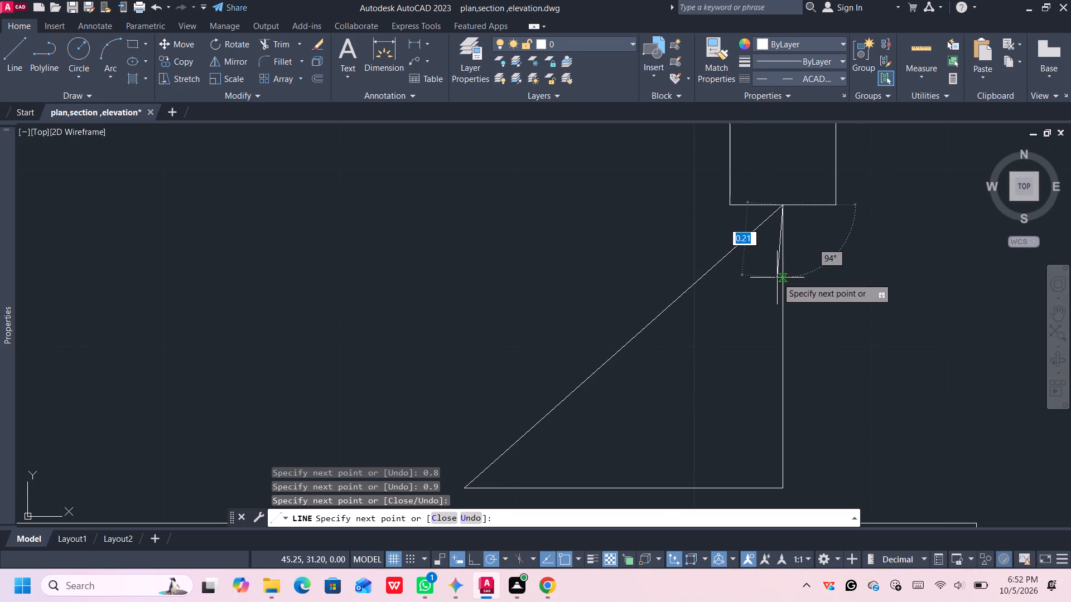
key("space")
Examine the new door triangle against the surrounding walls, openings and existing door symbols across the floor plan.
scroll(767, 280, "down", 1)
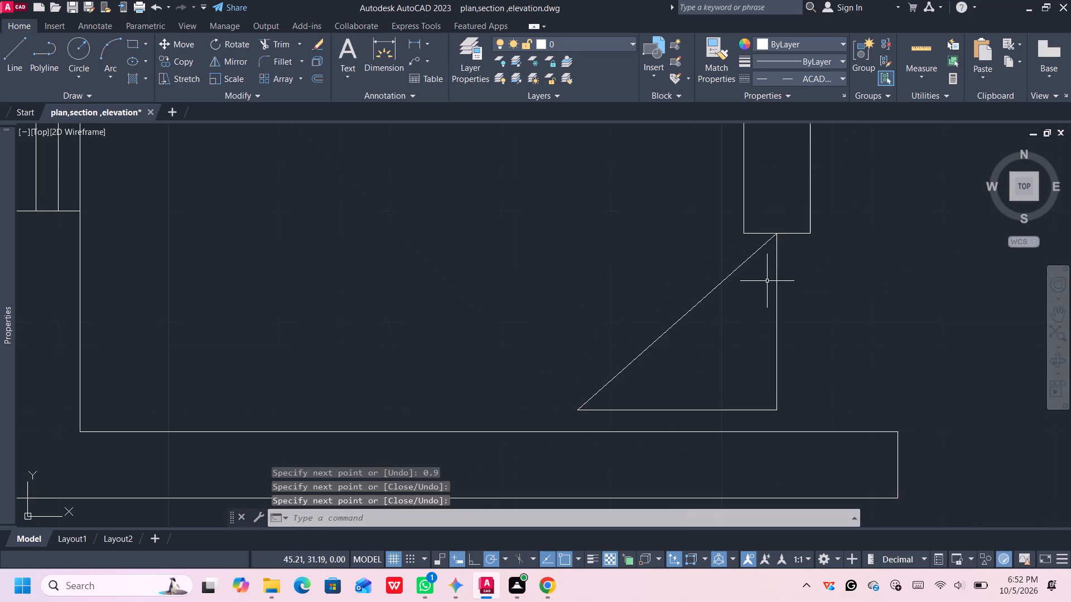
middle_click_drag(767, 283, 780, 292)
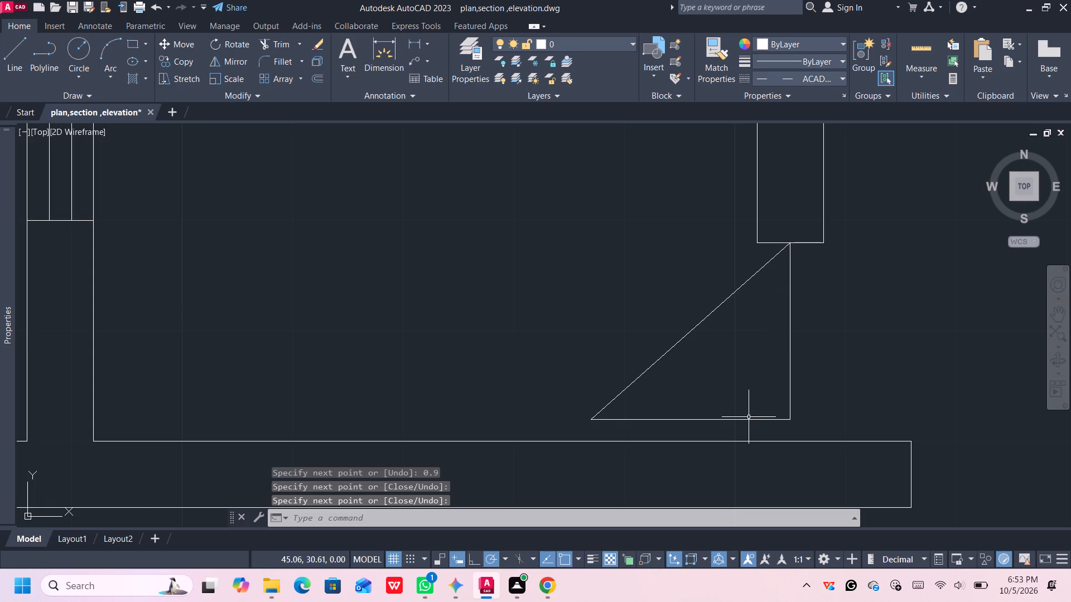
left_click(749, 419)
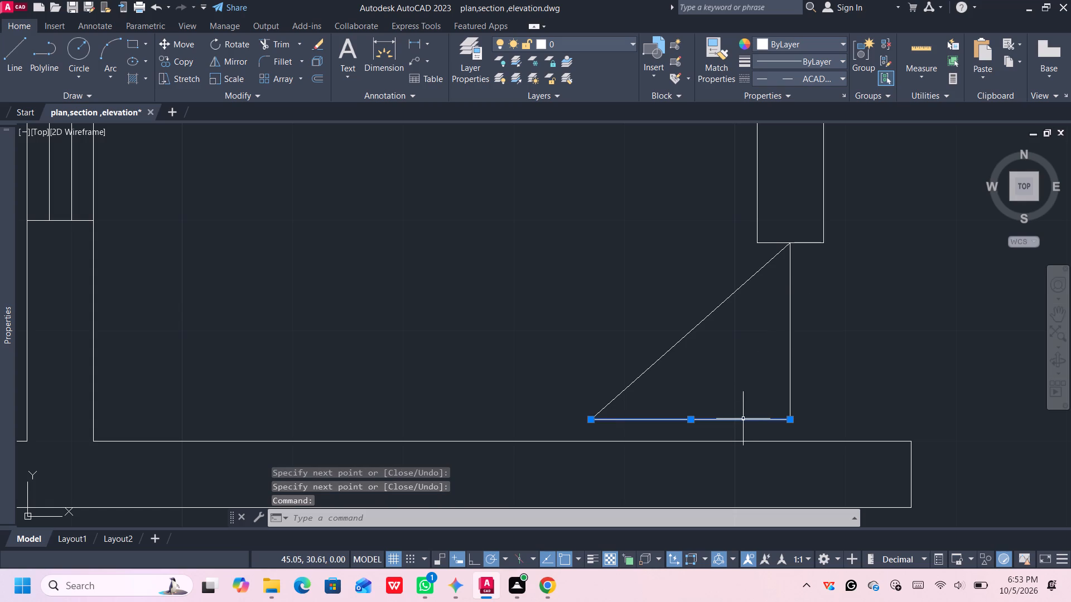
scroll(736, 431, "down", 2)
scroll(736, 431, "up", 1)
scroll(736, 430, "down", 4)
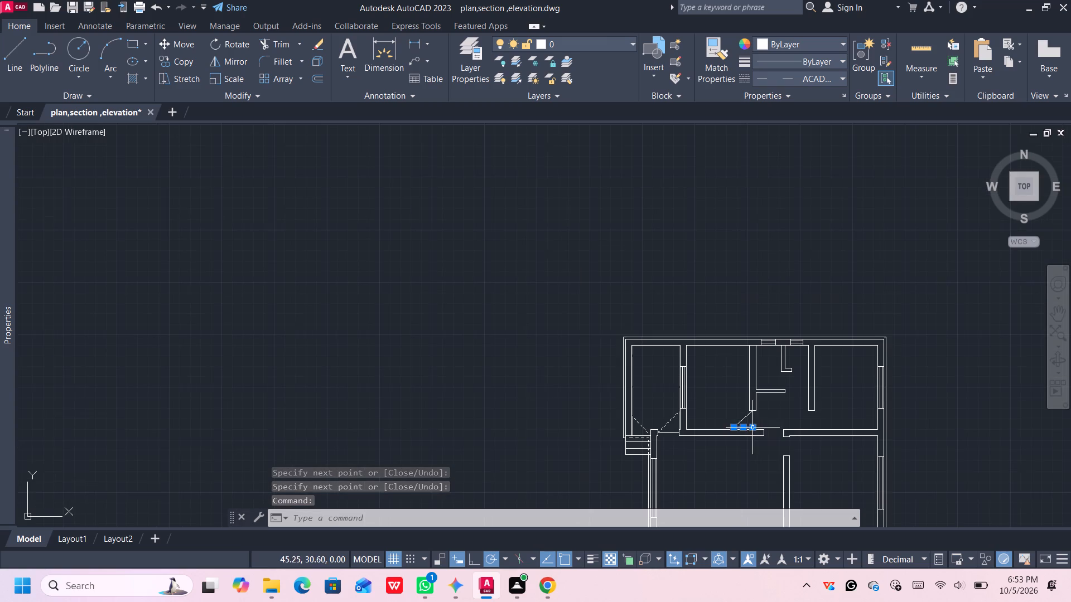
middle_click_drag(780, 448, 720, 244)
middle_click_drag(698, 246, 707, 269)
scroll(707, 269, "up", 1)
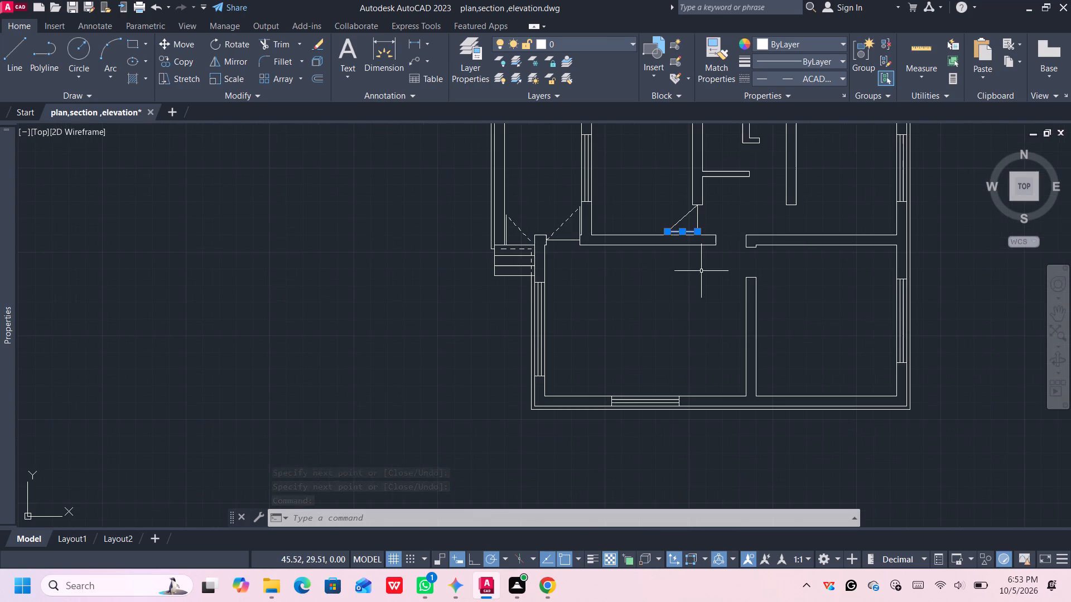
scroll(697, 259, "up", 1)
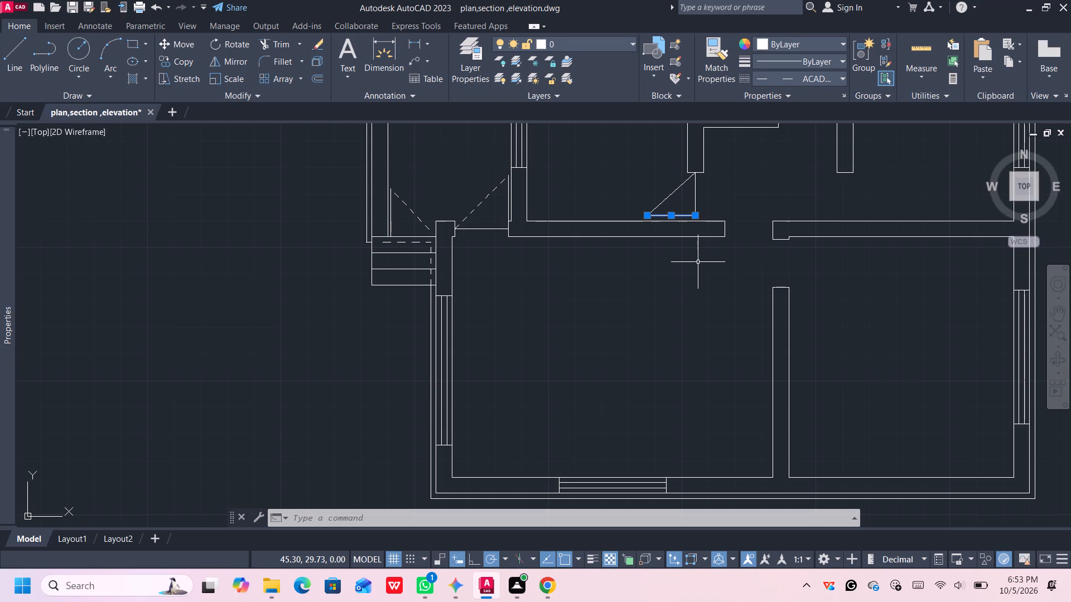
key("Escape")
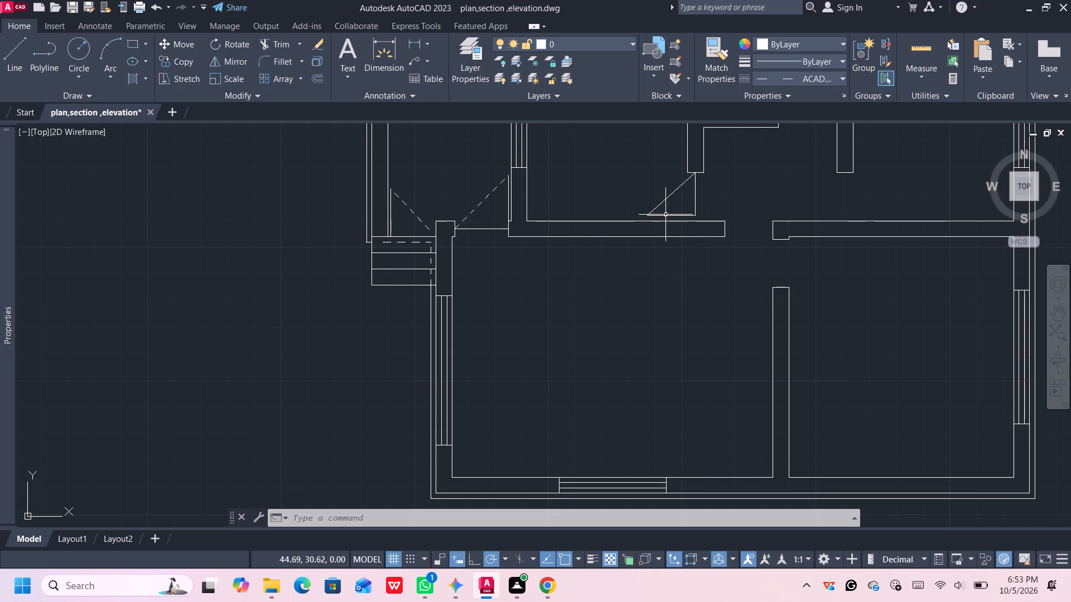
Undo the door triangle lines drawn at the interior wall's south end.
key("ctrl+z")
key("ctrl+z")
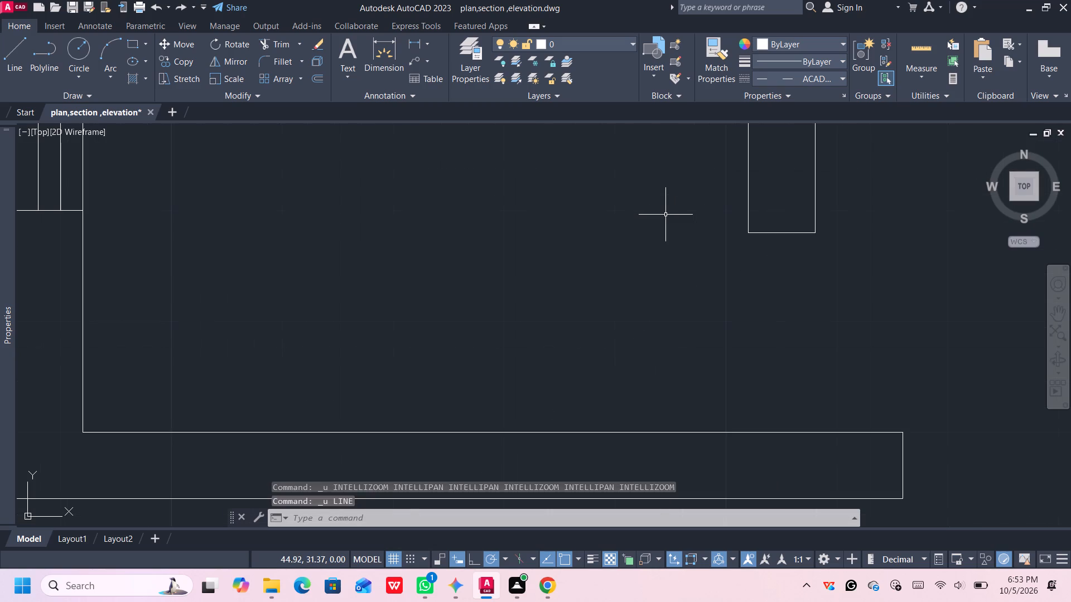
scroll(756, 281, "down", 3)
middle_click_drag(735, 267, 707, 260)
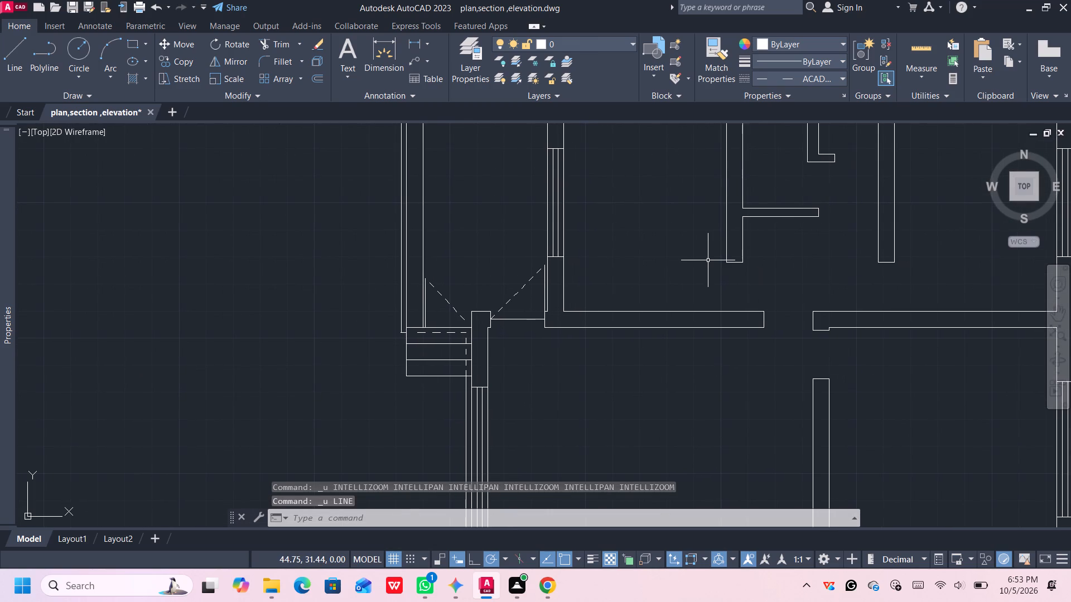
Draw a door triangle from the midpoint of the interior wall's south end: 0.85 south, 0.9 west, and a diagonal back to the start.
key("l")
key("Return")
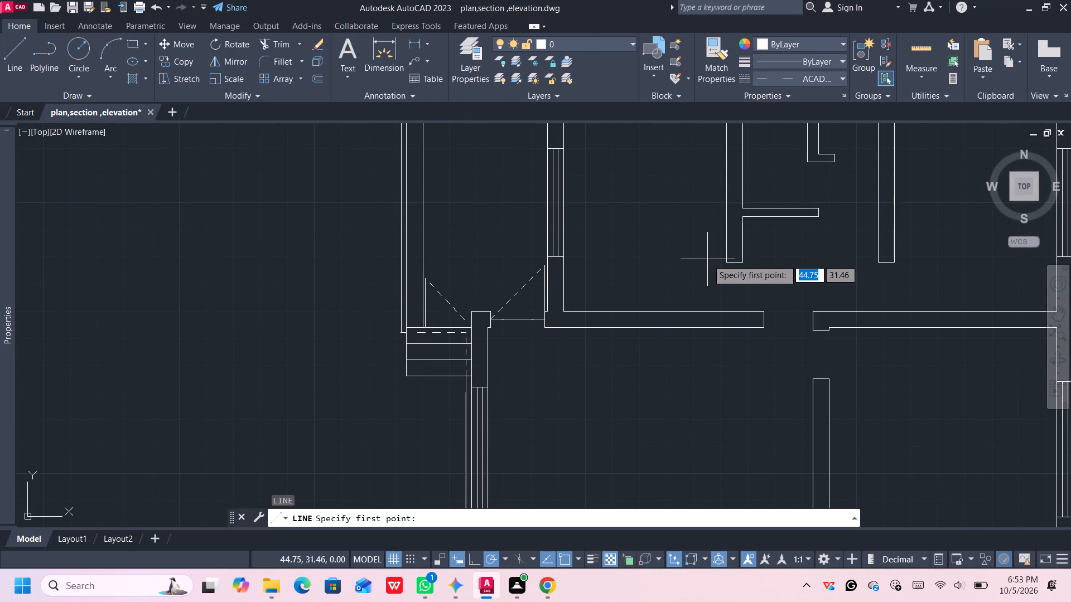
left_click(734, 264)
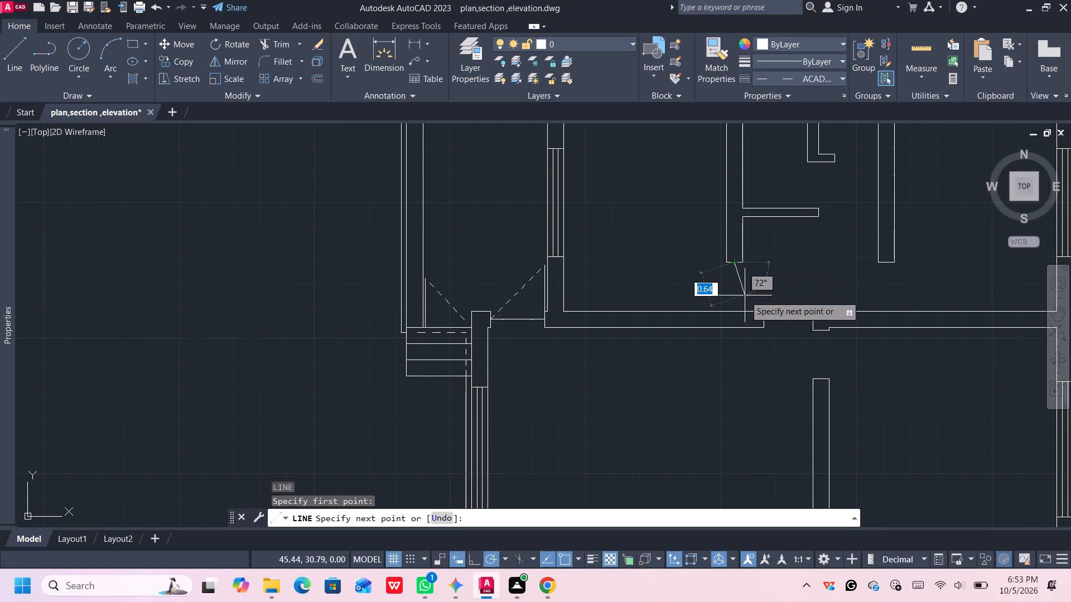
scroll(736, 298, "up", 3)
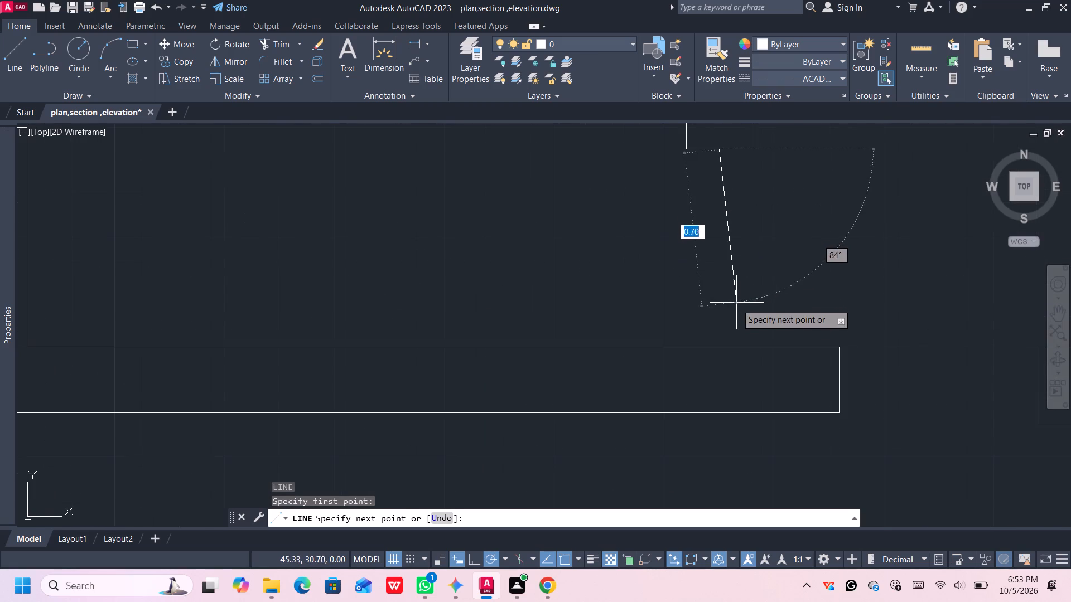
type("0.85")
key("Return")
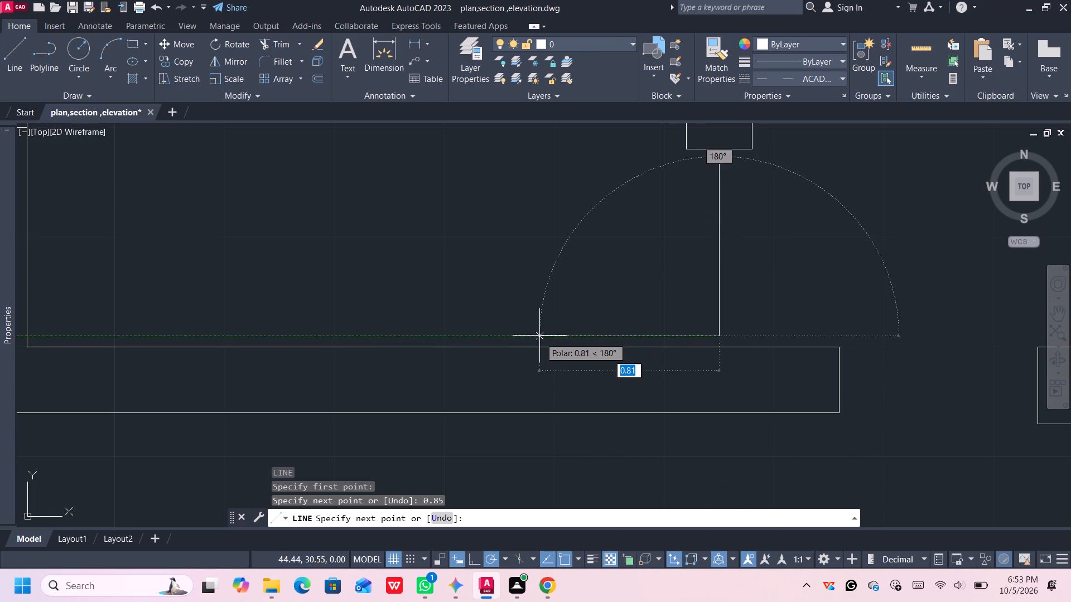
type("0.9")
key("Return")
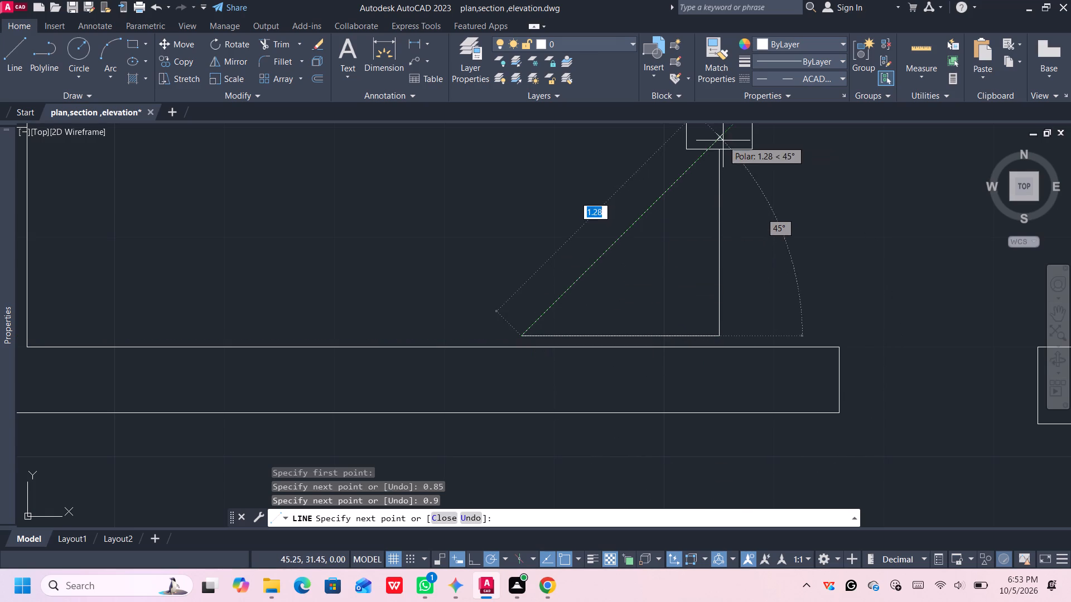
left_click(719, 151)
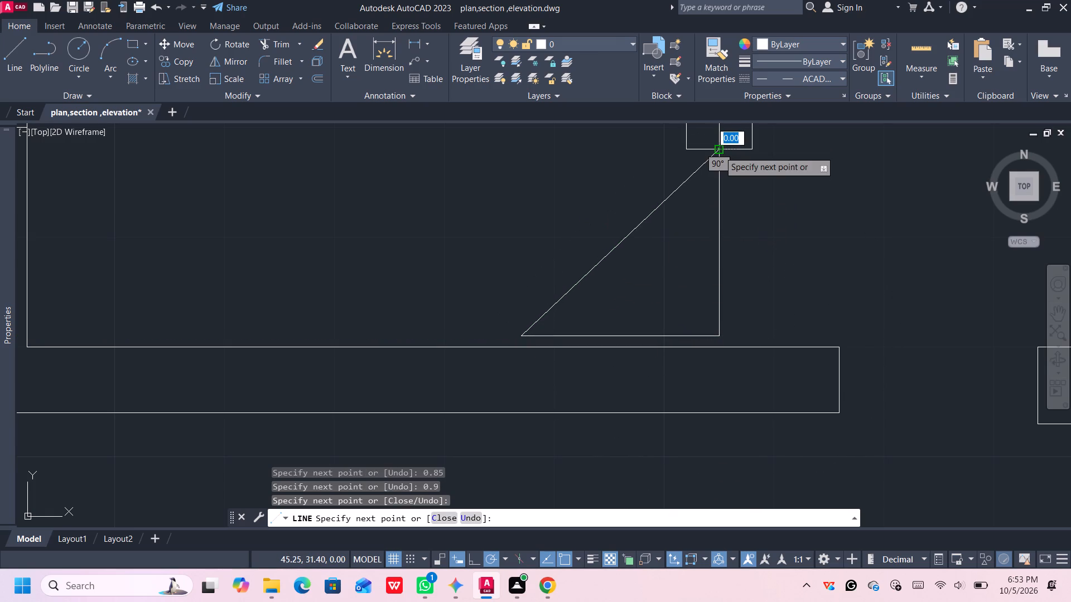
key("space")
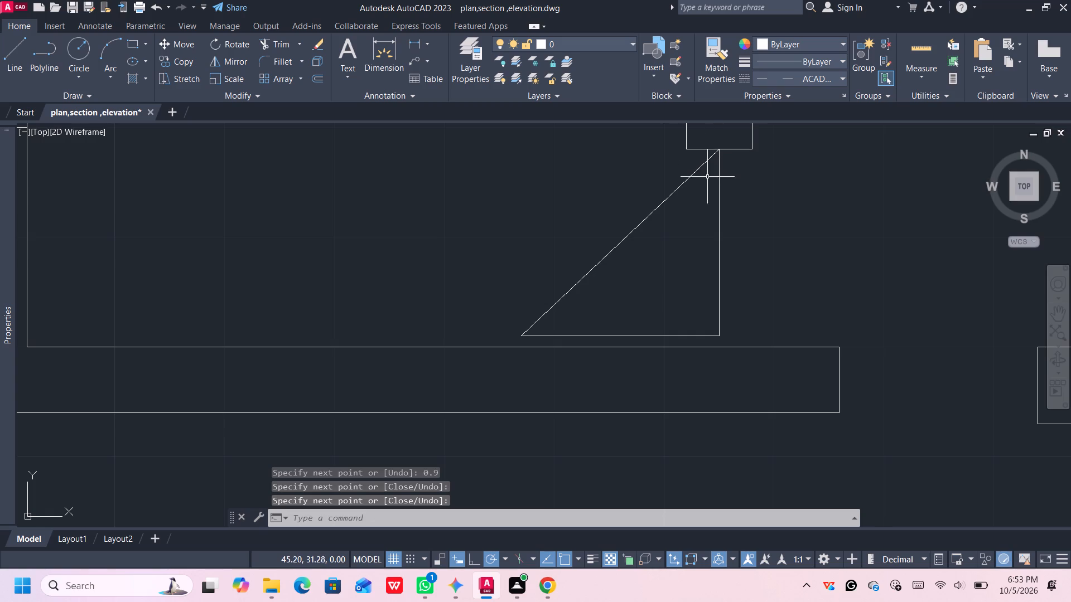
Draw a line about 0.76 long at 135° from the triangle's southeast corner across the door's diagonal.
key("l")
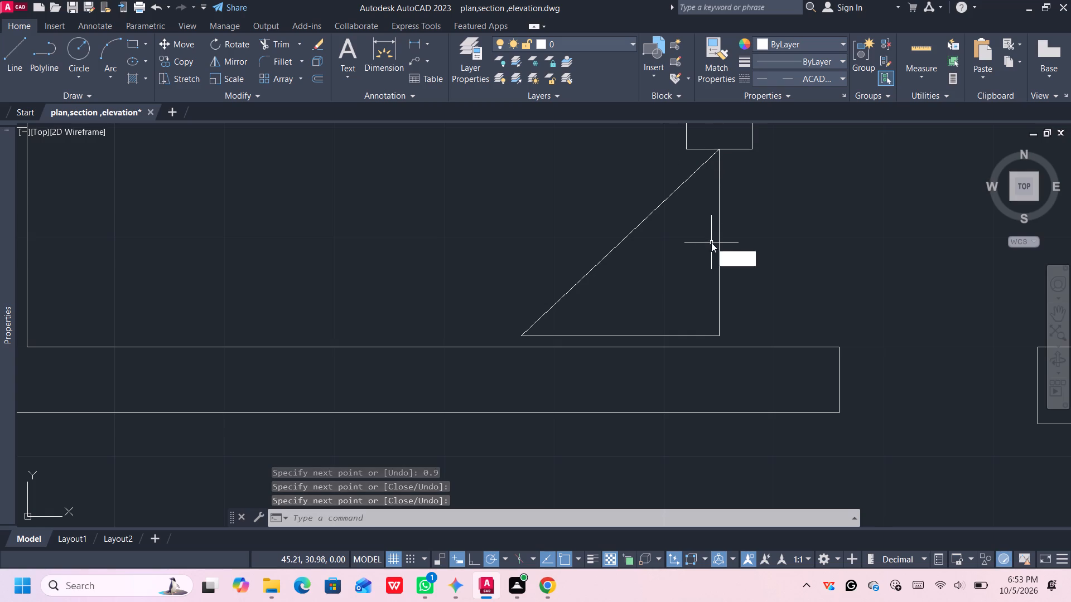
key("Return")
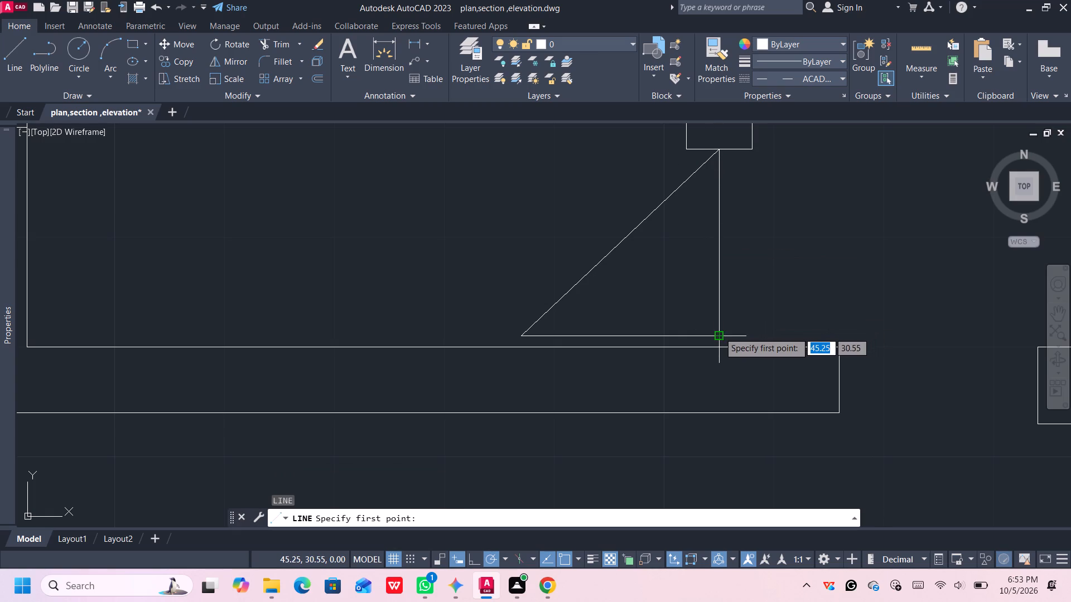
left_click(719, 332)
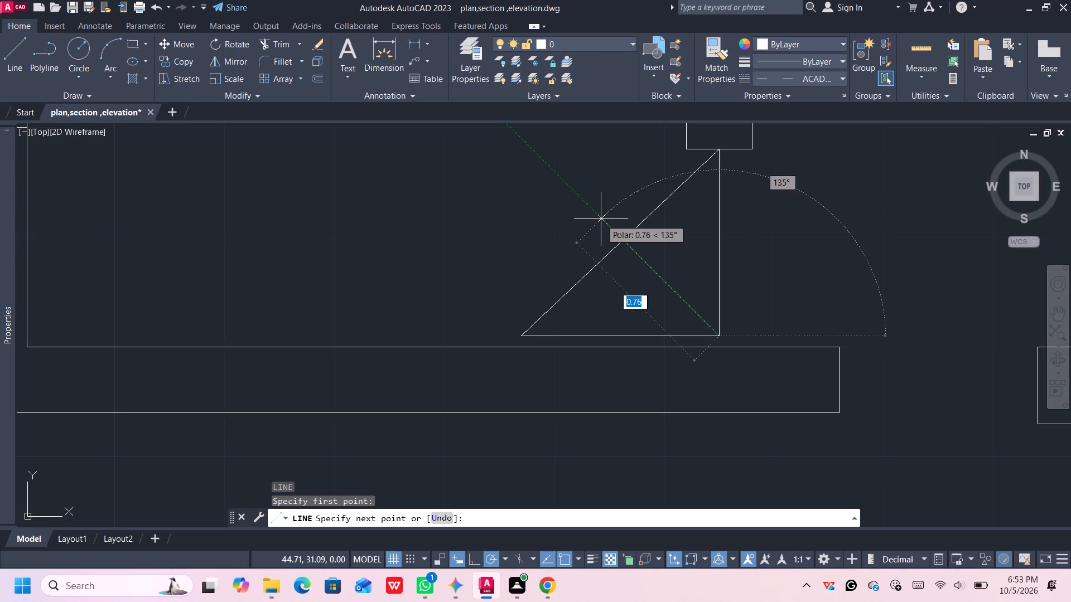
left_click(601, 219)
key("space")
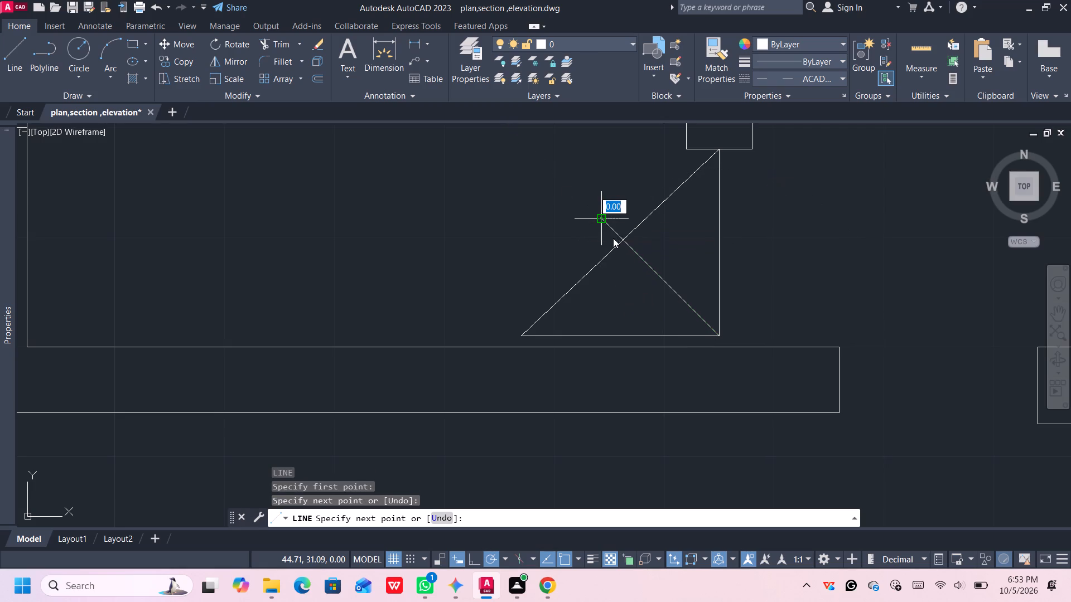
Shorten the crossing line by moving its southeast end to its midpoint, leaving it about 0.38 long.
left_click(648, 262)
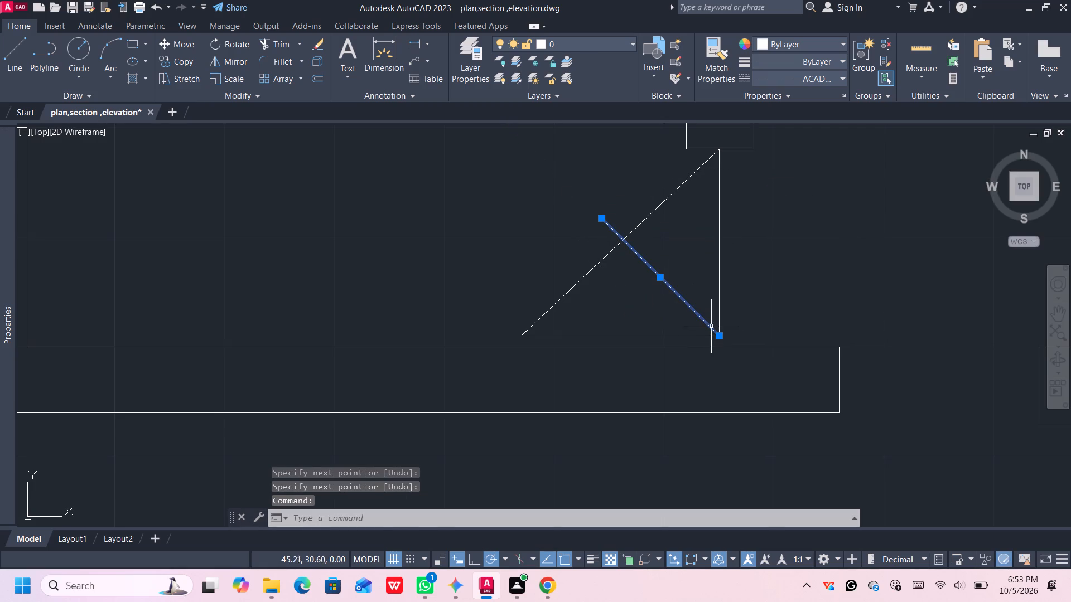
left_click(718, 334)
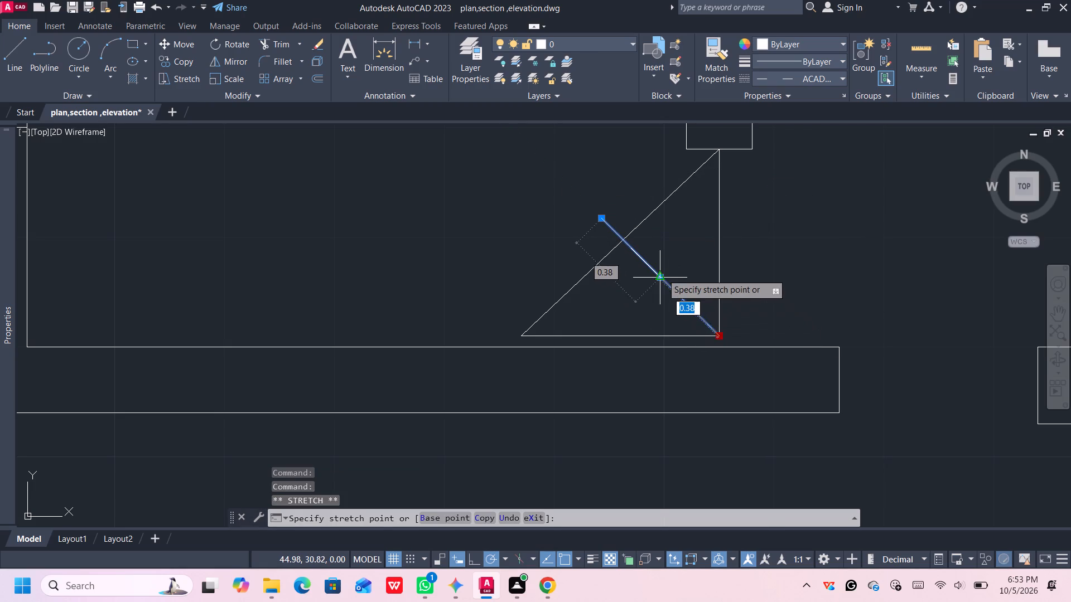
left_click(662, 274)
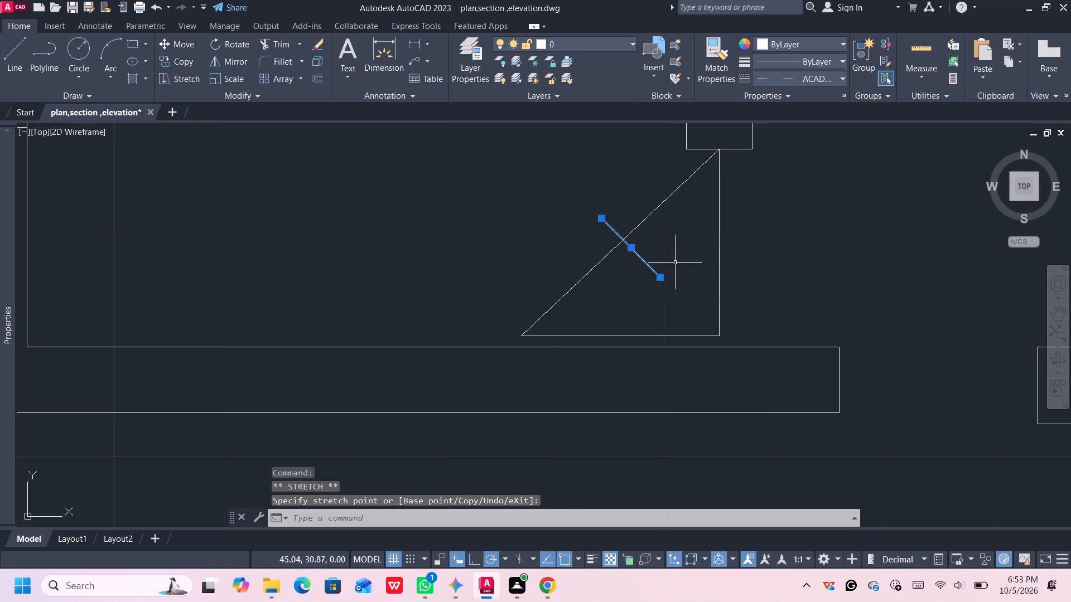
Offset the short crossing line five times at 0.1 spacing along the diagonal toward the wall's south end.
middle_click_drag(678, 253, 684, 285)
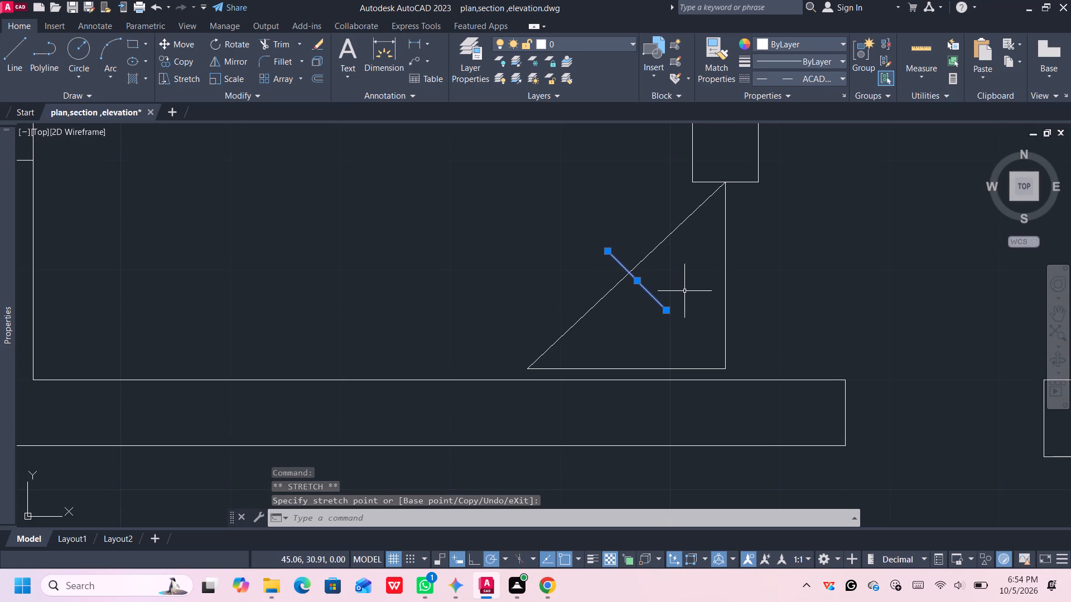
key("o")
key("Return")
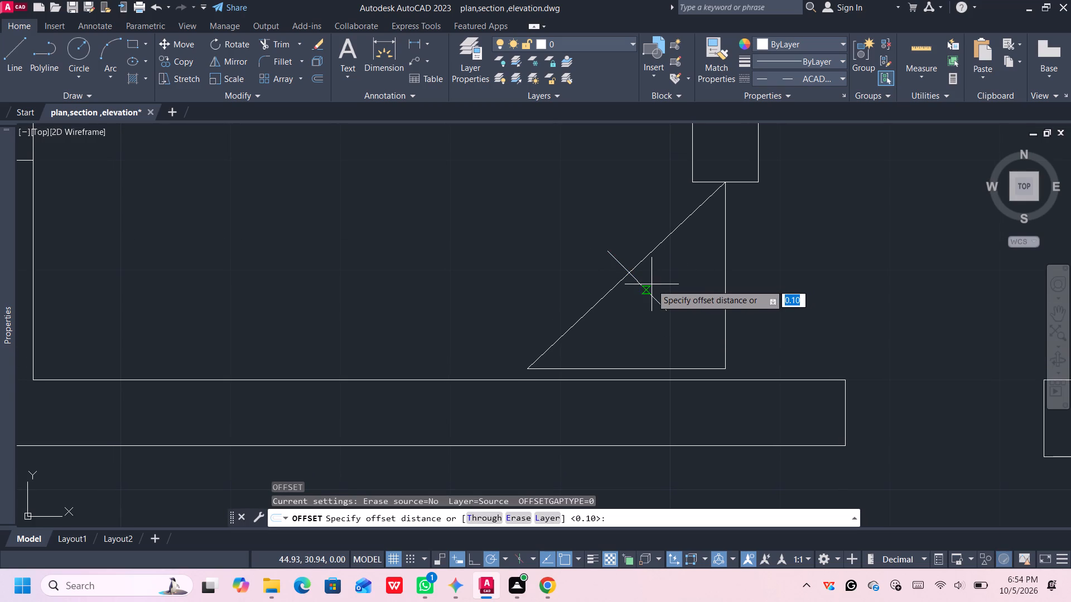
left_click(638, 279)
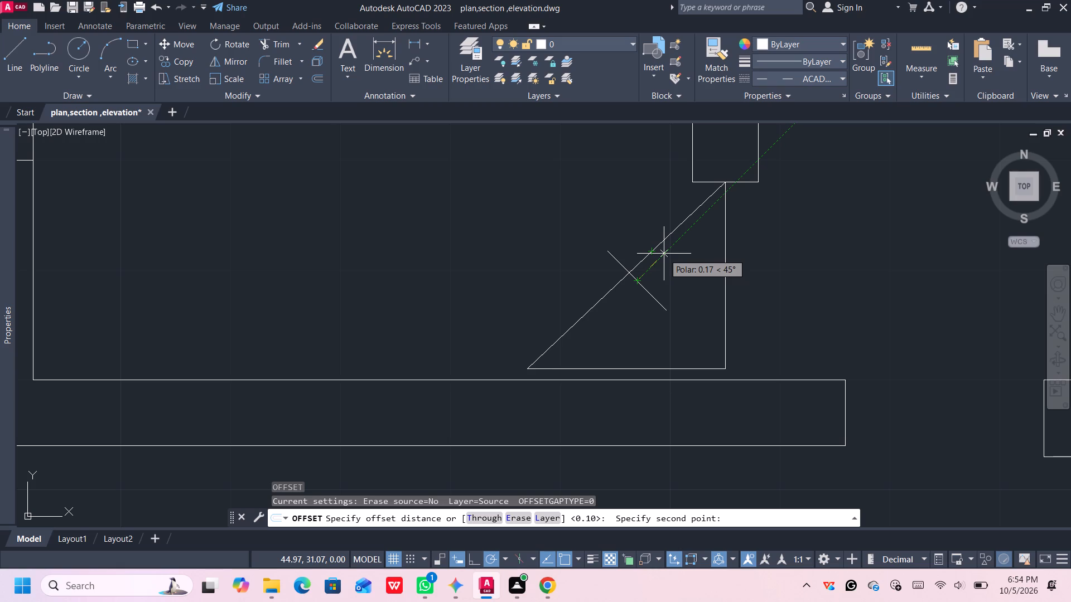
type("0.1")
key("Return")
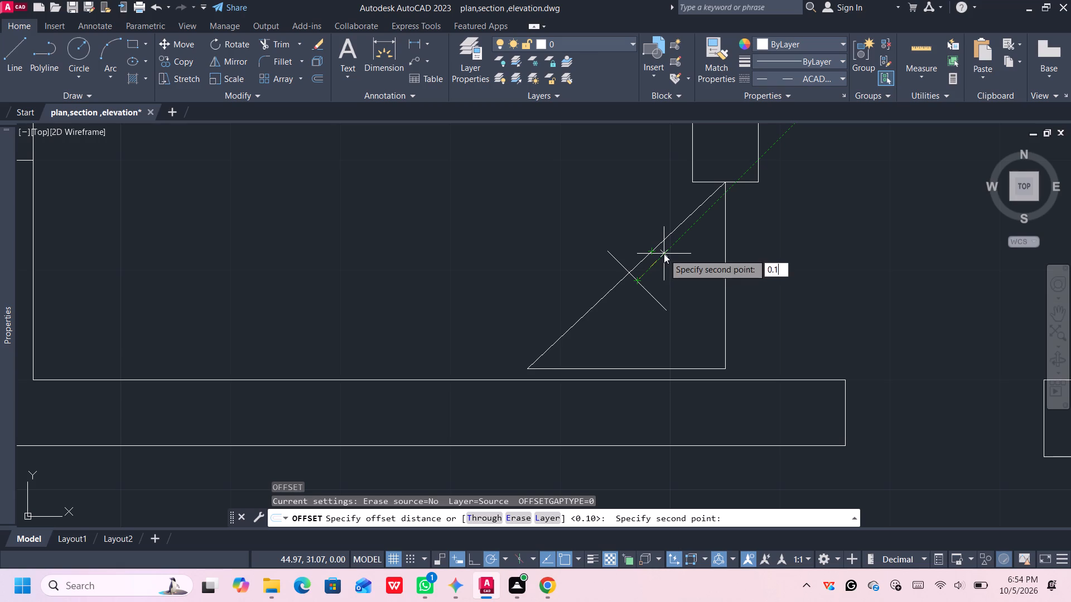
left_click(664, 254)
left_click(654, 265)
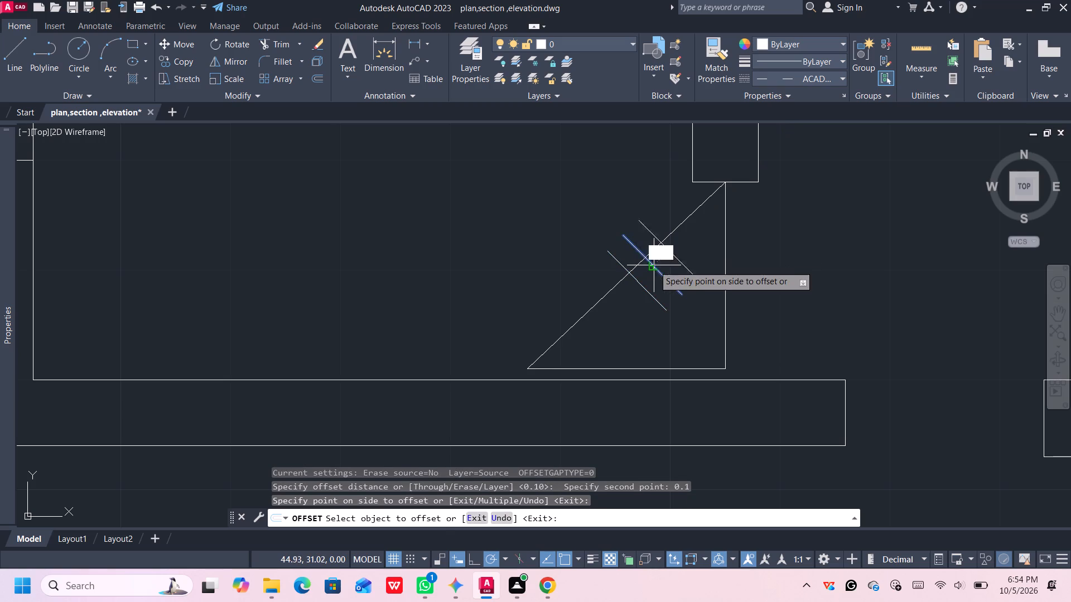
left_click(670, 254)
left_click(672, 251)
left_click(684, 242)
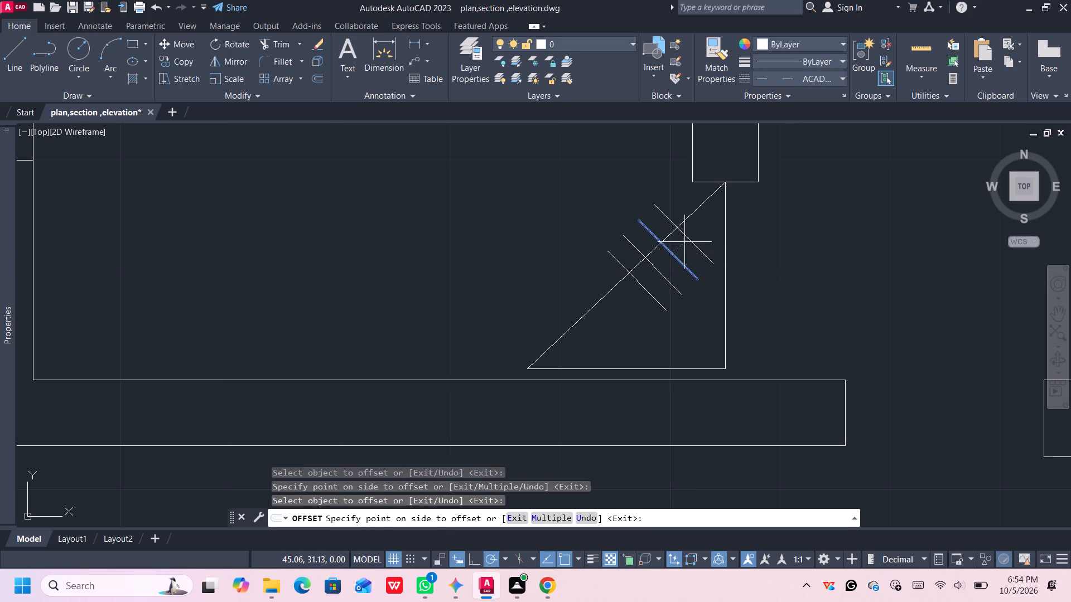
left_click(688, 236)
left_click(698, 226)
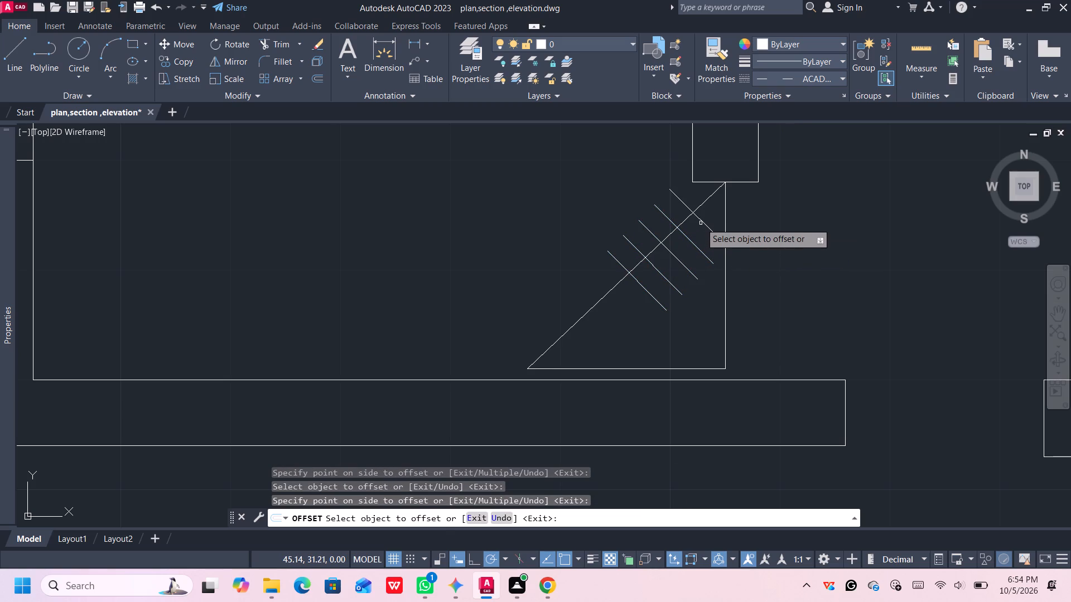
left_click(702, 221)
left_click(716, 208)
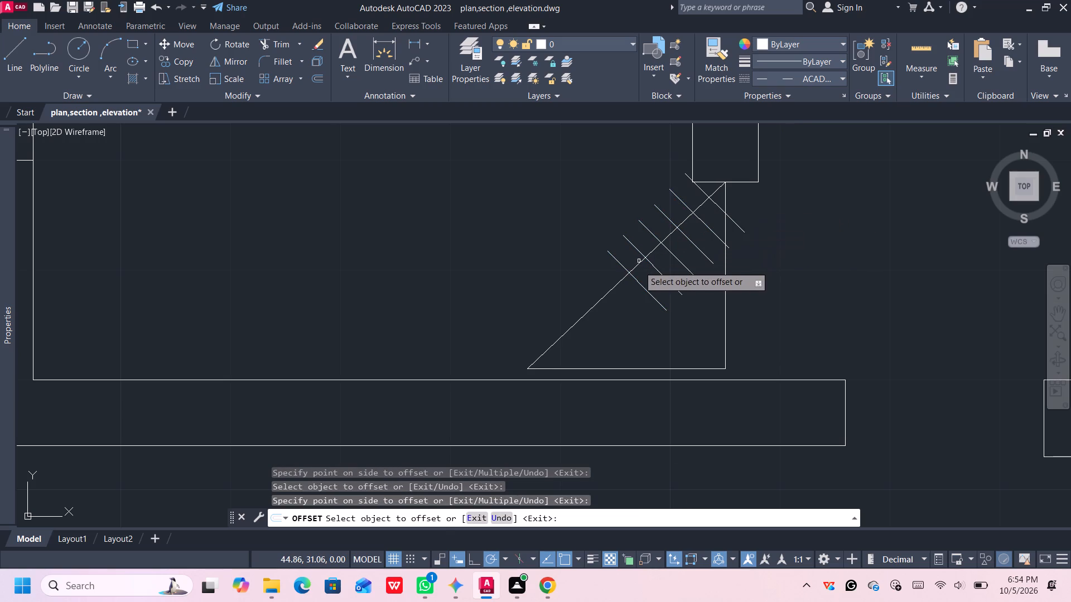
Offset the crossing line six times at 0.1 spacing toward the diagonal's southwest end.
left_click(642, 285)
left_click(626, 309)
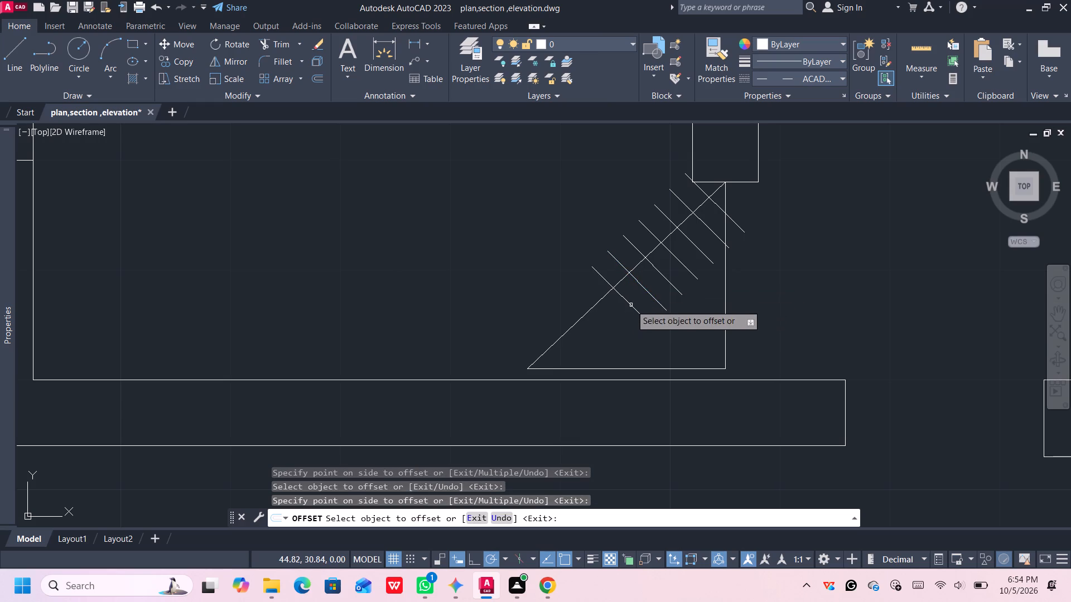
left_click(631, 305)
left_click(607, 321)
left_click(608, 315)
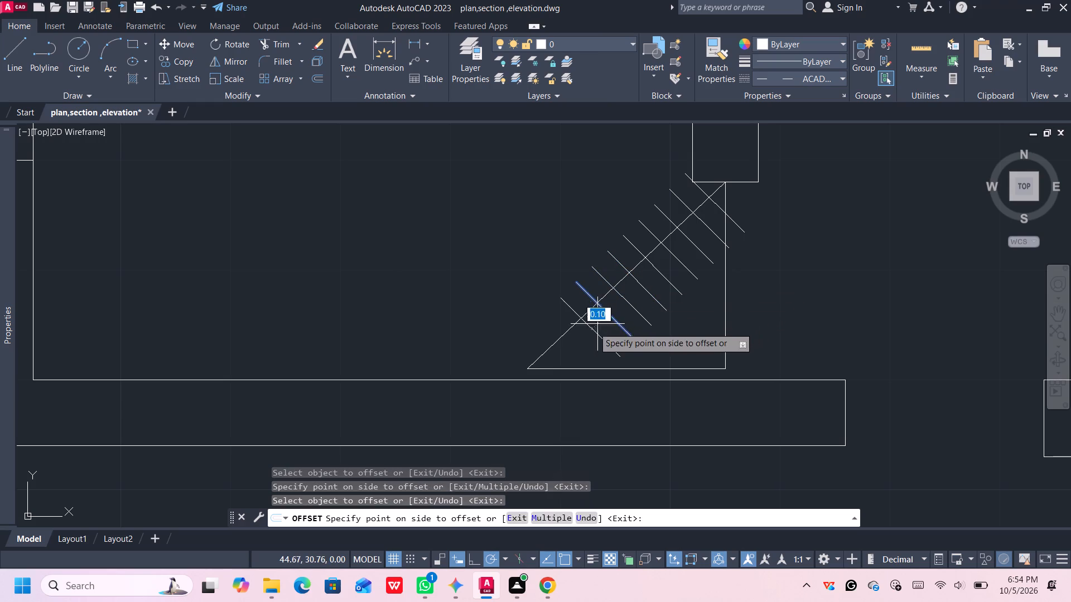
left_click(591, 329)
left_click(591, 329)
left_click(591, 326)
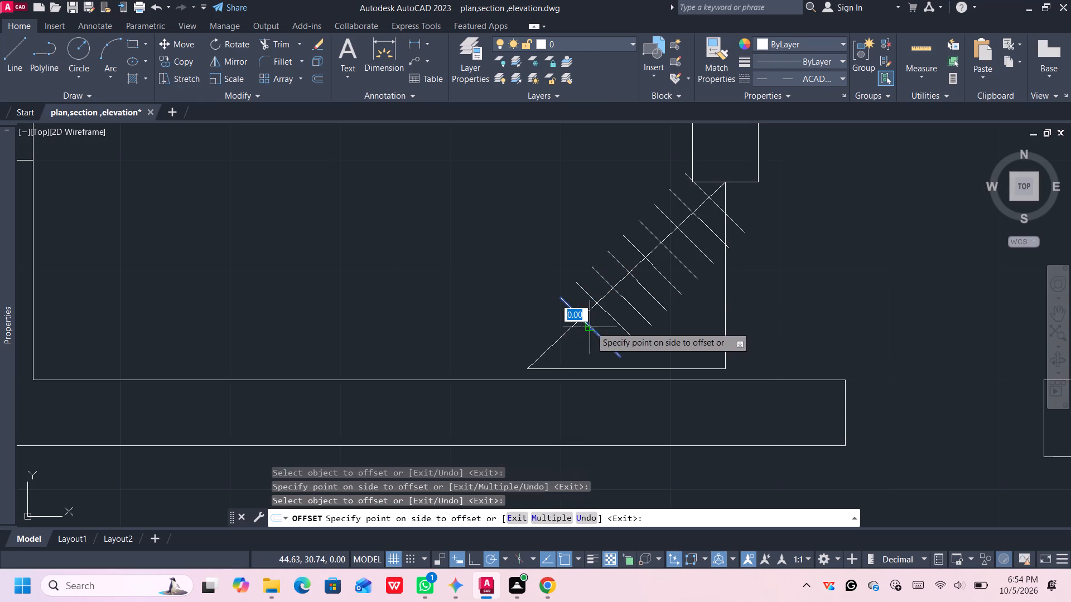
left_click(576, 339)
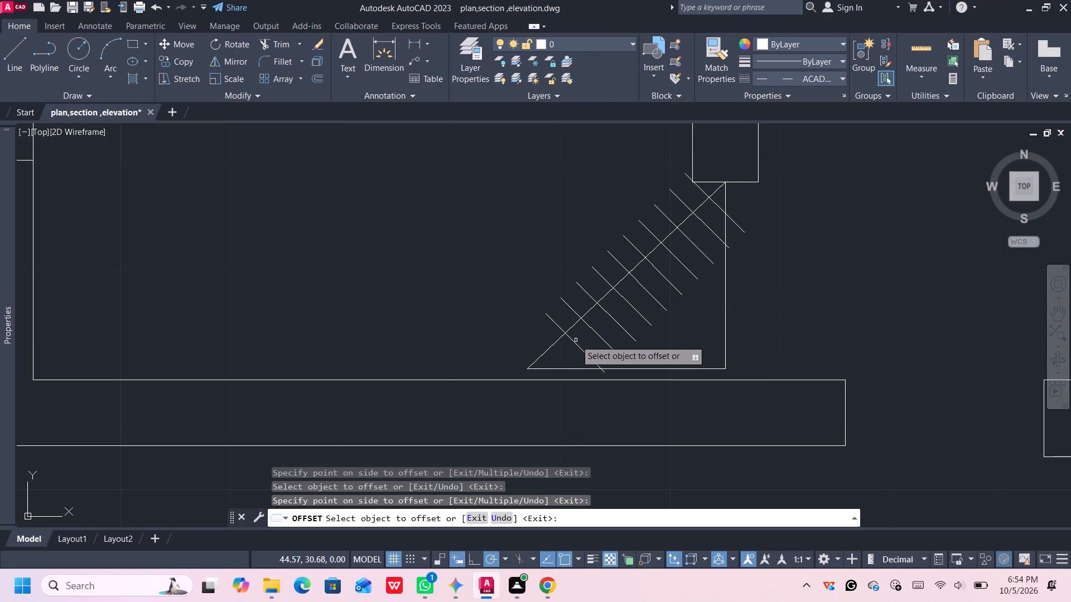
left_click(576, 340)
left_click(564, 348)
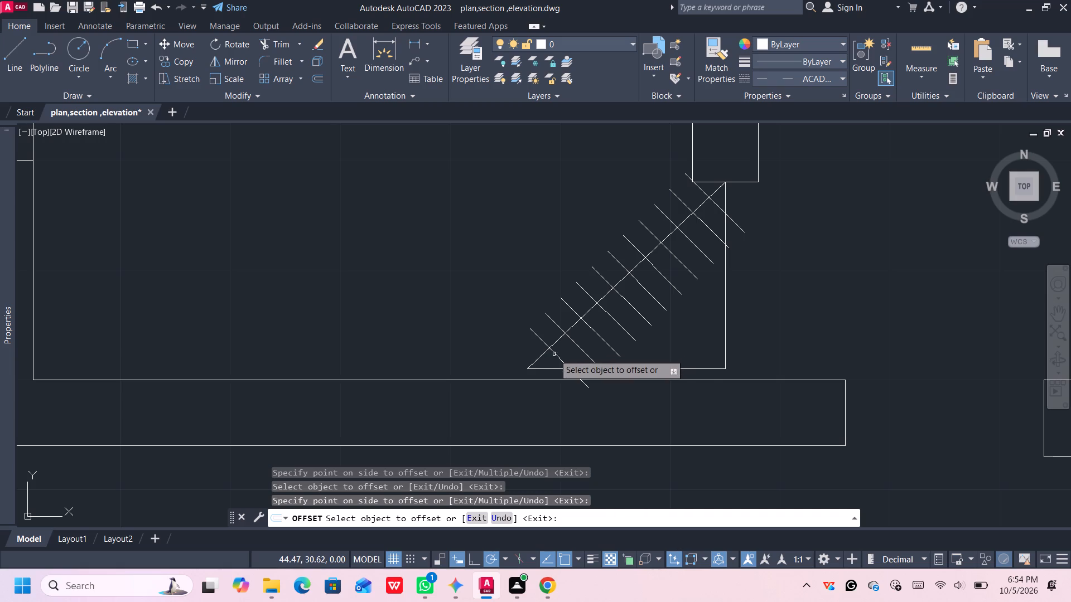
left_click(554, 354)
left_click(544, 365)
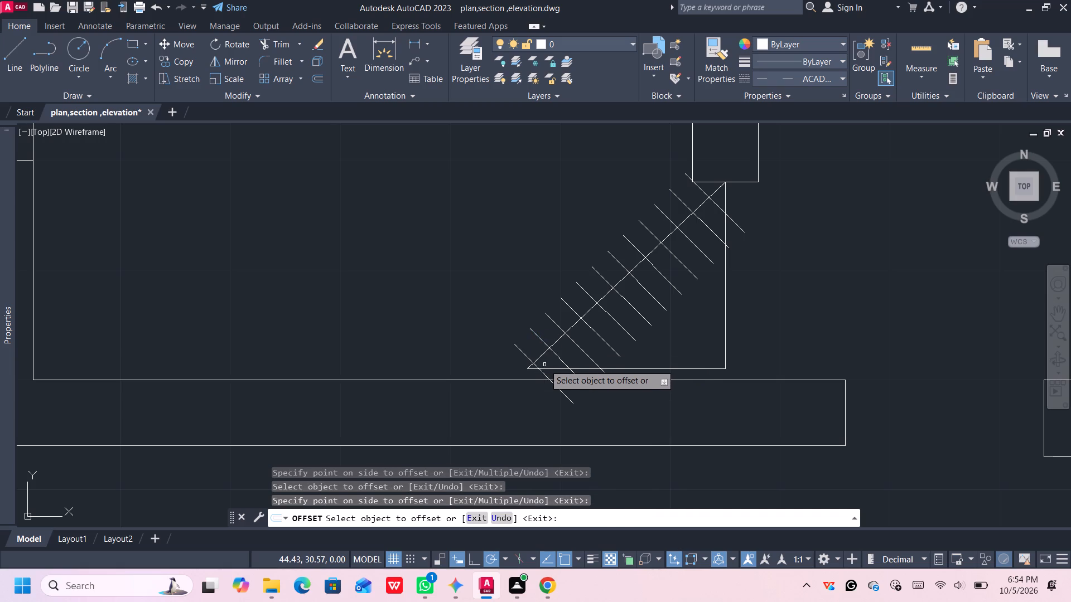
middle_click_drag(548, 365, 558, 375)
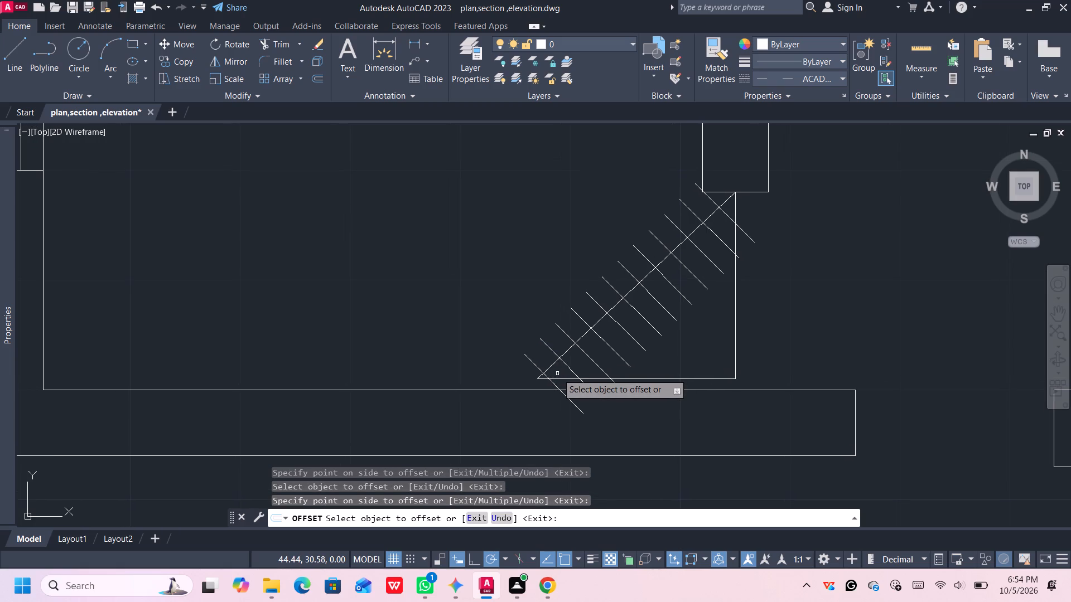
key("Escape")
key("Escape")
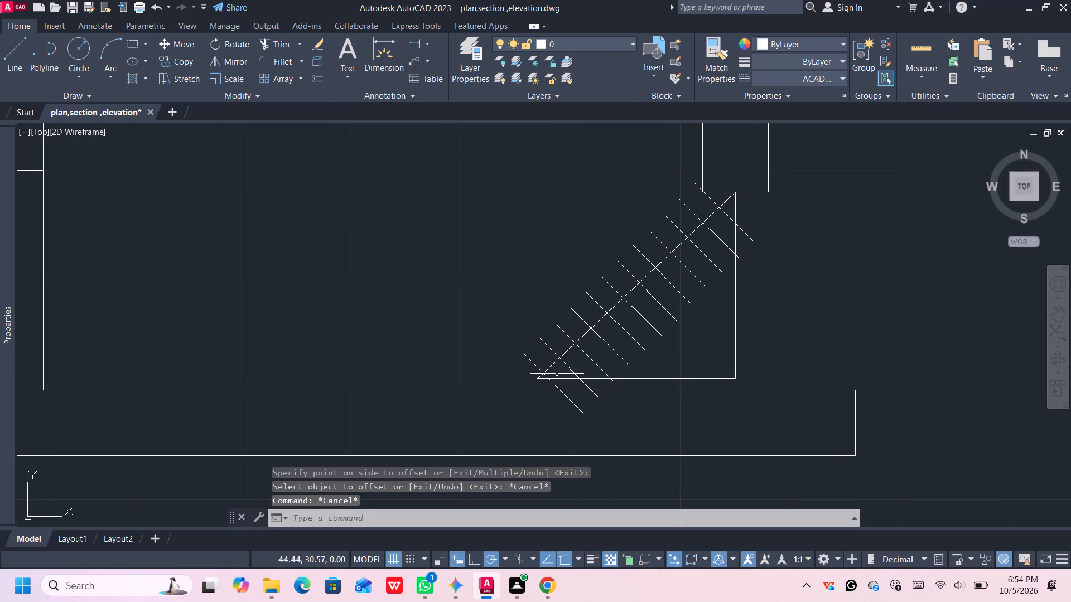
Trim alternate segments of the third door's diagonal between the crossing lines, including both end pieces, to leave dashes.
type("tr")
key("Return")
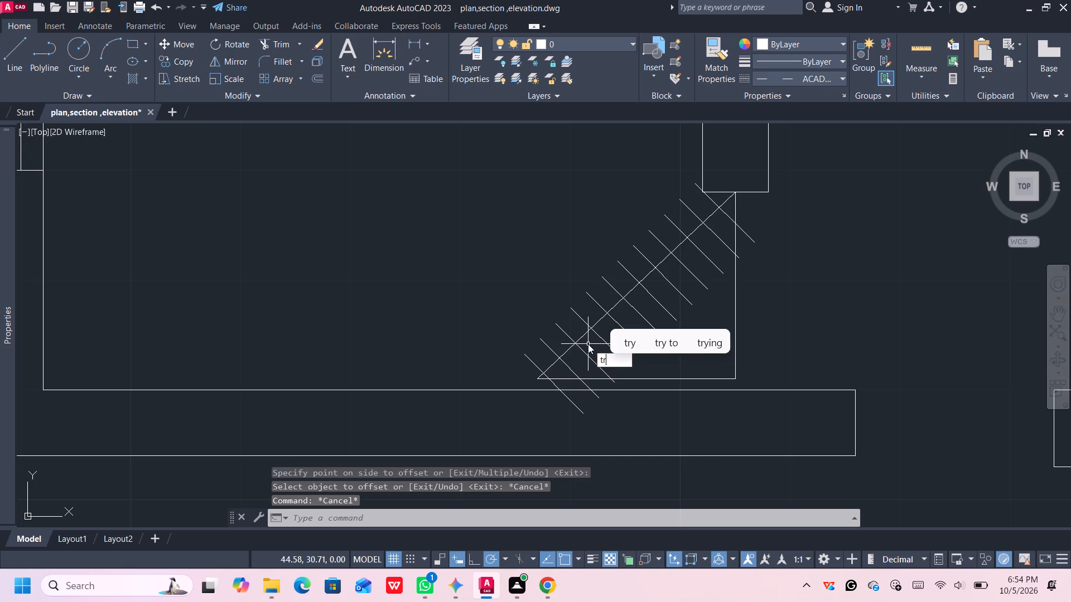
left_click(539, 376)
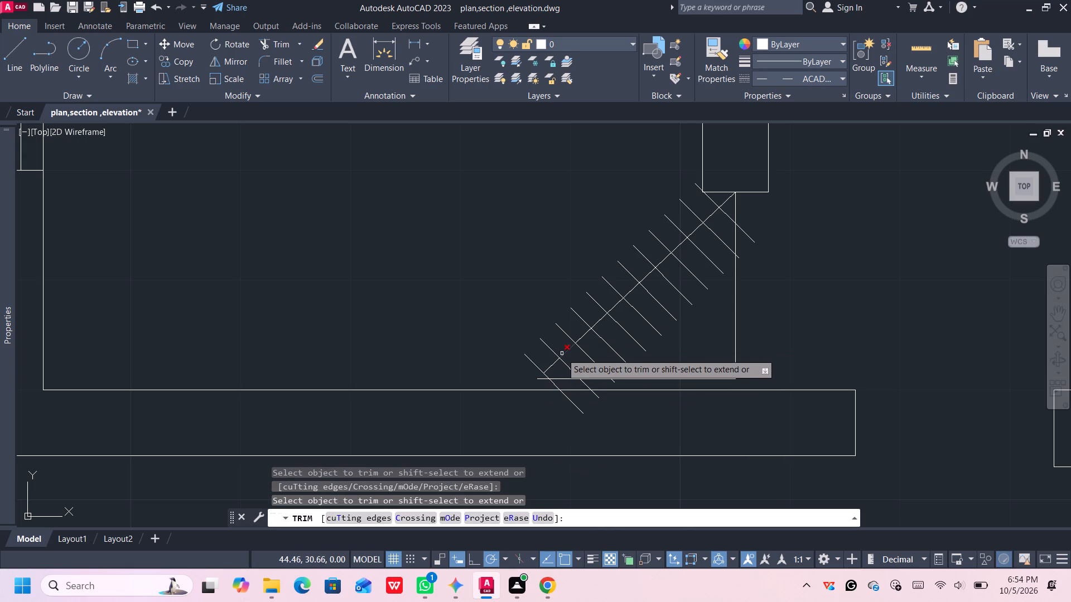
left_click(565, 352)
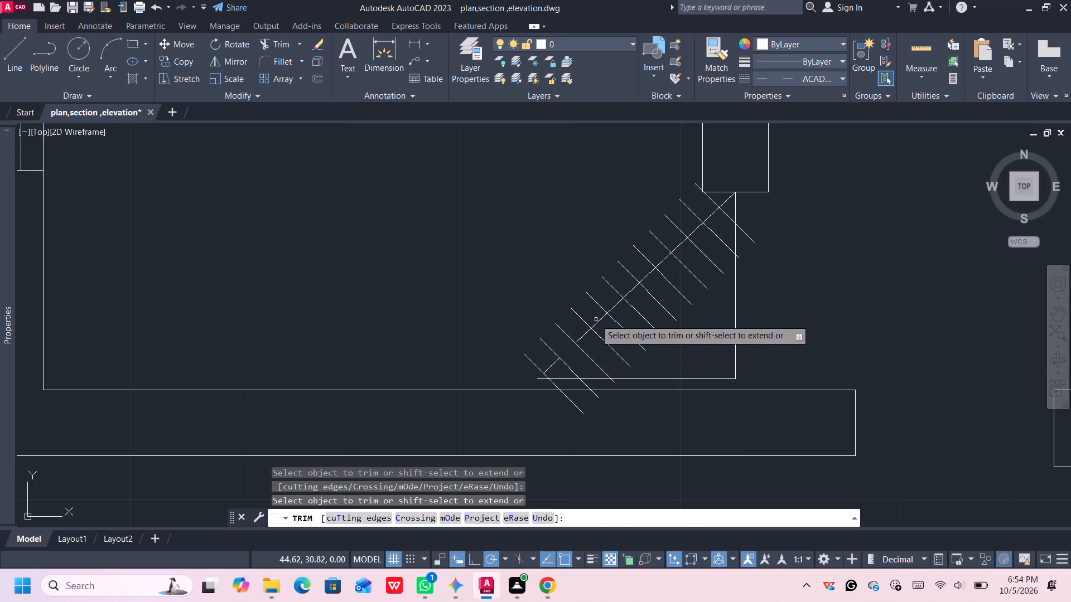
left_click(600, 323)
left_click(633, 290)
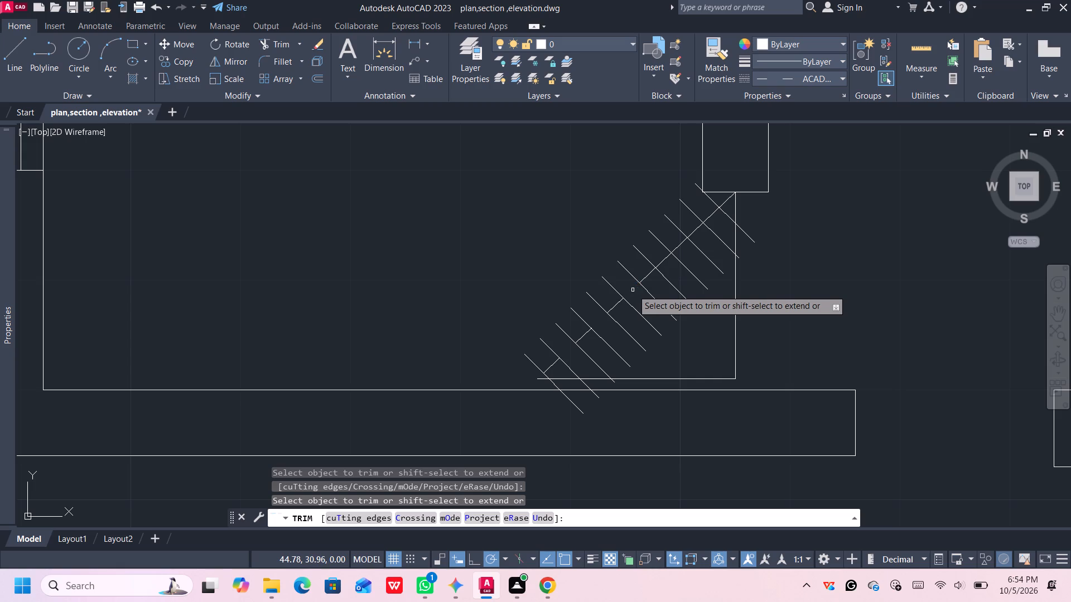
left_click(665, 259)
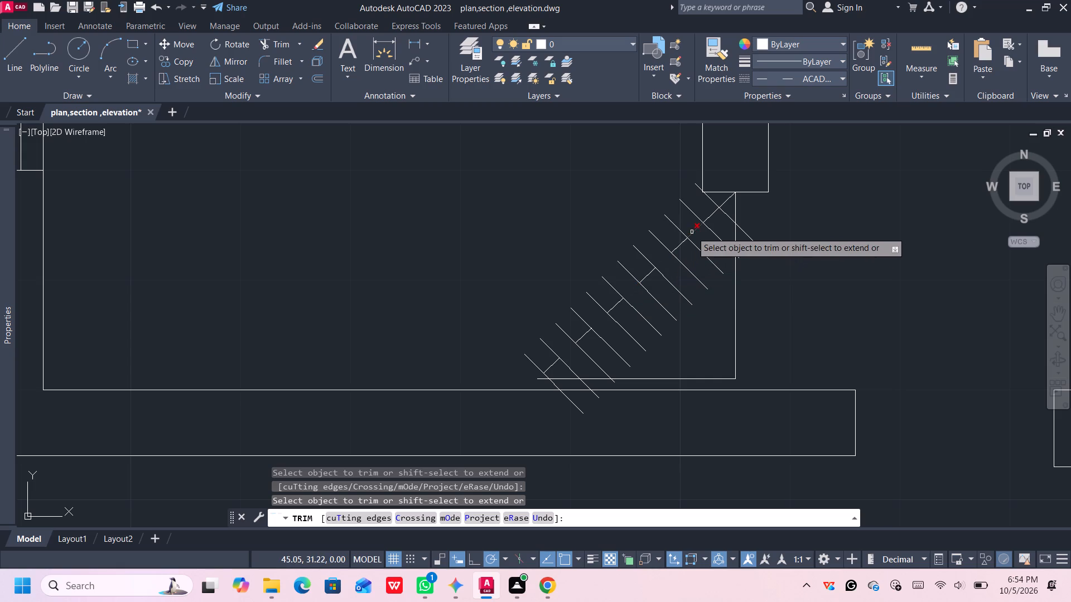
left_click(692, 232)
left_click(726, 203)
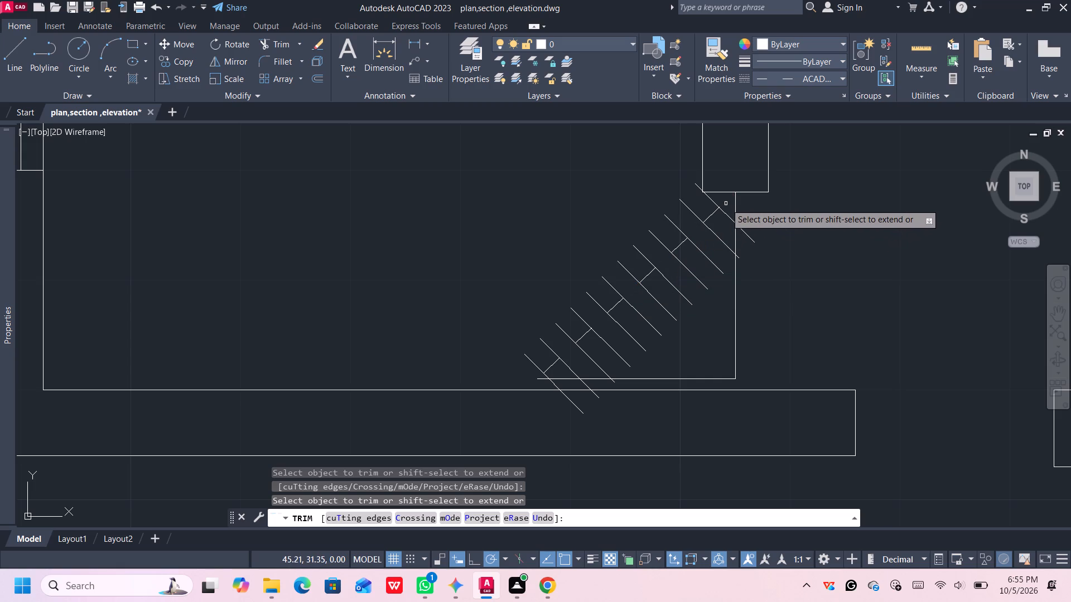
middle_click_drag(726, 205, 737, 222)
key("space")
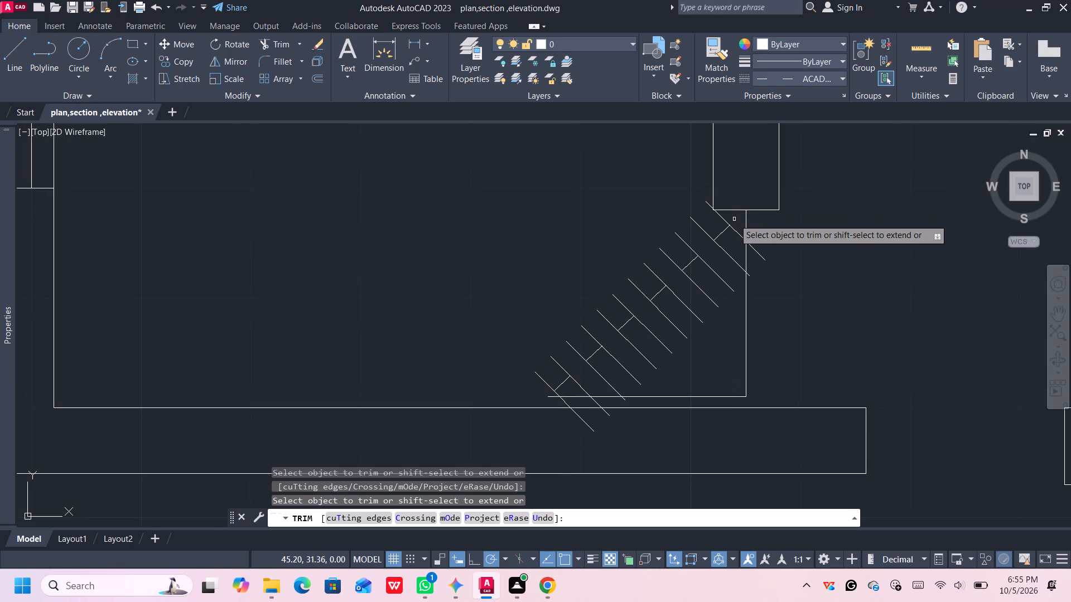
Delete all the short crossing lines along the third door's diagonal, keeping only the dashes.
left_click(738, 230)
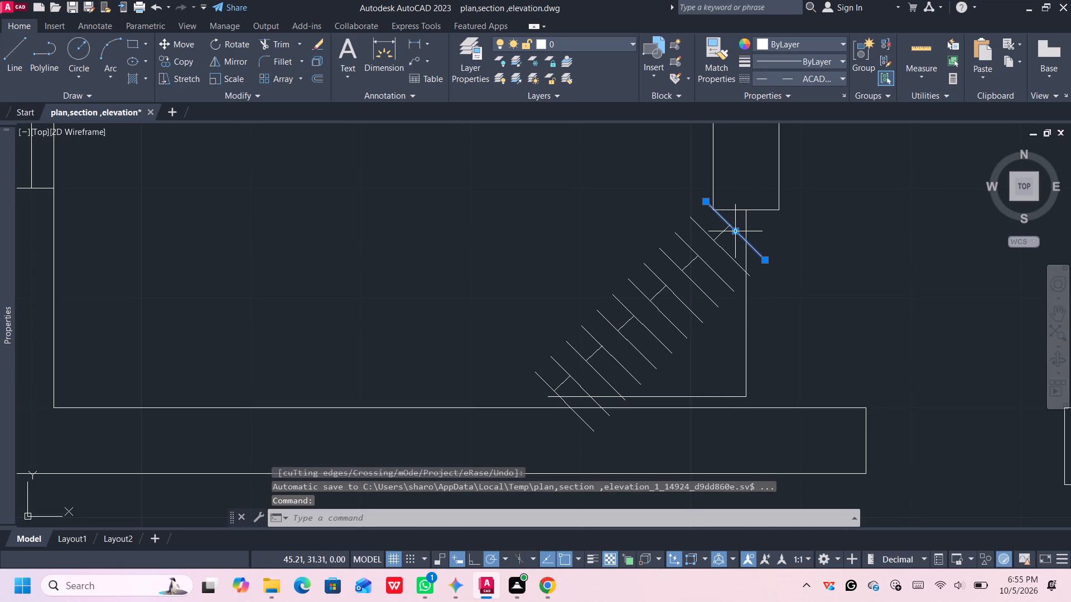
left_click(732, 254)
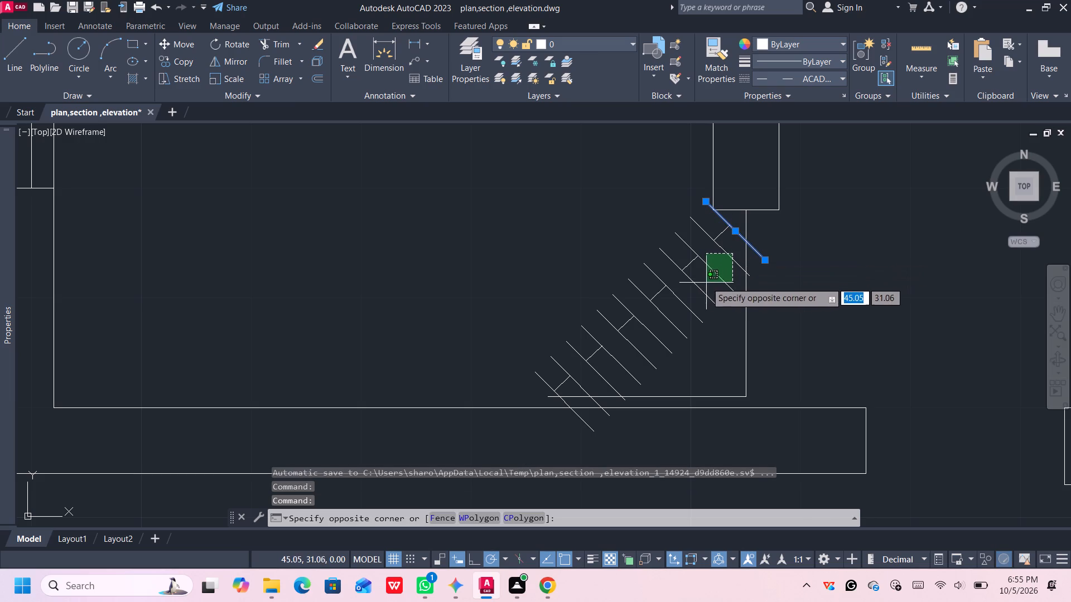
left_click(708, 277)
left_click_drag(697, 288, 682, 314)
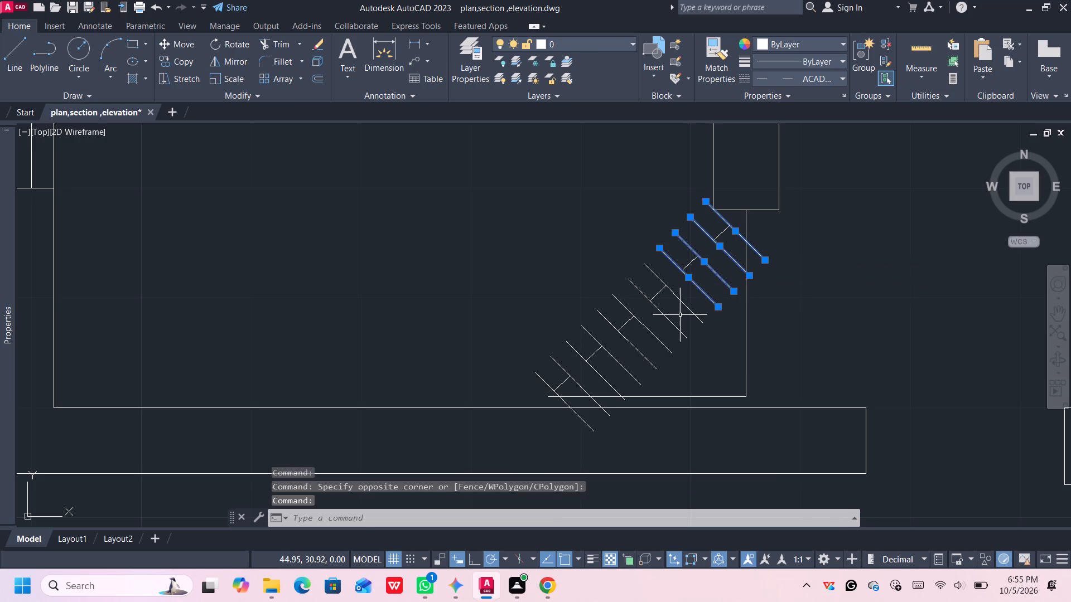
left_click_drag(694, 302, 605, 380)
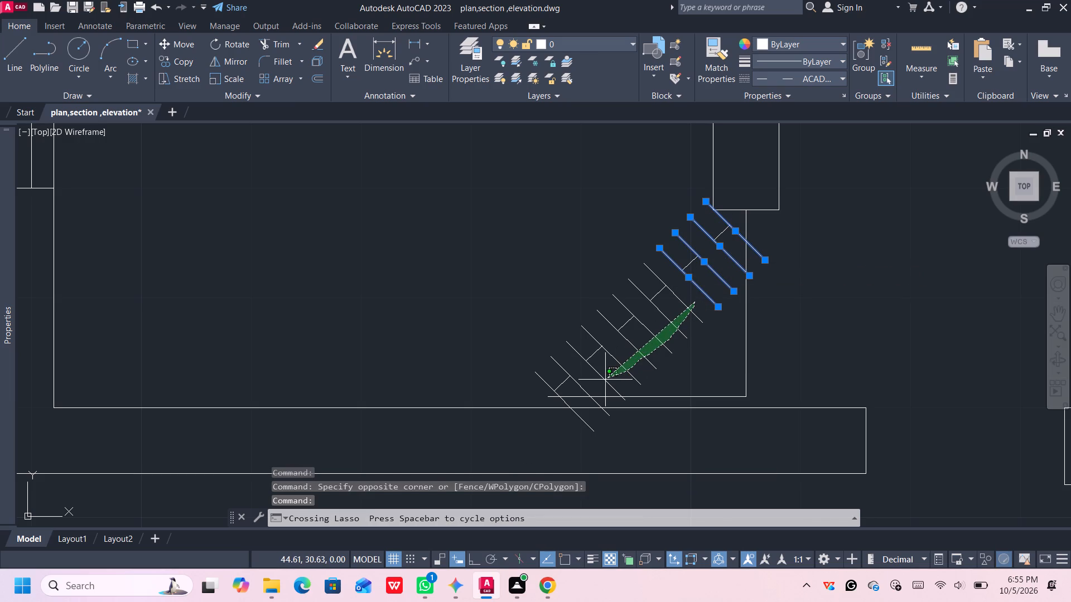
middle_click_drag(602, 370, 598, 337)
left_click_drag(597, 342, 580, 356)
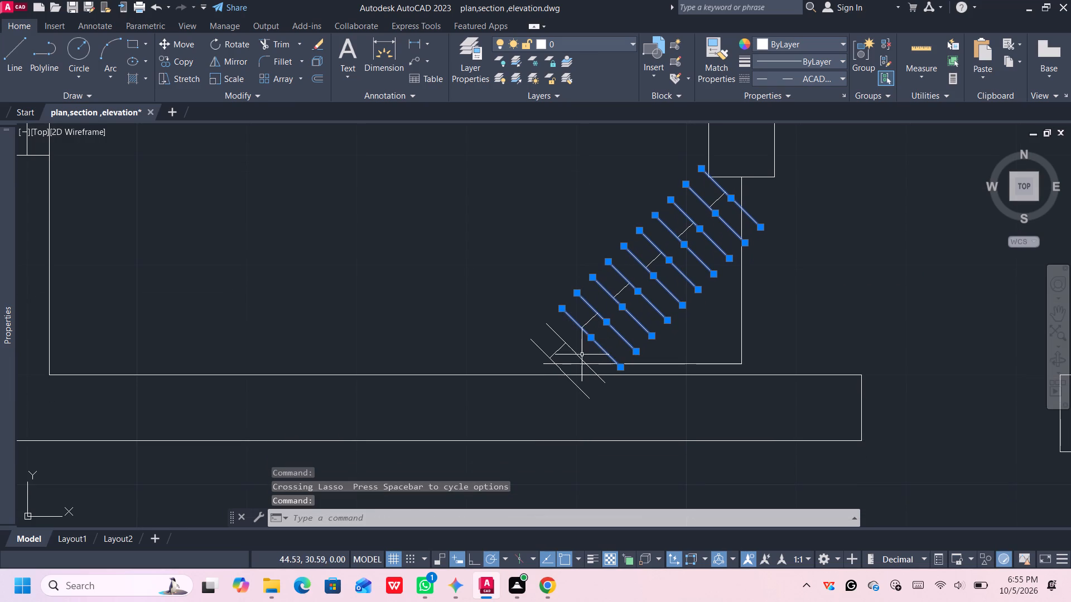
left_click_drag(580, 356, 580, 357)
left_click(576, 357)
left_click(543, 355)
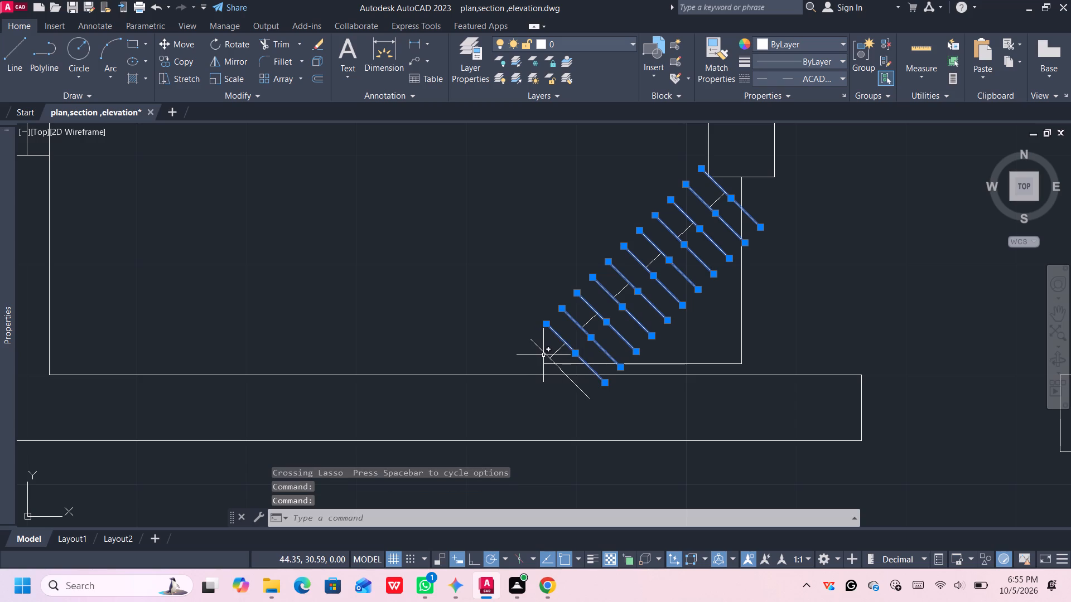
key("Delete")
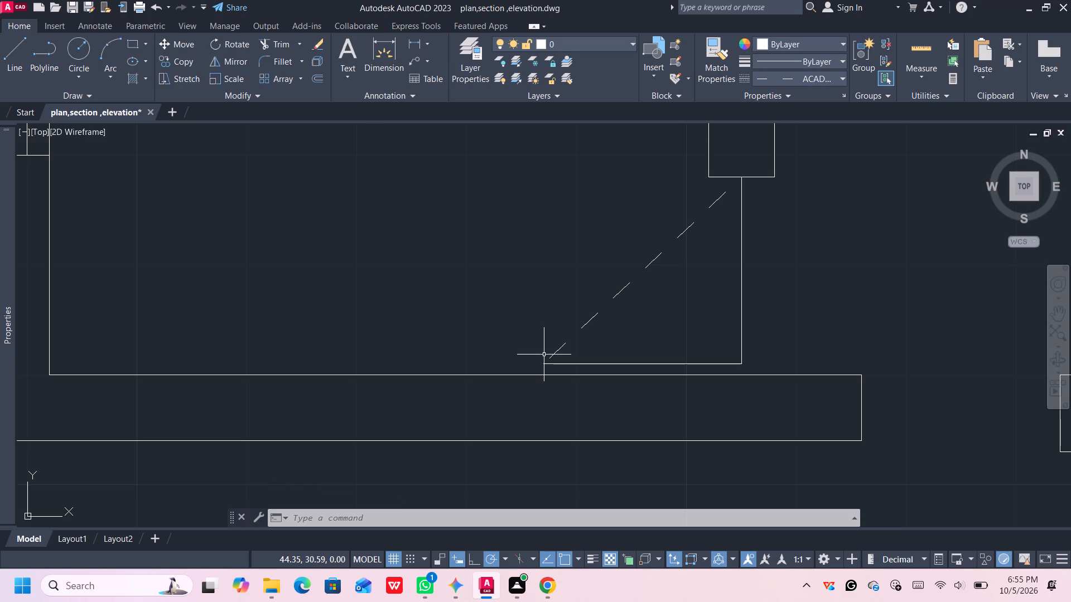
Select all object snap modes in the drafting settings and apply them.
scroll(647, 352, "down", 3)
scroll(725, 332, "down", 1)
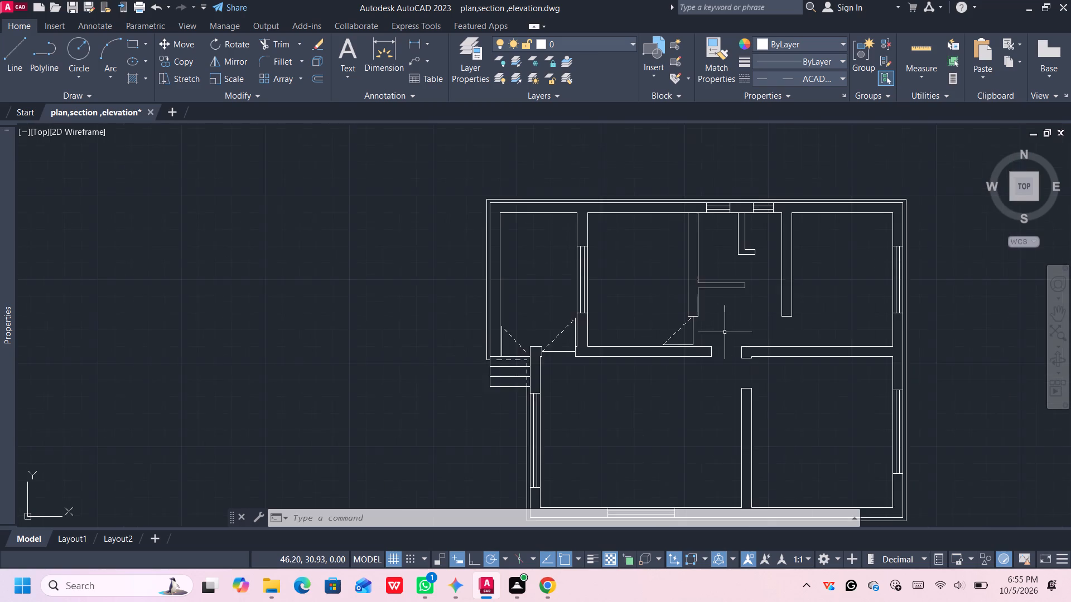
middle_click_drag(725, 332, 406, 320)
scroll(447, 312, "down", 1)
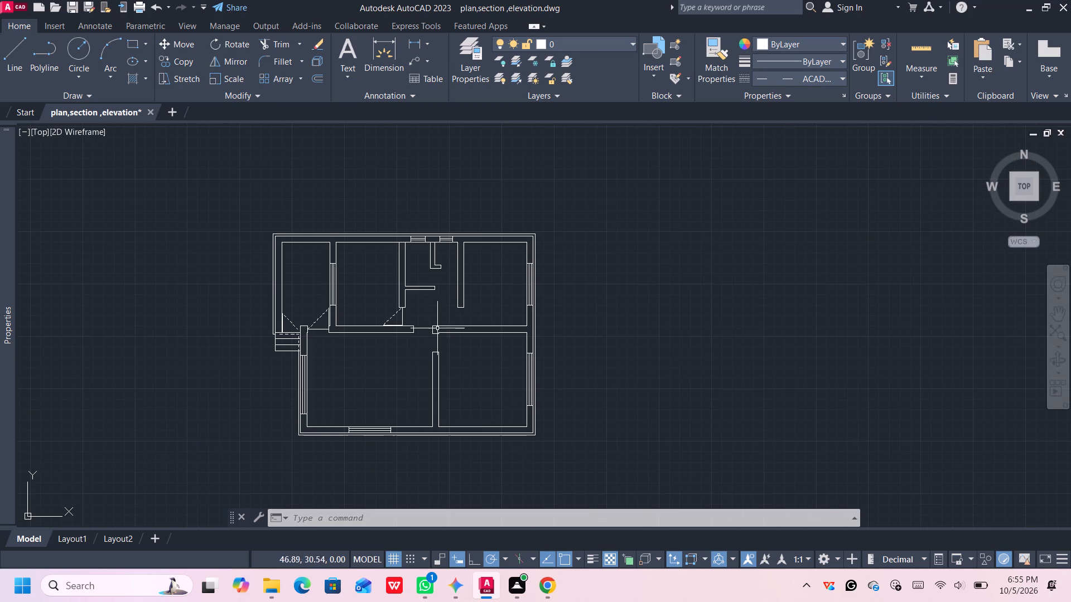
middle_click_drag(438, 329, 439, 302)
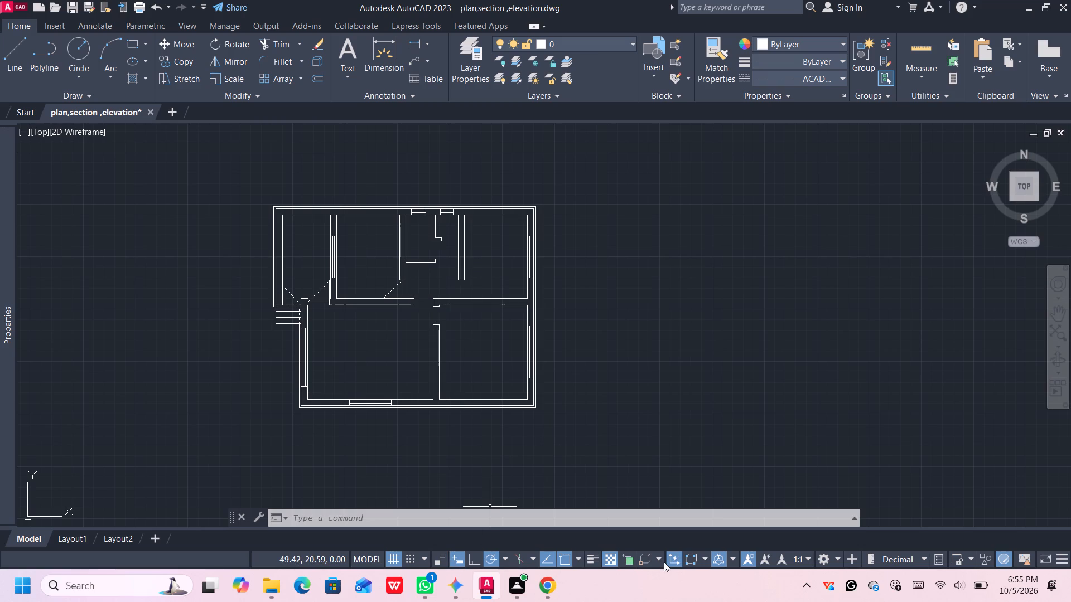
left_click(581, 559)
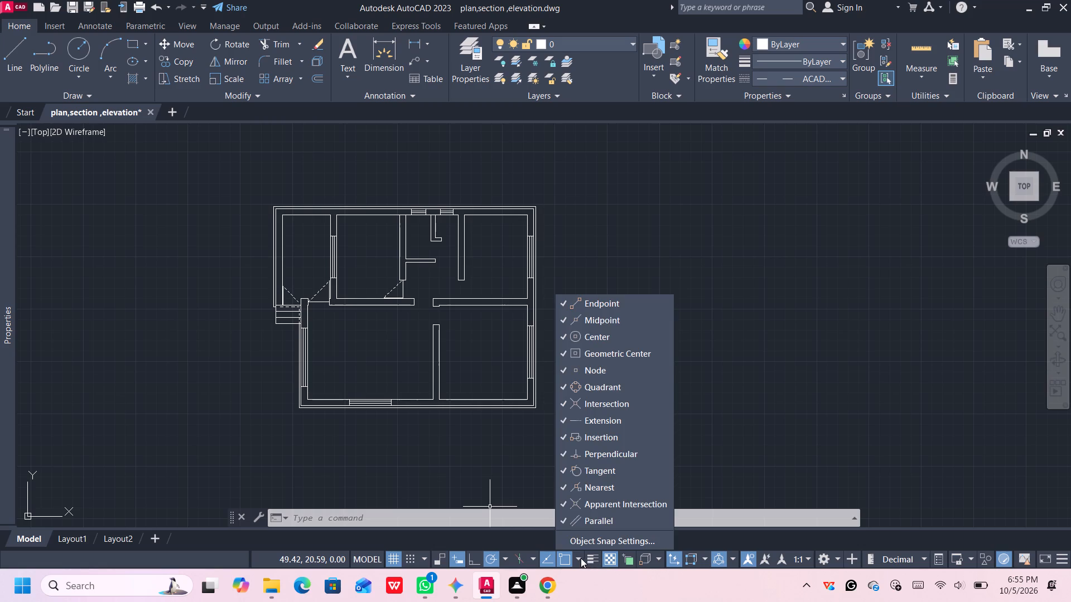
left_click(605, 542)
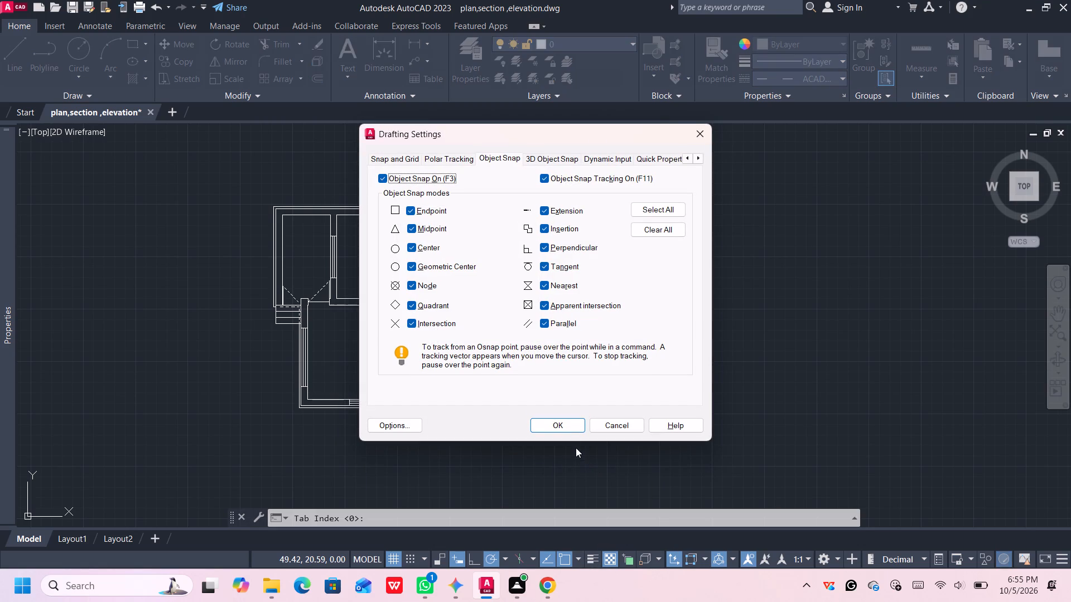
left_click(664, 210)
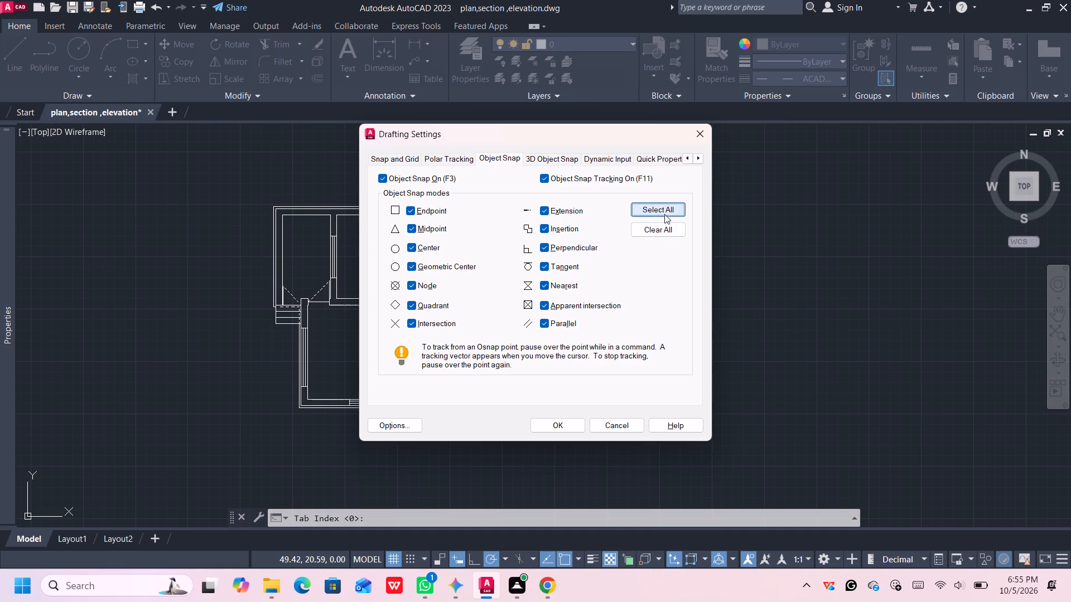
left_click(561, 425)
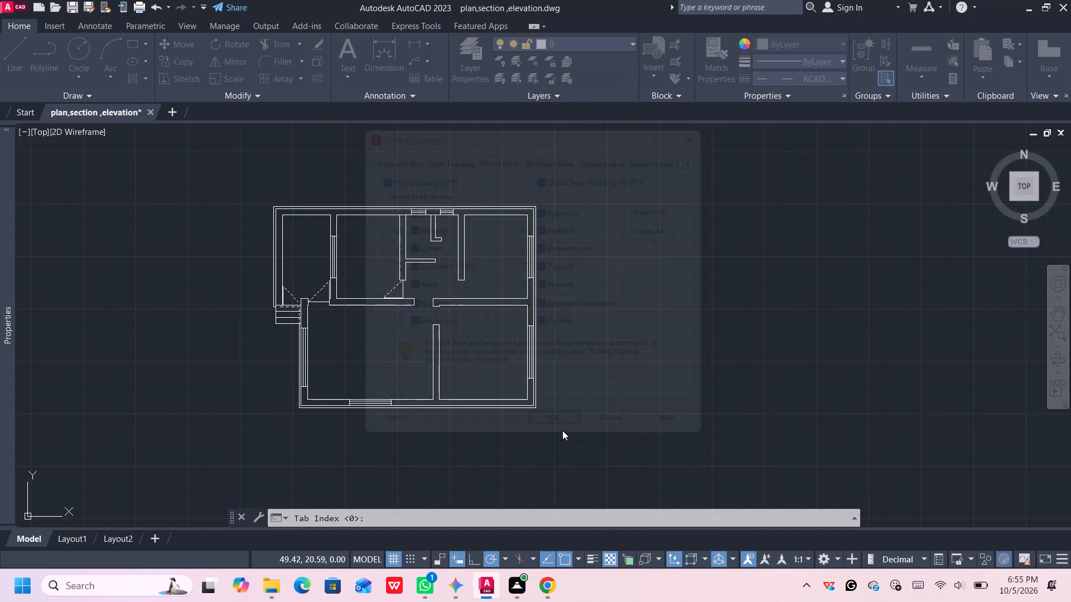
Draw a door triangle from the L-shaped stub wall's end midpoint perpendicular to the facing wall, 0.8 north along it, and diagonally back.
middle_click_drag(428, 423, 443, 434)
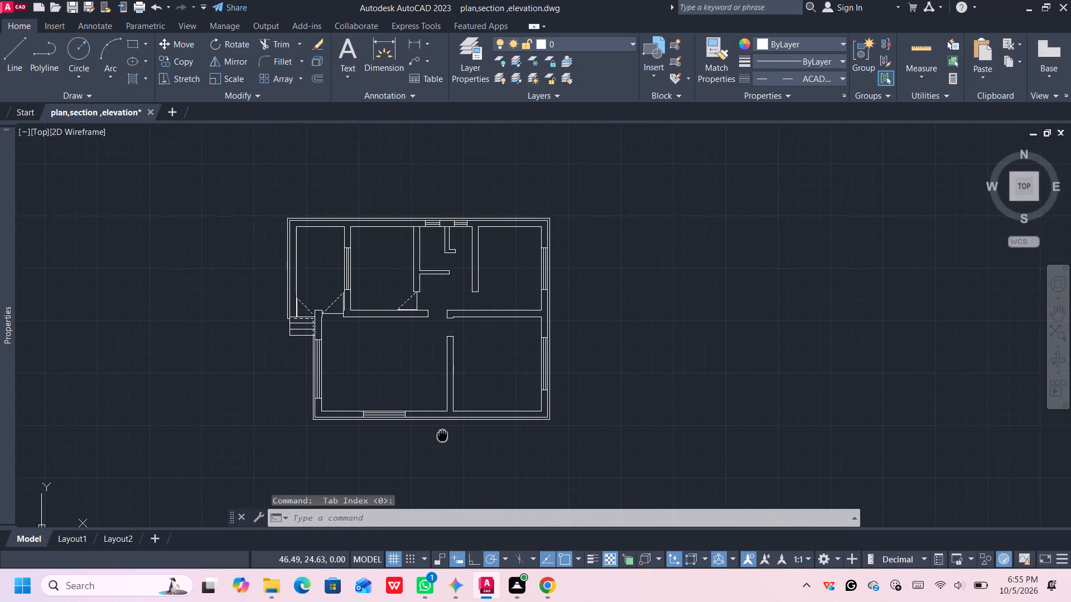
middle_click_drag(443, 434, 447, 434)
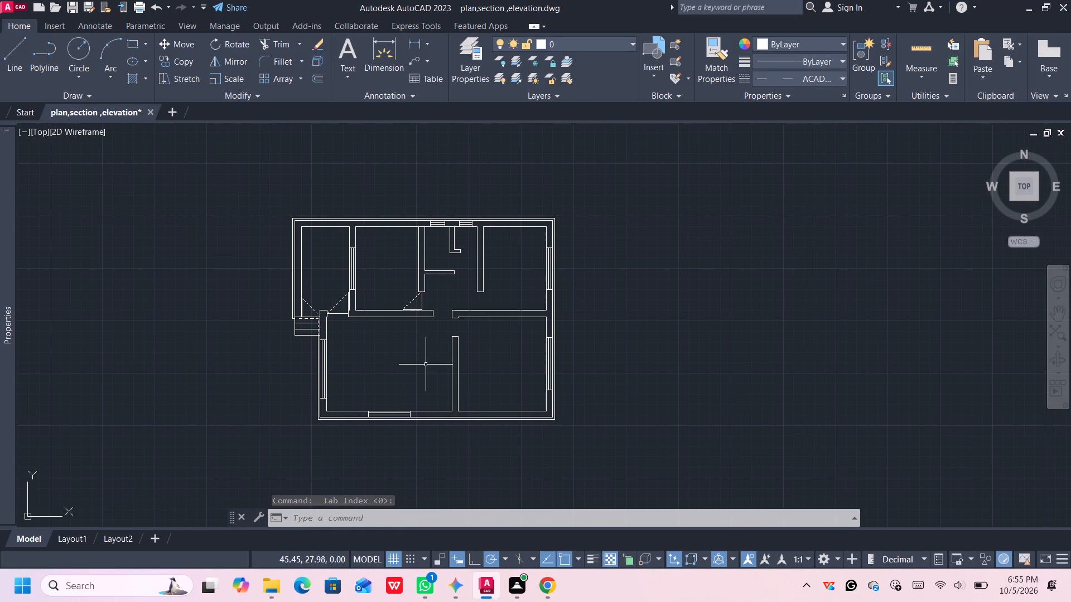
middle_click_drag(426, 366, 446, 386)
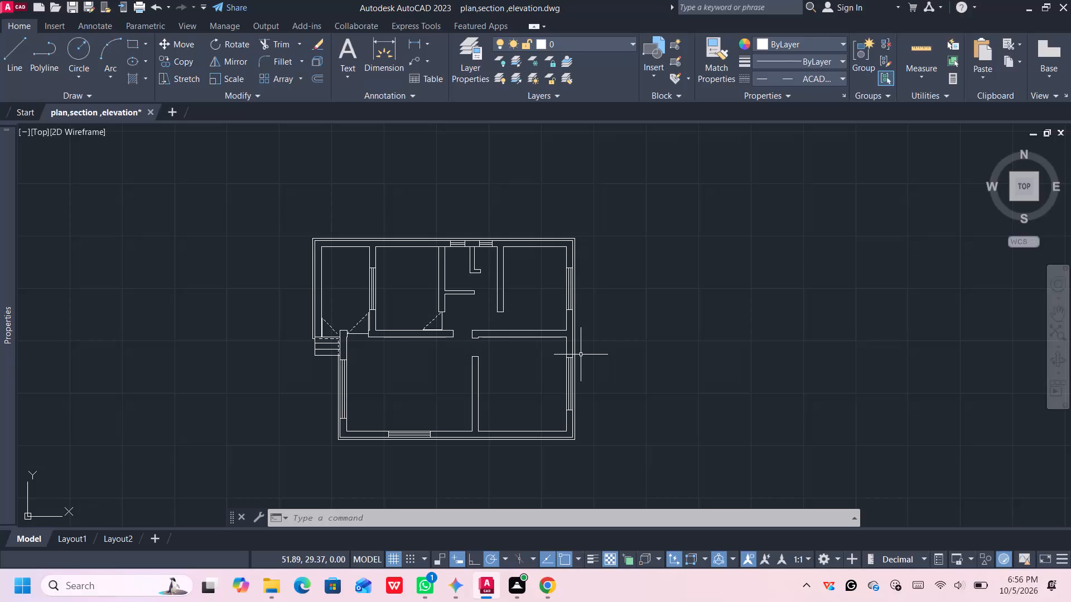
scroll(474, 278, "up", 1)
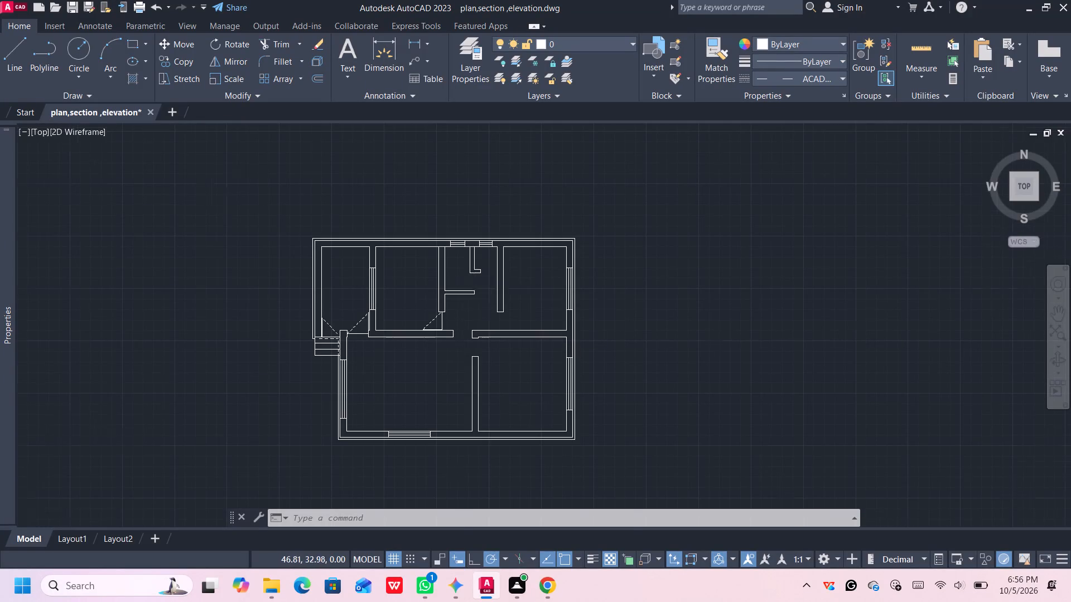
scroll(474, 277, "up", 2)
middle_click_drag(495, 265, 499, 284)
scroll(499, 284, "up", 1)
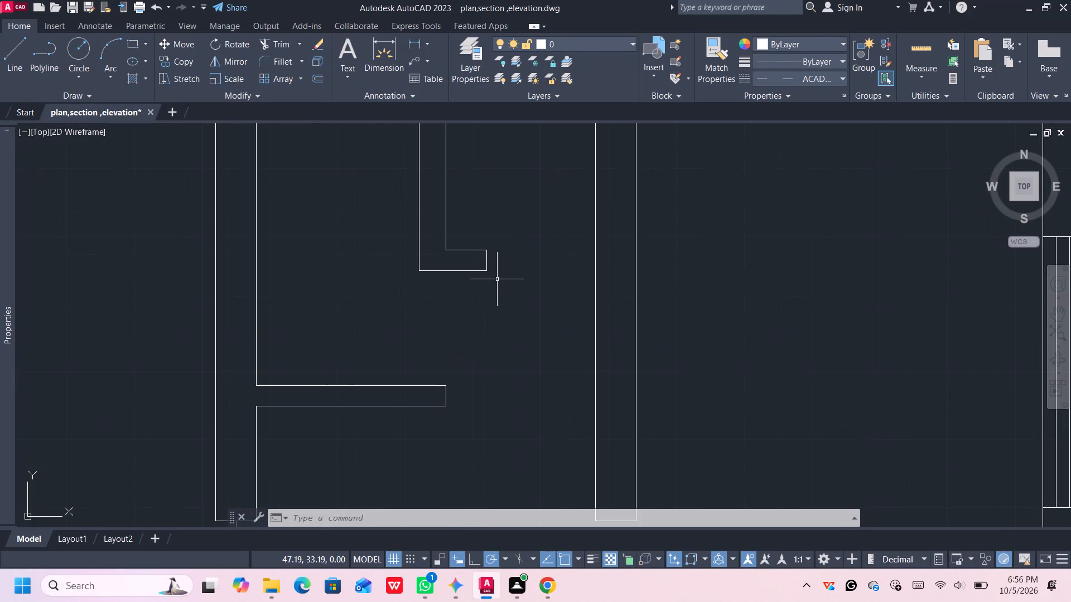
scroll(497, 278, "up", 1)
key("l")
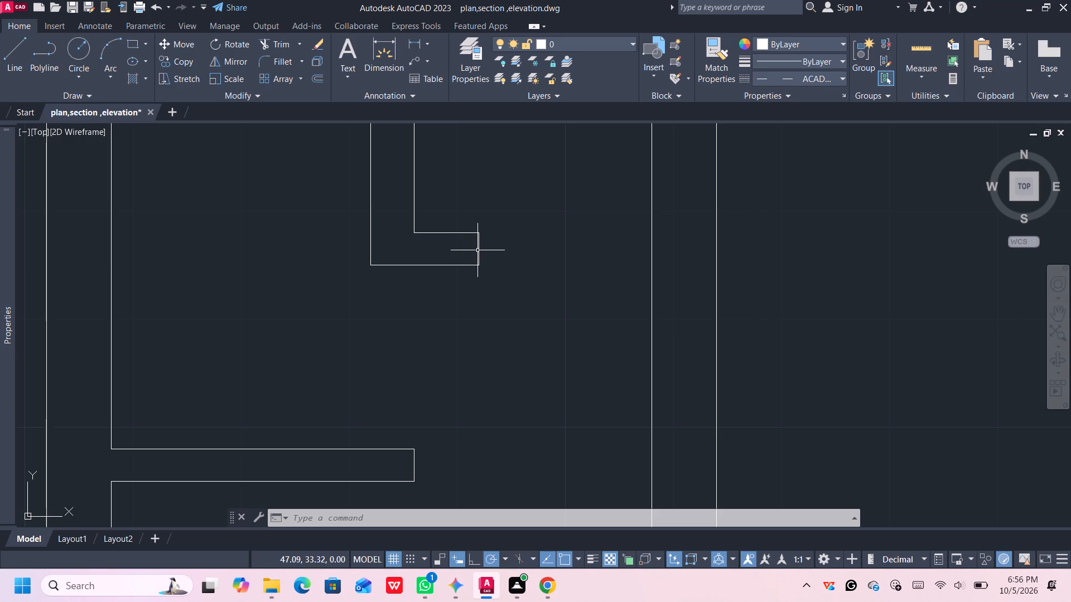
key("Return")
left_click(481, 250)
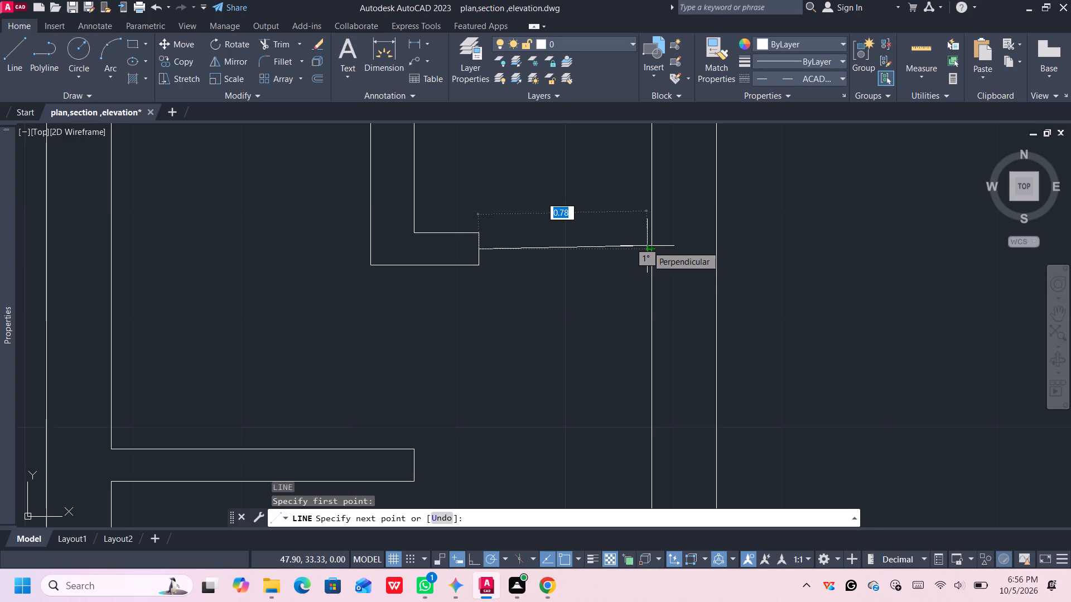
left_click(649, 247)
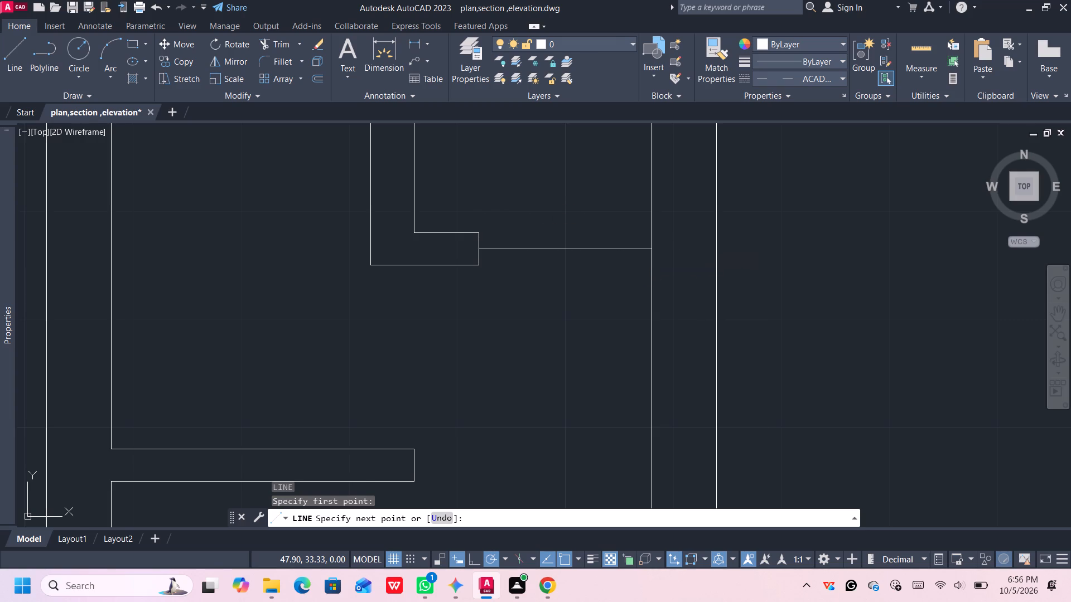
scroll(649, 154, "down", 1)
middle_click_drag(649, 156, 705, 352)
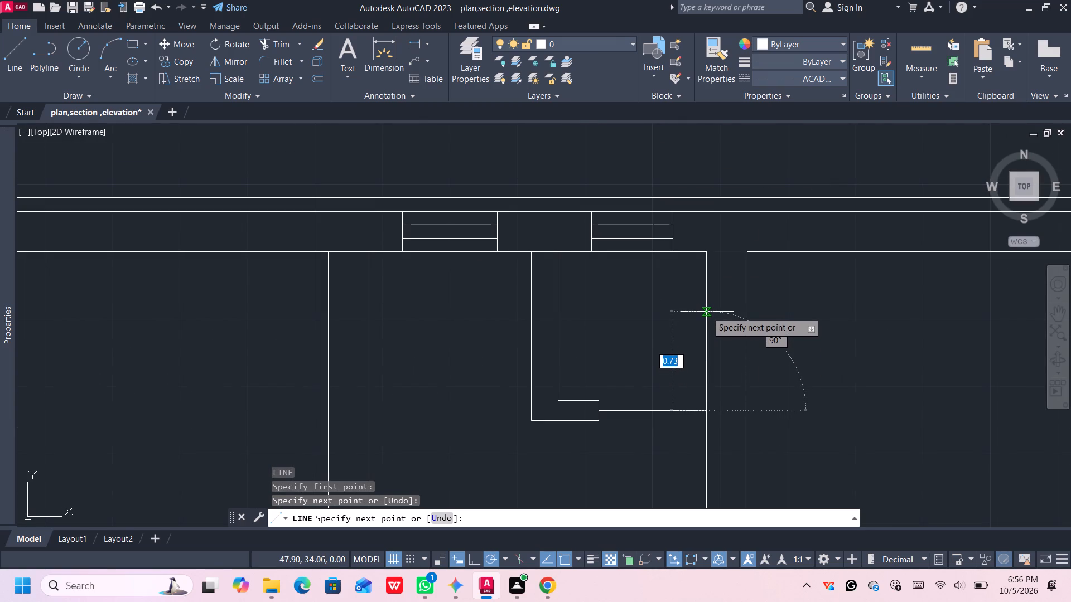
type("0.8")
key("Return")
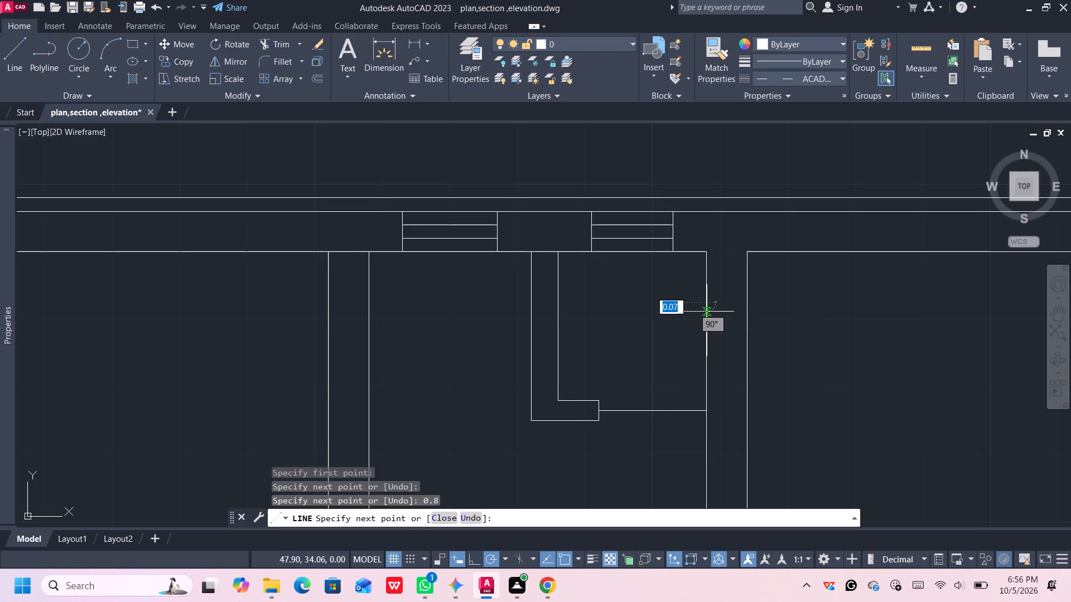
left_click(599, 410)
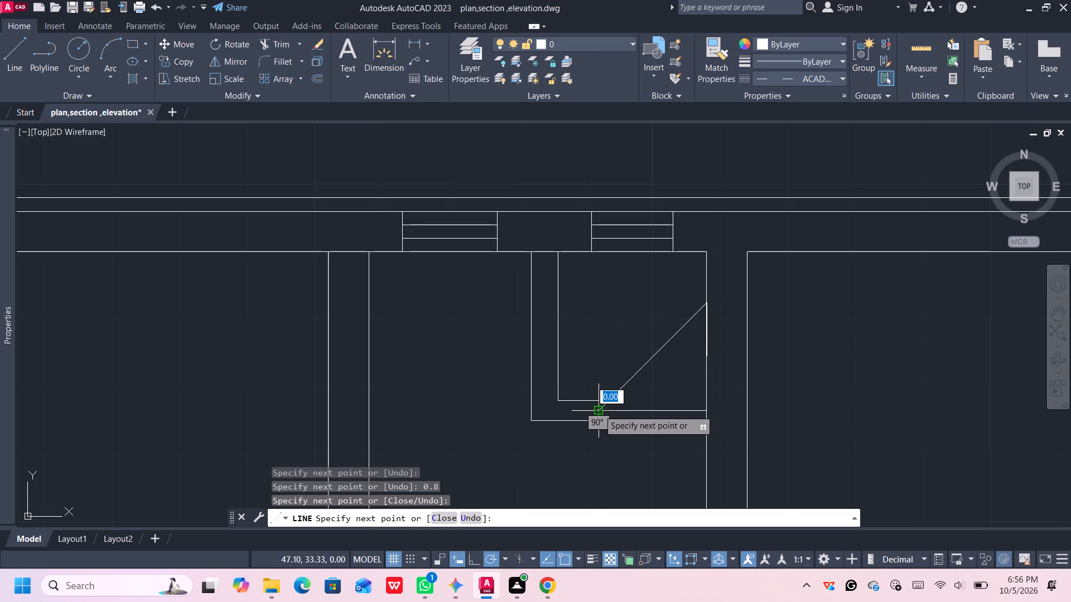
key("space")
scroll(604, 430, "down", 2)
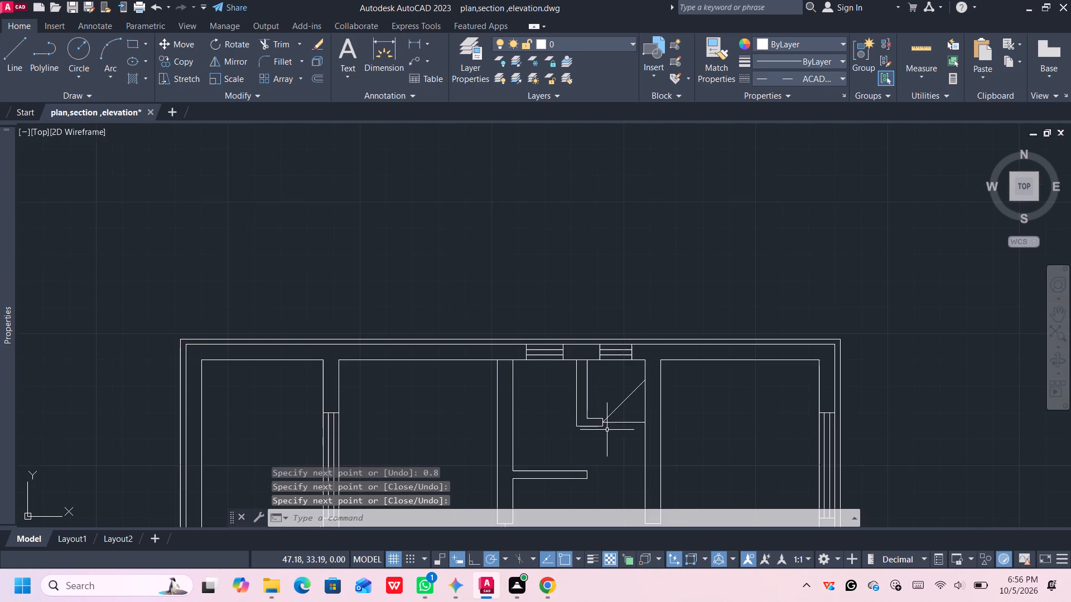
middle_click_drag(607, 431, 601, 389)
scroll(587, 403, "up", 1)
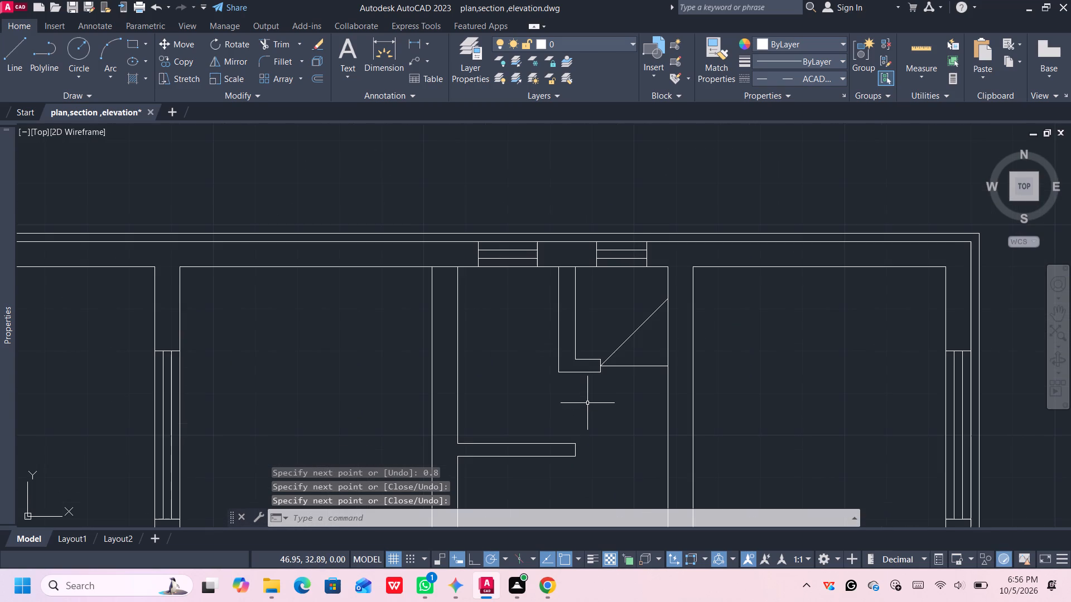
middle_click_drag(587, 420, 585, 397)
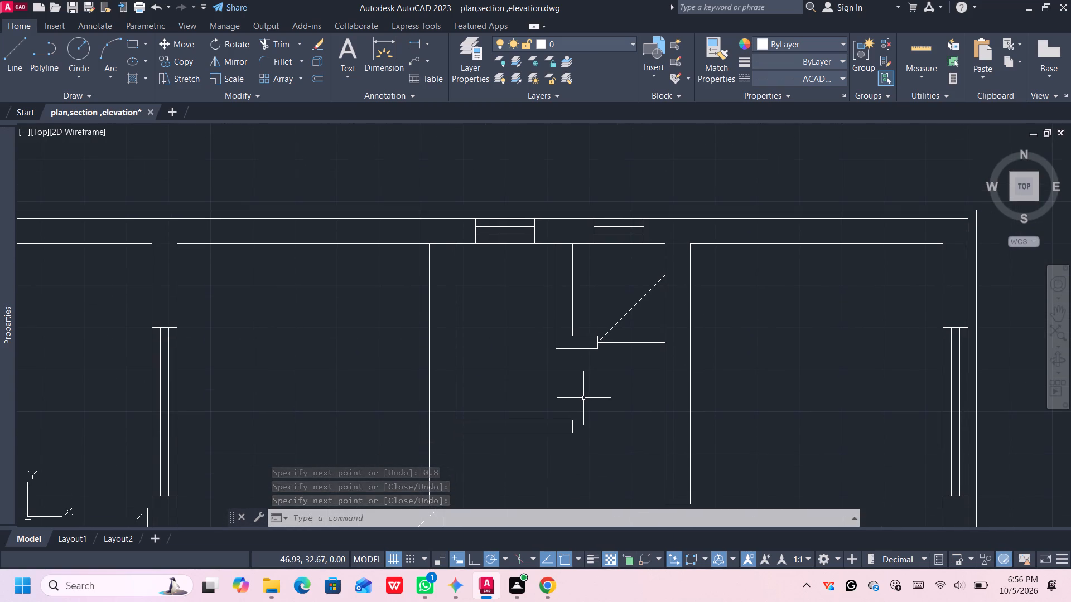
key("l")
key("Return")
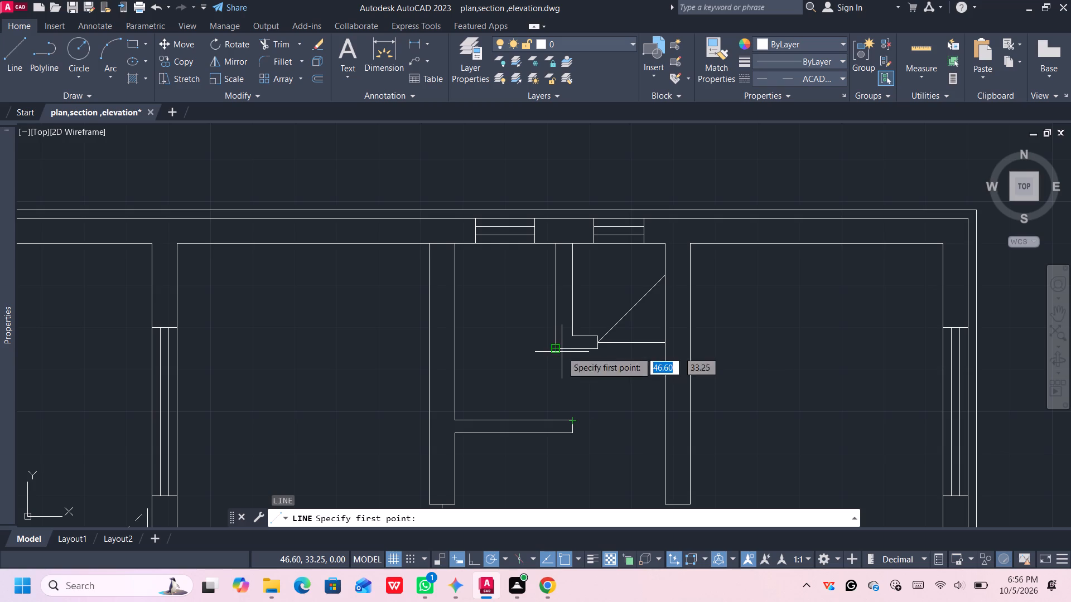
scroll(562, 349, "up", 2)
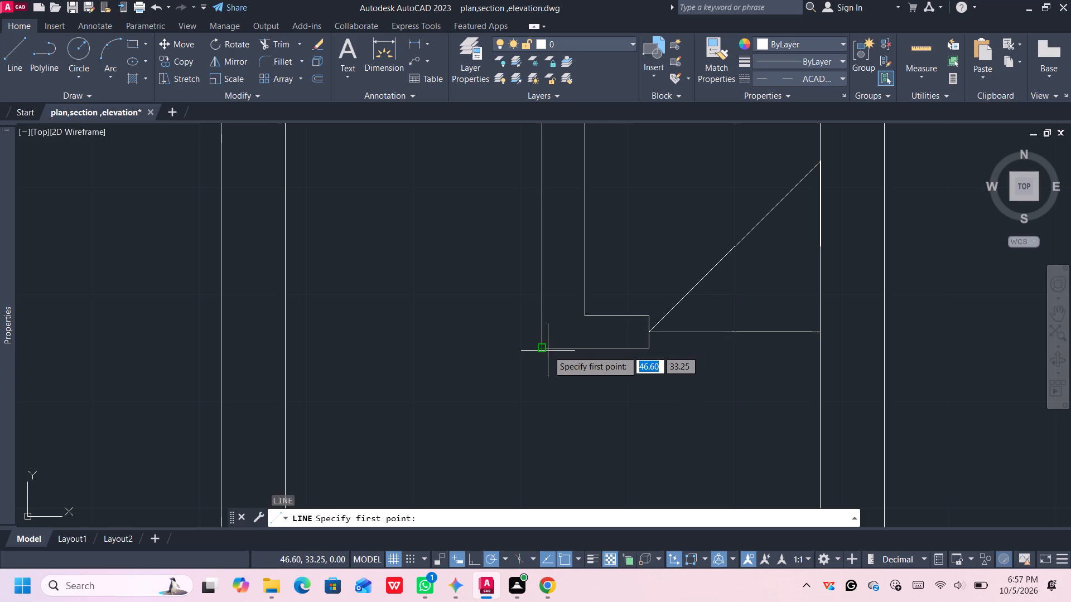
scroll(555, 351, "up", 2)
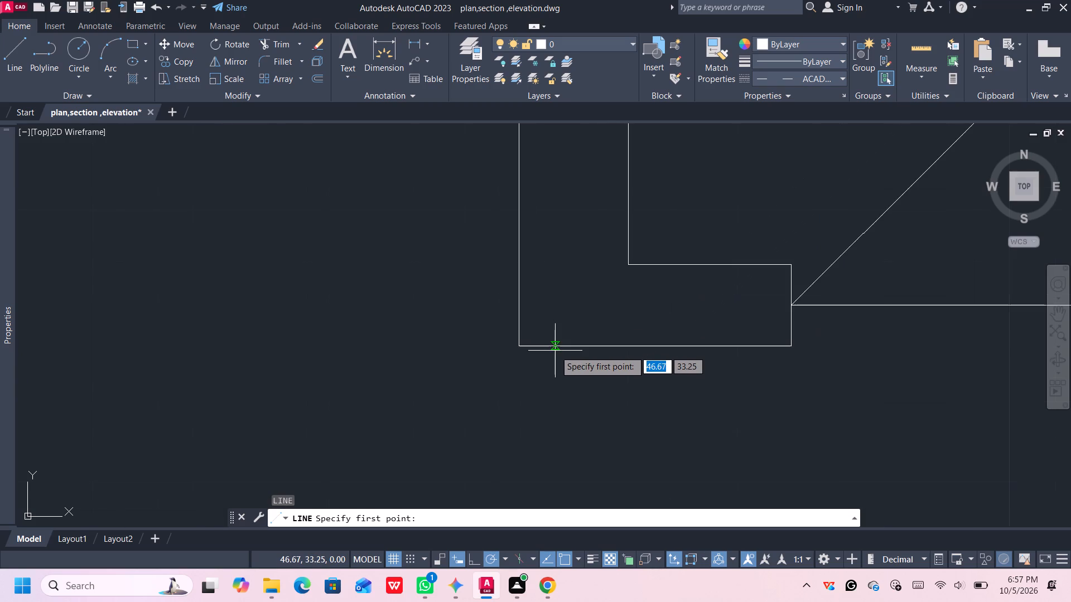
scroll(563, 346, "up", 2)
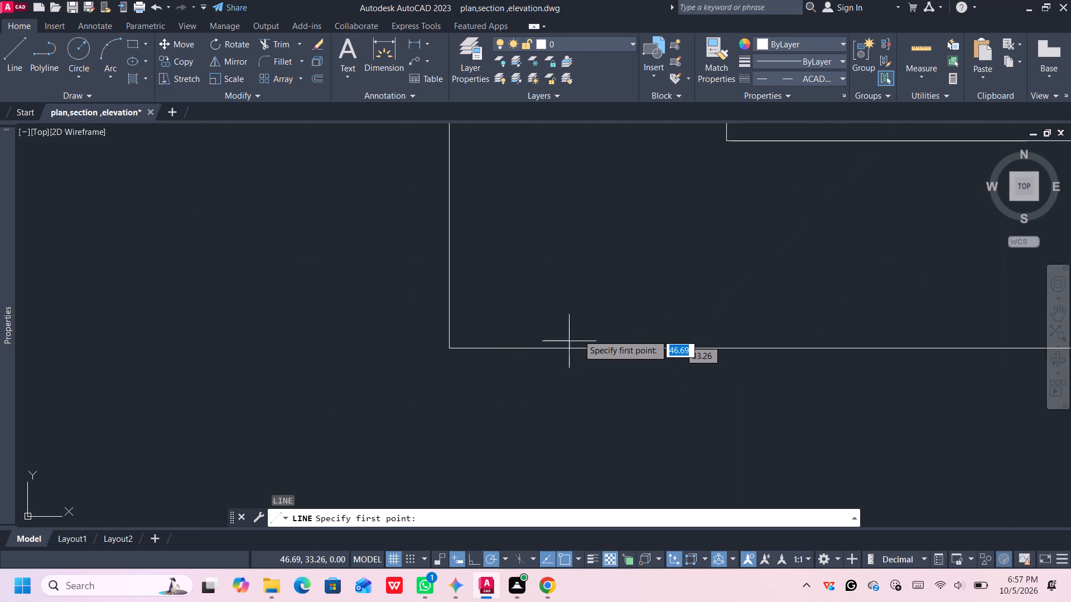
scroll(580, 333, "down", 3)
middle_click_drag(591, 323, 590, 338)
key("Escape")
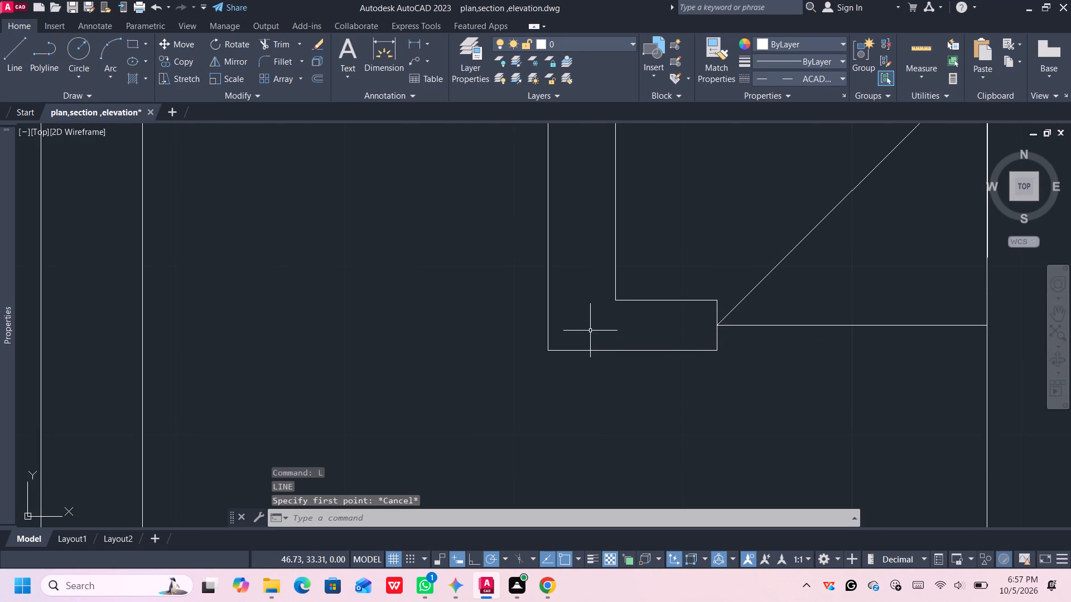
Draw helper lines from the L-shaped wall's inner corner south to its bottom edge and west to its outer corner.
key("l")
key("Return")
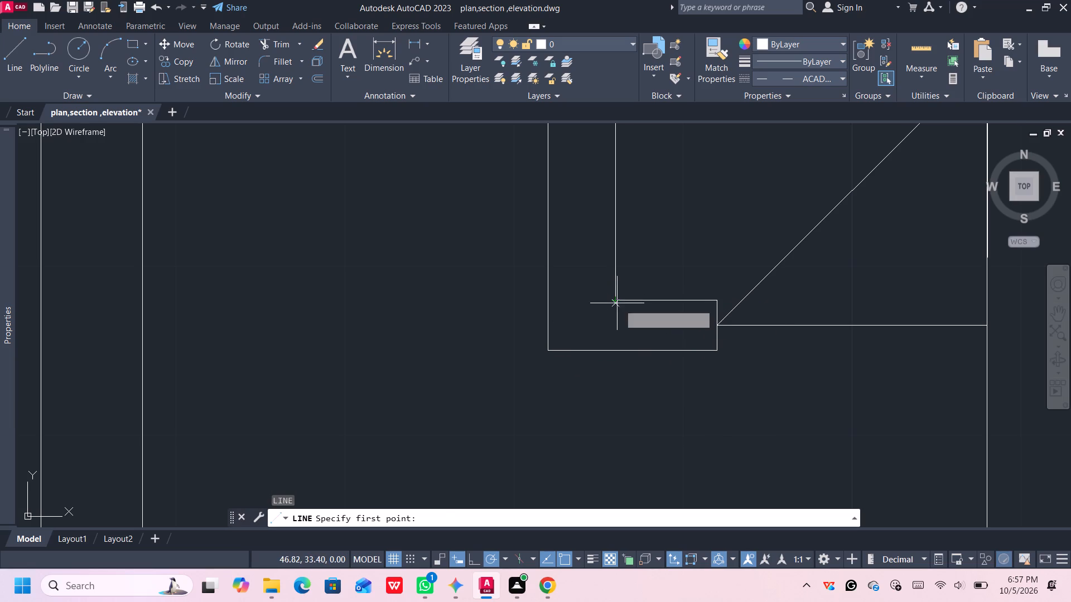
left_click(613, 300)
left_click(617, 352)
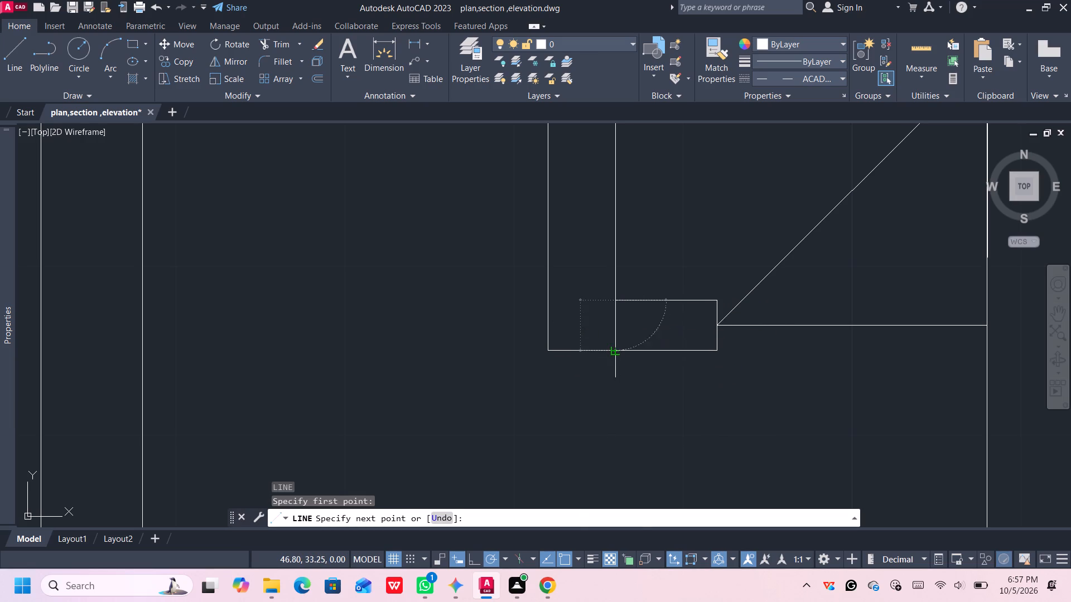
left_click(549, 352)
key("space")
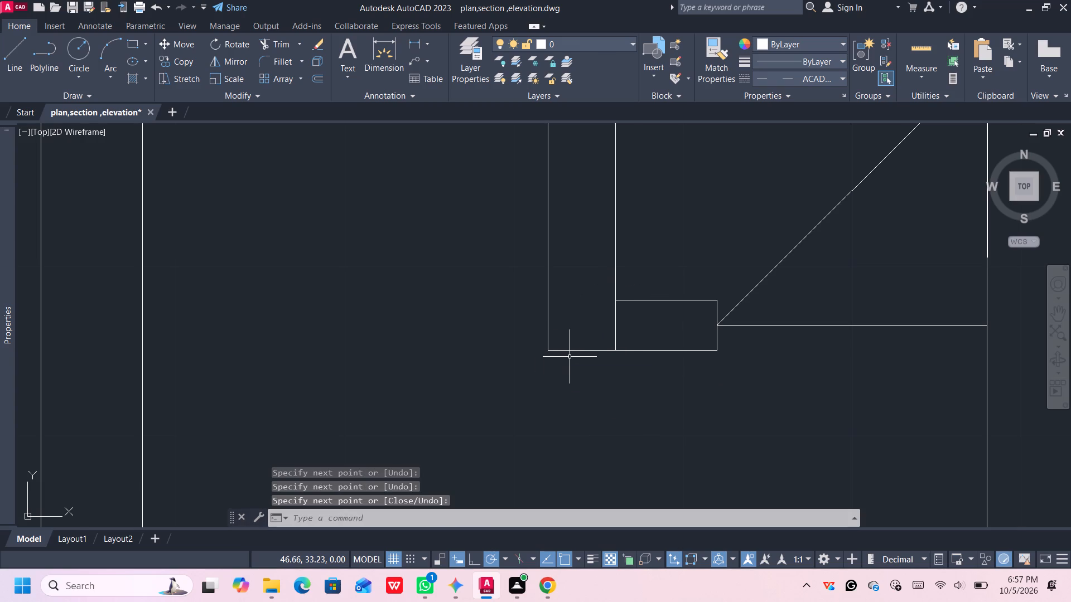
Draw a door line 0.8 south from the midpoint of the helper line along the L-shaped wall's bottom edge.
key("l")
key("Return")
left_click(578, 350)
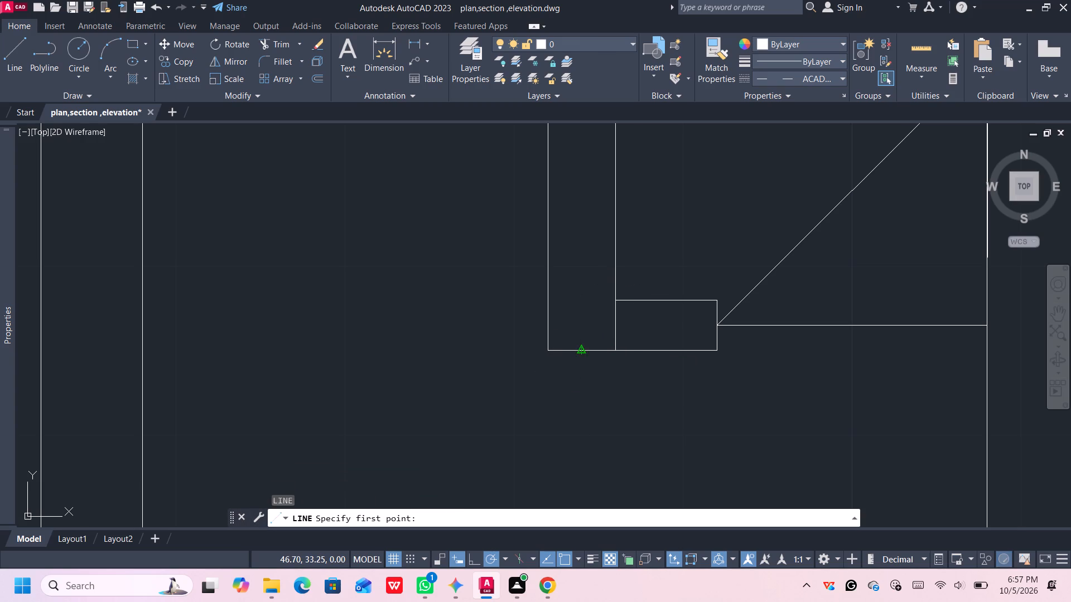
scroll(587, 411, "down", 2)
middle_click_drag(587, 411, 571, 347)
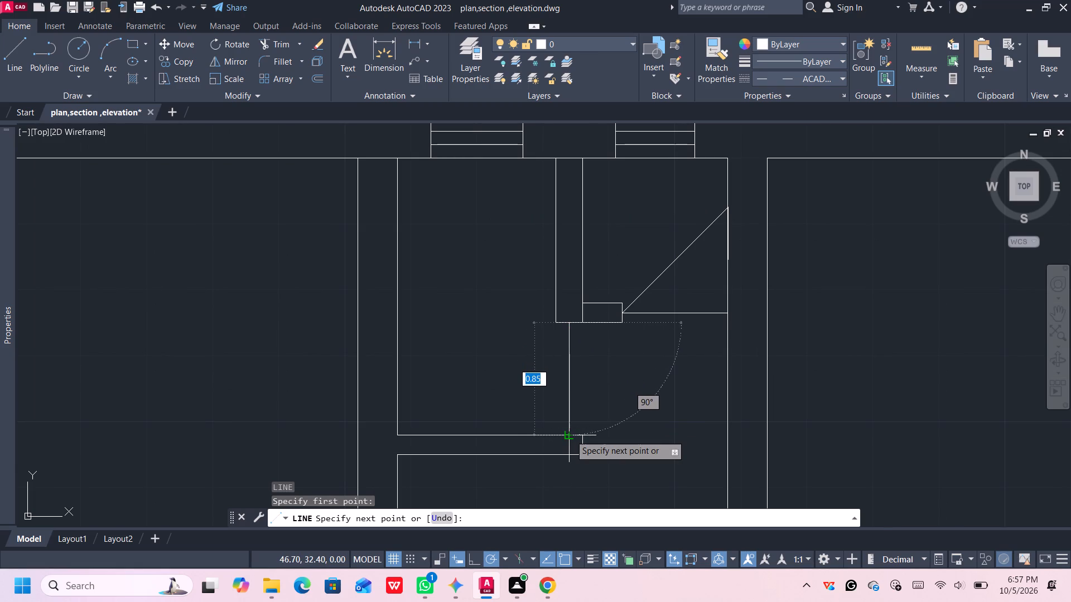
scroll(570, 435, "up", 2)
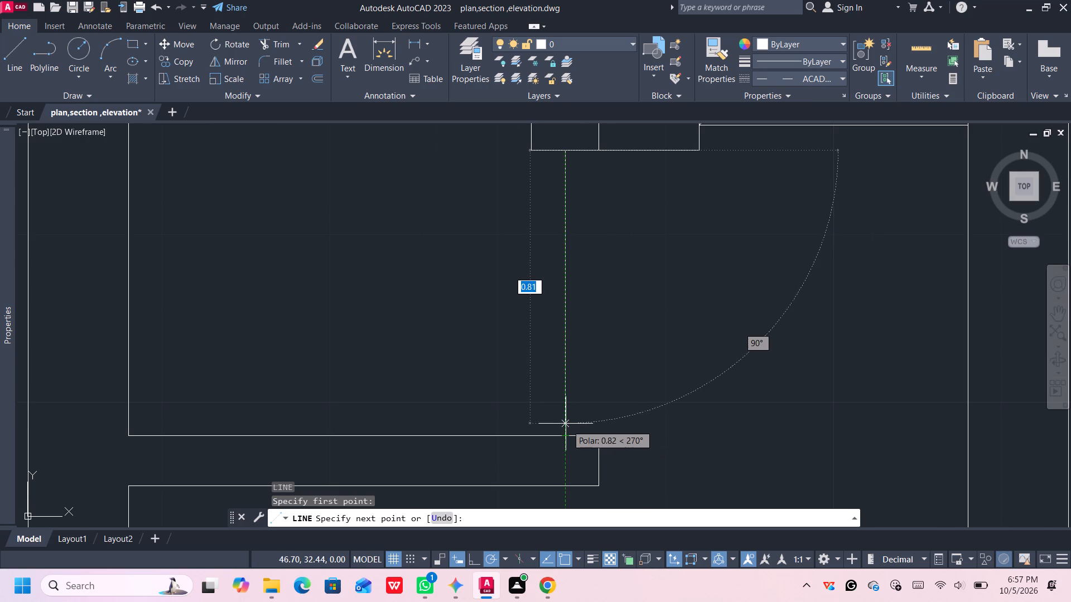
scroll(565, 423, "up", 1)
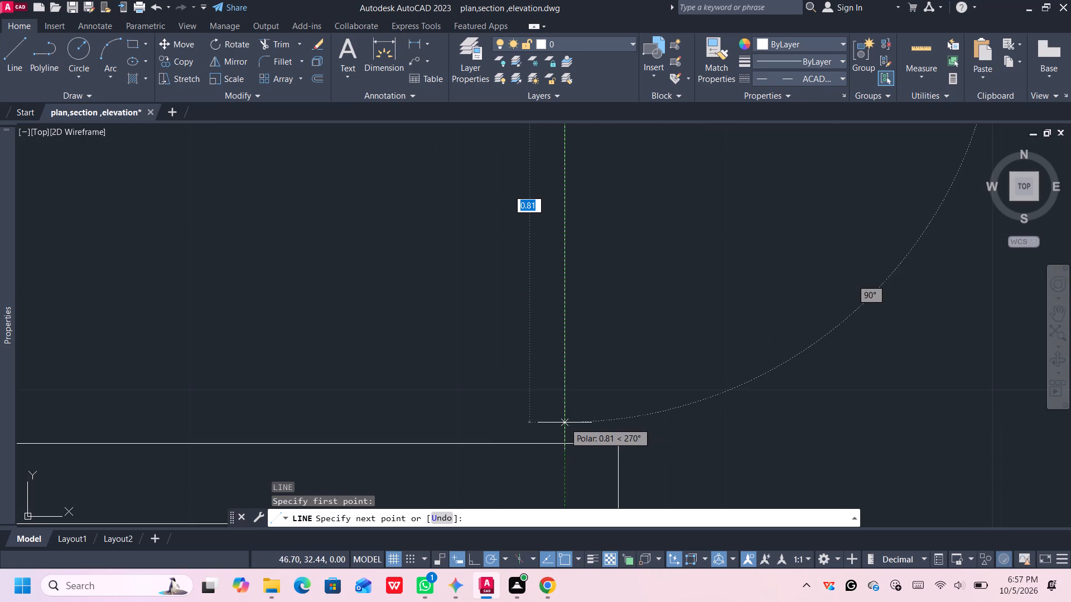
type("0.")
key("8")
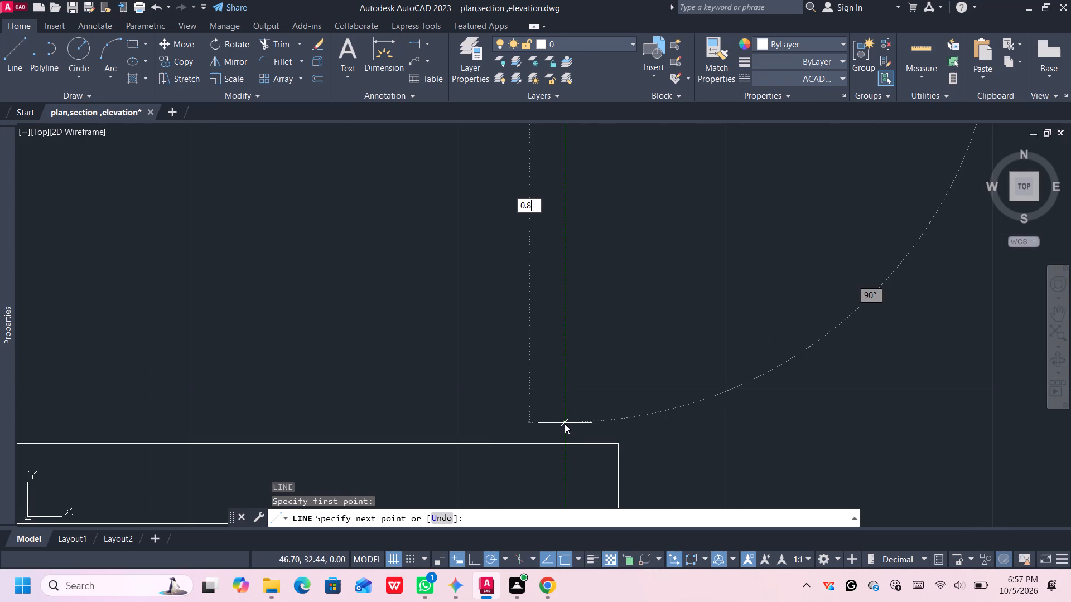
key("Return")
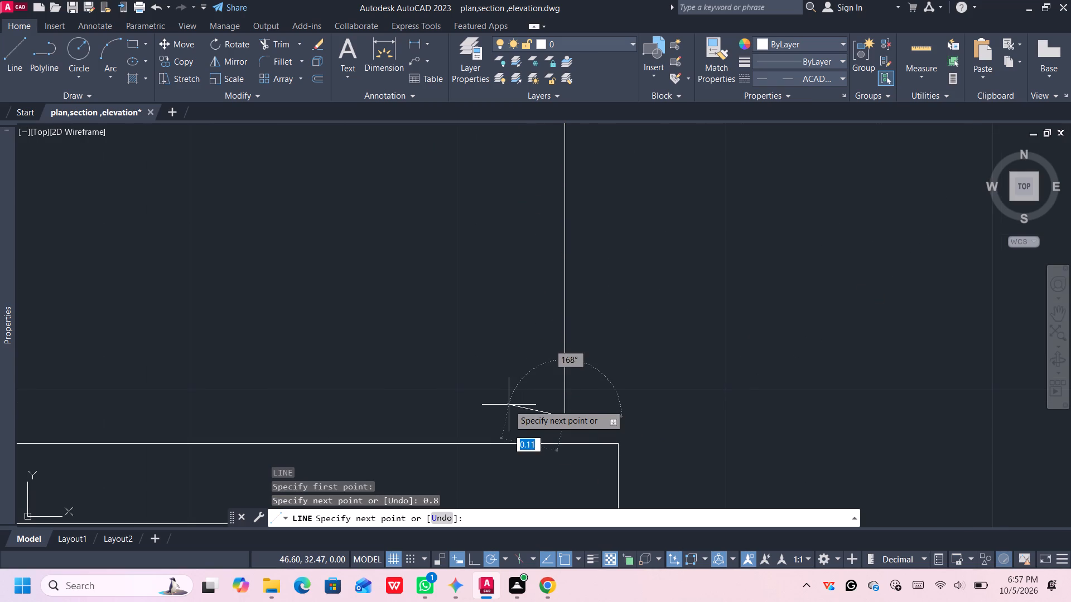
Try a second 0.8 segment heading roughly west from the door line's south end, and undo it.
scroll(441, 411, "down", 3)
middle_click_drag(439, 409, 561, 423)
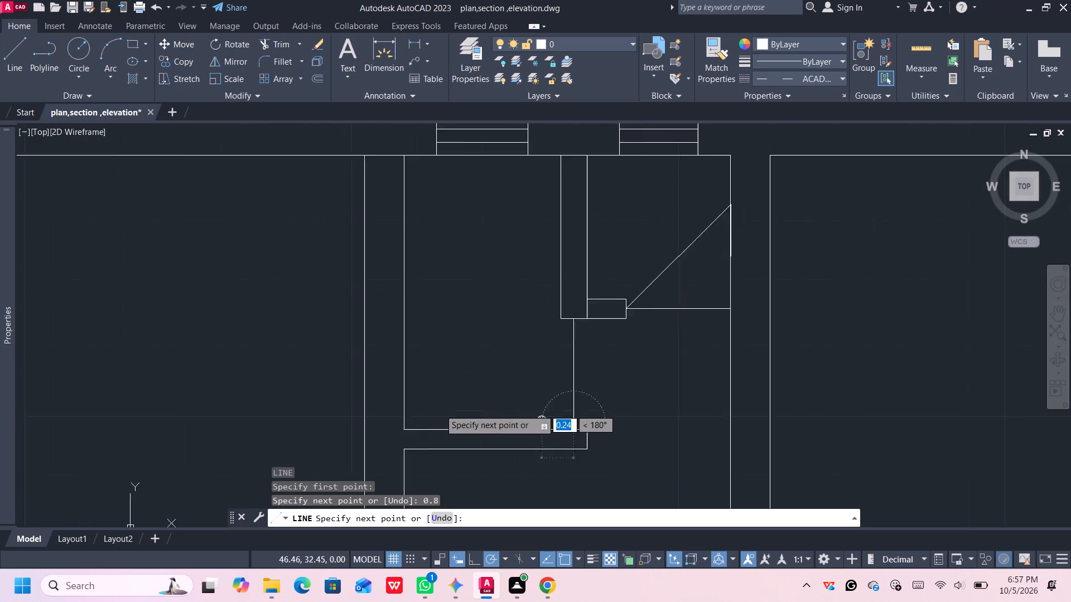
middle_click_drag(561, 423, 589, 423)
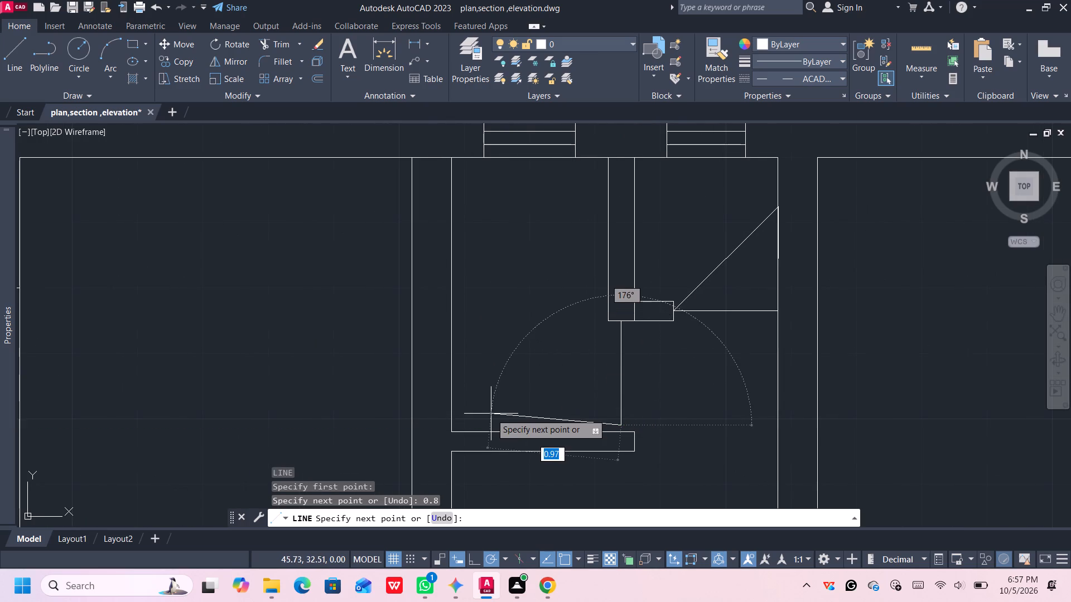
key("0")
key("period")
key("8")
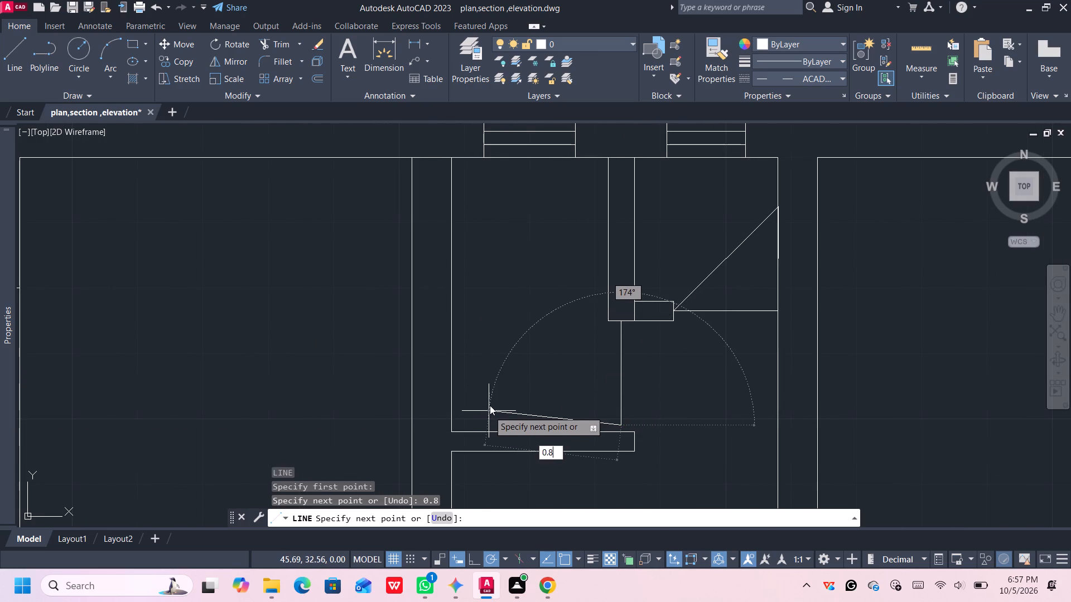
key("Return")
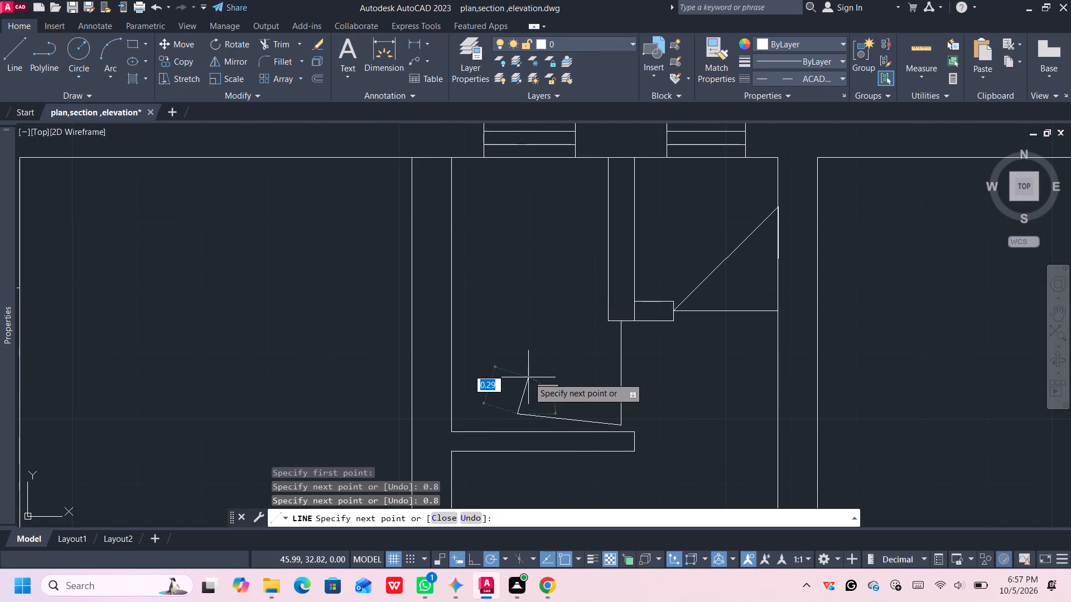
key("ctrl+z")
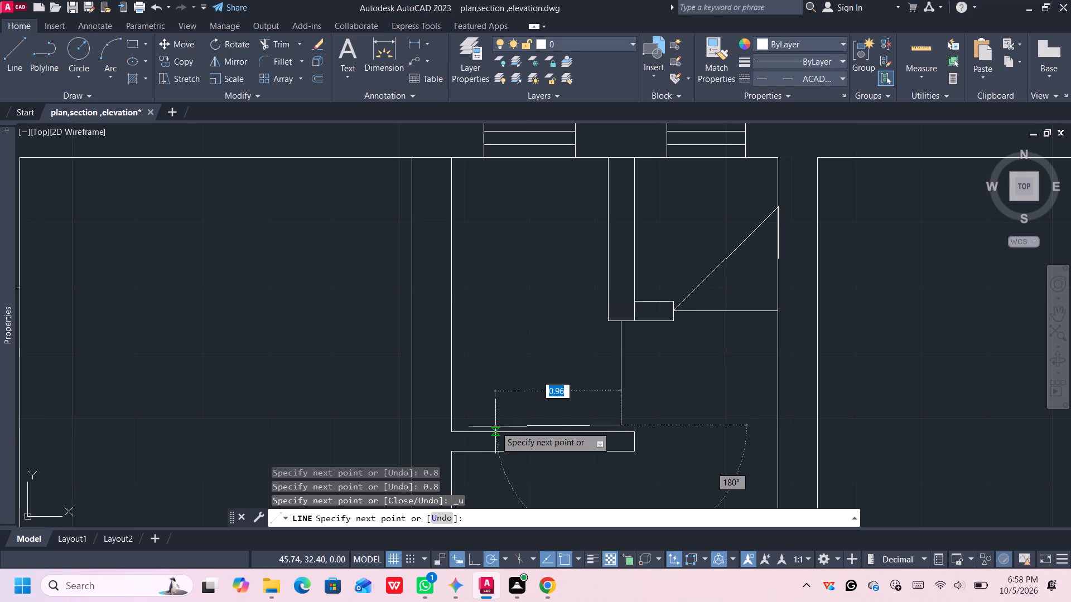
Continue the door outline 0.8 due west and close it with a diagonal back to its start at the helper line's midpoint.
type("0.8")
key("Return")
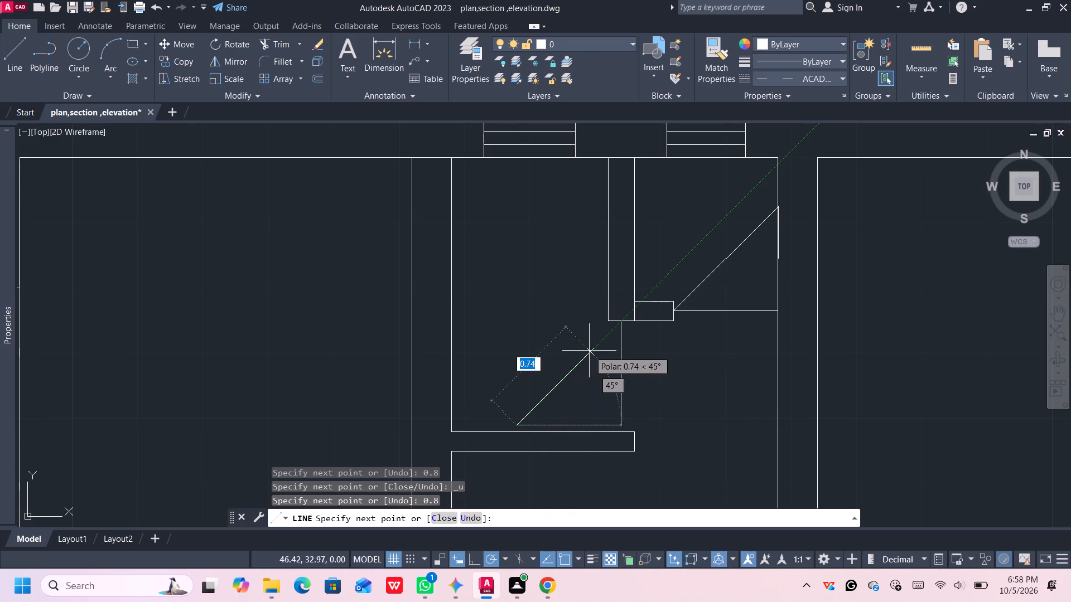
left_click(617, 323)
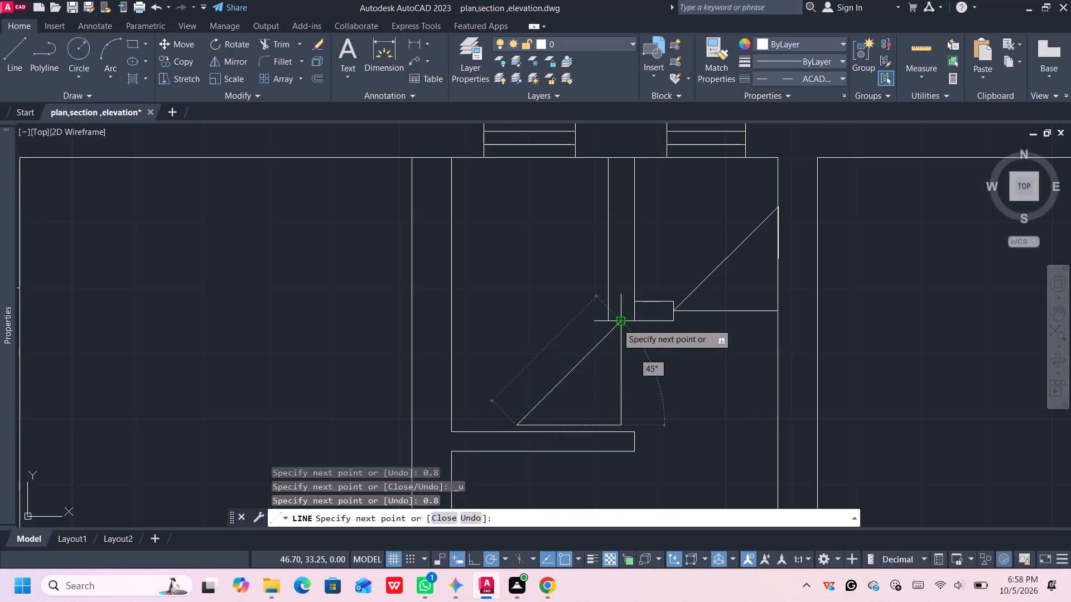
key("space")
Delete the two helper lines at the corner of the L-shaped wall.
scroll(614, 323, "up", 3)
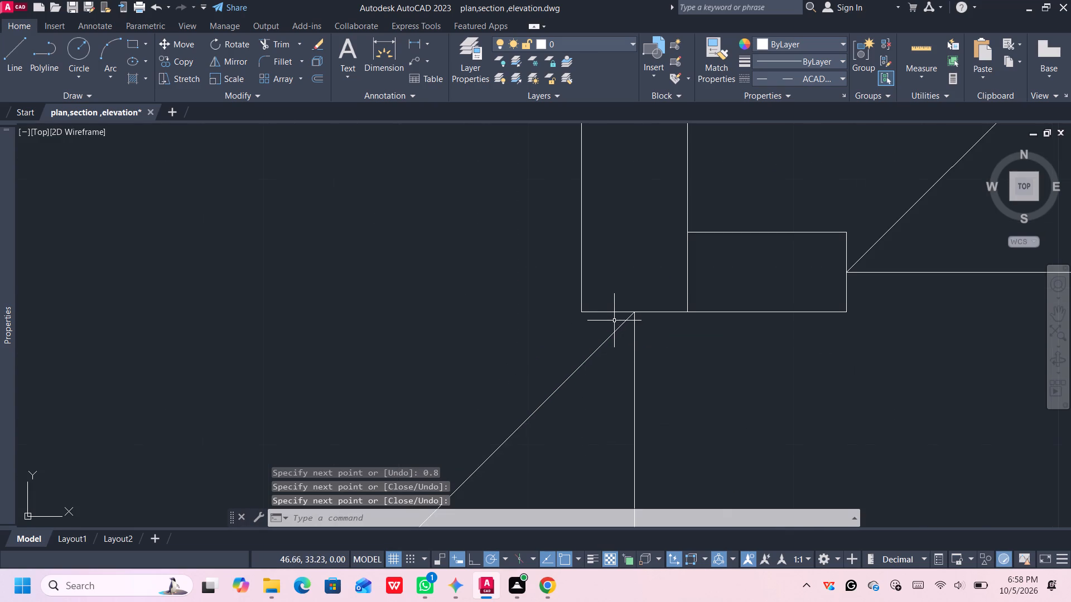
left_click(615, 313)
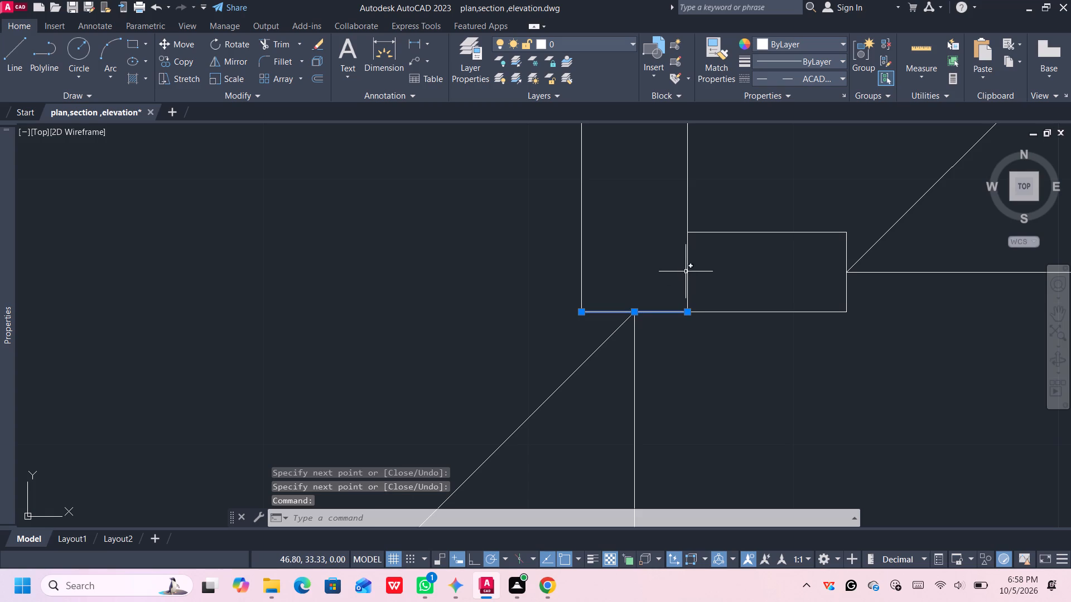
left_click(685, 273)
left_click(691, 271)
left_click(688, 271)
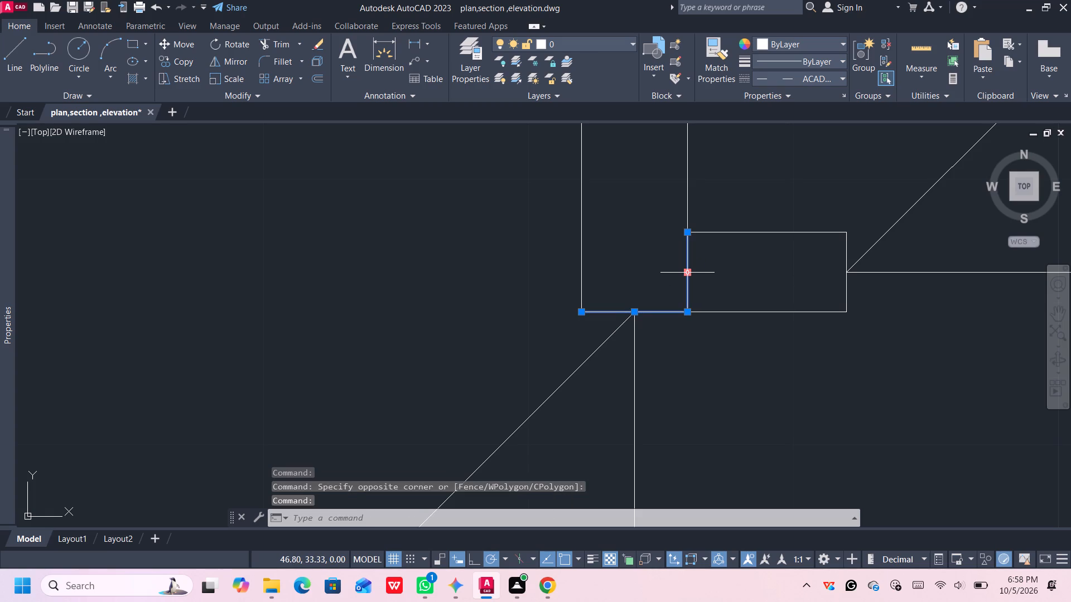
key("Delete")
Draw a door line 0.85 due south from the midpoint of the eastern interior wall's south end.
scroll(686, 277, "down", 4)
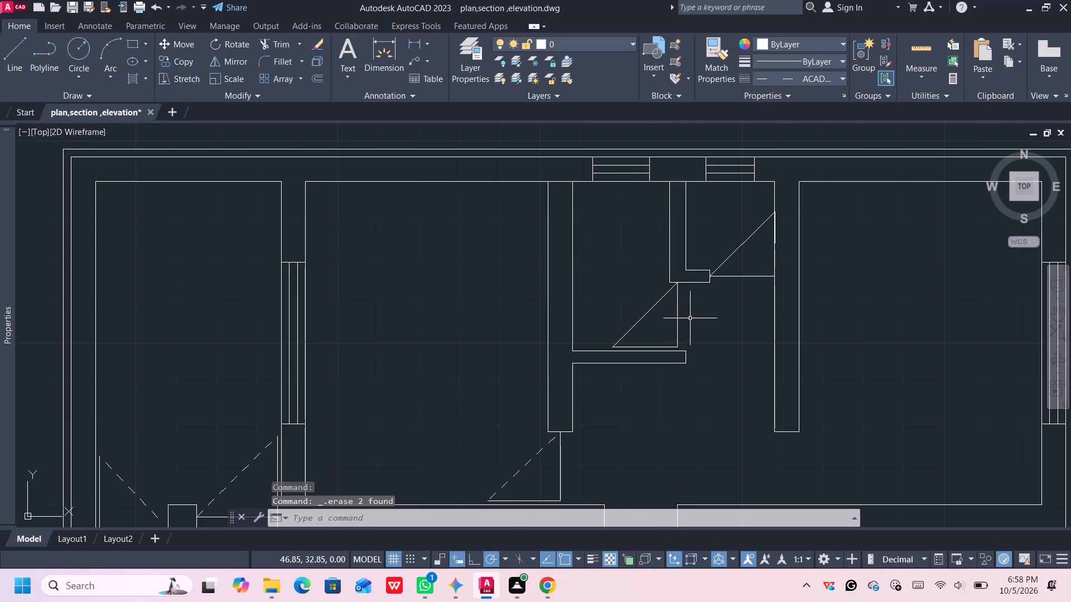
middle_click_drag(684, 329, 681, 312)
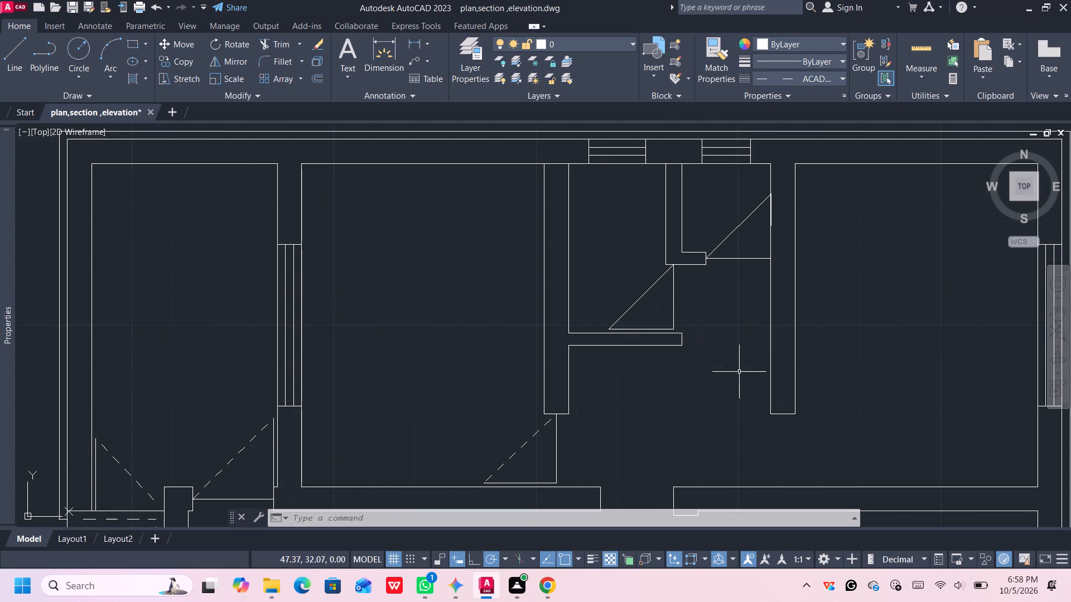
middle_click_drag(802, 446, 780, 397)
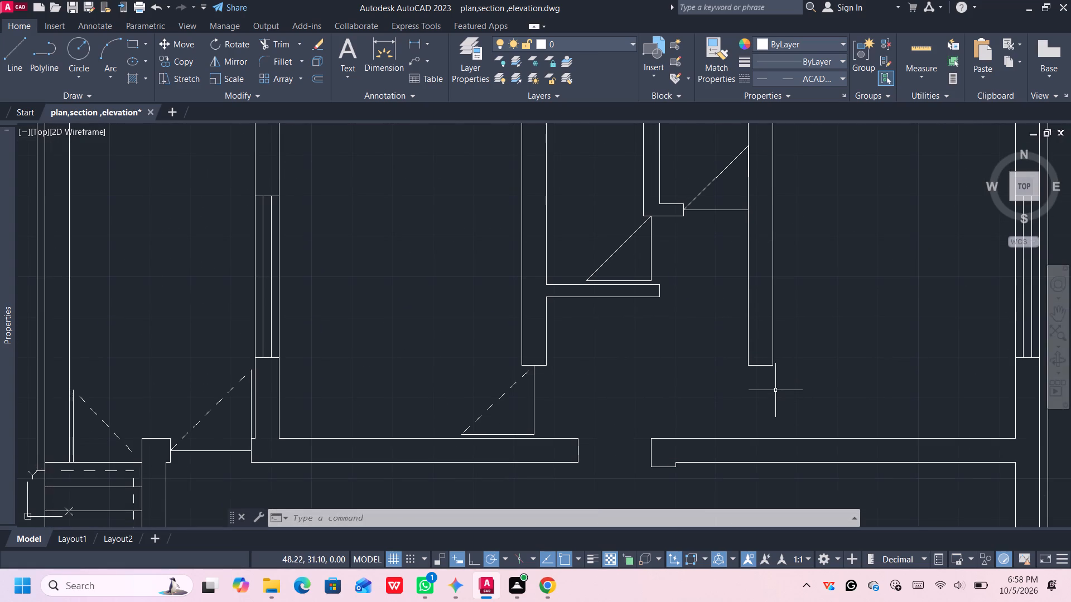
middle_click_drag(770, 399, 760, 379)
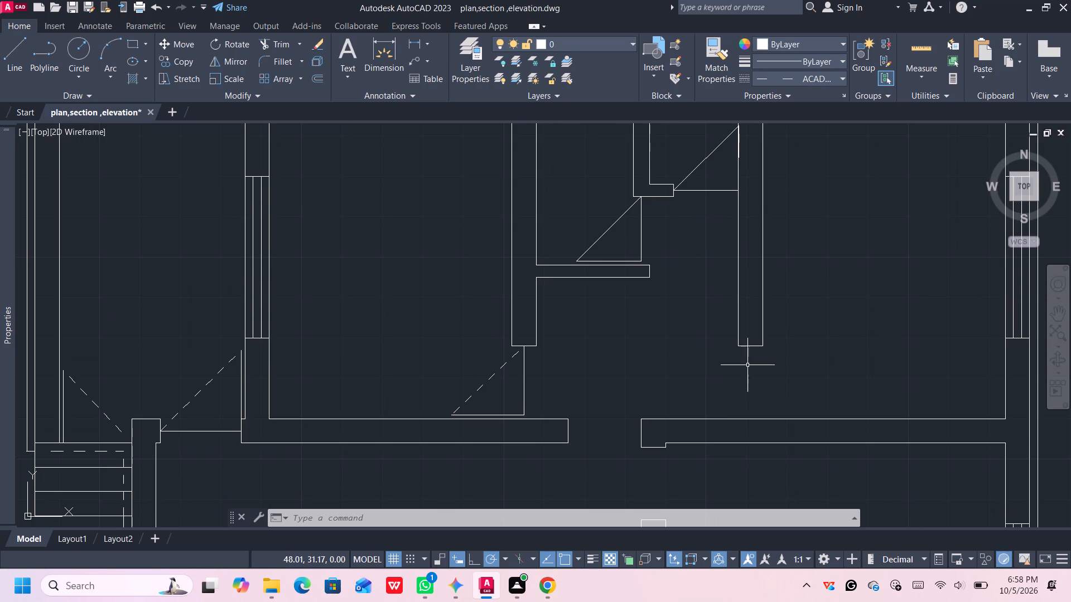
key("l")
key("Return")
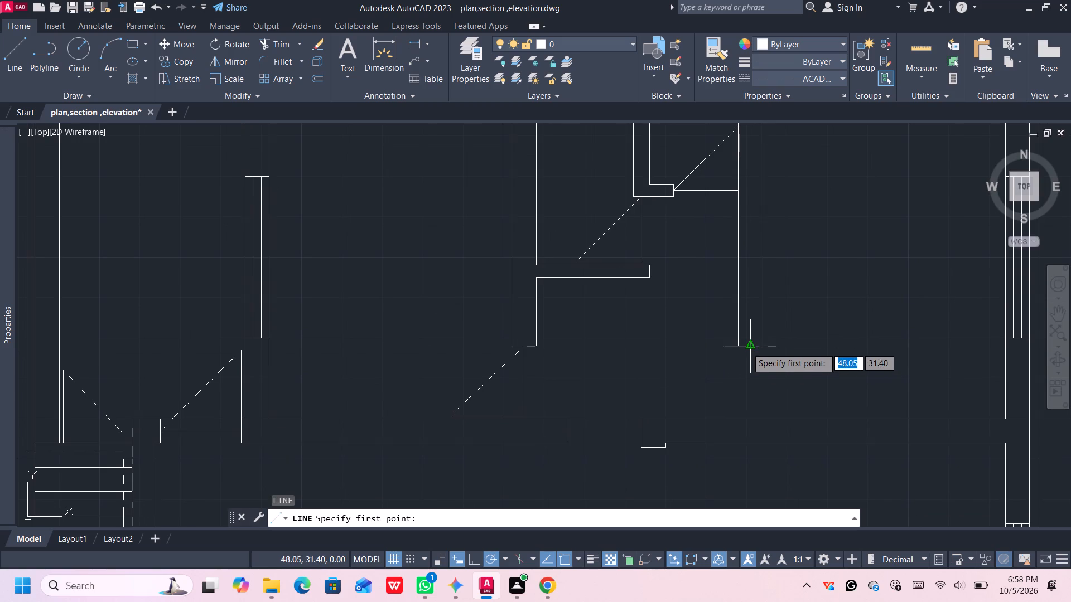
left_click(746, 347)
scroll(752, 405, "up", 1)
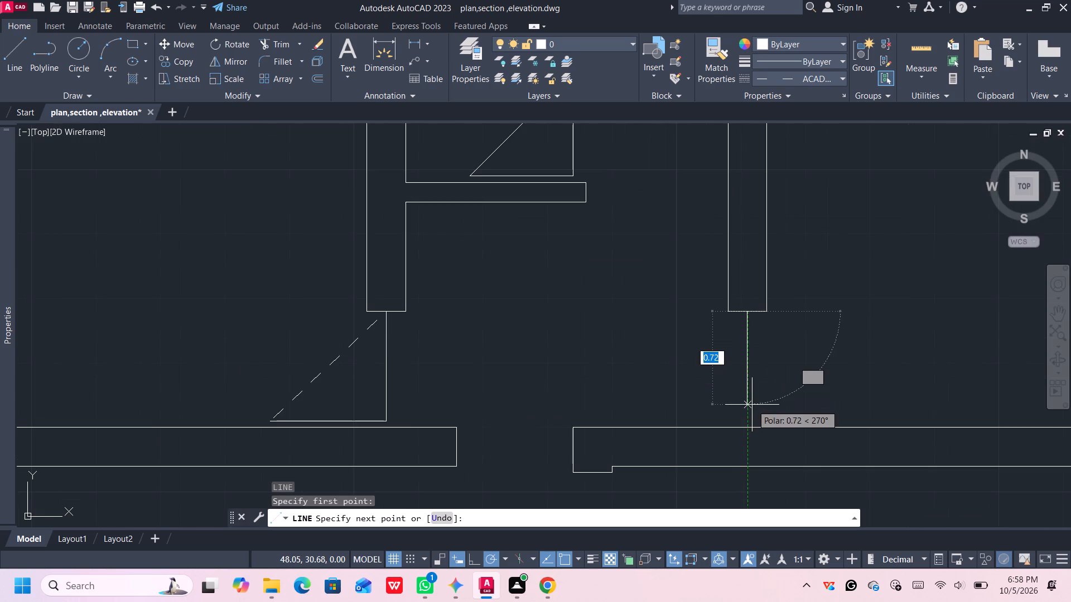
scroll(751, 411, "up", 2)
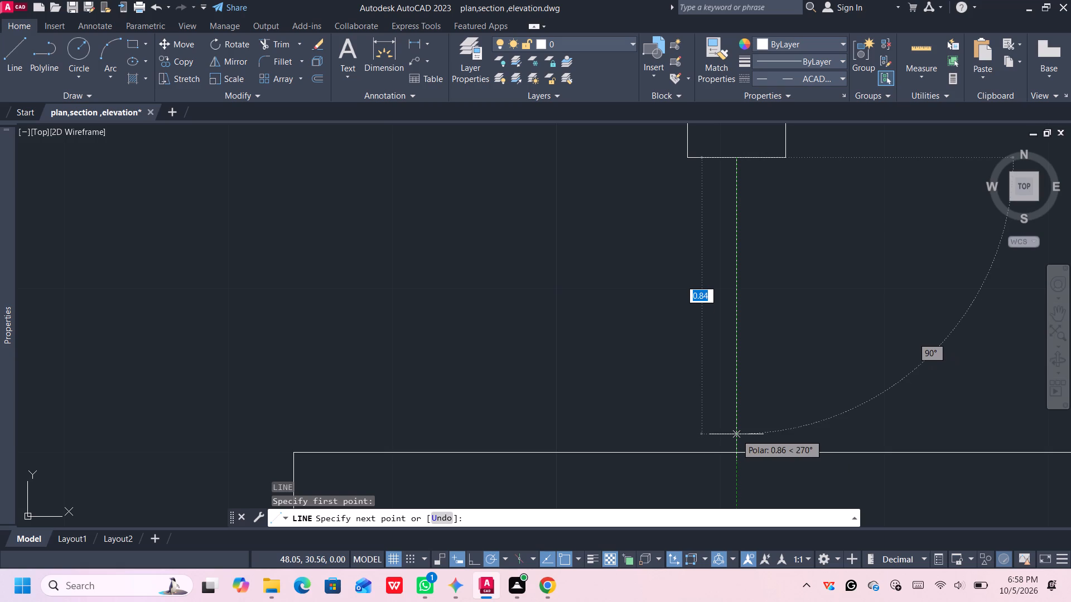
type("0.8")
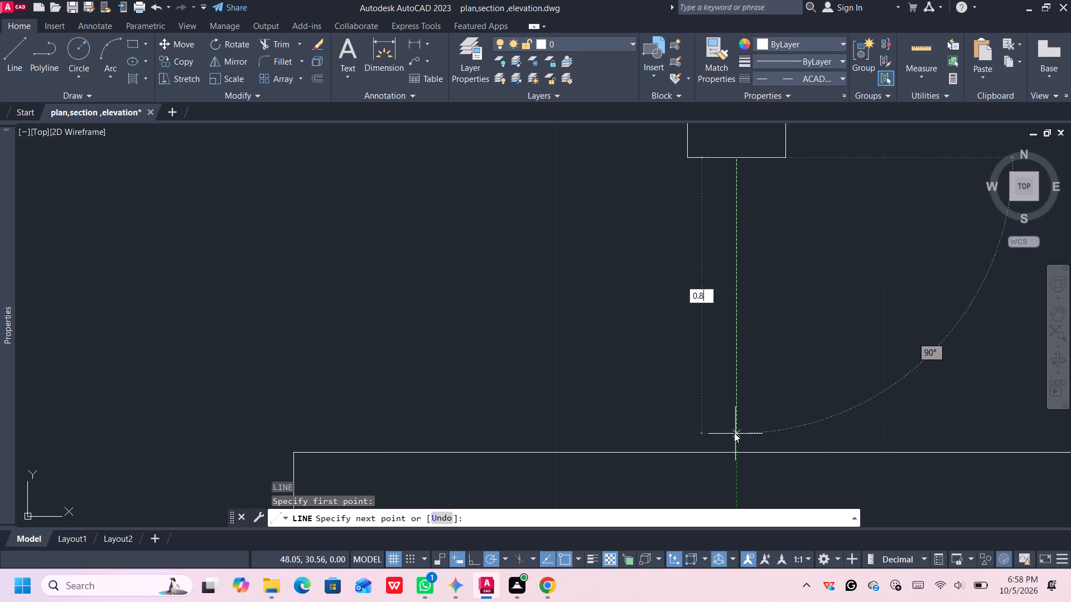
key("5")
key("Return")
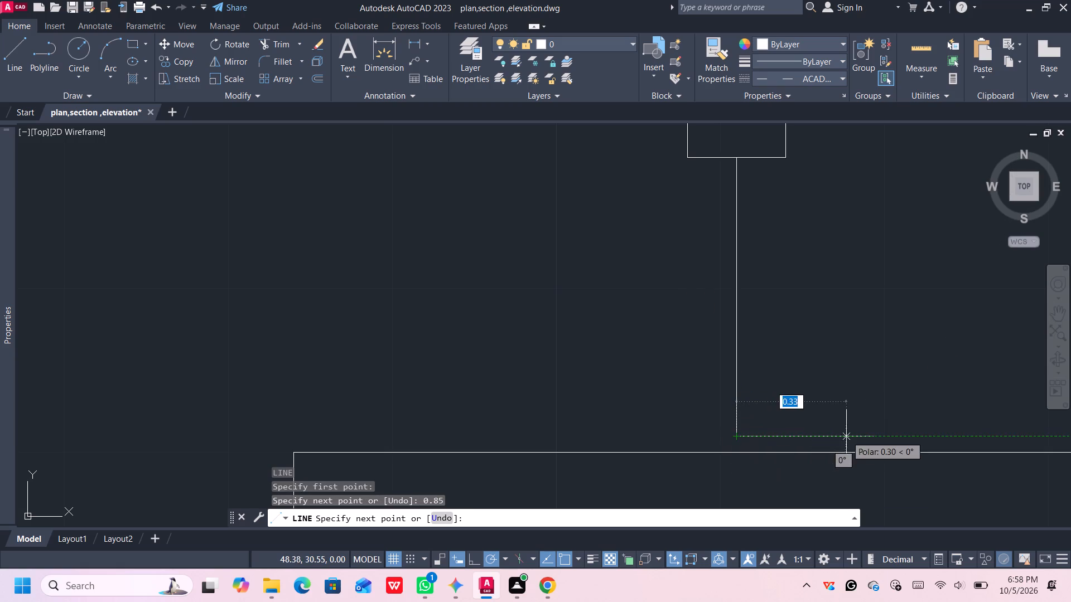
Continue the door outline 0.9 due east and close it with a diagonal back to the midpoint of the wall's south end.
scroll(848, 434, "down", 2)
middle_click_drag(845, 434, 599, 422)
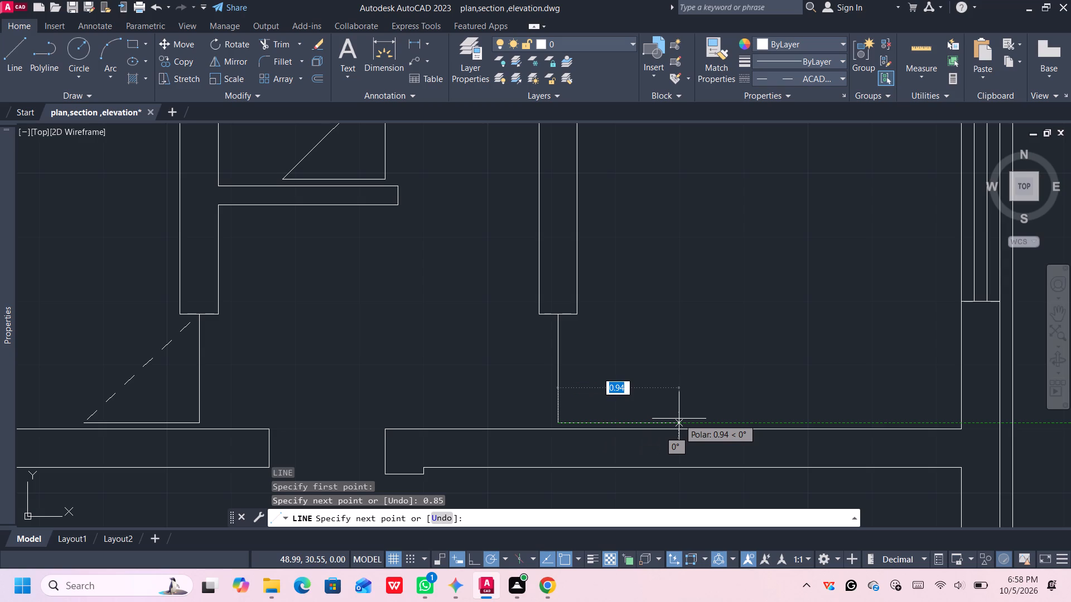
type("0.8")
key("5")
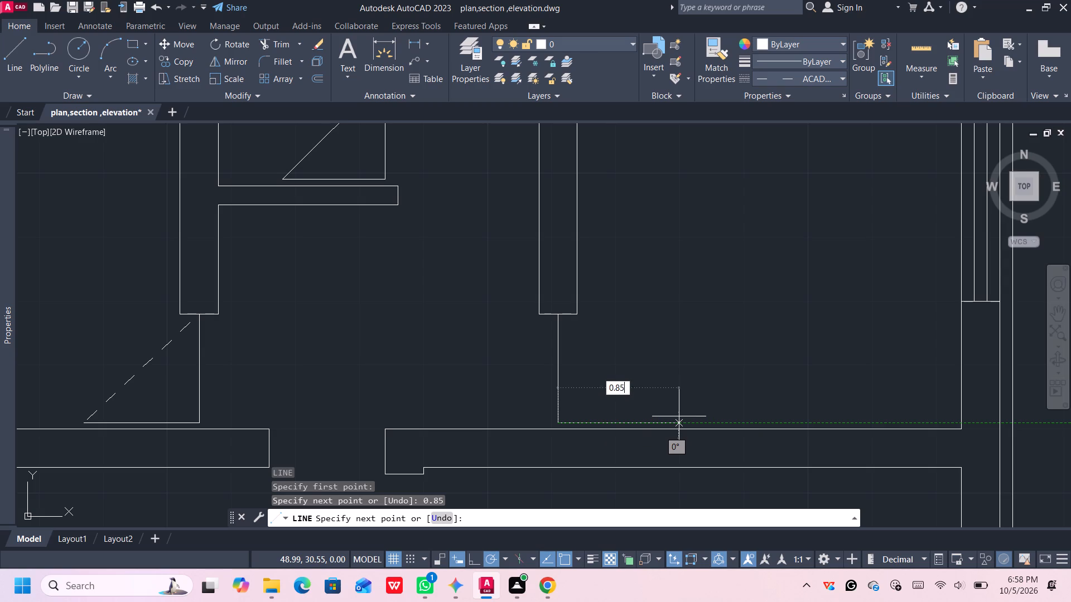
key("BackSpace")
key("BackSpace")
key("9")
key("Return")
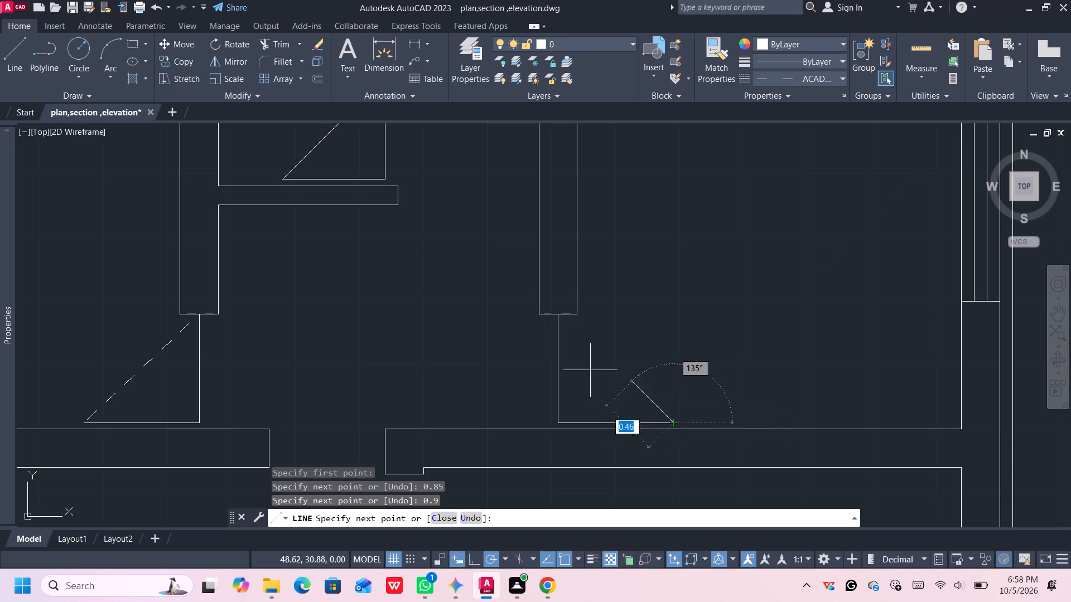
left_click(559, 315)
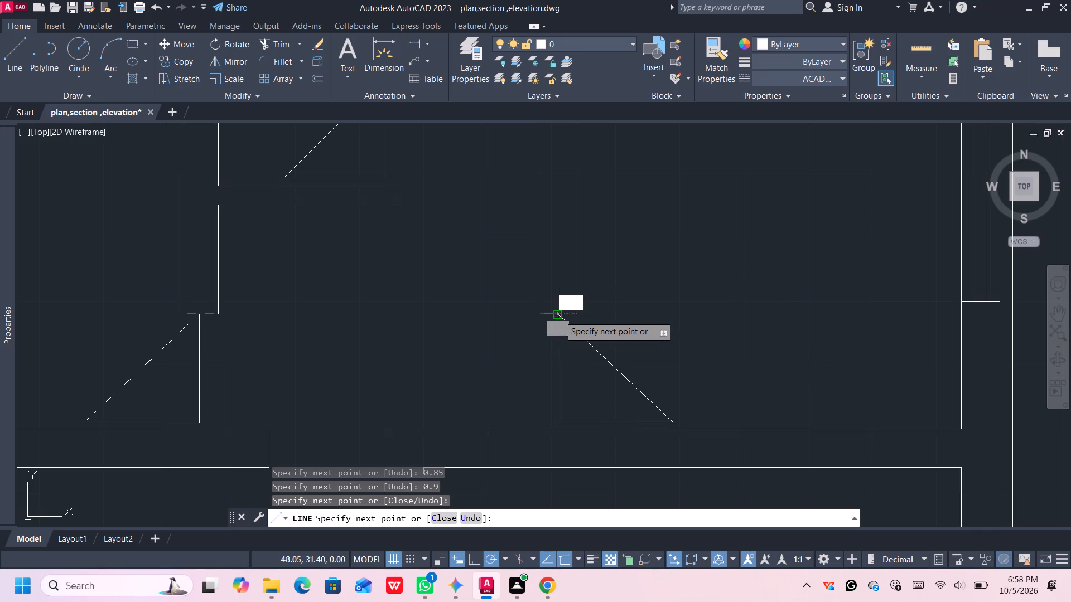
key("space")
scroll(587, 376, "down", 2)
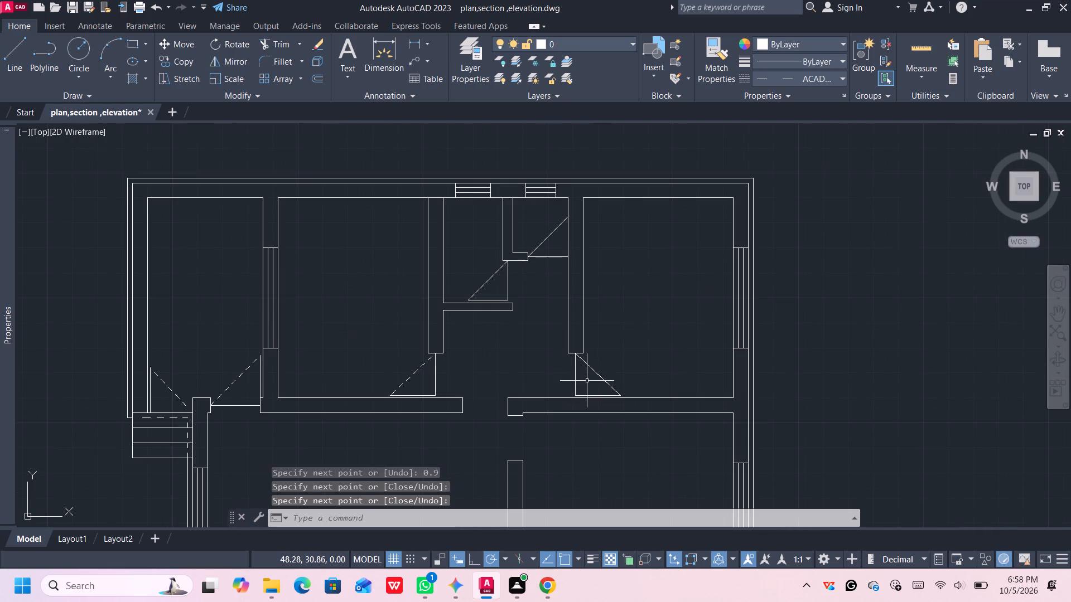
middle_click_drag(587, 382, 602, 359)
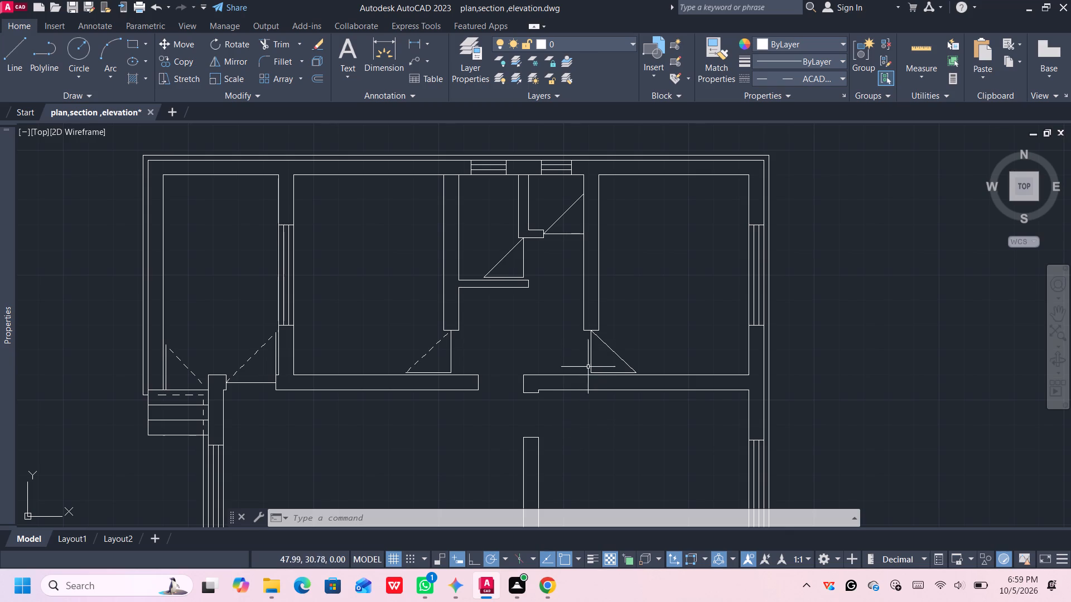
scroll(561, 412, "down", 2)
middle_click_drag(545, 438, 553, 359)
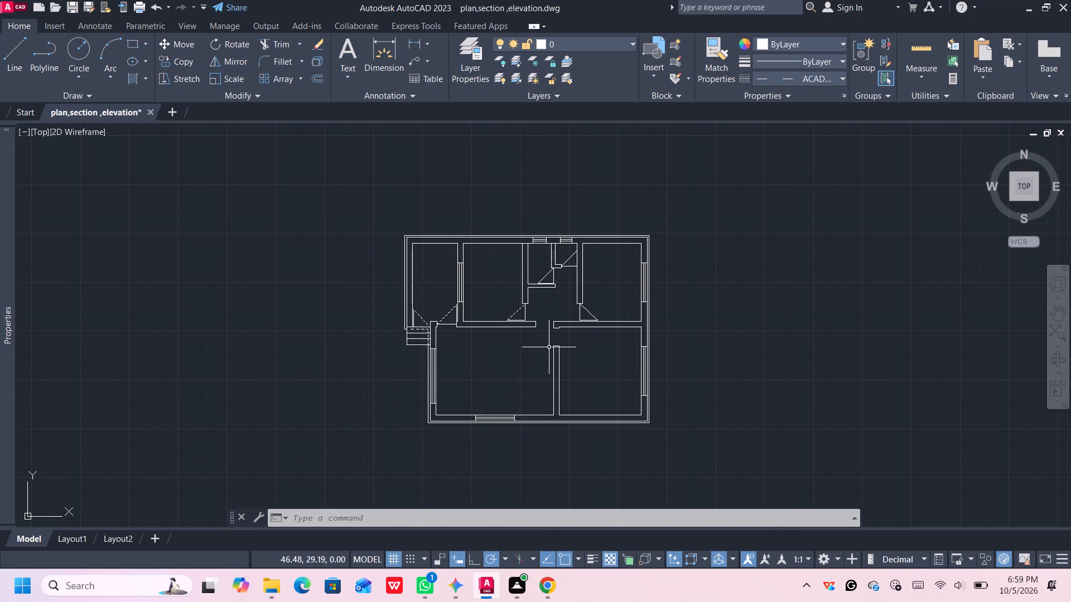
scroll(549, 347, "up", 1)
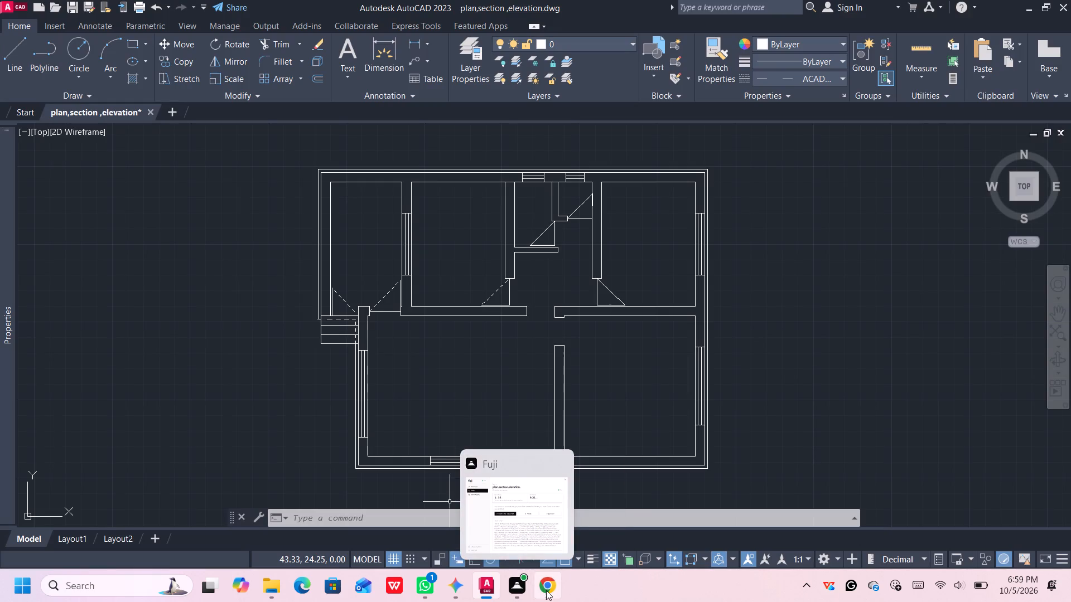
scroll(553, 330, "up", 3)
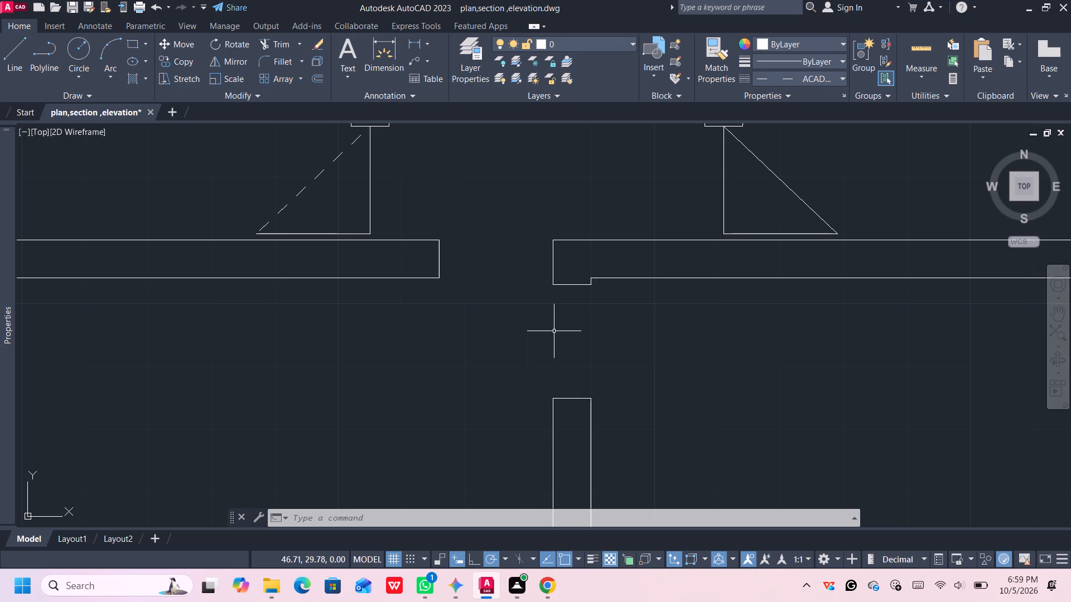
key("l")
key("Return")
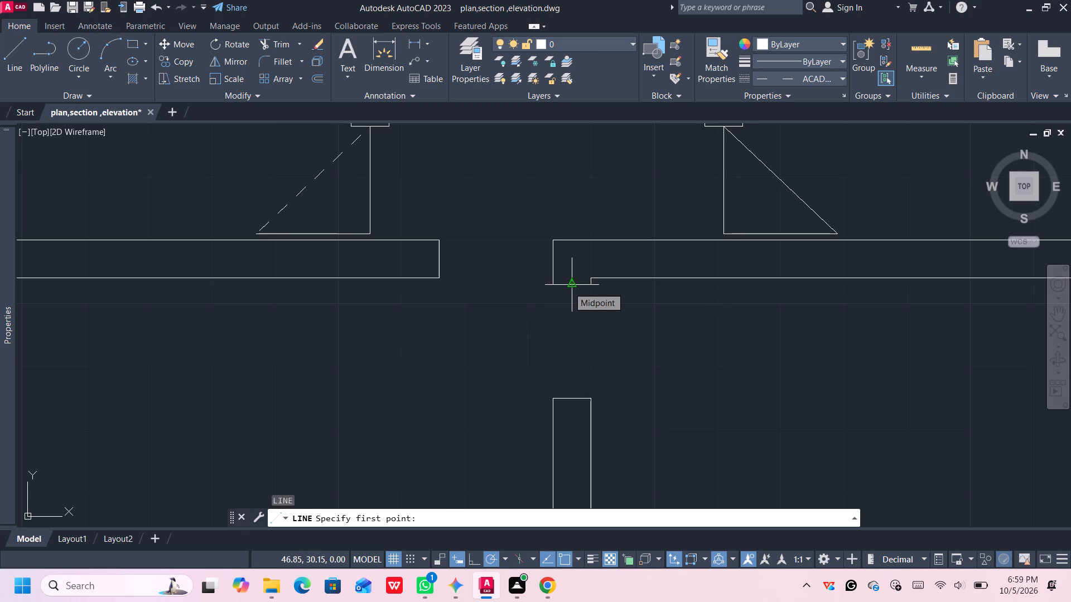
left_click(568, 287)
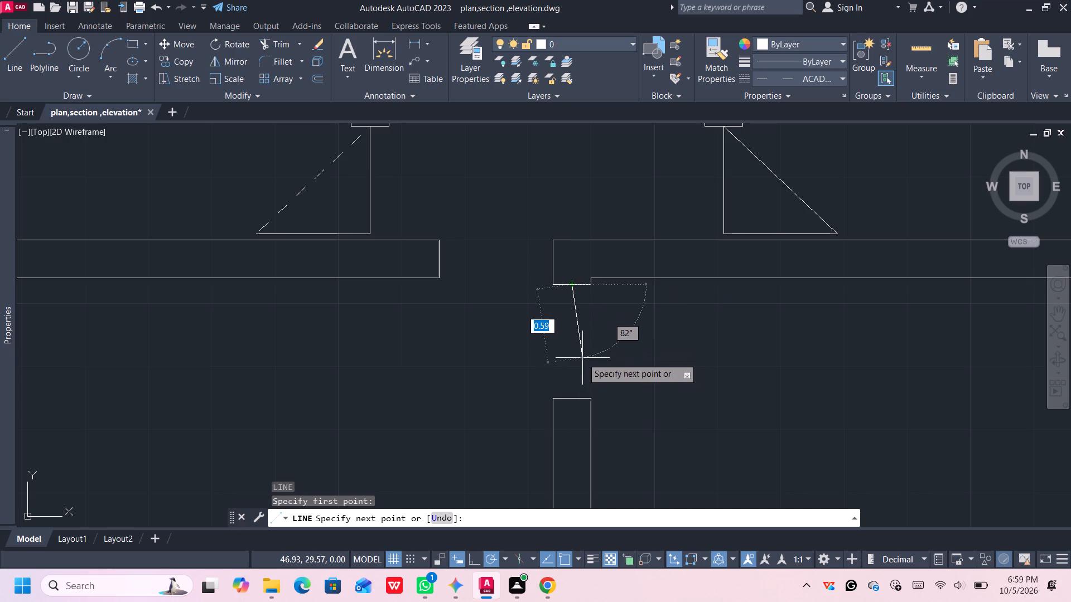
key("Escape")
Draw a line across the southern rooms' door opening, from the lower interior wall's north-end midpoint to the midpoint of the wall stub above.
key("l")
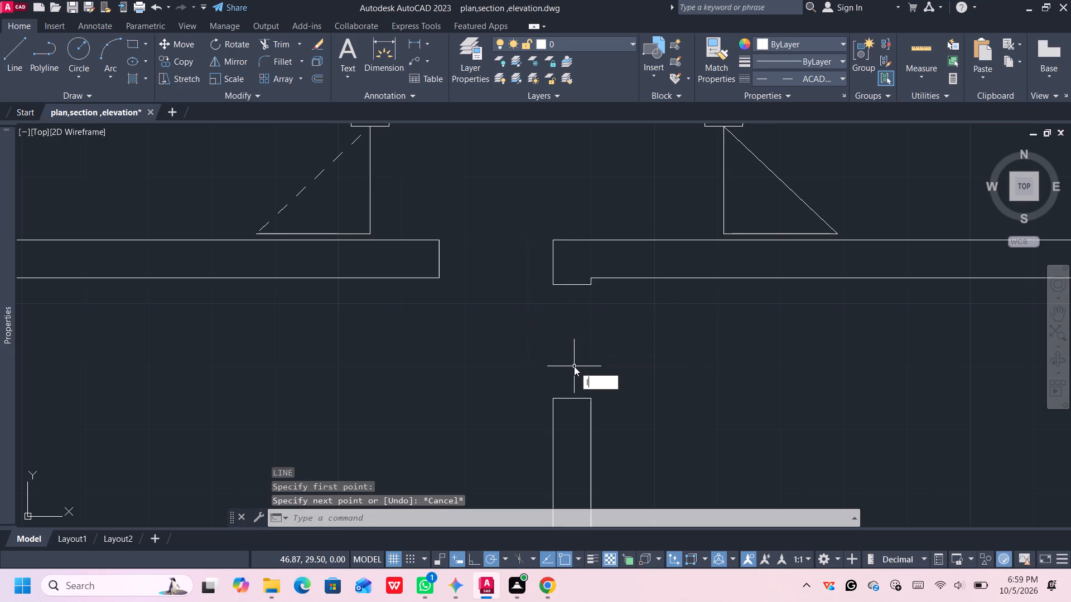
key("Return")
left_click(573, 397)
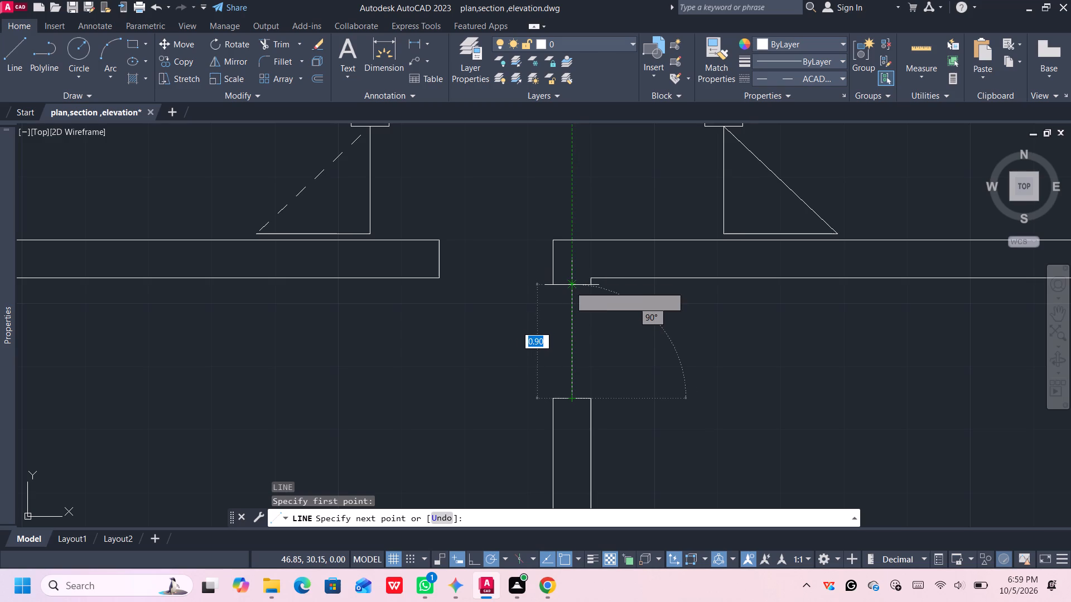
left_click(570, 286)
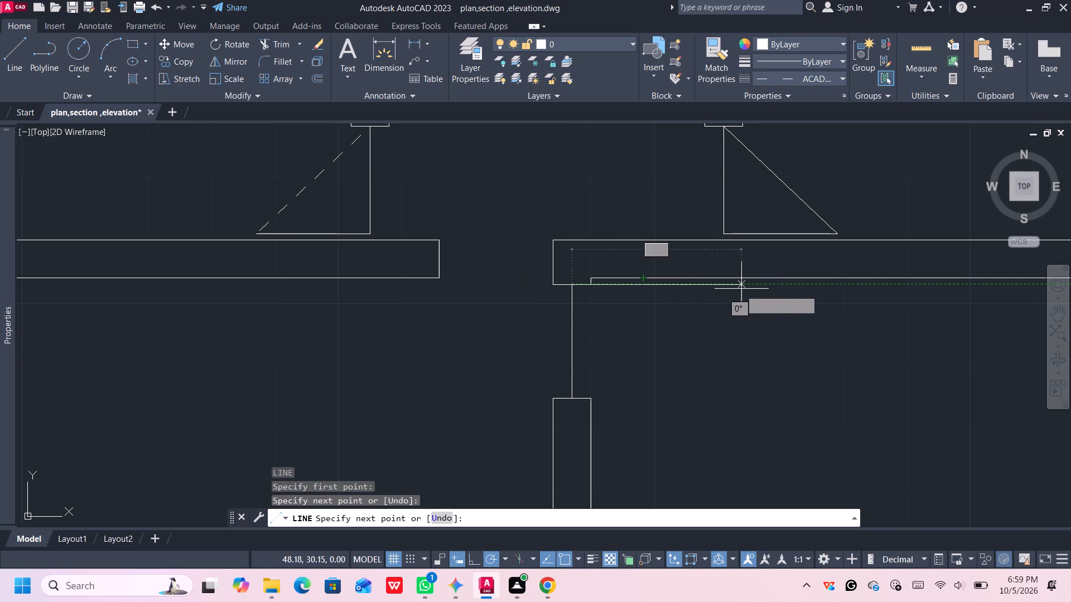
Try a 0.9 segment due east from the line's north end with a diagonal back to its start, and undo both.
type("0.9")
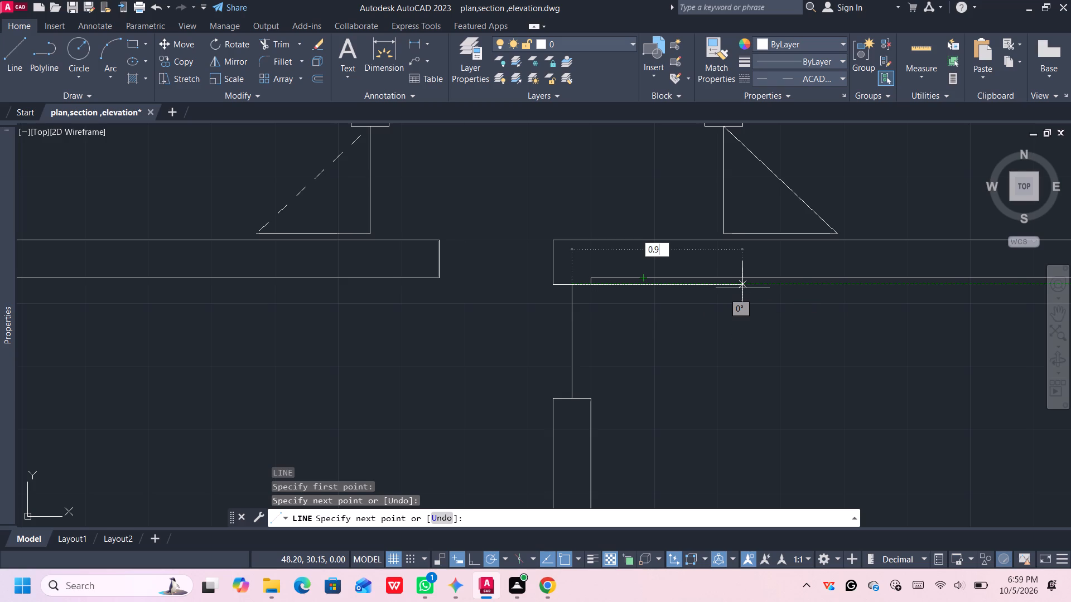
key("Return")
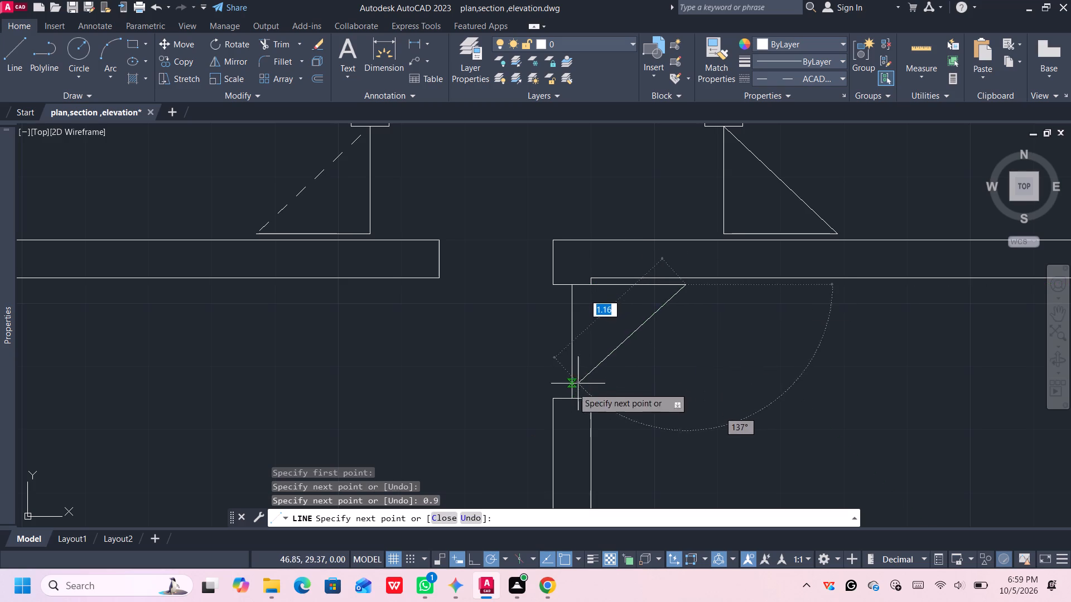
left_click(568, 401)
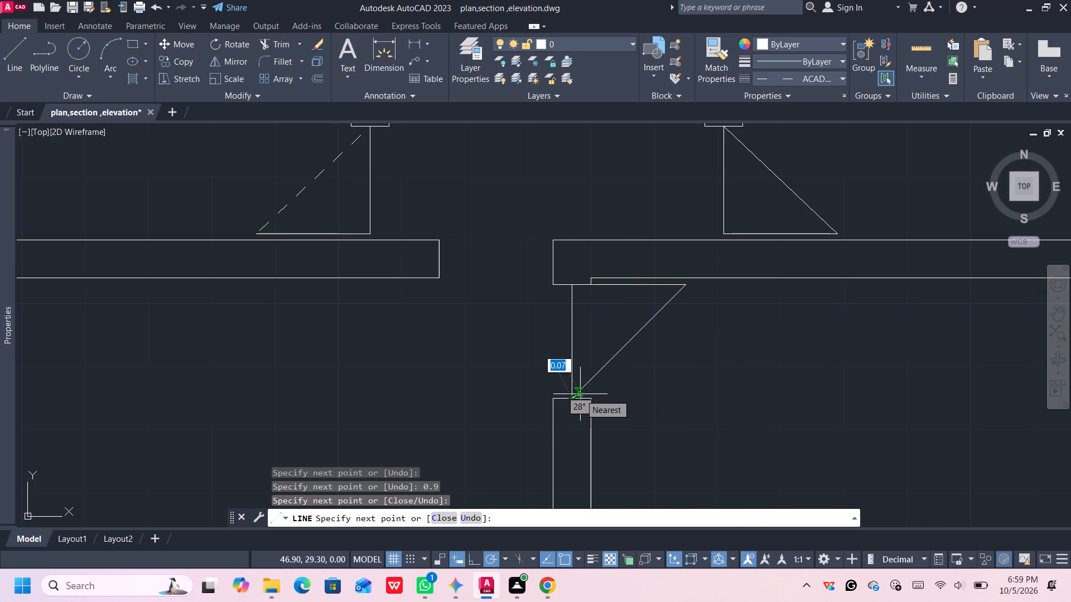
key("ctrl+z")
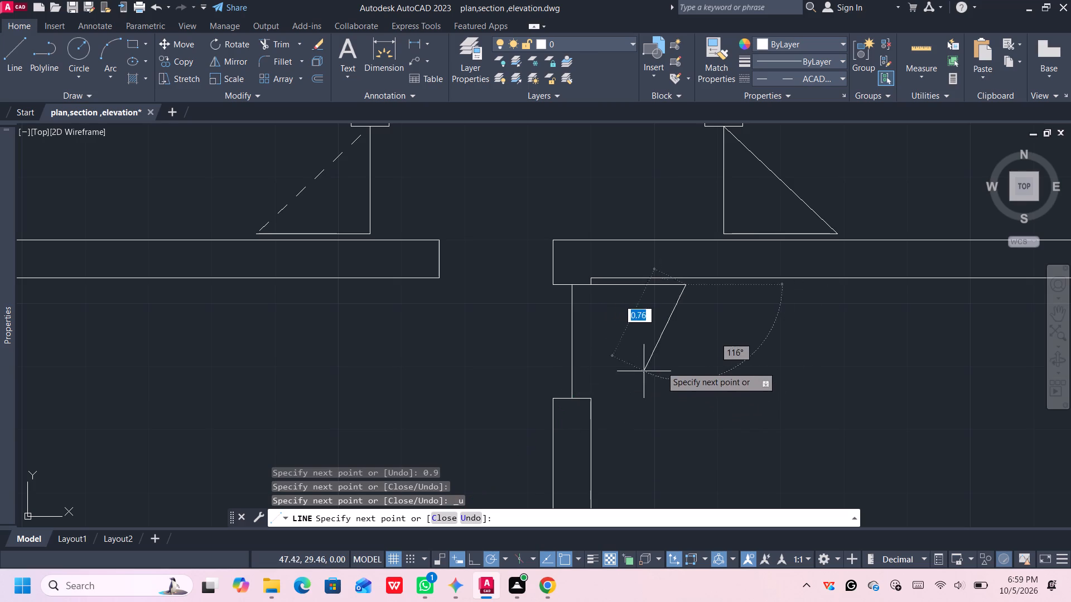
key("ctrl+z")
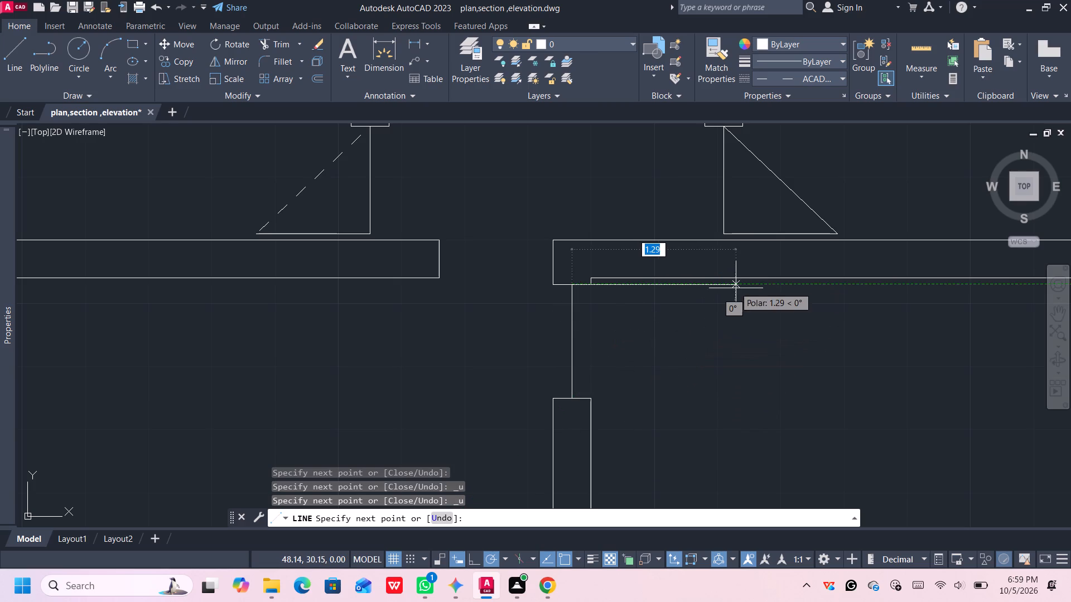
Continue the door outline 0.9 due east and close it with a diagonal back to the lower wall's north-end midpoint.
key("0")
key("period")
key("9")
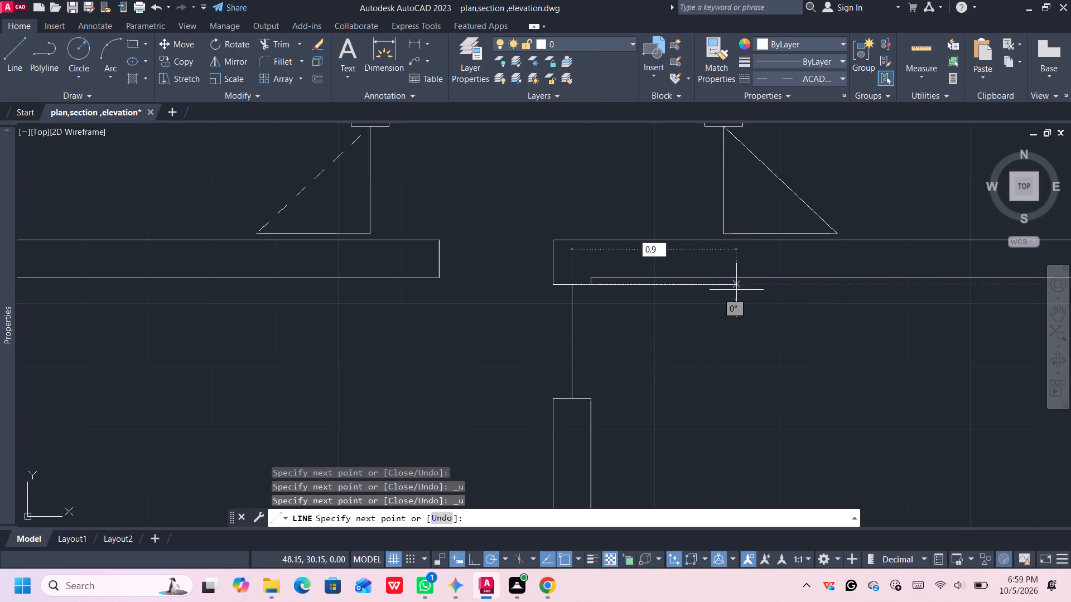
key("Return")
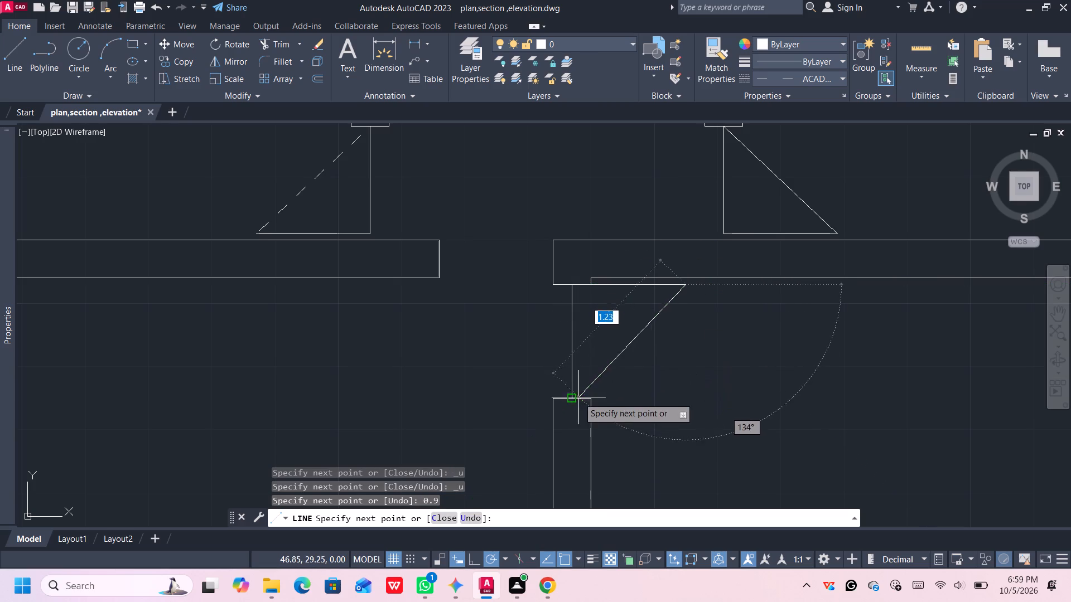
left_click(574, 399)
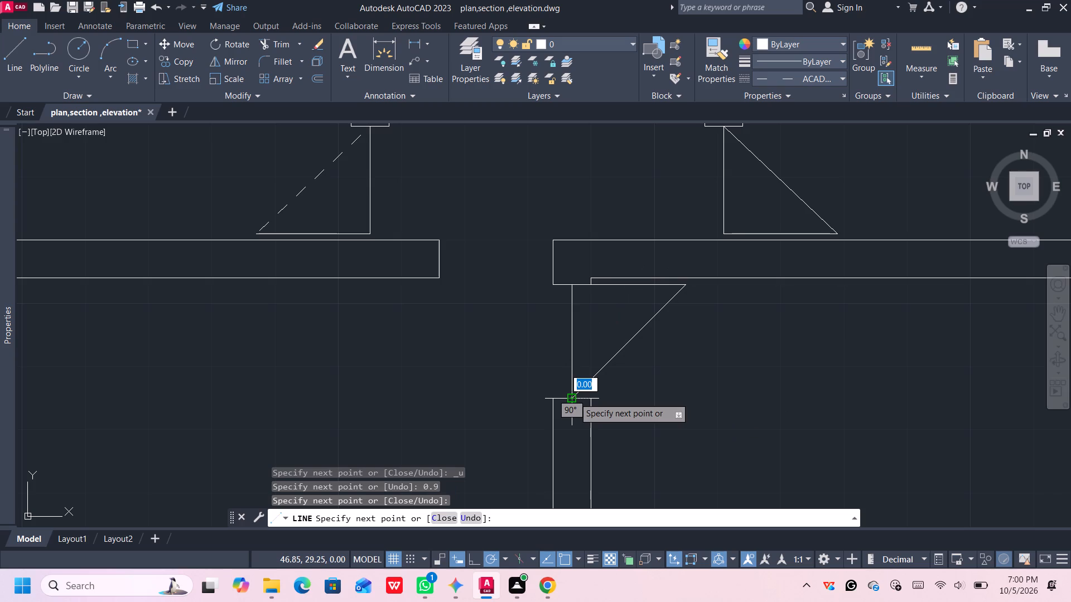
key("space")
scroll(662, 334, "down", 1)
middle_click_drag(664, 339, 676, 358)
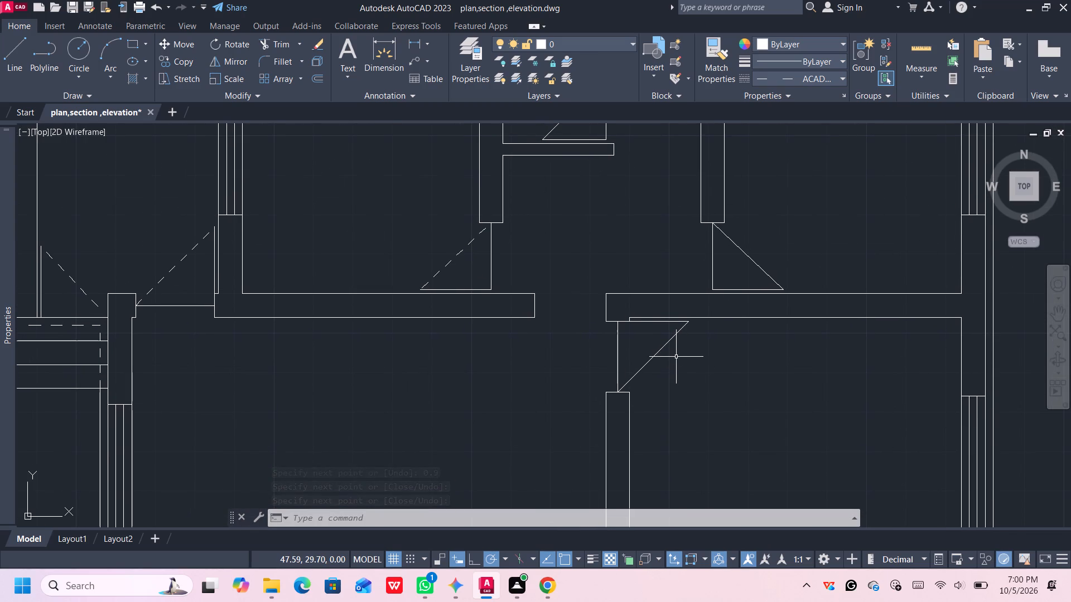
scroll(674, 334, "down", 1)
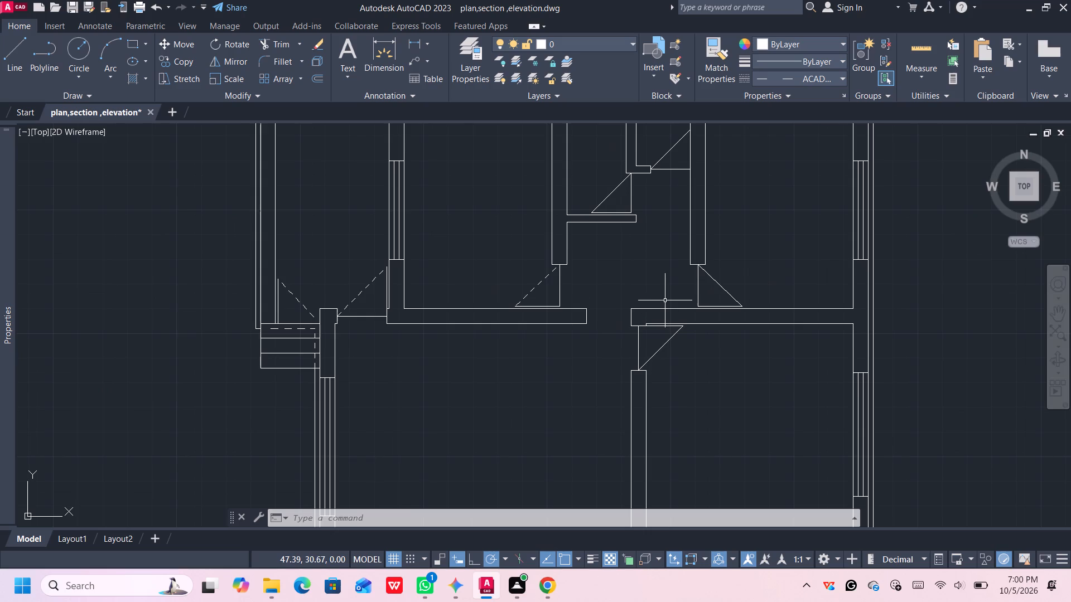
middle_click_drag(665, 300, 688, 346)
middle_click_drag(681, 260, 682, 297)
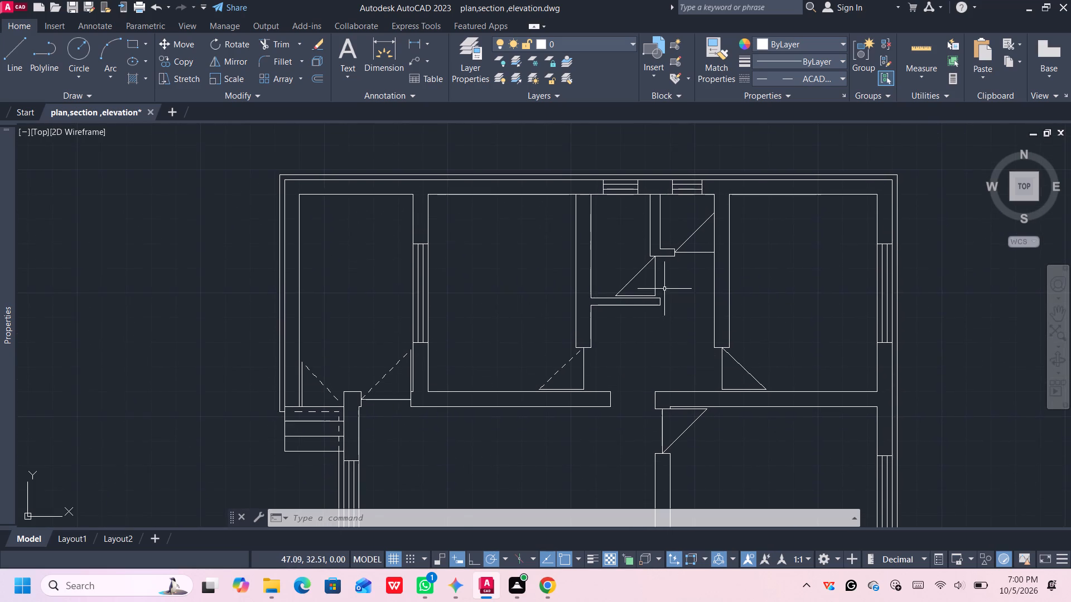
Draw a helper line about 0.7 long at 135° from the small room door's southeast corner, crossing its solid diagonal.
scroll(659, 292, "up", 3)
middle_click_drag(658, 292, 663, 321)
scroll(663, 321, "down", 1)
middle_click_drag(663, 312, 668, 333)
key("l")
key("Return")
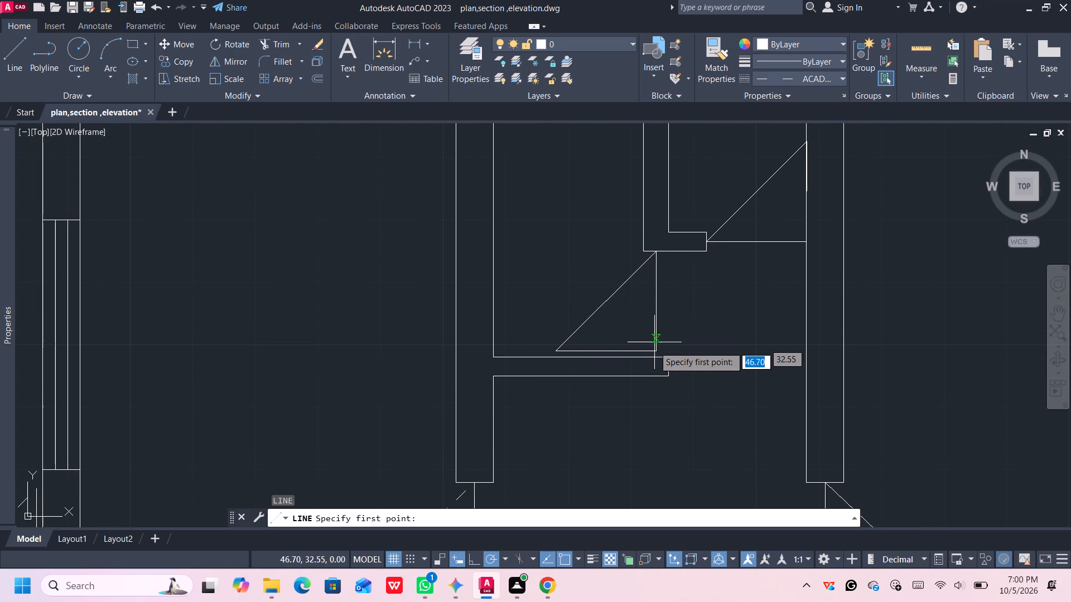
left_click(653, 351)
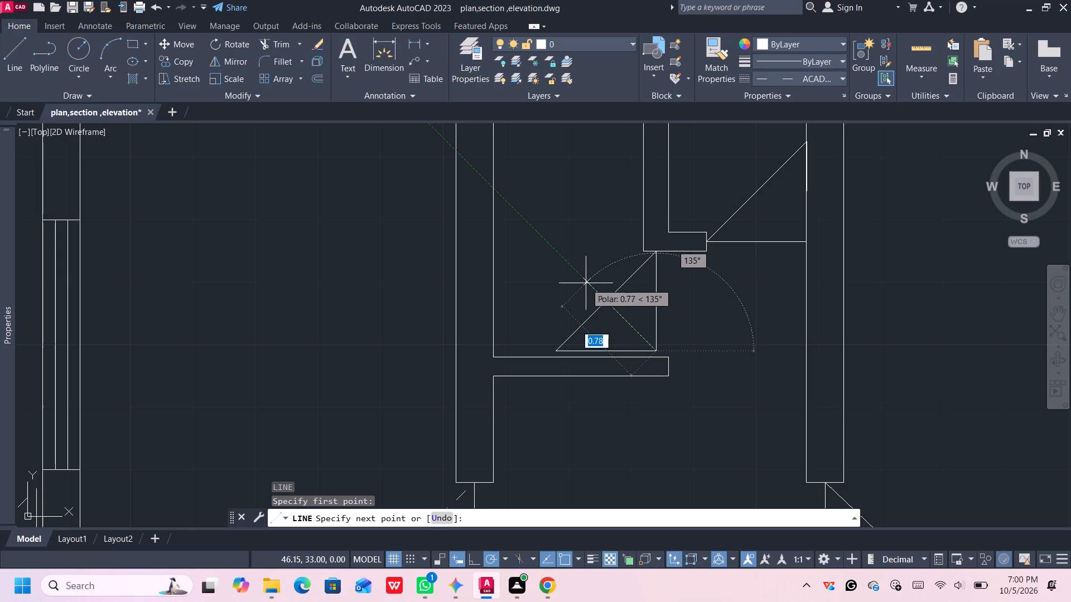
left_click(592, 290)
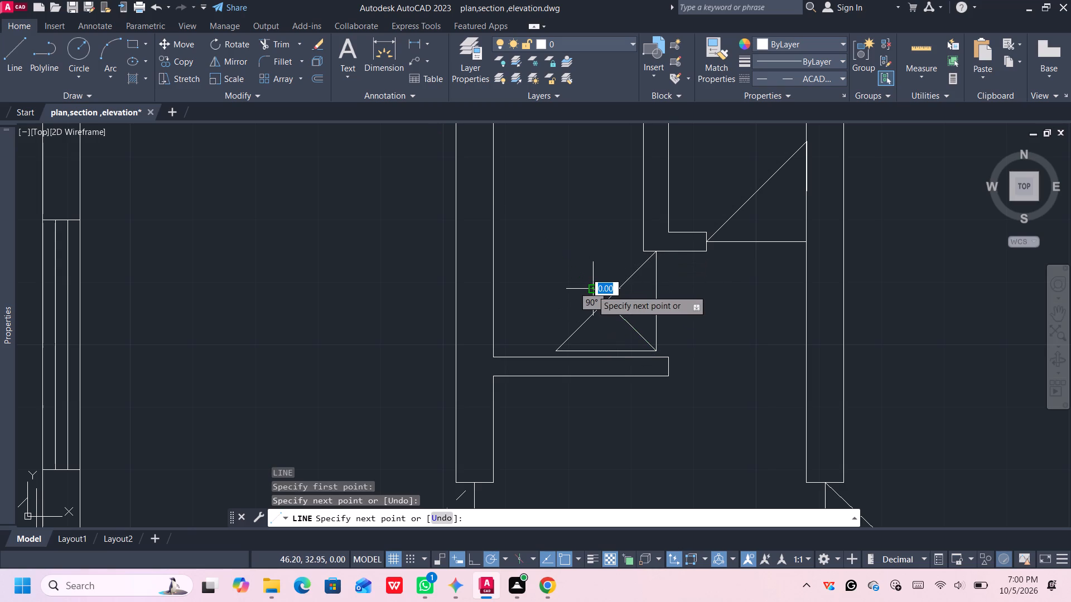
key("space")
Shorten the helper line to 0.35 by stretching its southeast end to its own midpoint.
left_click(623, 318)
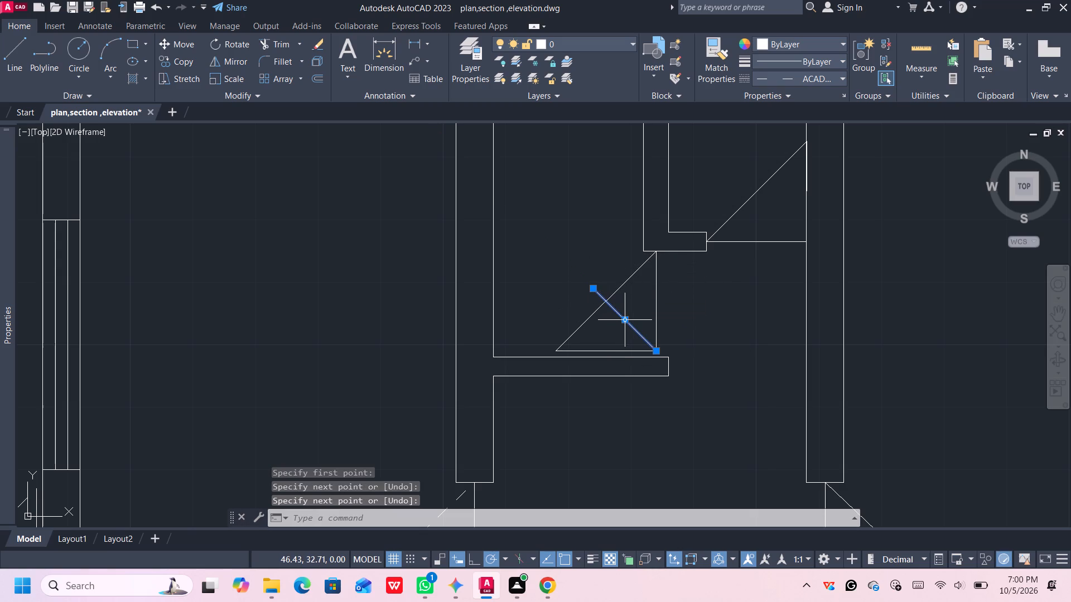
left_click(657, 352)
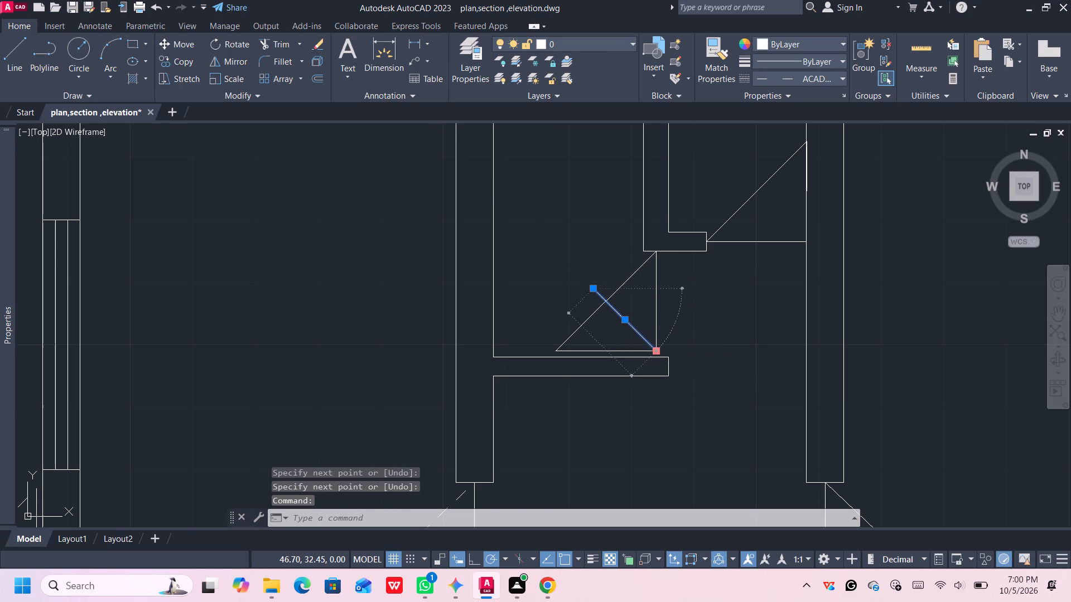
left_click(624, 319)
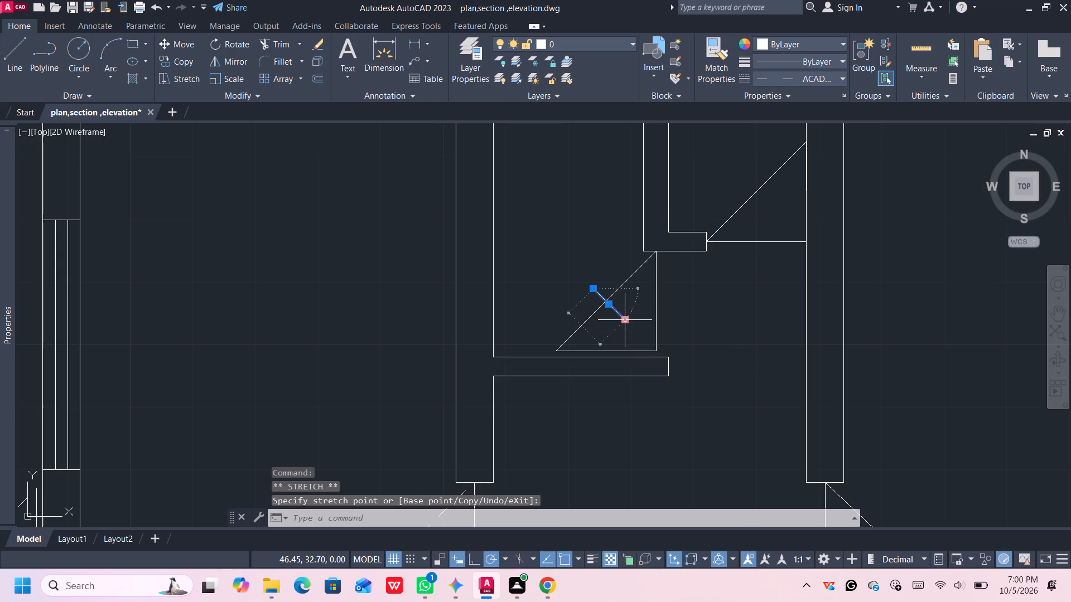
Offset the helper line 0.1 repeatedly toward the northeast, making five copies up to the diagonal's upper end.
scroll(624, 319, "up", 6)
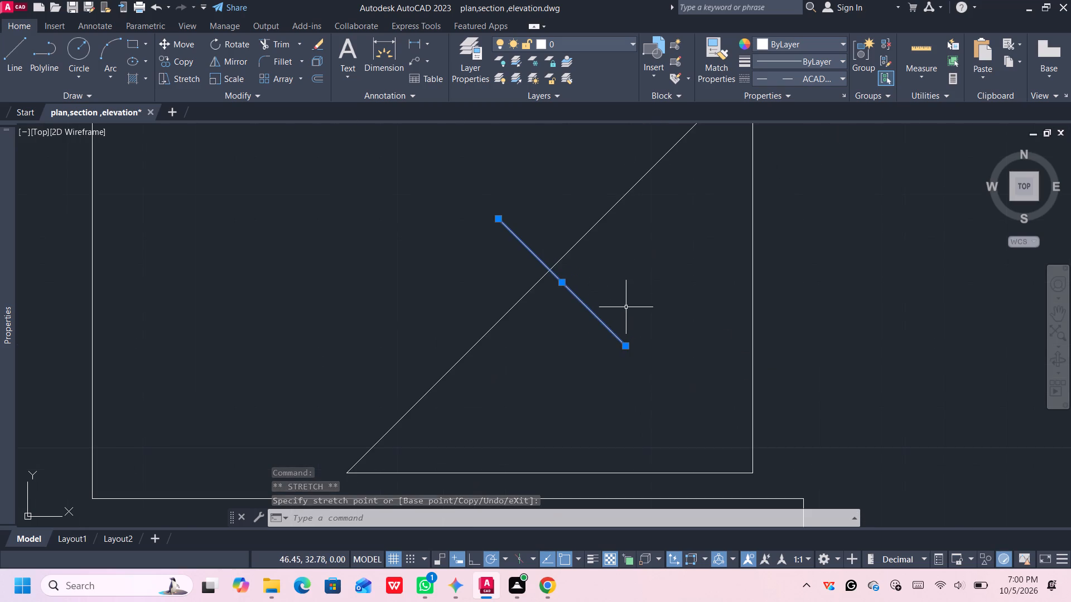
middle_click_drag(626, 308, 640, 338)
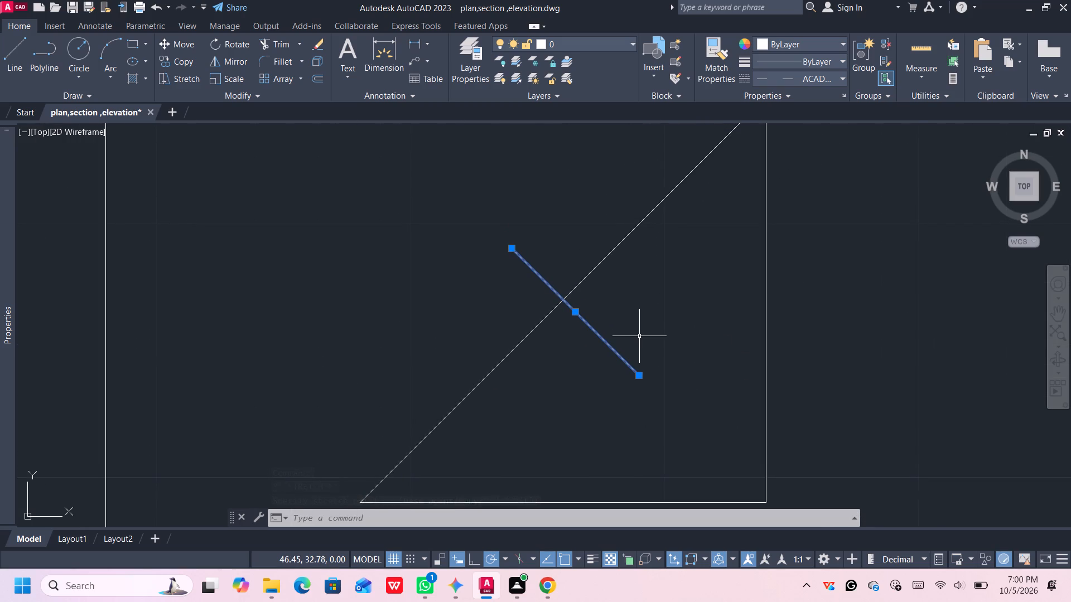
key("o")
key("Return")
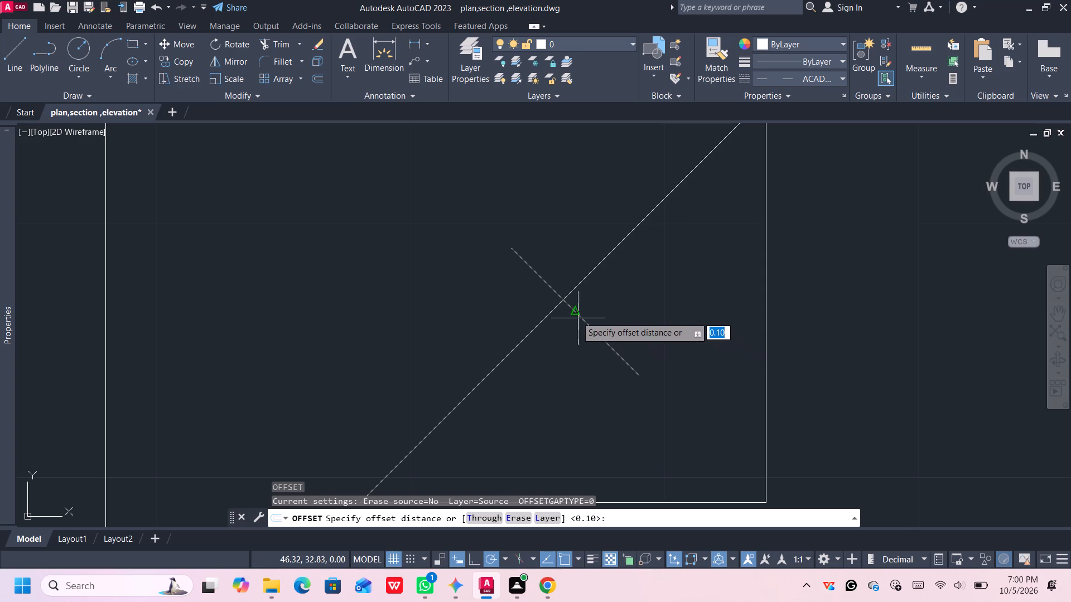
left_click(574, 313)
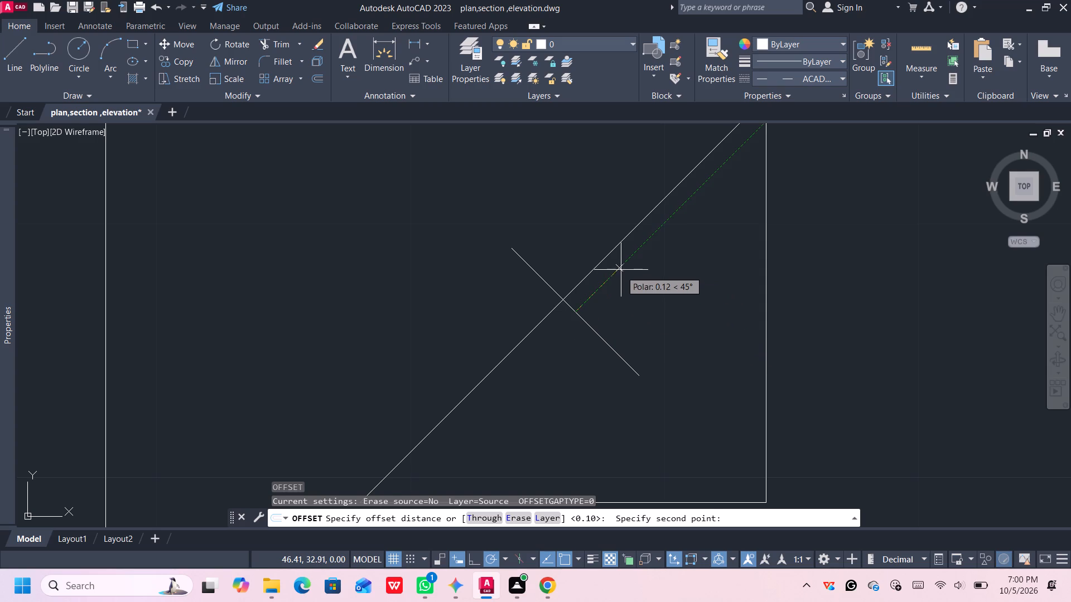
type("0.1")
key("Return")
left_click(621, 270)
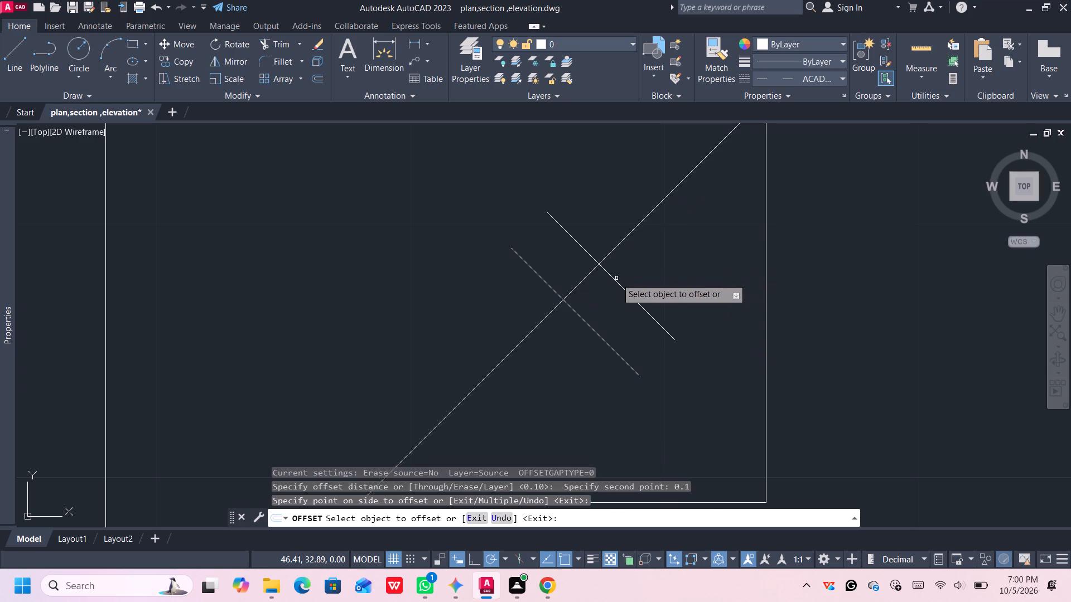
left_click(616, 280)
left_click(633, 263)
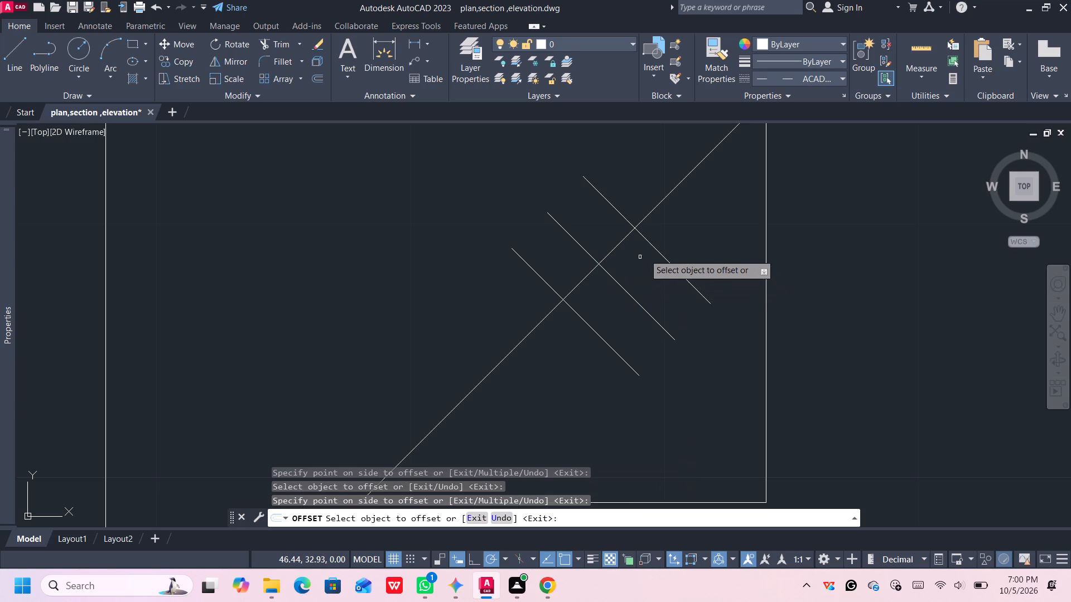
left_click(651, 244)
left_click(666, 232)
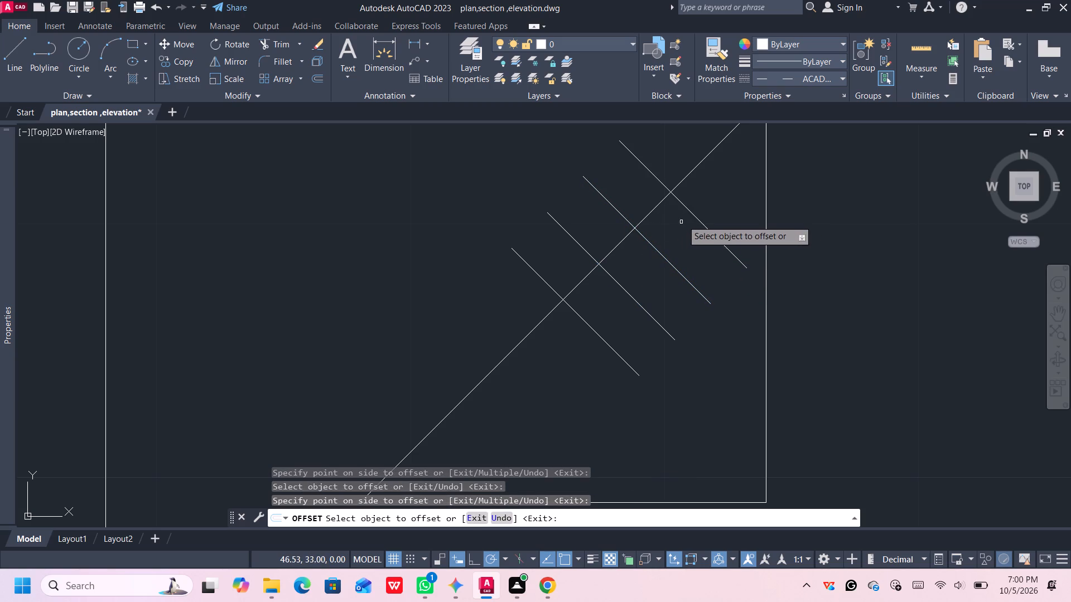
left_click(692, 211)
left_click(706, 188)
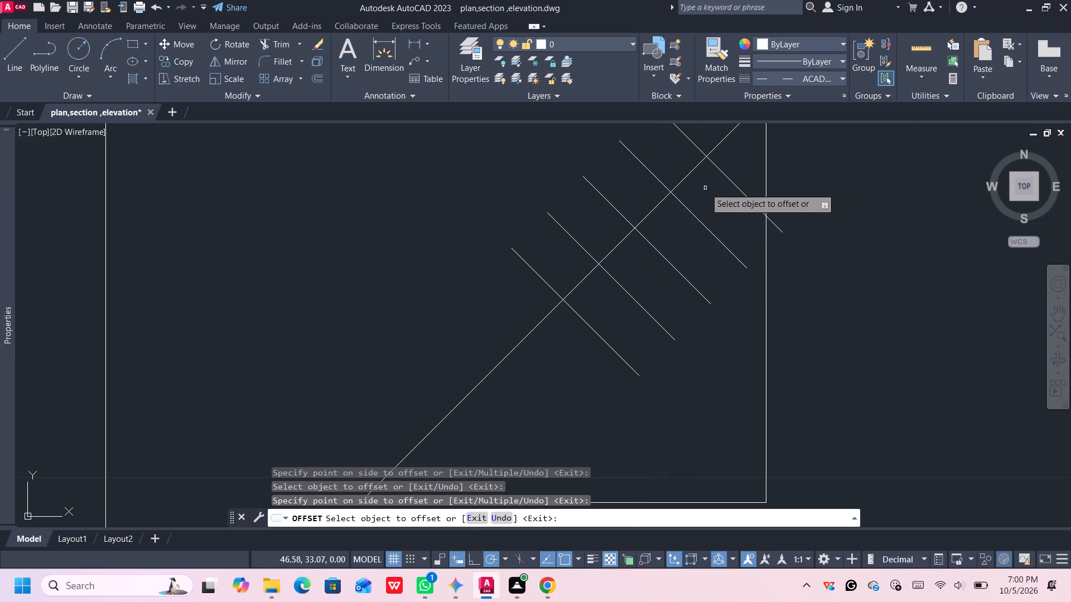
scroll(705, 188, "down", 2)
middle_click_drag(705, 188, 710, 200)
scroll(711, 199, "up", 2)
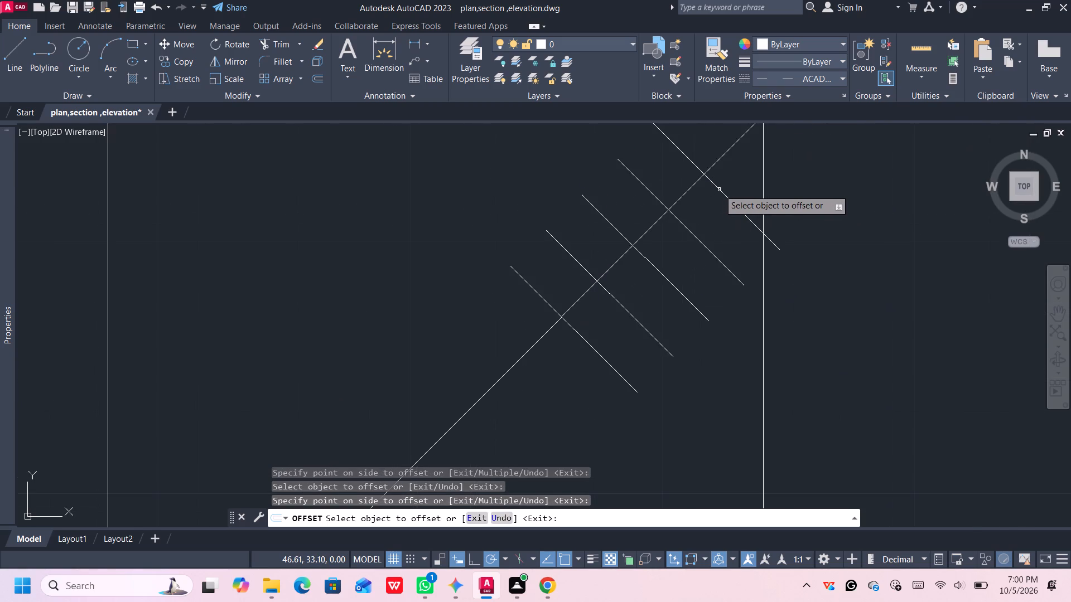
left_click(720, 190)
left_click(736, 179)
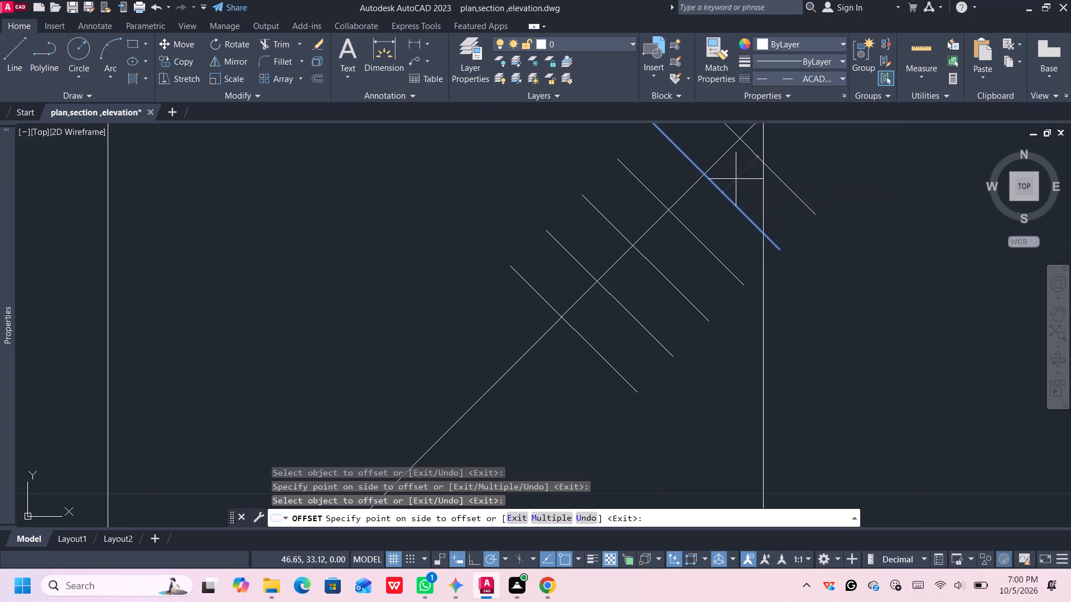
Offset the original helper line repeatedly by 0.1 toward the southwest, making five copies down to the diagonal's lower end.
scroll(726, 193, "down", 2)
middle_click_drag(708, 227, 721, 193)
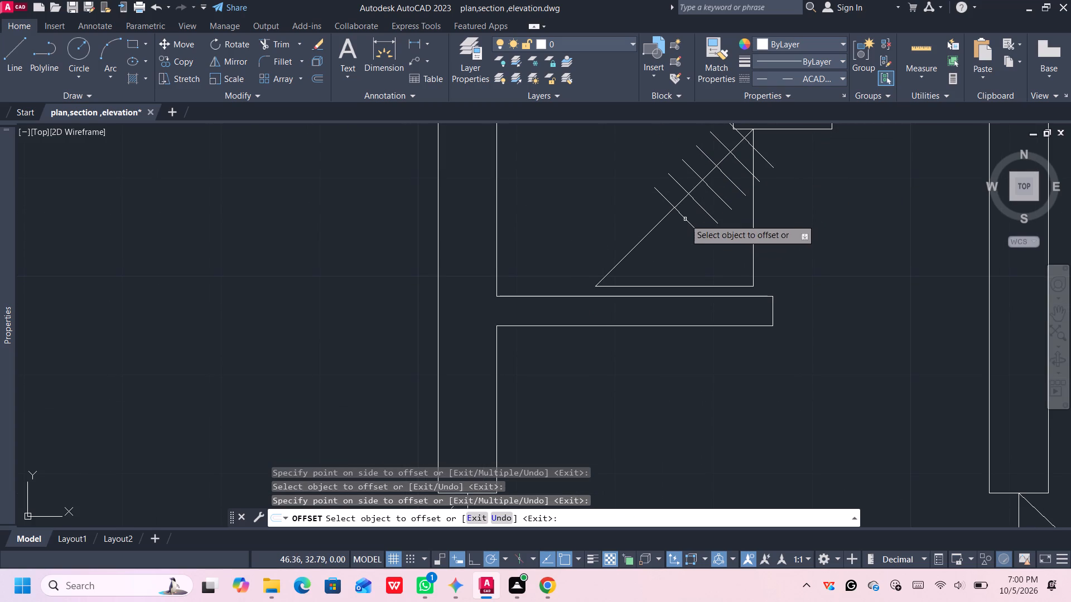
left_click(685, 219)
left_click(675, 231)
left_click(670, 232)
left_click(656, 249)
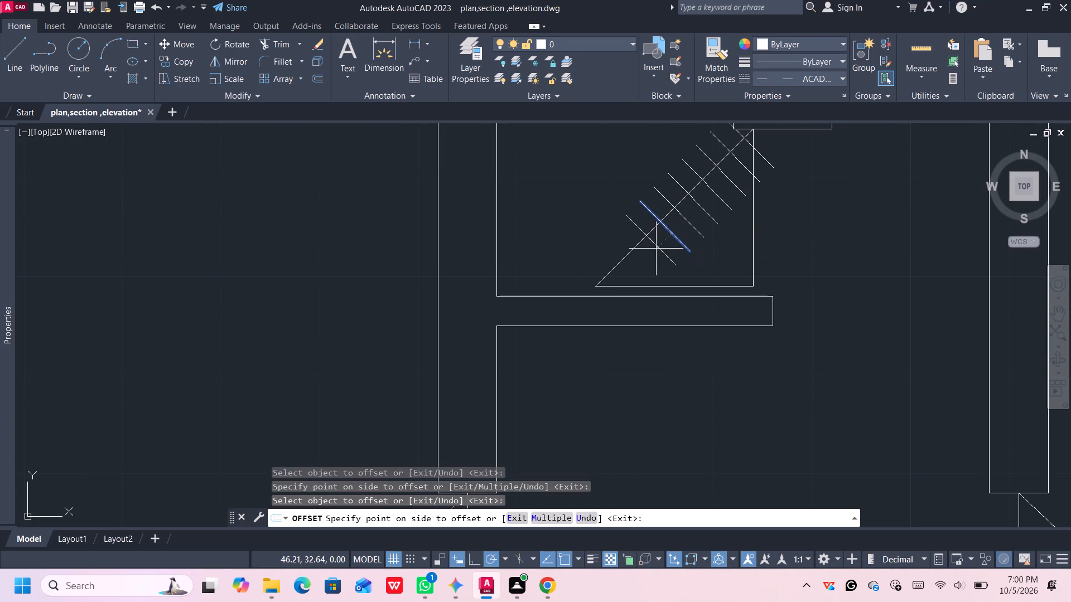
left_click(657, 248)
left_click(650, 256)
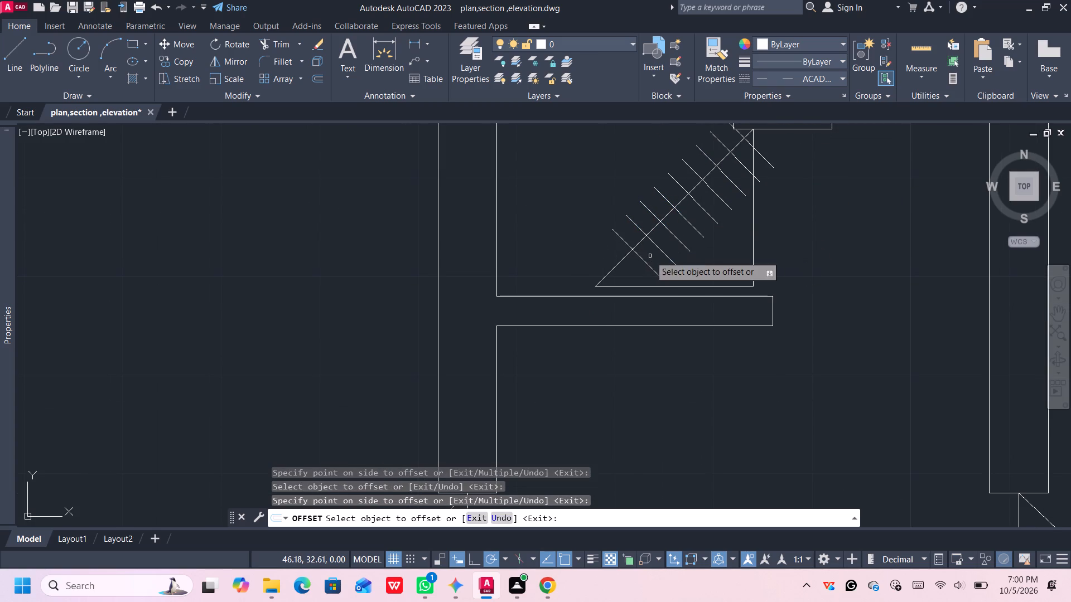
left_click(641, 258)
left_click(629, 267)
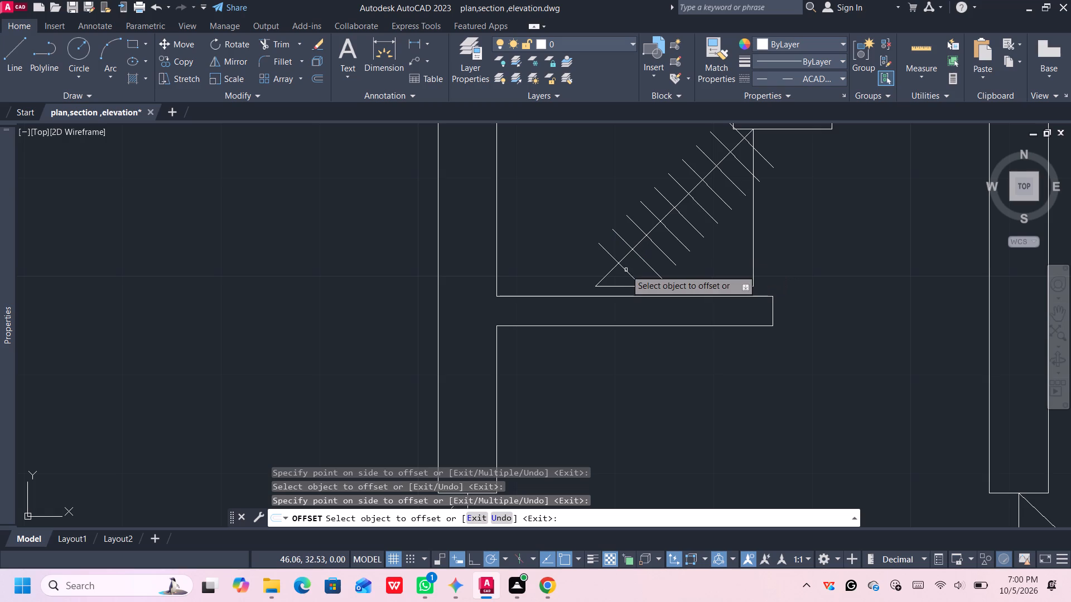
left_click(626, 273)
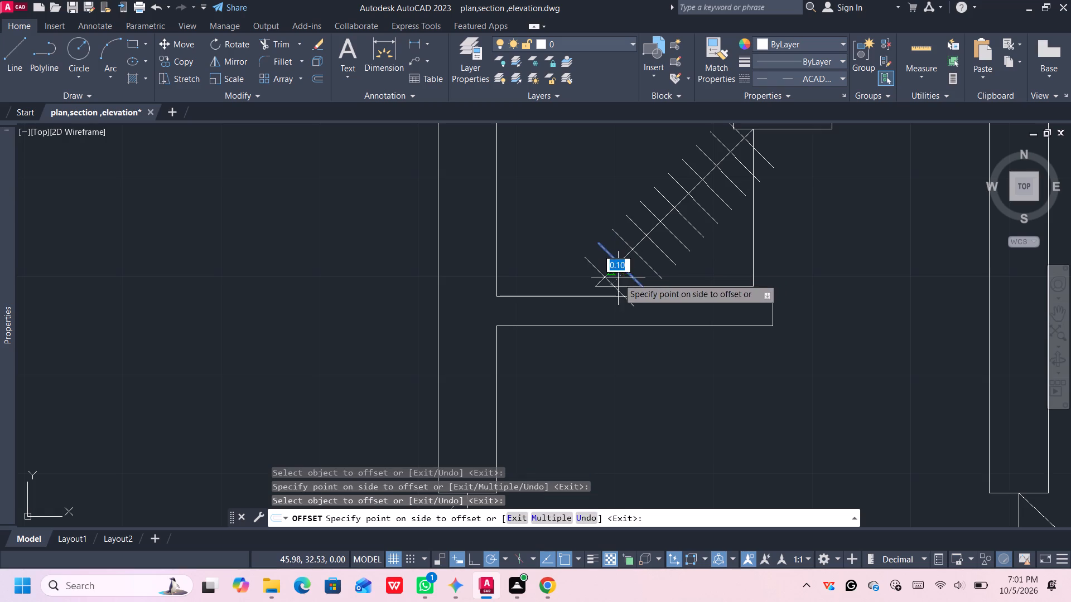
left_click(618, 278)
scroll(618, 277, "up", 1)
middle_click_drag(618, 277, 643, 317)
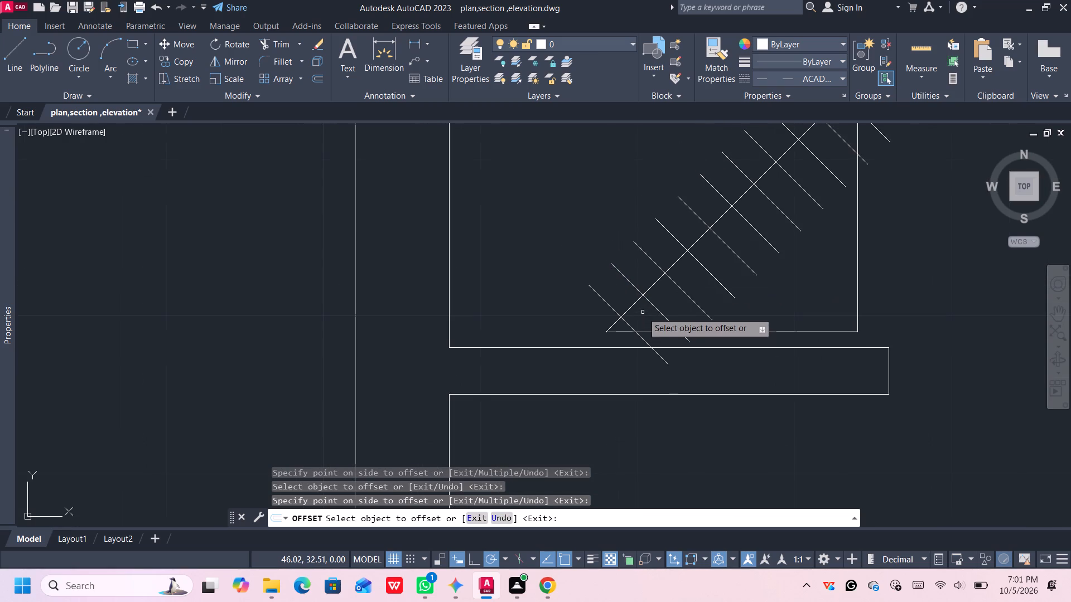
key("Escape")
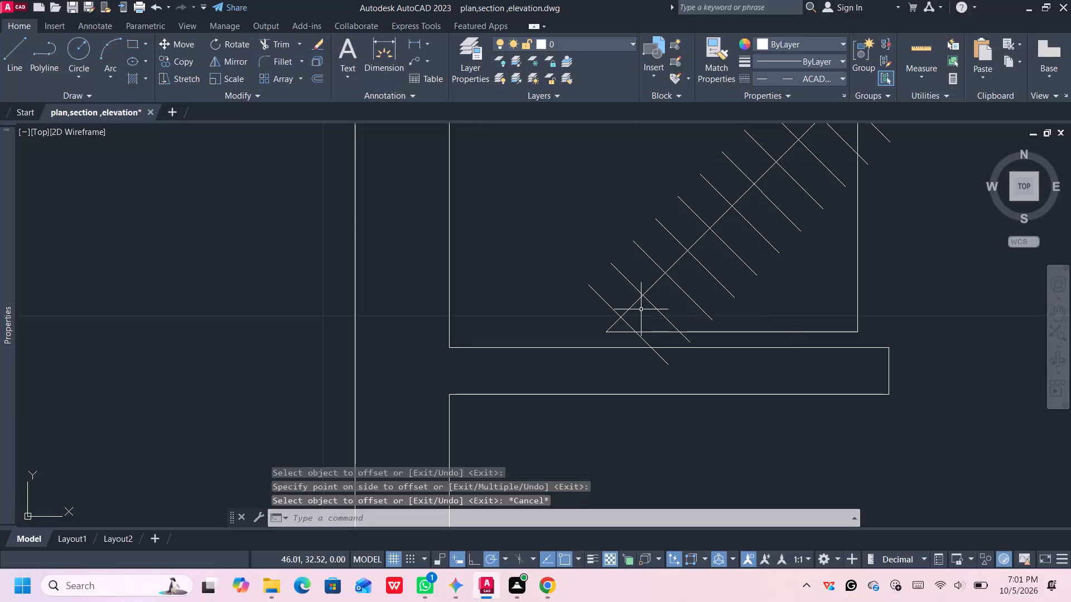
Trim every other piece of the door diagonal between the helper lines, starting with its lower end, to form dashes.
key("t")
key("r")
key("Return")
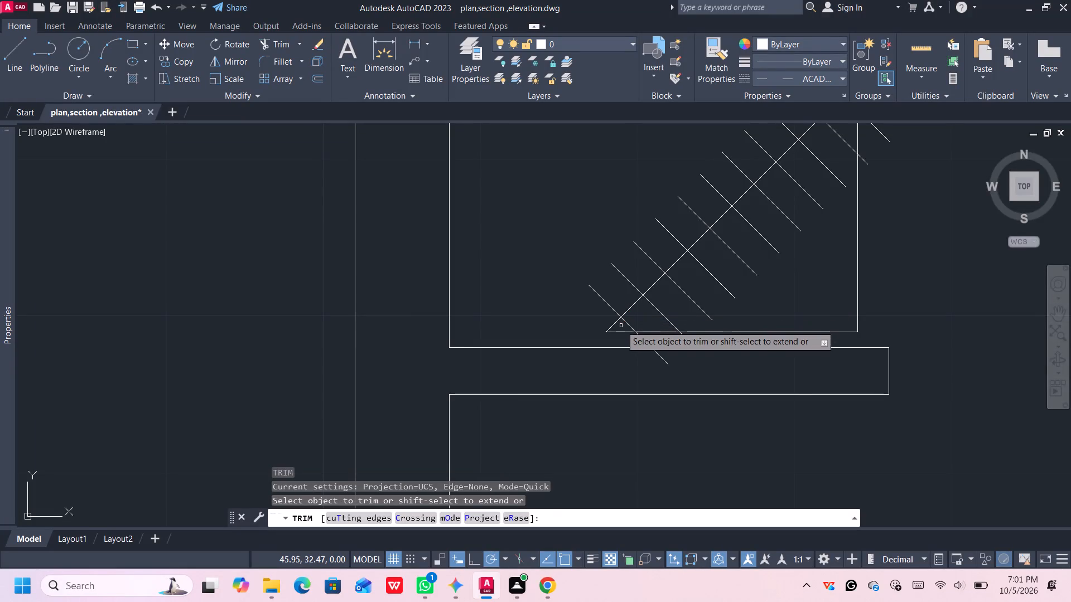
left_click(616, 322)
left_click(655, 282)
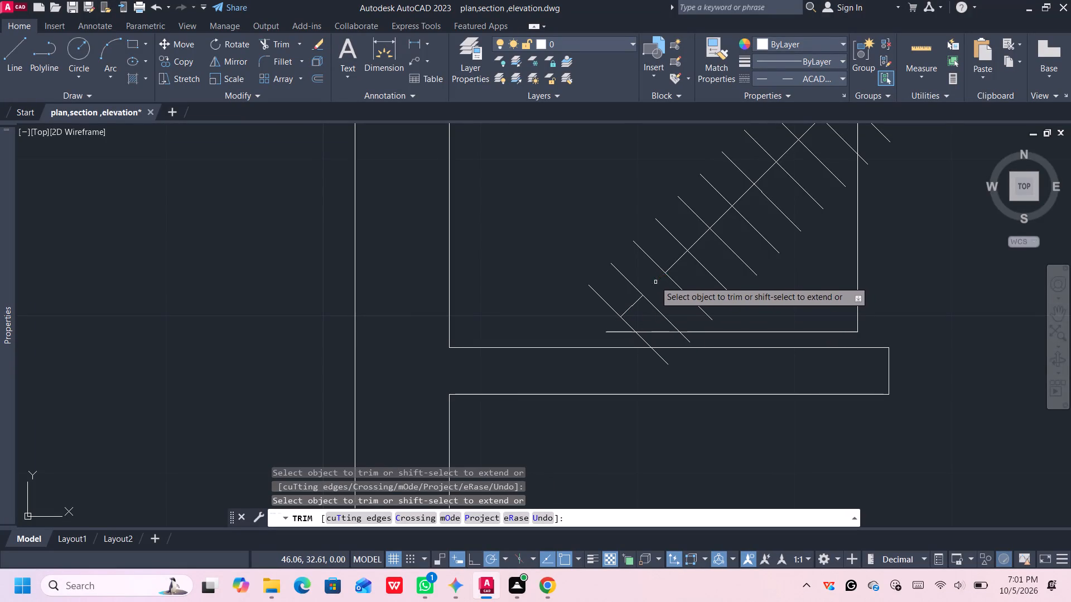
left_click(697, 240)
middle_click_drag(698, 234, 654, 283)
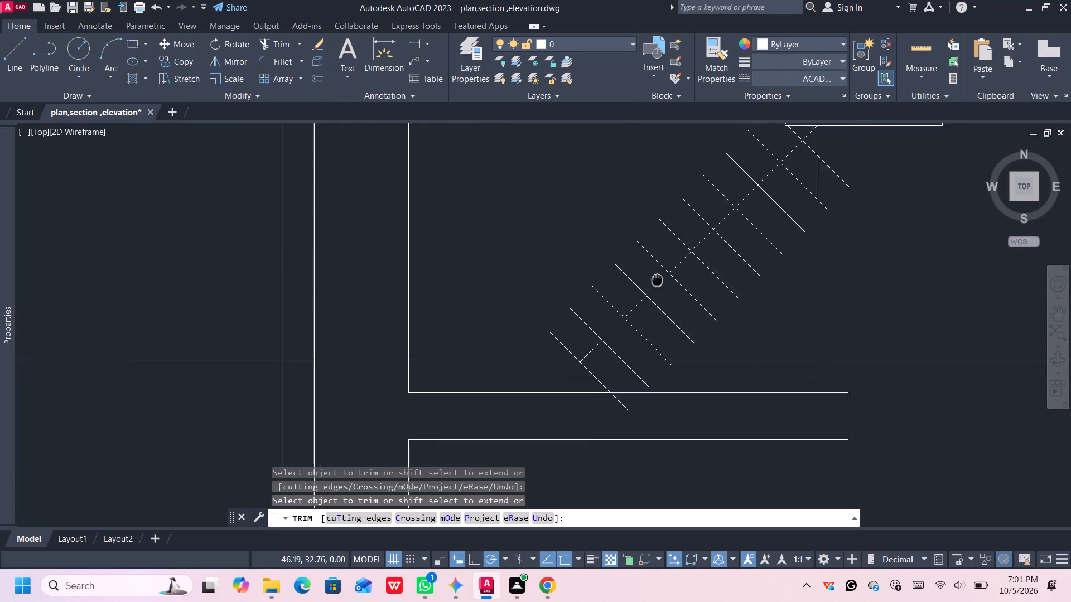
middle_click_drag(654, 283, 643, 295)
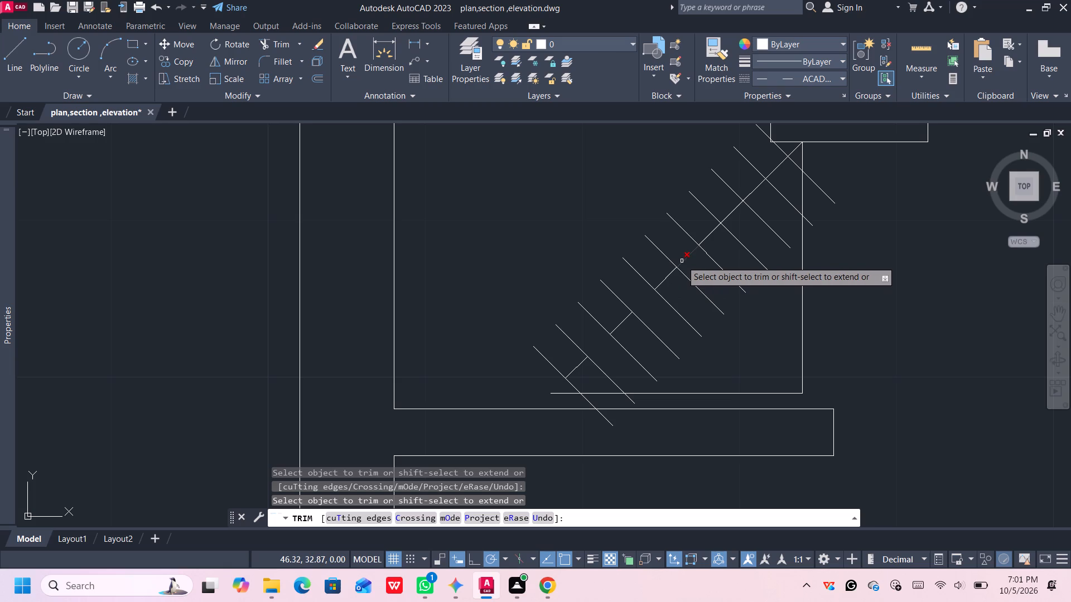
left_click(682, 261)
left_click(730, 213)
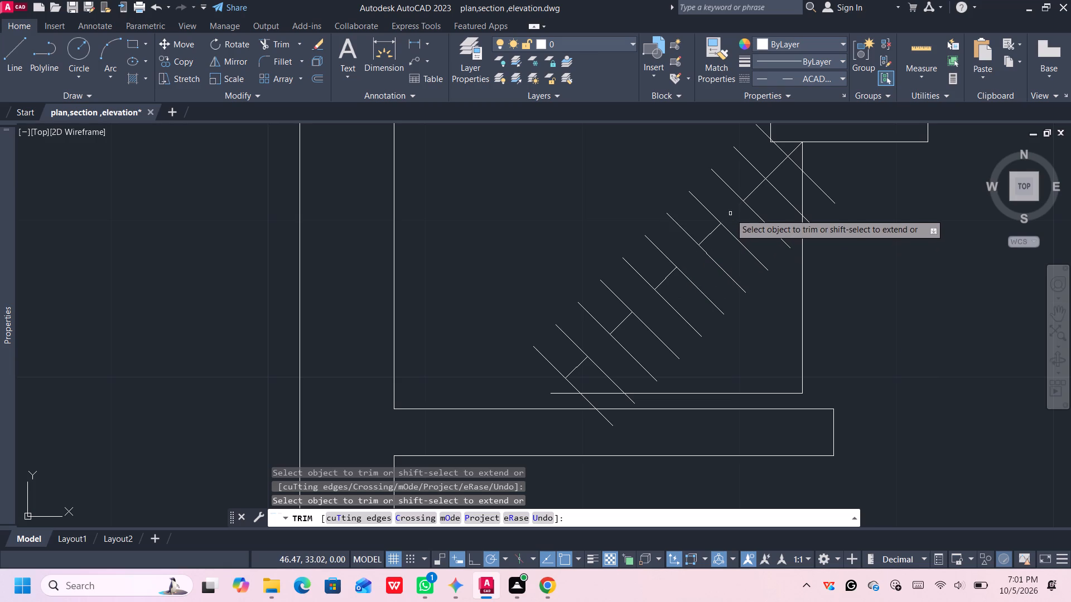
left_click(774, 171)
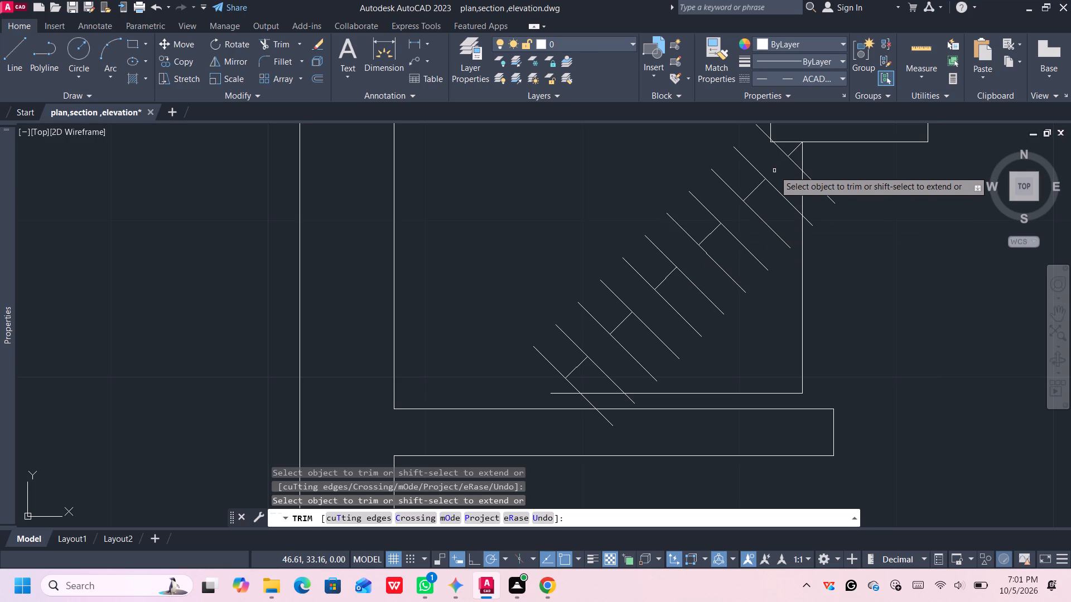
middle_click_drag(778, 181, 778, 201)
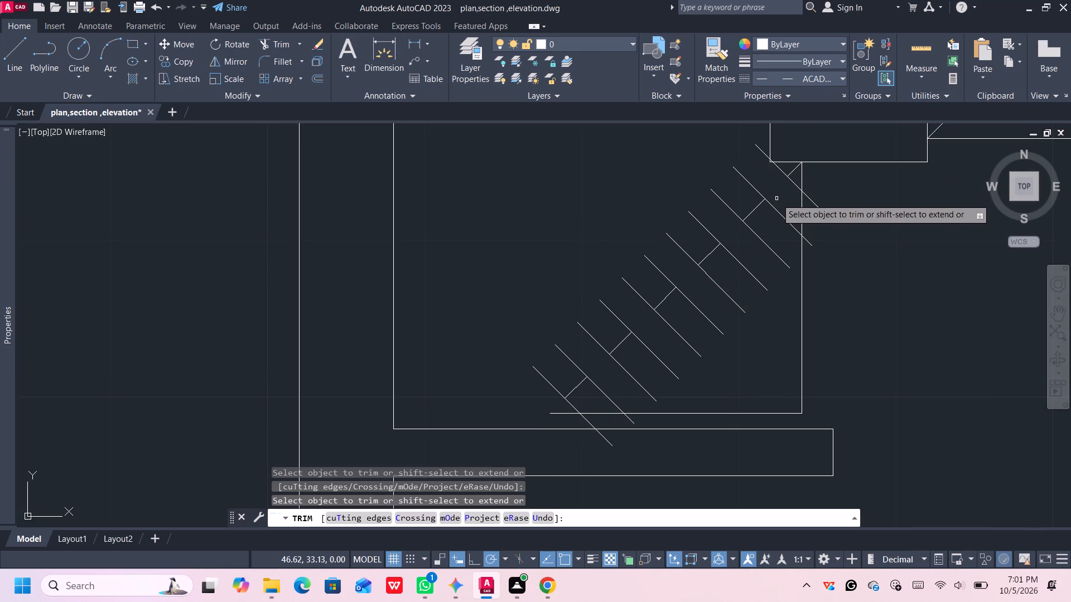
key("Escape")
Erase all the helper lines crossing the newly dashed door diagonal.
left_click(818, 204)
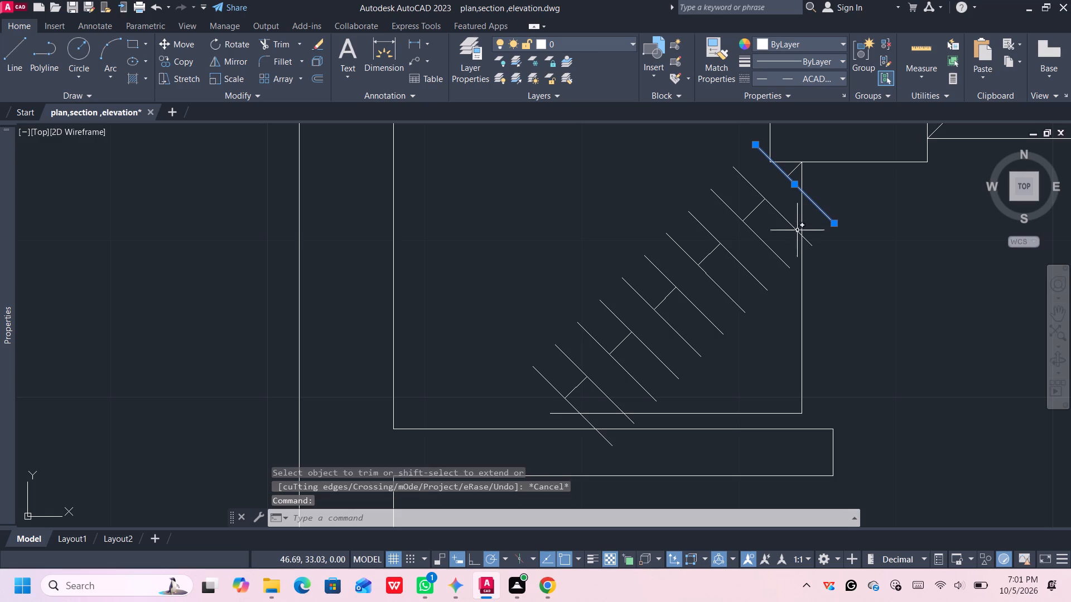
left_click(788, 217)
left_click(769, 231)
left_click(769, 231)
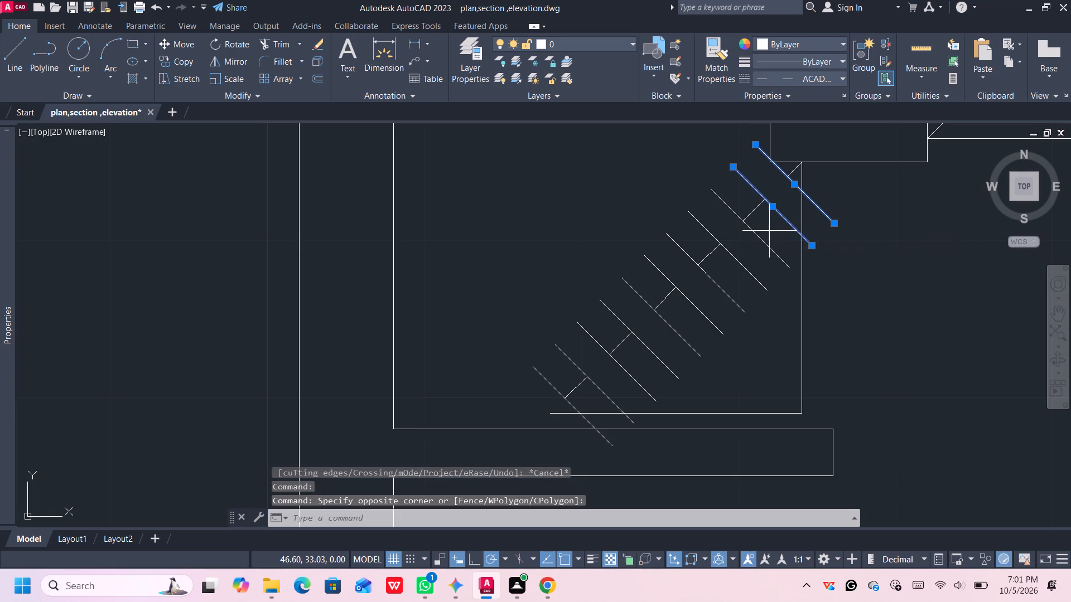
left_click(750, 253)
left_click(766, 271)
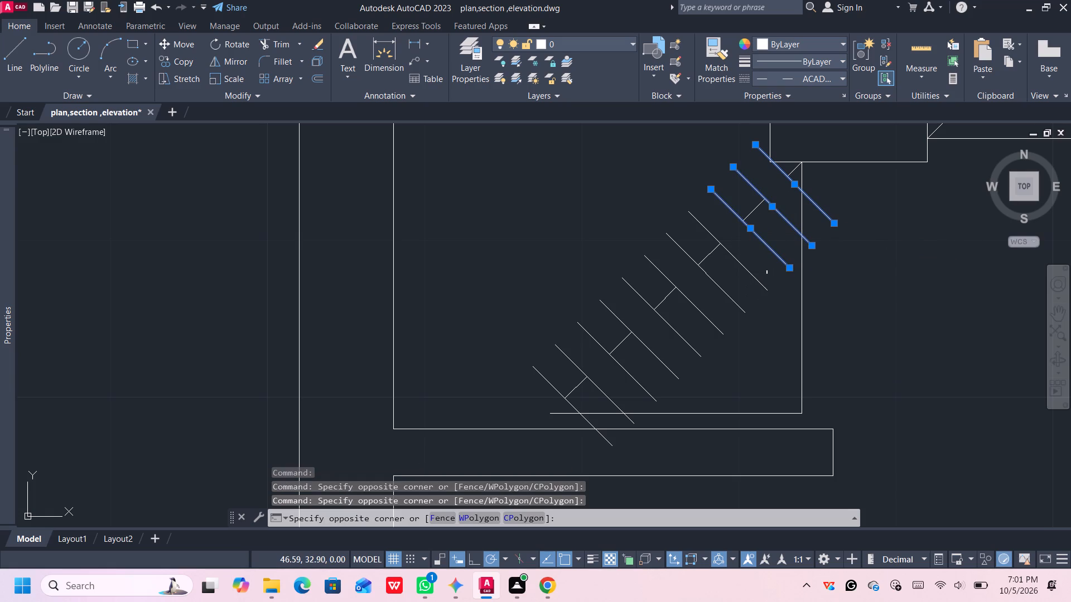
left_click(715, 341)
scroll(708, 345, "down", 1)
middle_click_drag(707, 345, 699, 308)
left_click(696, 307)
left_click(660, 337)
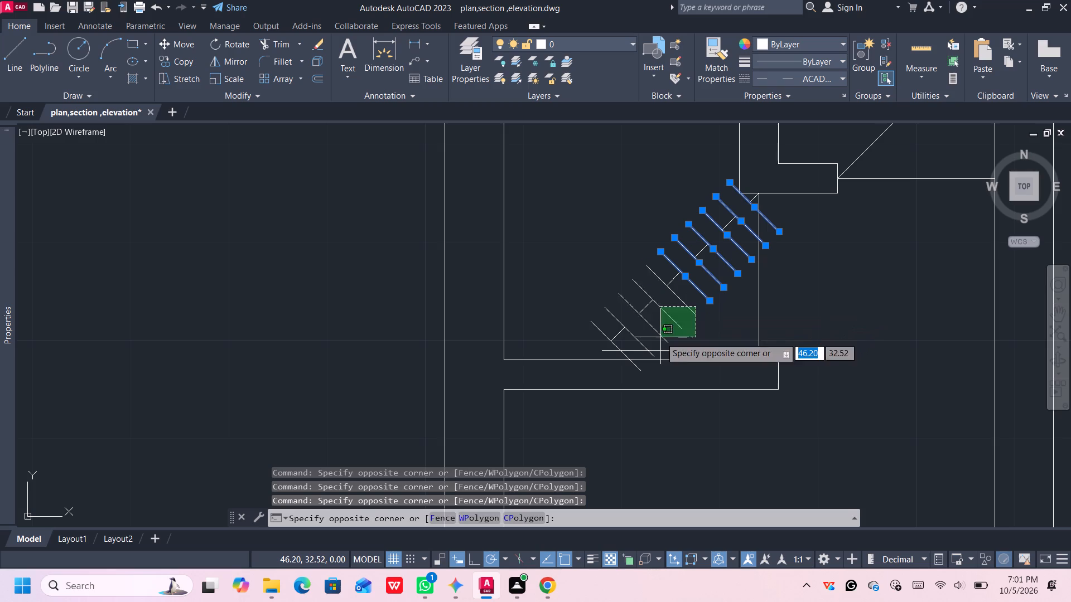
left_click(641, 337)
left_click(631, 346)
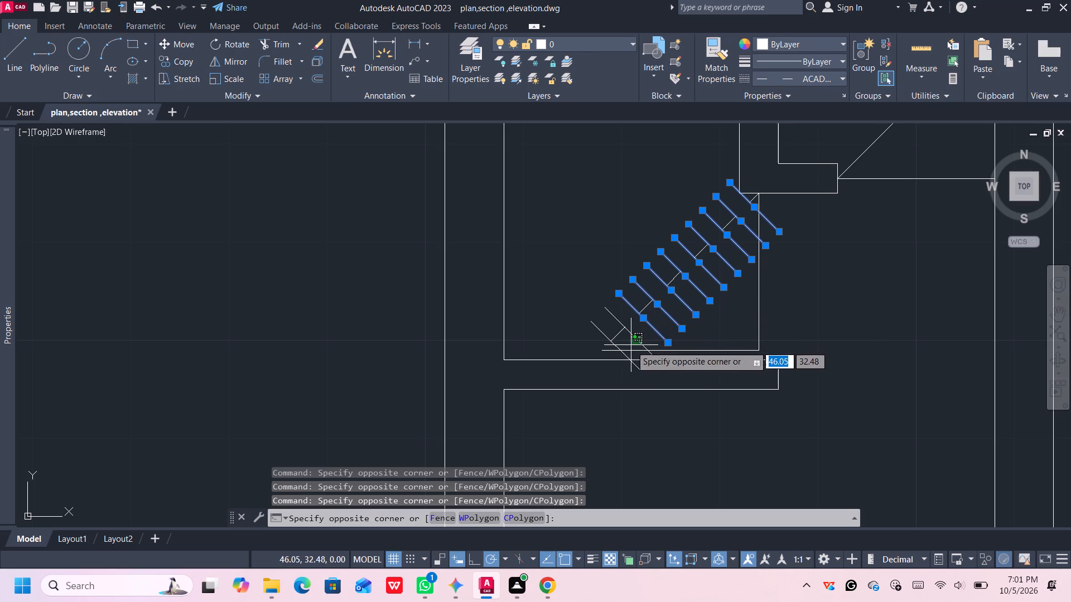
left_click(601, 334)
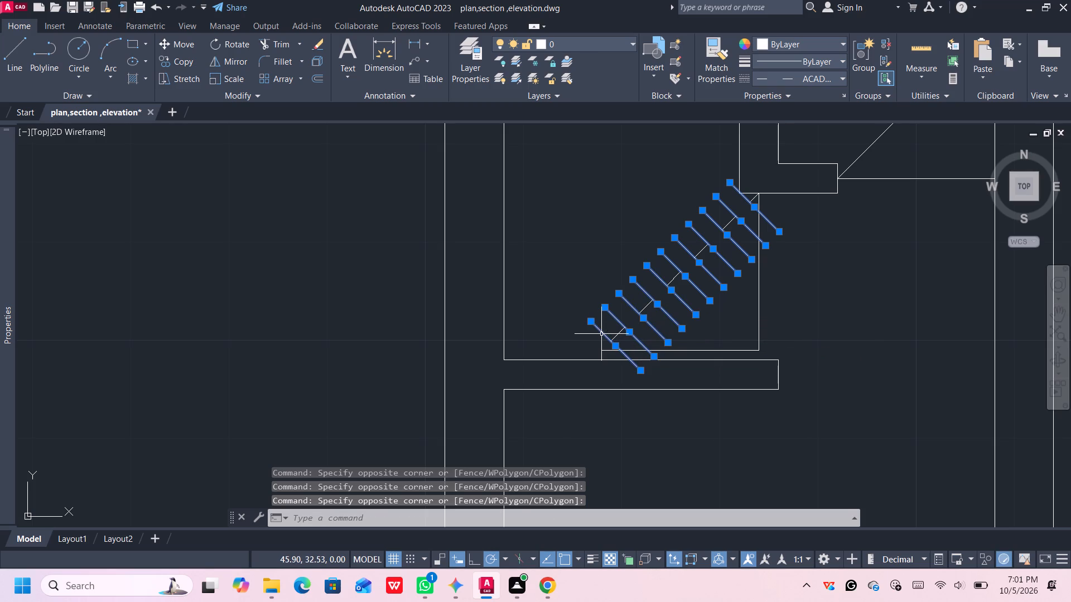
key("Delete")
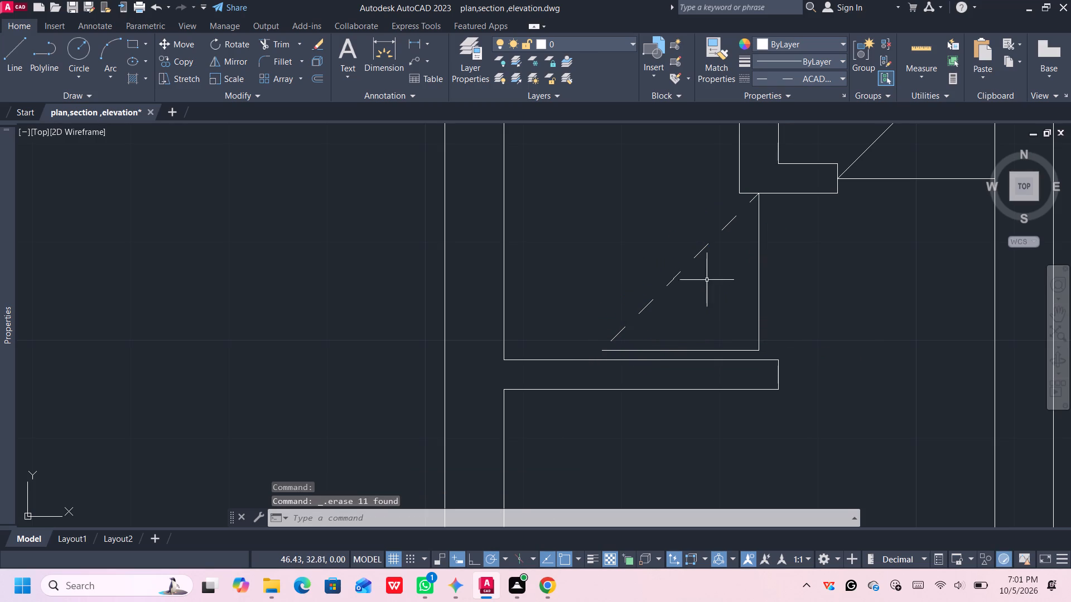
Draw a 0.80 helper line at 135° from the east end of the neighbouring northeast door's horizontal line, across its solid diagonal.
middle_click_drag(793, 229, 606, 325)
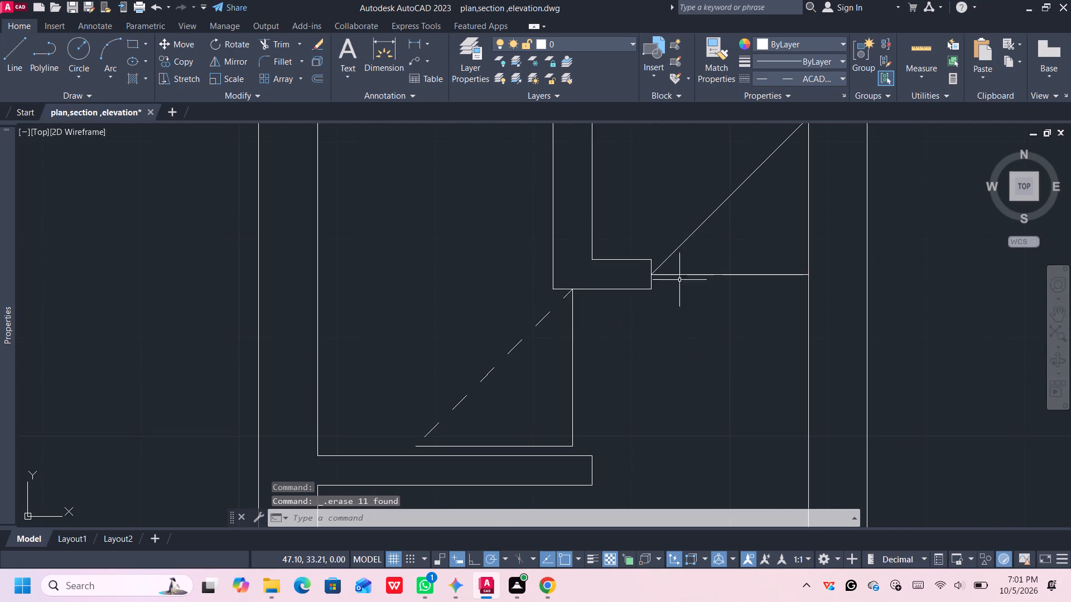
scroll(687, 269, "down", 2)
middle_click_drag(702, 254, 684, 247)
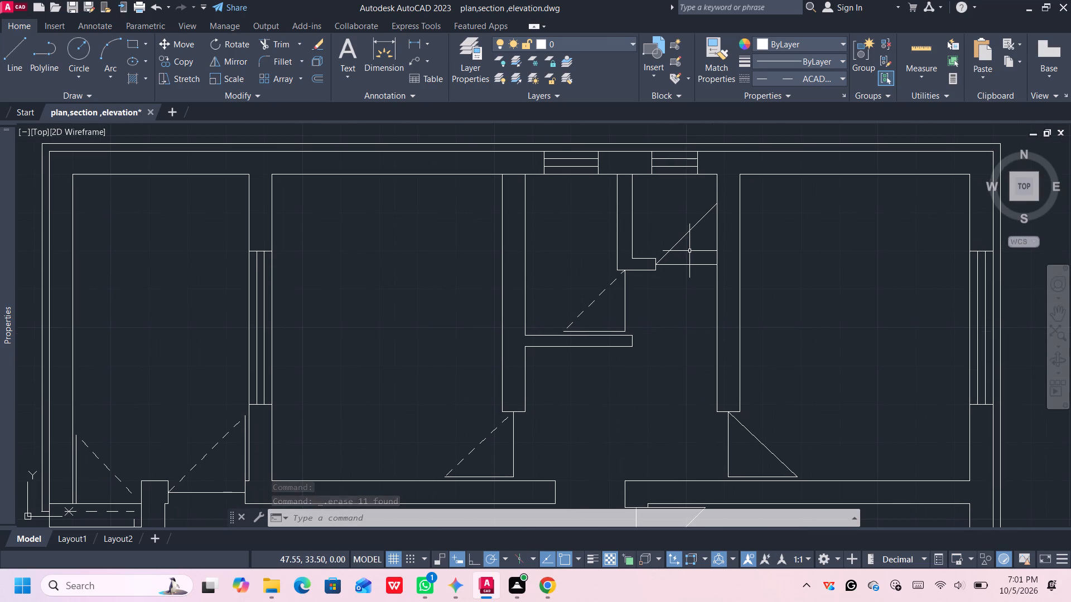
middle_click_drag(694, 268, 690, 259)
scroll(692, 240, "up", 1)
middle_click_drag(692, 240, 669, 270)
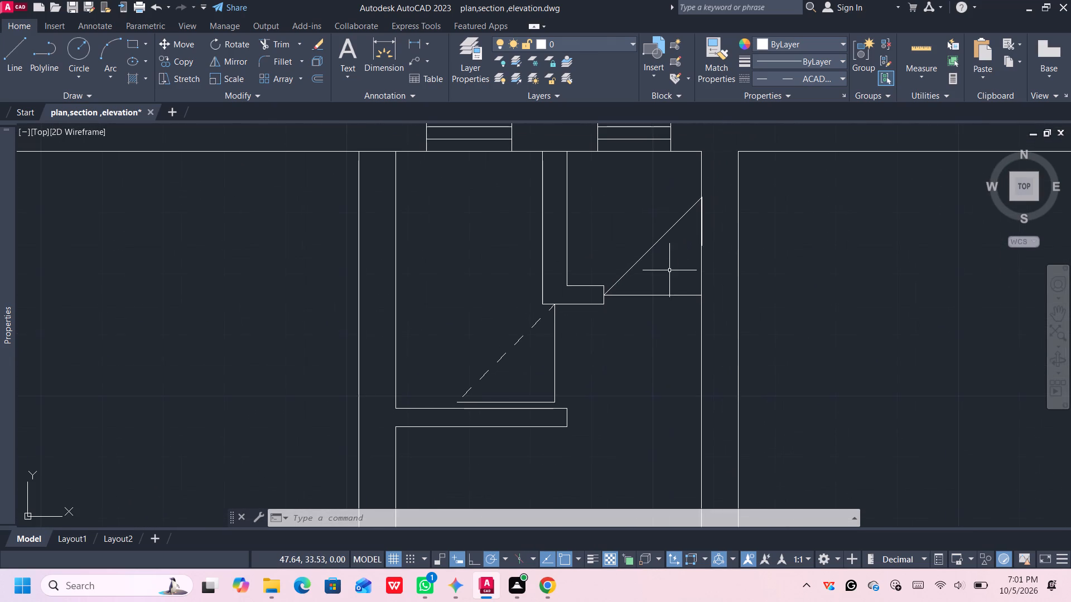
scroll(680, 265, "up", 1)
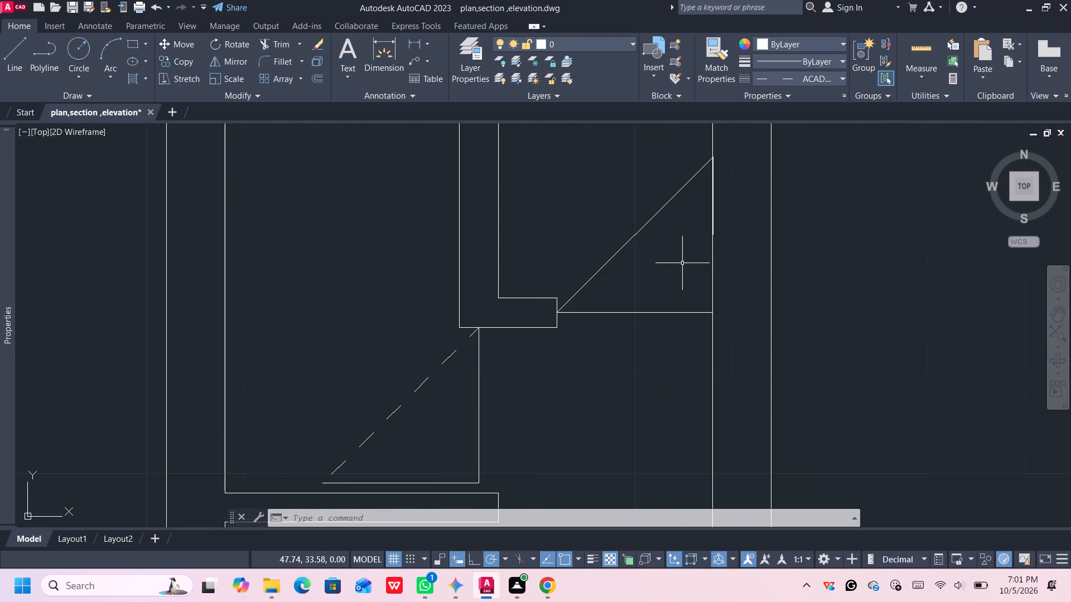
key("l")
key("Return")
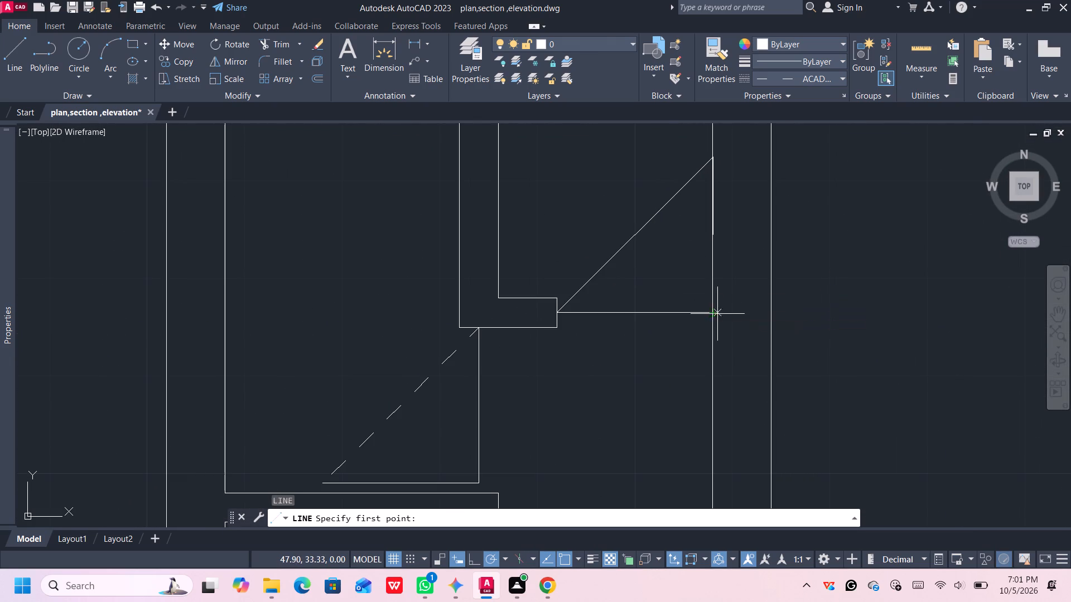
left_click(711, 313)
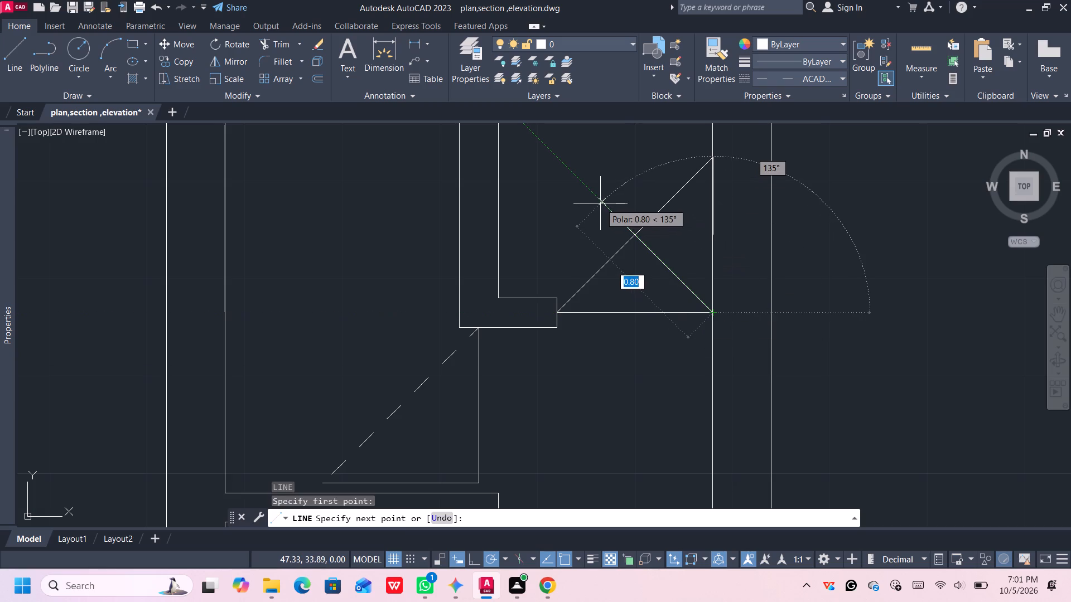
left_click(600, 203)
key("space")
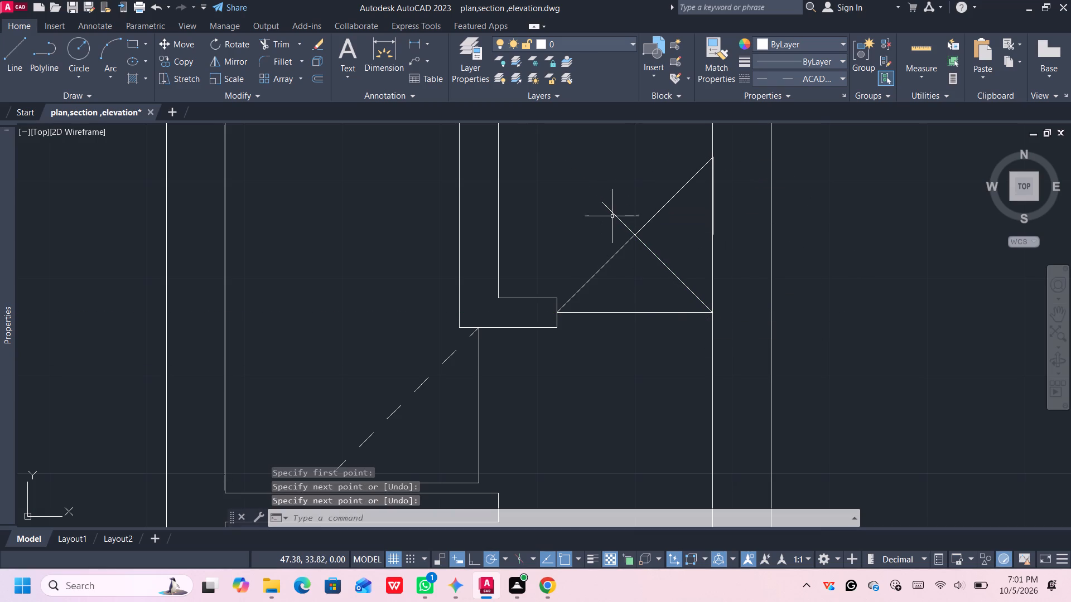
Shorten the helper line to about 0.35 by stretching its southeast end to its midpoint and its northwest end inward about 0.06.
left_click(612, 216)
scroll(611, 216, "up", 1)
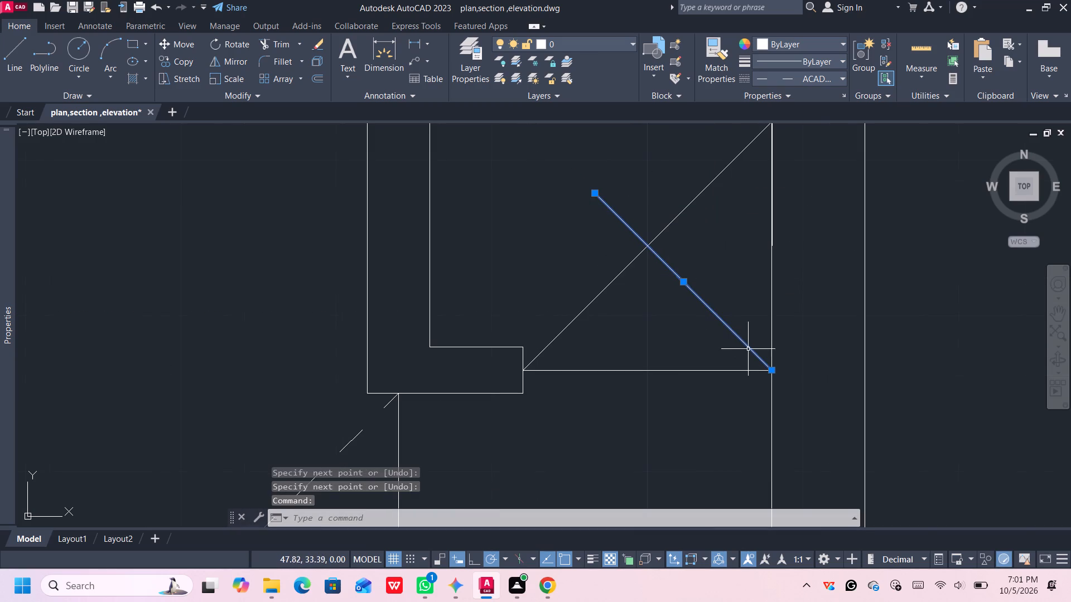
left_click(773, 371)
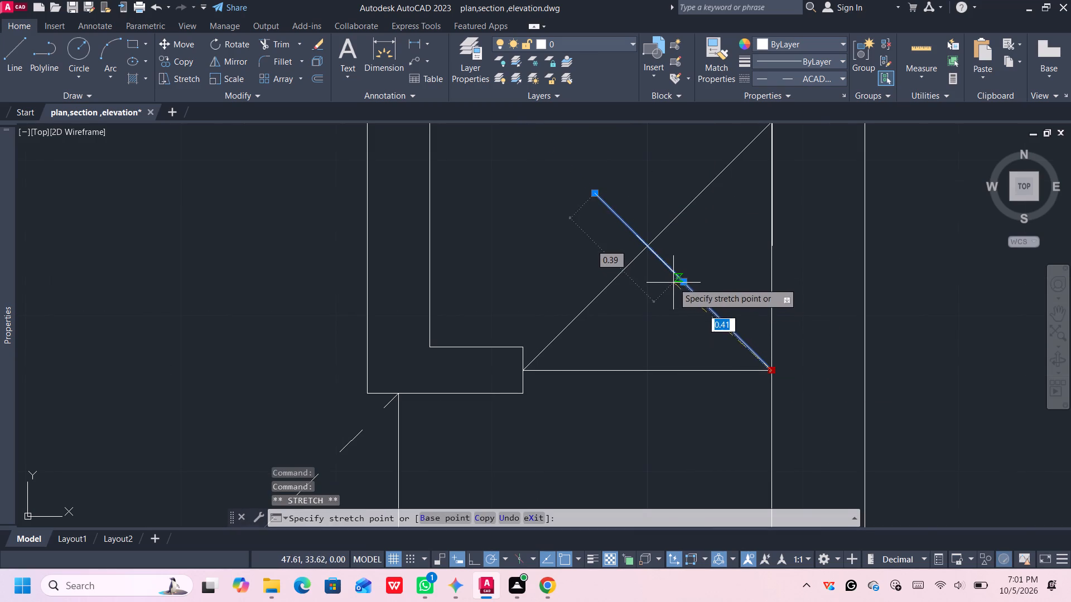
left_click(683, 281)
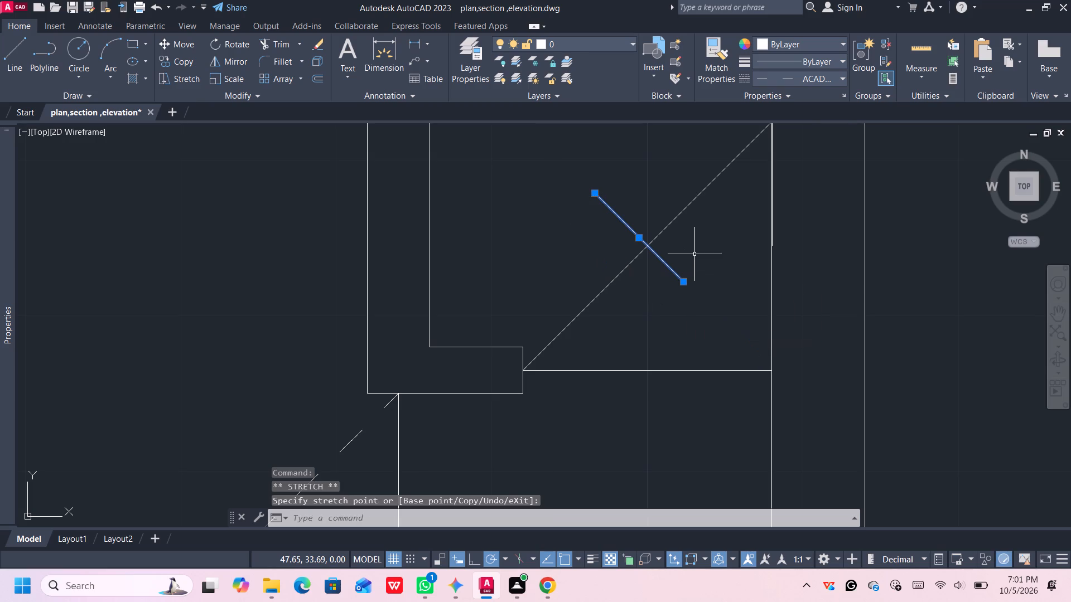
scroll(695, 254, "down", 1)
middle_click_drag(695, 254, 698, 277)
scroll(638, 247, "up", 1)
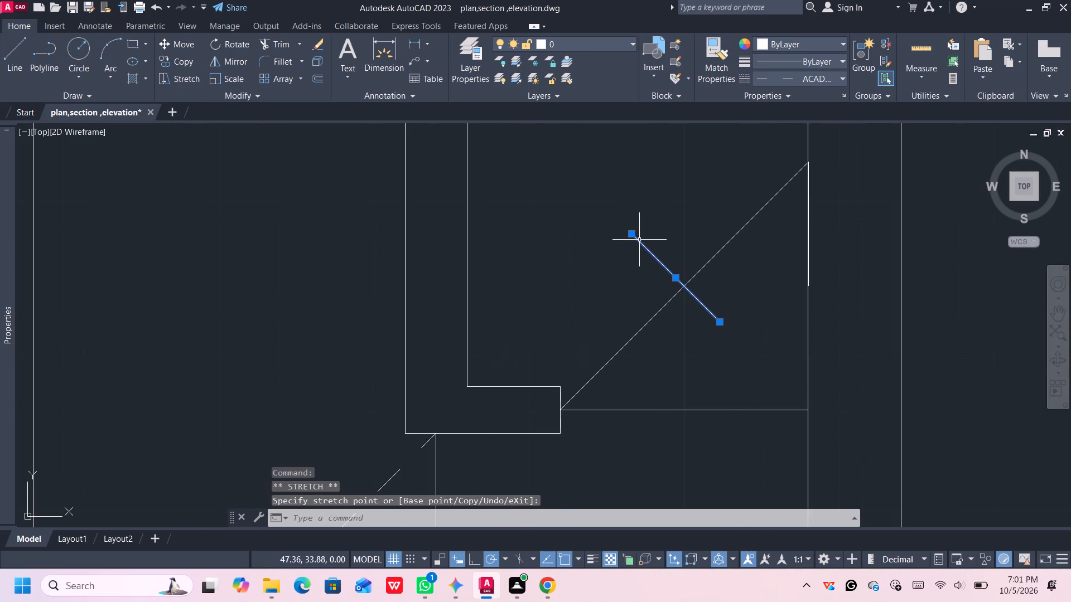
left_click(632, 235)
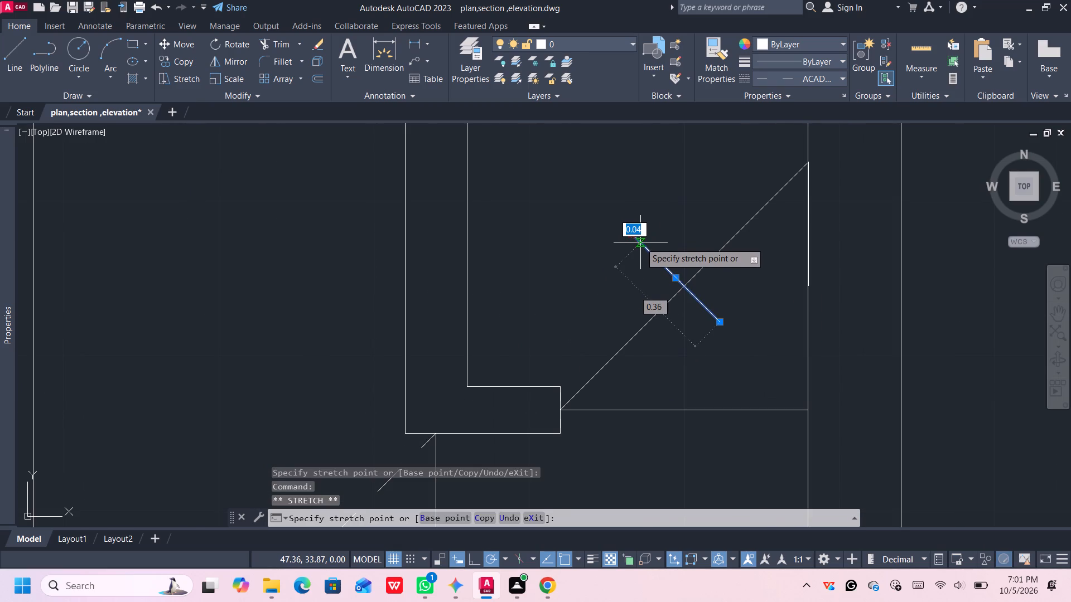
scroll(640, 243, "up", 2)
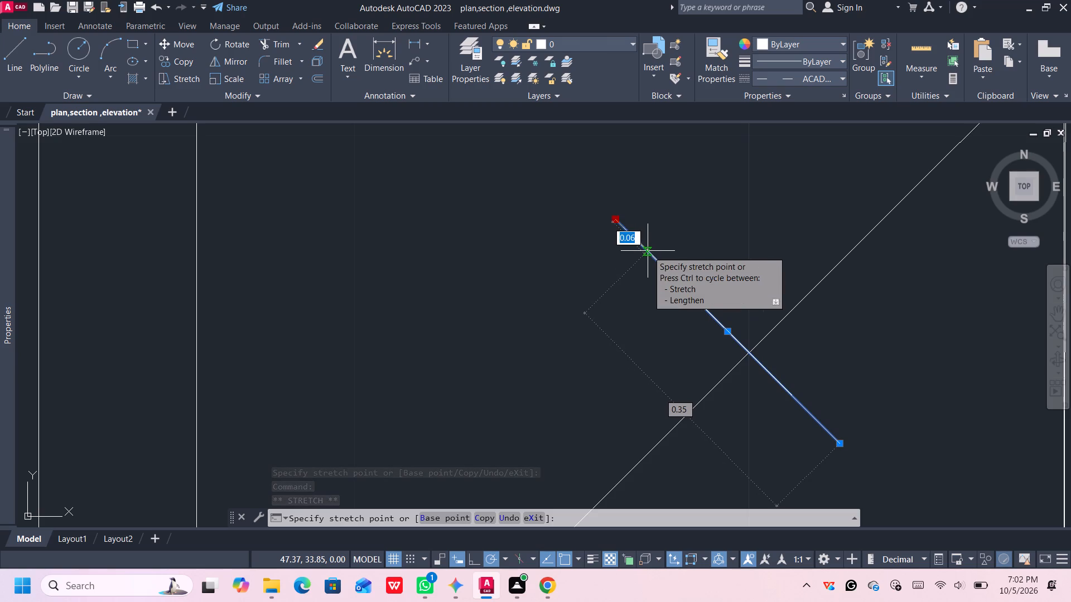
left_click(648, 251)
Offset the helper line 0.1 repeatedly toward the northeast, making five copies up to the diagonal's upper end.
scroll(649, 255, "down", 4)
scroll(756, 352, "down", 2)
middle_click_drag(761, 365, 710, 299)
middle_click_drag(728, 309, 676, 326)
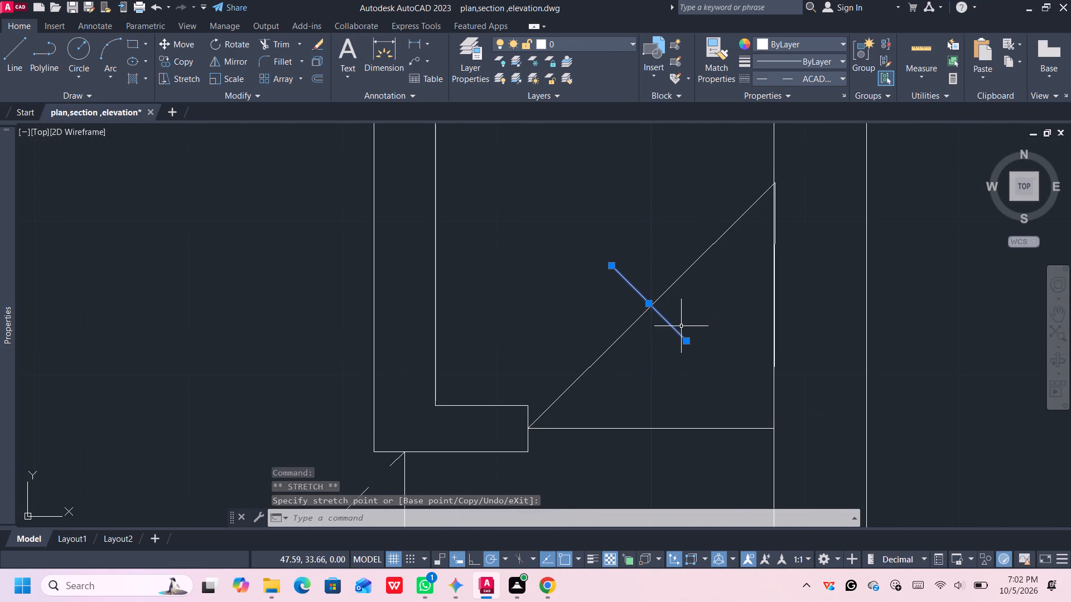
key("o")
key("Return")
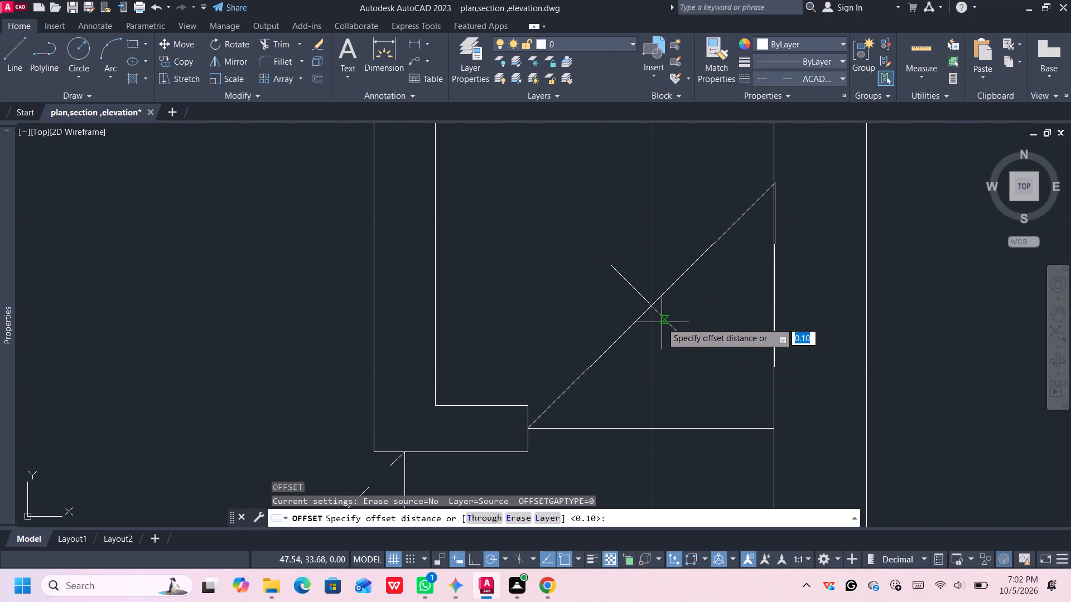
left_click(662, 322)
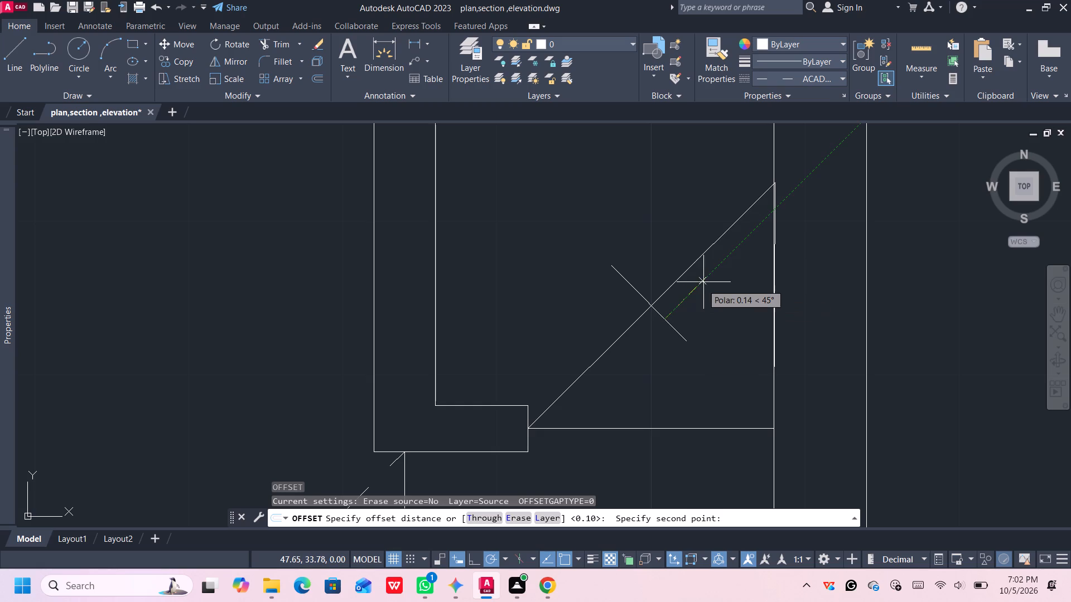
type("0.1")
key("Return")
left_click(706, 278)
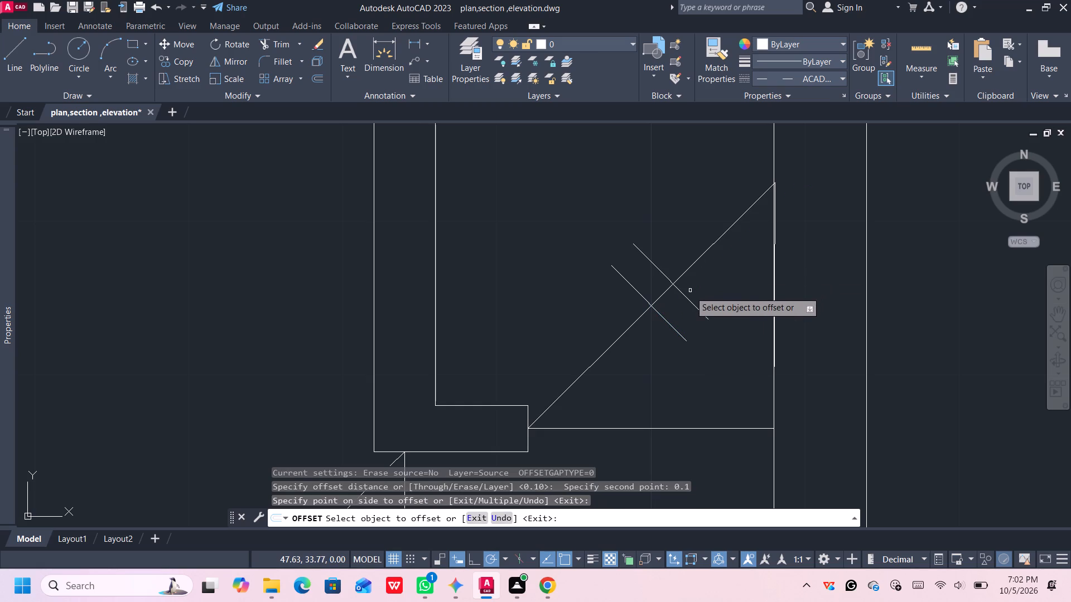
left_click(688, 298)
left_click(707, 283)
left_click(711, 276)
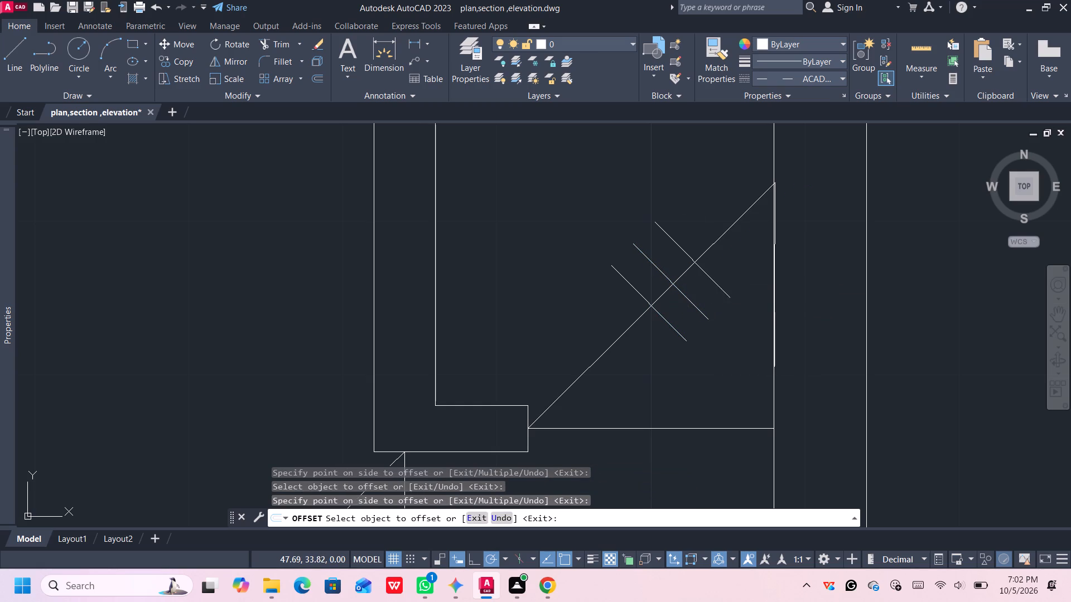
left_click(725, 266)
left_click(726, 251)
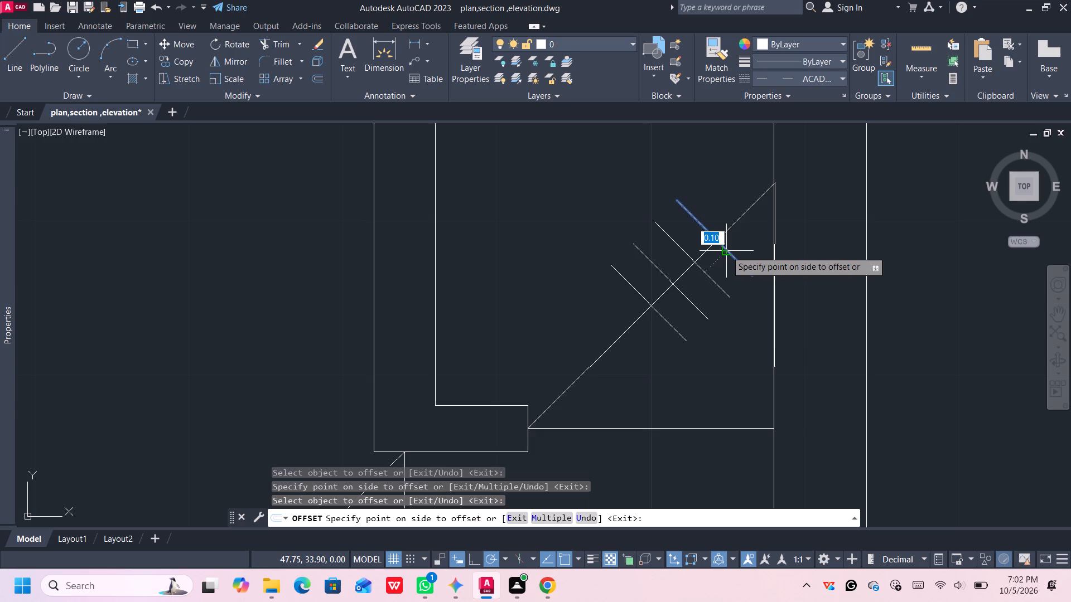
left_click(746, 237)
left_click(752, 231)
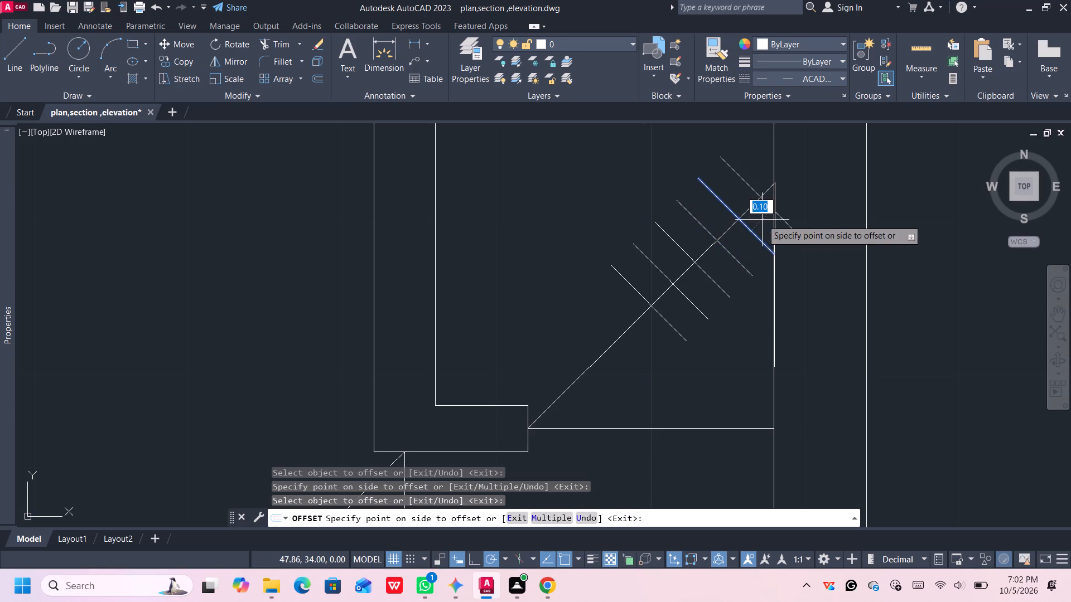
left_click(764, 217)
Offset the original helper line repeatedly by 0.1 toward the southwest, making five copies down to the diagonal's lower end.
scroll(765, 215, "up", 1)
scroll(765, 218, "down", 1)
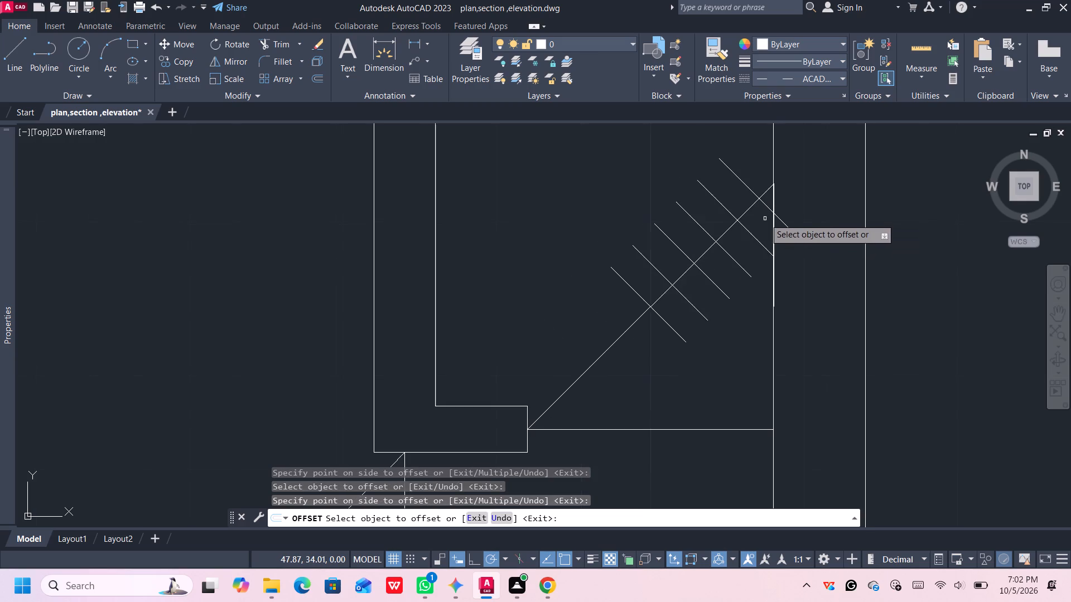
middle_click_drag(761, 232, 757, 207)
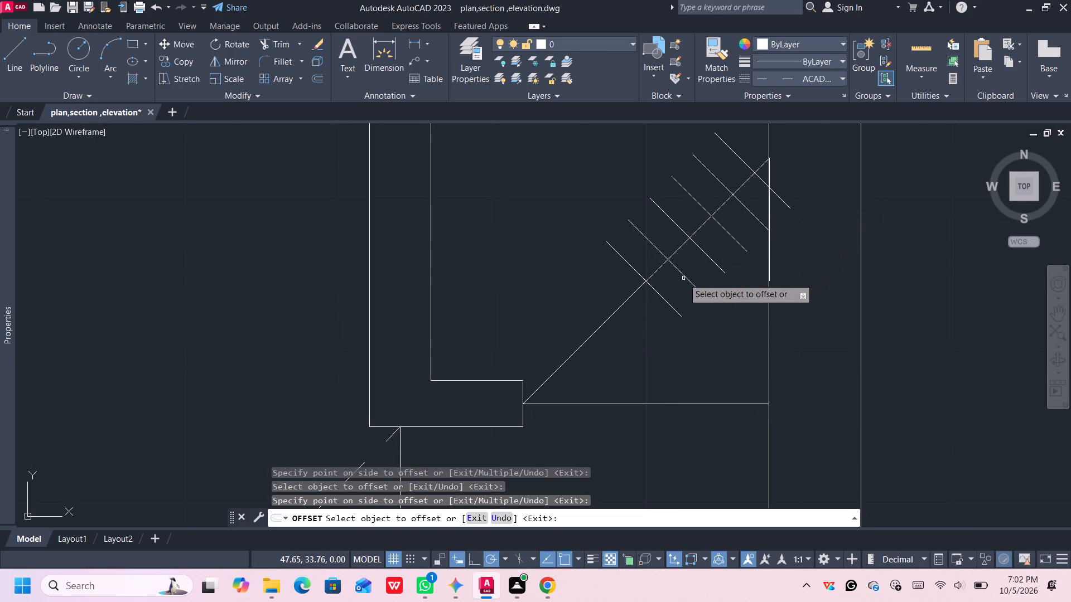
left_click(660, 297)
left_click(651, 313)
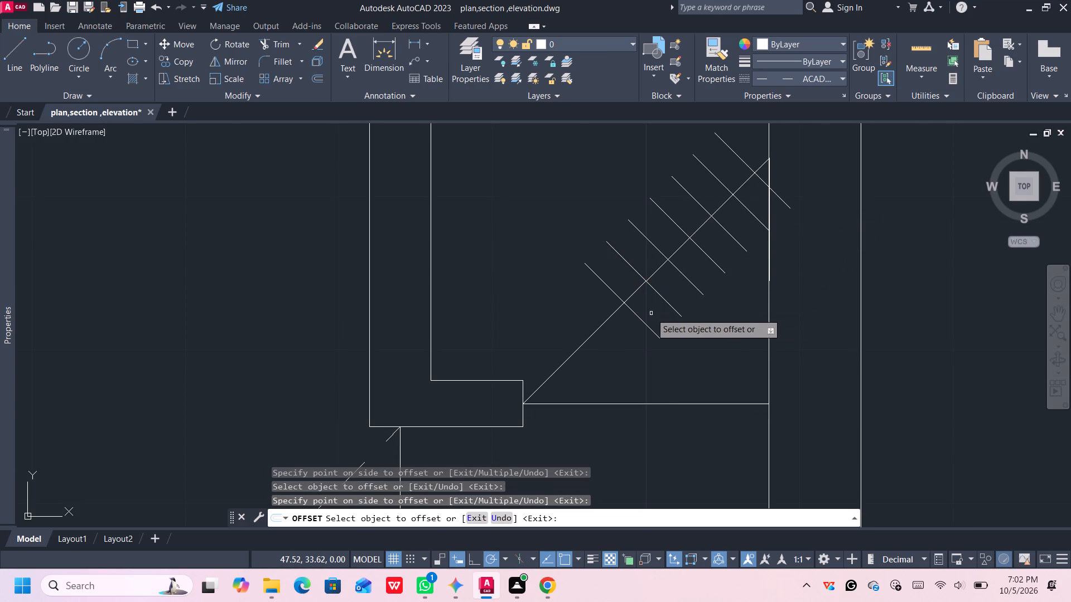
left_click(644, 321)
left_click(626, 342)
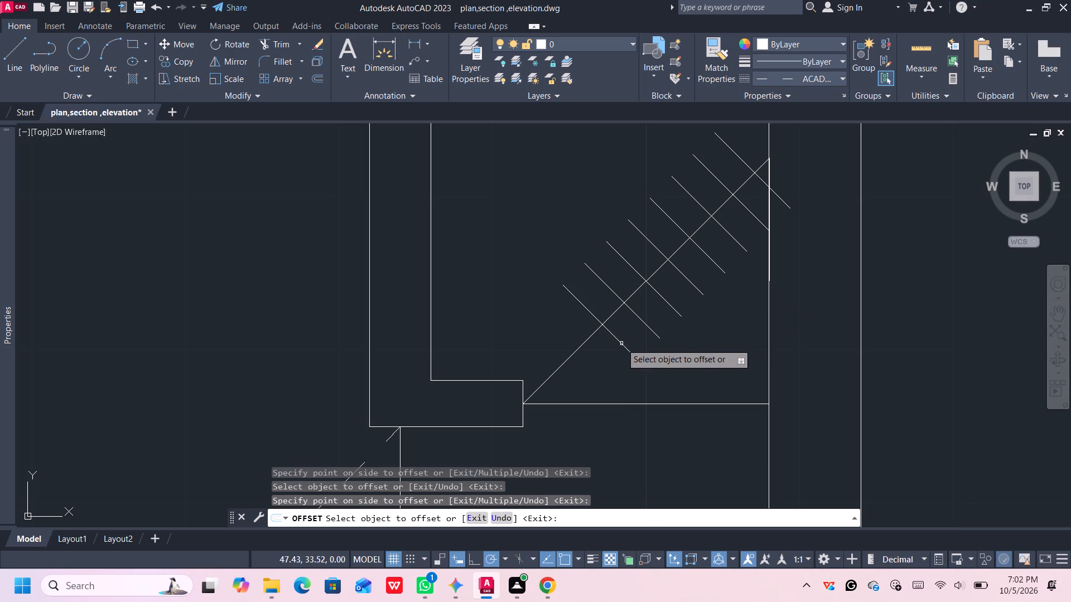
left_click(621, 344)
left_click(604, 358)
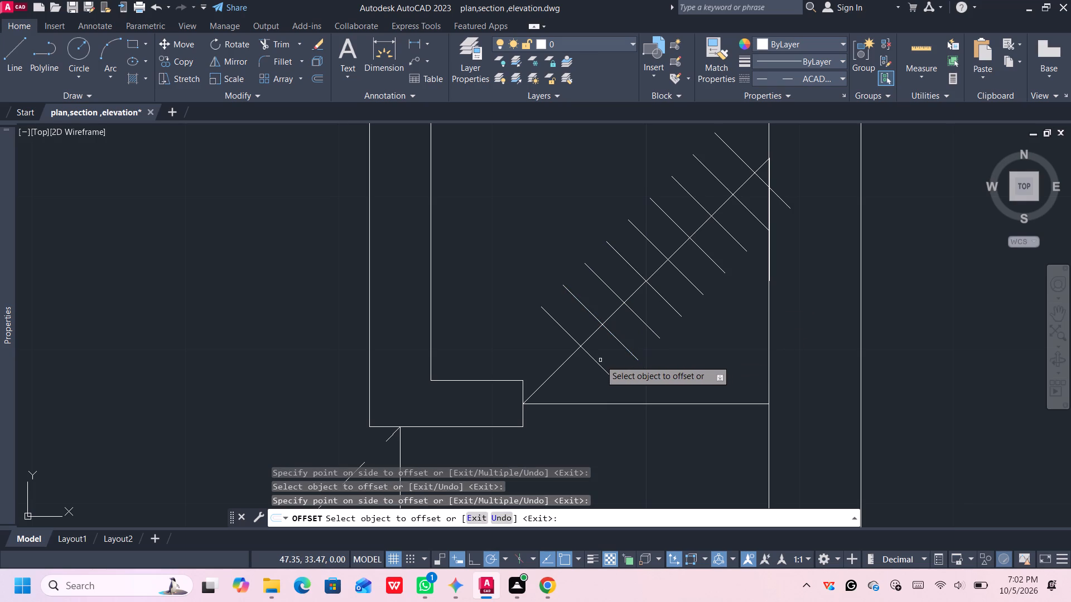
left_click(595, 363)
left_click(586, 375)
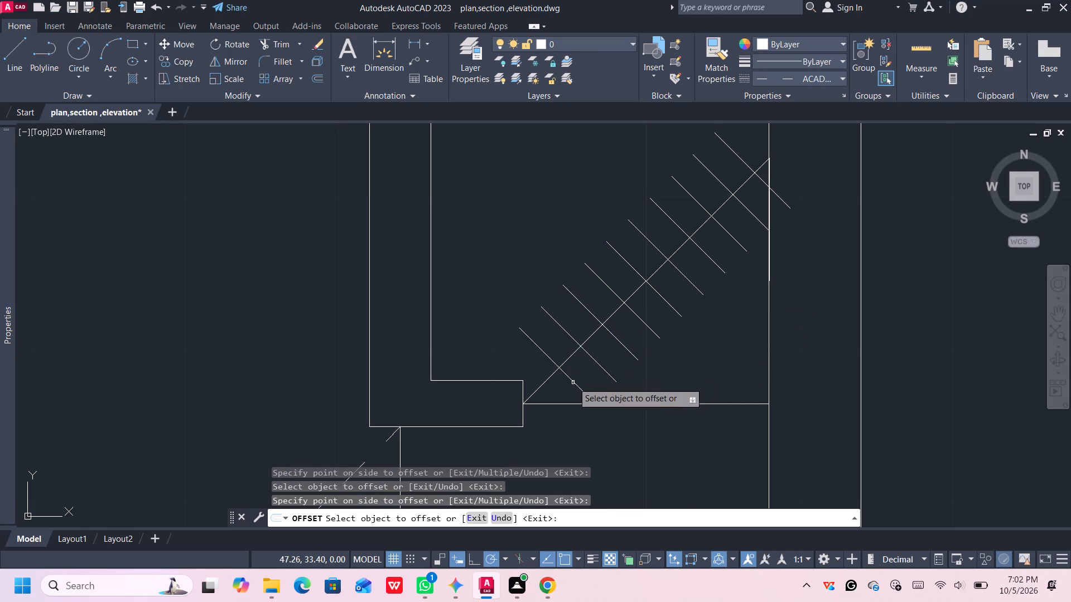
left_click(573, 382)
left_click(552, 396)
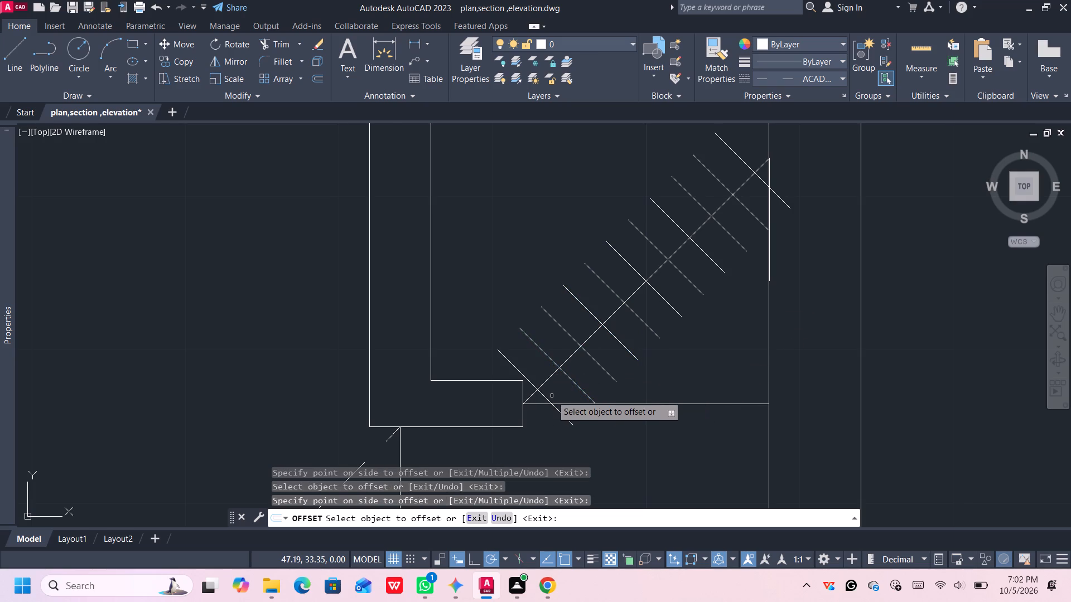
scroll(557, 389, "down", 2)
middle_click_drag(557, 388, 533, 338)
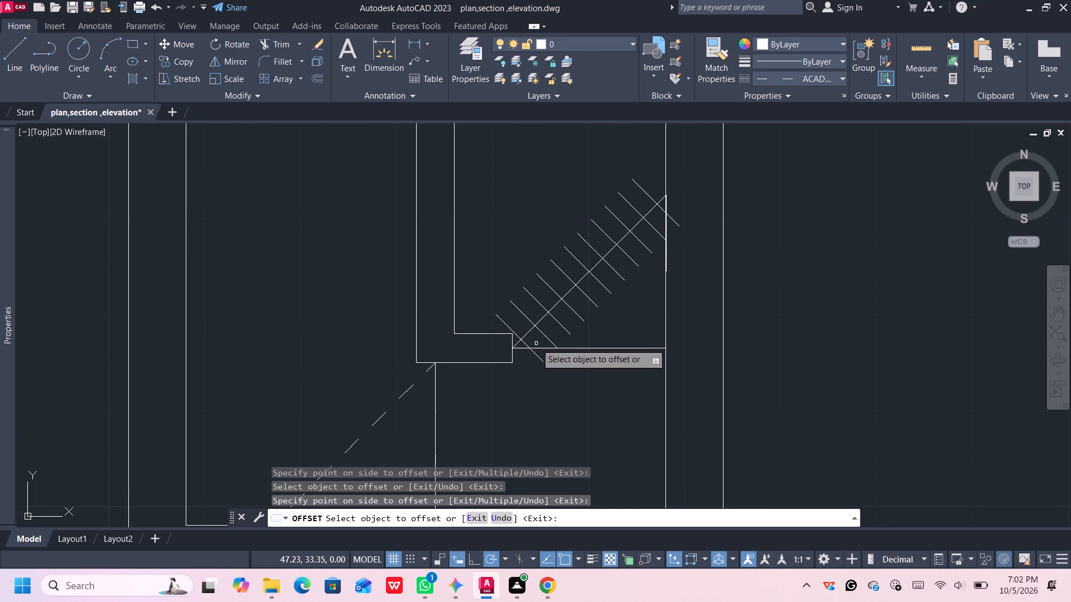
With Ortho on, stretch the upper end of the northeast door's vertical line horizontally onto the adjacent wall line.
middle_click_drag(628, 312, 635, 319)
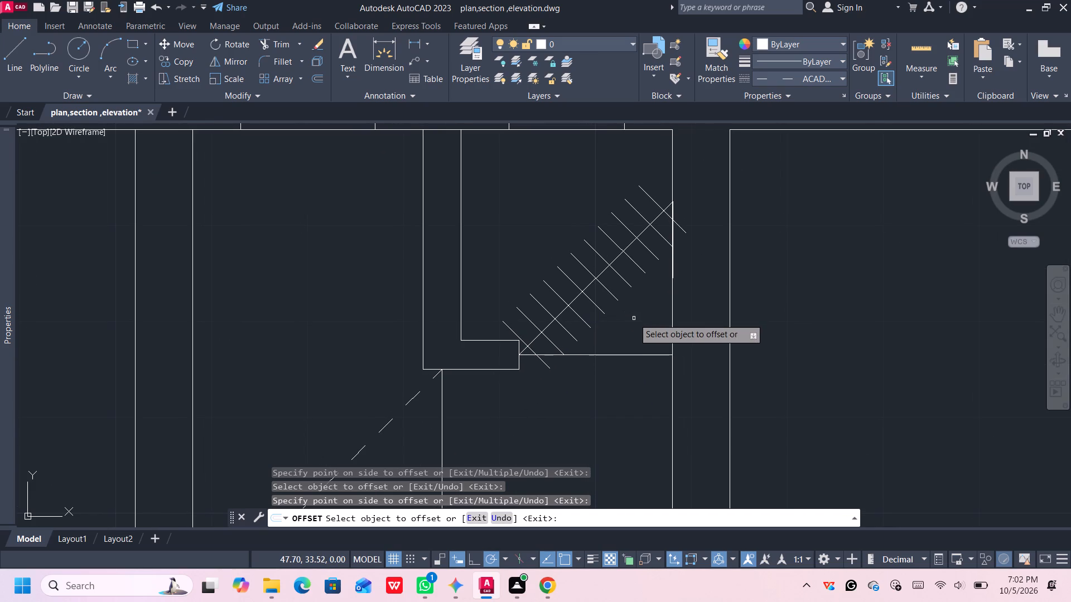
key("space")
scroll(665, 258, "up", 1)
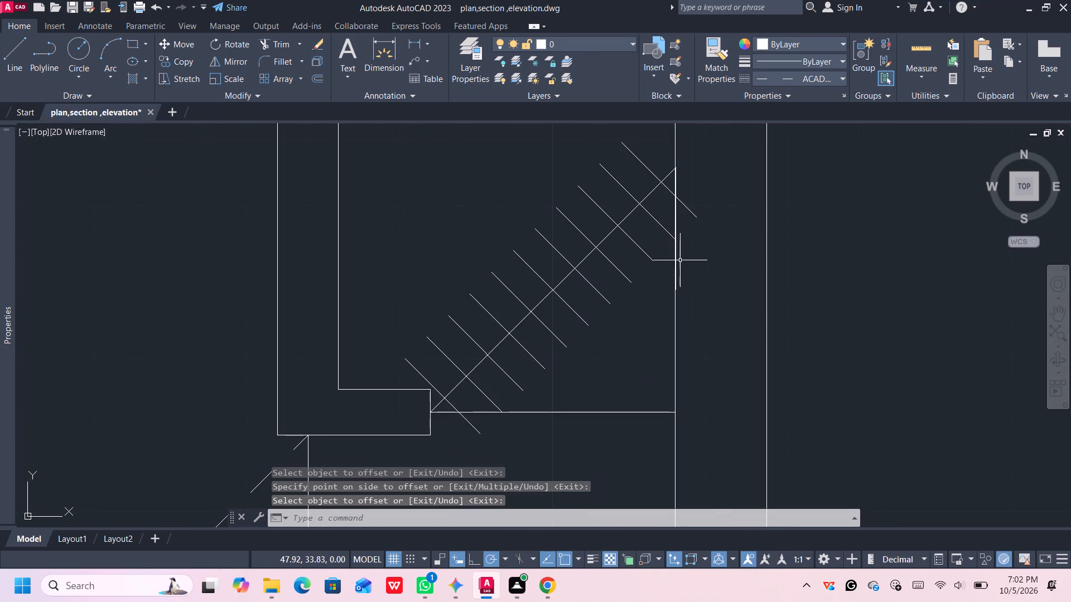
scroll(680, 260, "up", 2)
left_click(665, 273)
scroll(674, 260, "down", 3)
middle_click_drag(674, 260, 667, 341)
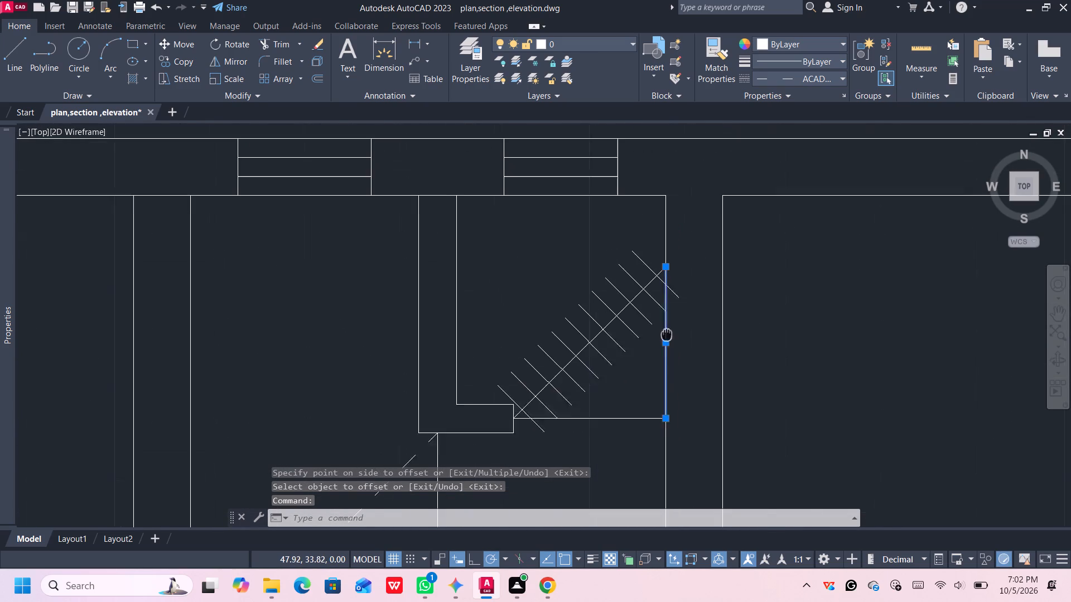
middle_click_drag(667, 341, 667, 342)
scroll(661, 298, "up", 6)
middle_click_drag(698, 237, 698, 328)
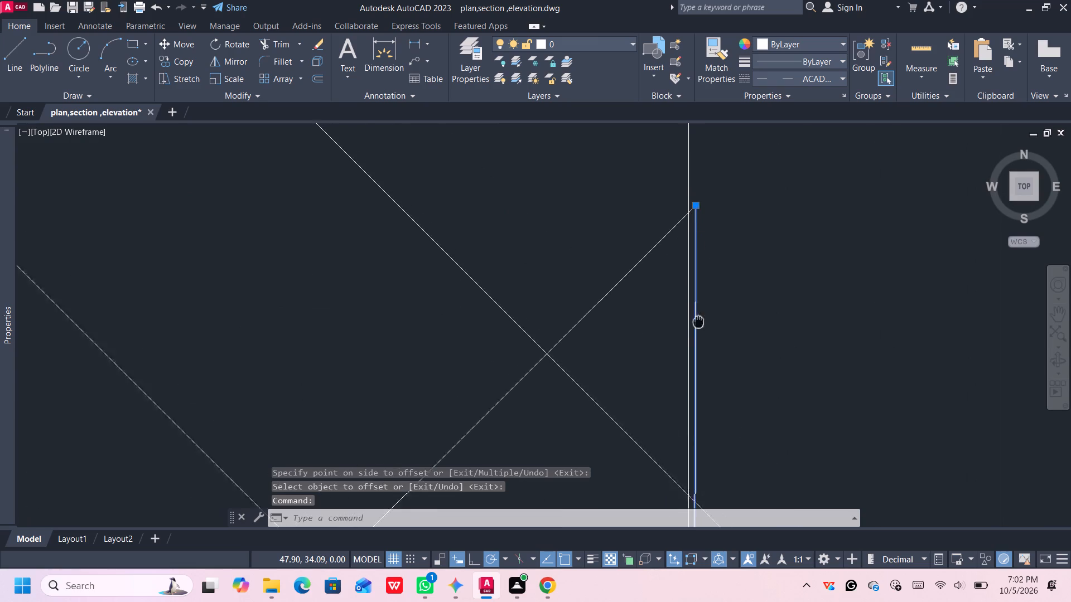
middle_click_drag(698, 328, 699, 333)
scroll(689, 229, "up", 2)
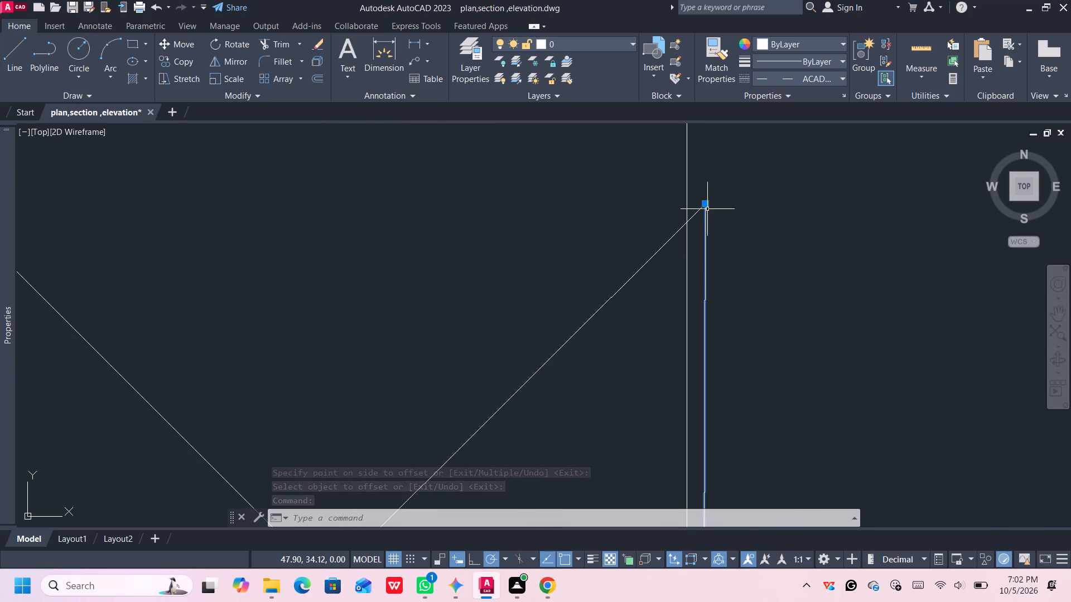
scroll(707, 221, "down", 4)
scroll(707, 221, "up", 4)
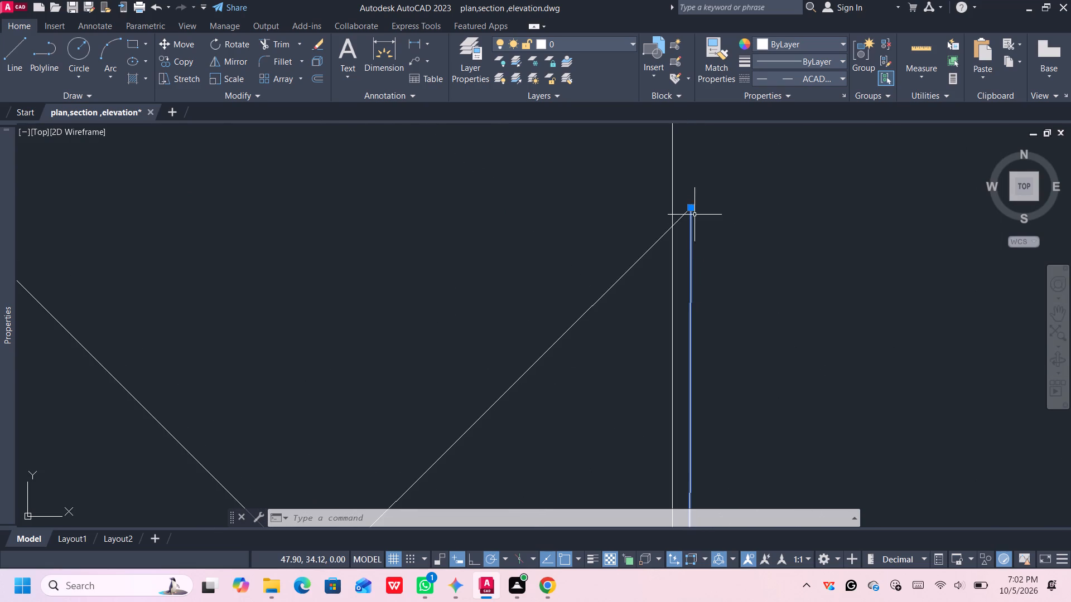
left_click(691, 211)
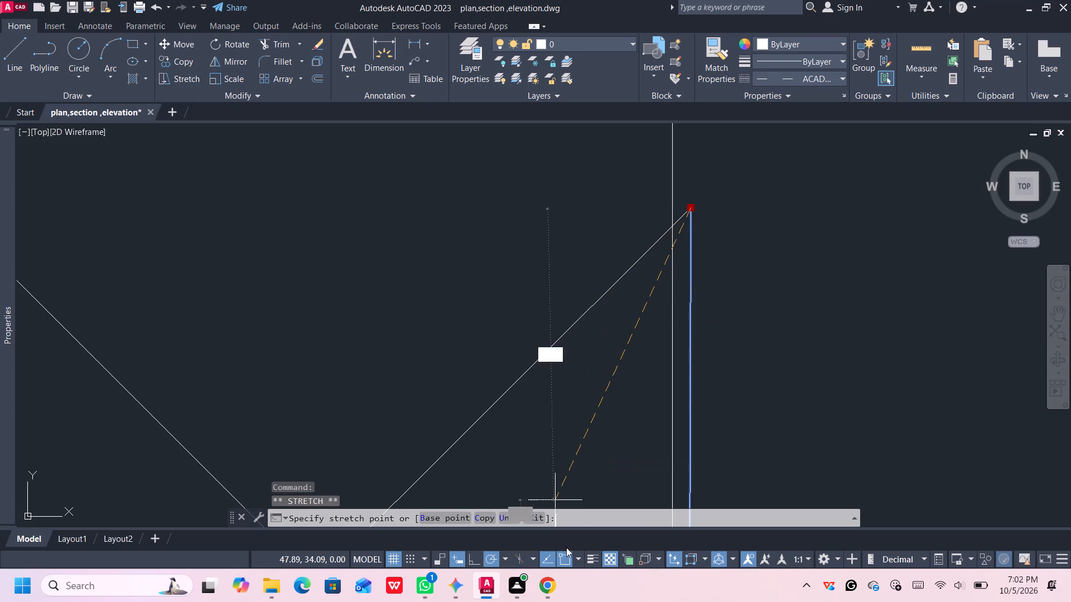
left_click(466, 560)
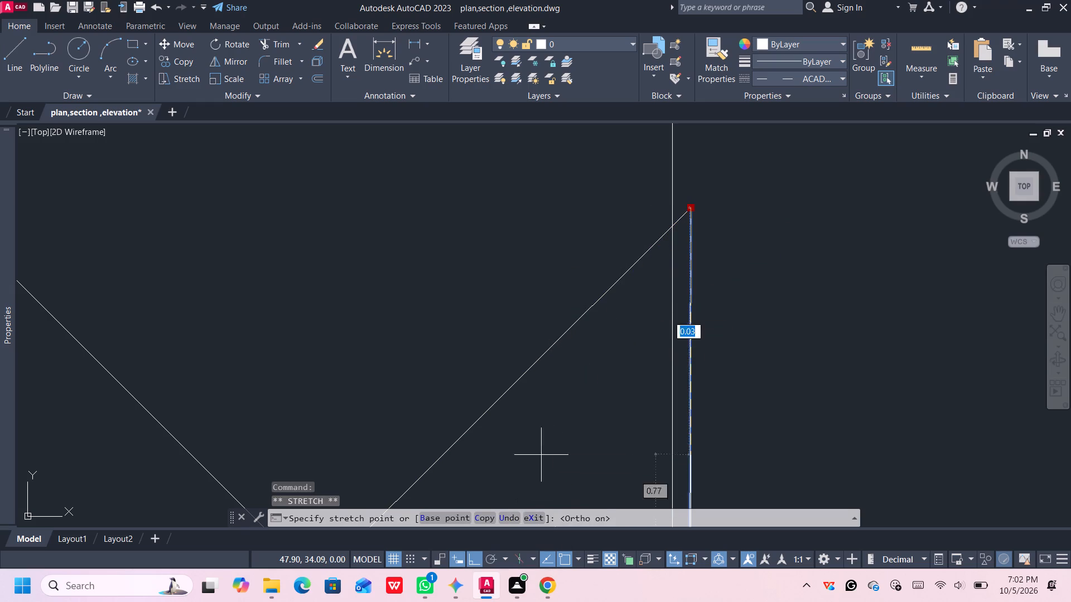
left_click(671, 207)
scroll(664, 272, "down", 1)
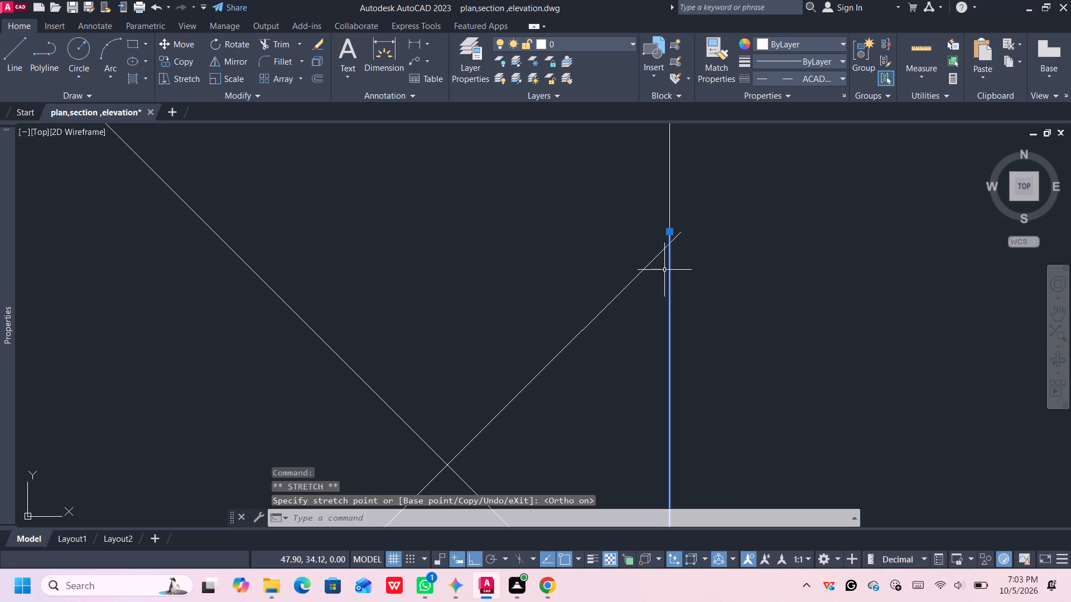
Stretch the upper end of the northeast door's diagonal to the top endpoint of its vertical line.
left_click(659, 255)
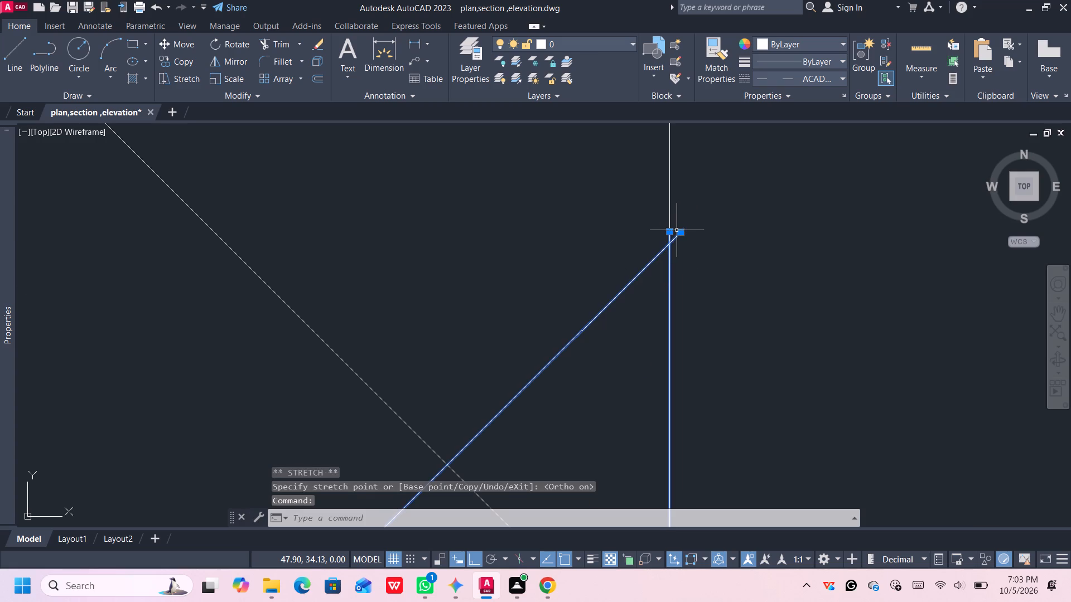
left_click(680, 232)
left_click(672, 231)
scroll(677, 255, "down", 2)
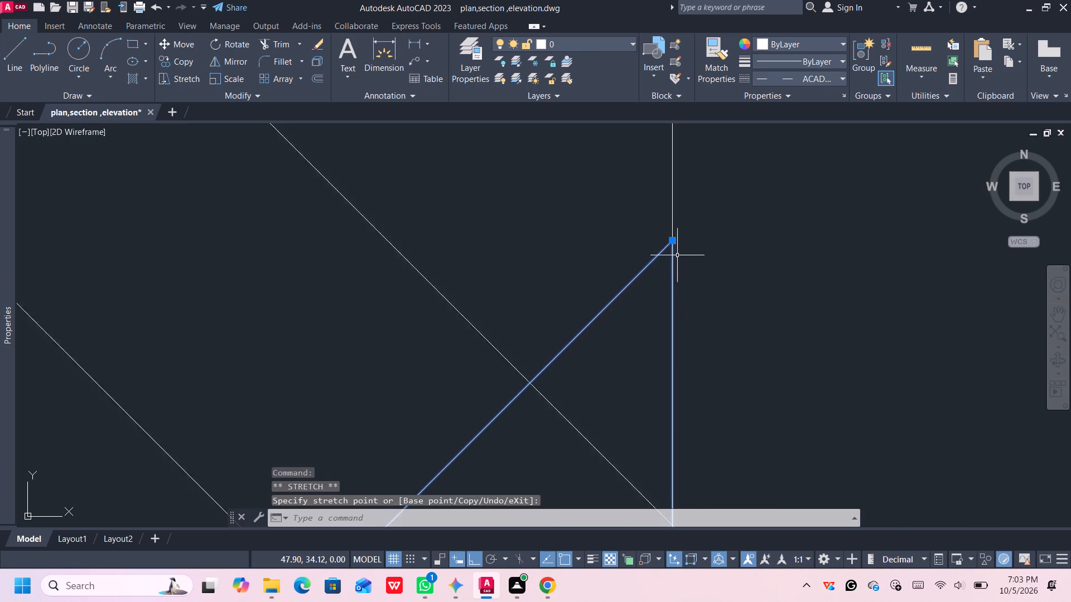
scroll(678, 256, "down", 9)
middle_click_drag(698, 324, 683, 271)
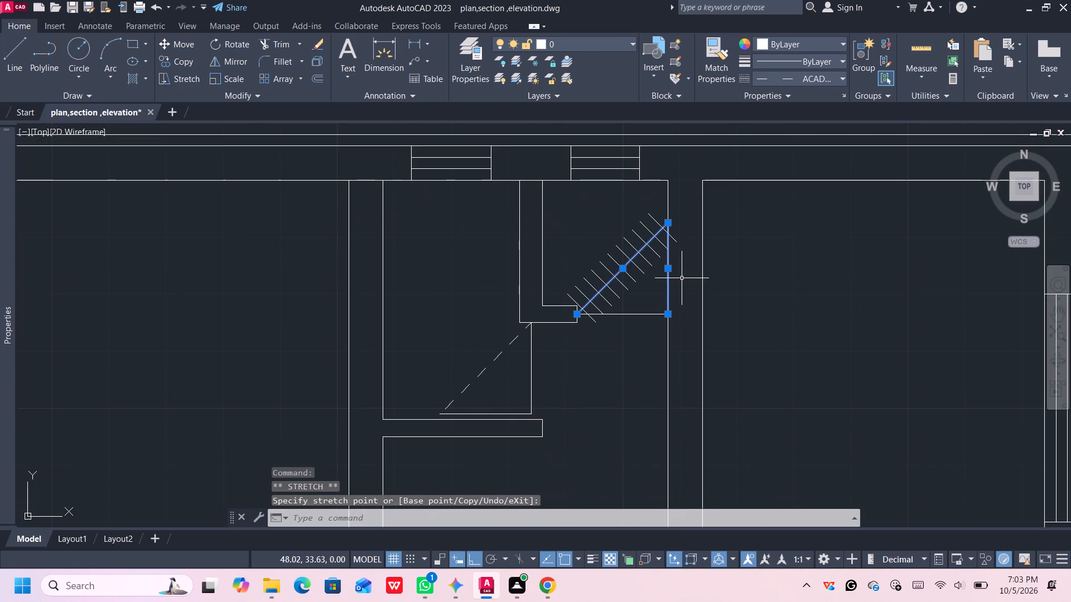
key("Escape")
Trim every other diagonal segment between the helper lines at the northeast door, starting from the diagonal's lower end.
middle_click_drag(619, 313, 623, 300)
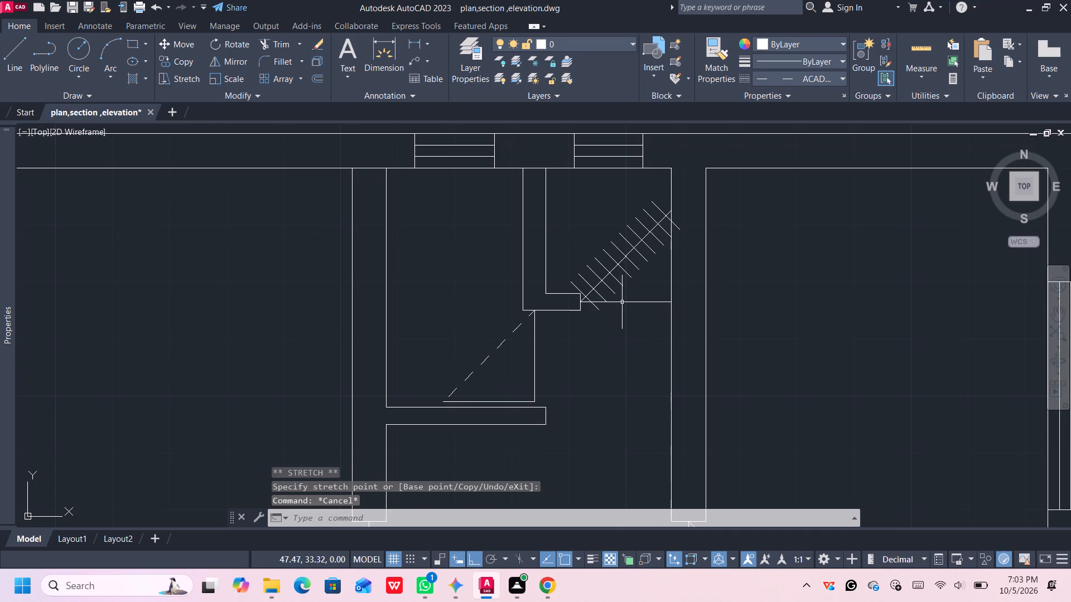
key("t")
key("r")
key("Return")
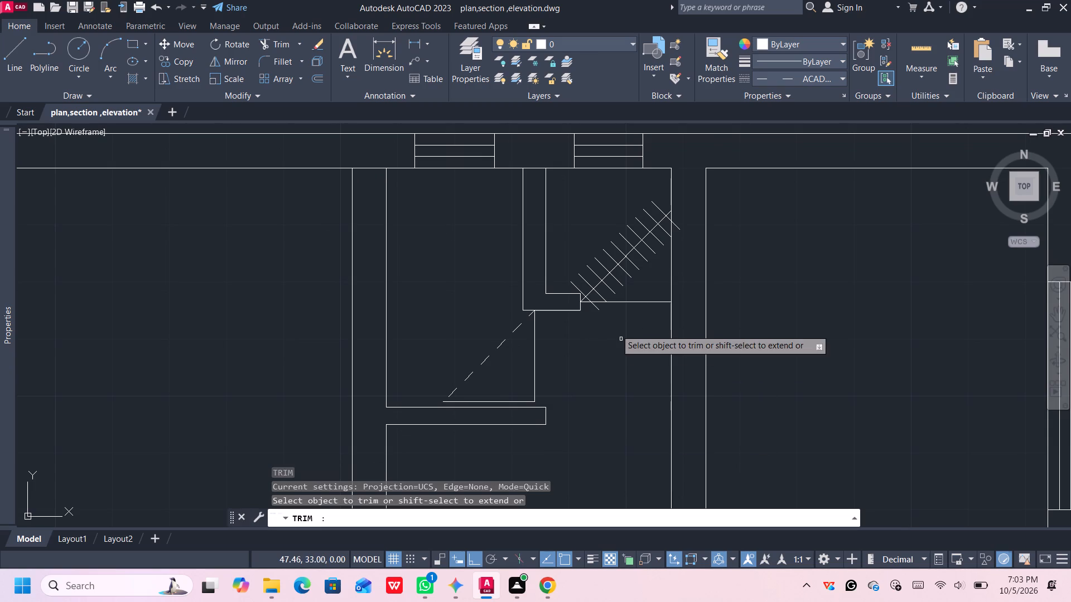
scroll(599, 318, "up", 1)
middle_click_drag(611, 294, 611, 321)
scroll(571, 319, "up", 1)
left_click(568, 312)
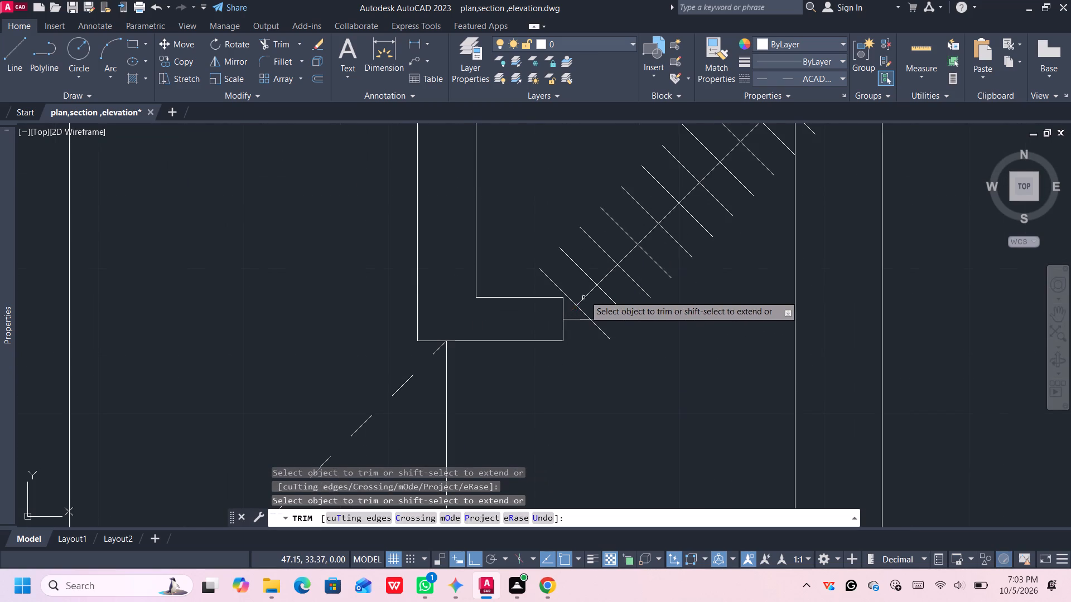
left_click(607, 276)
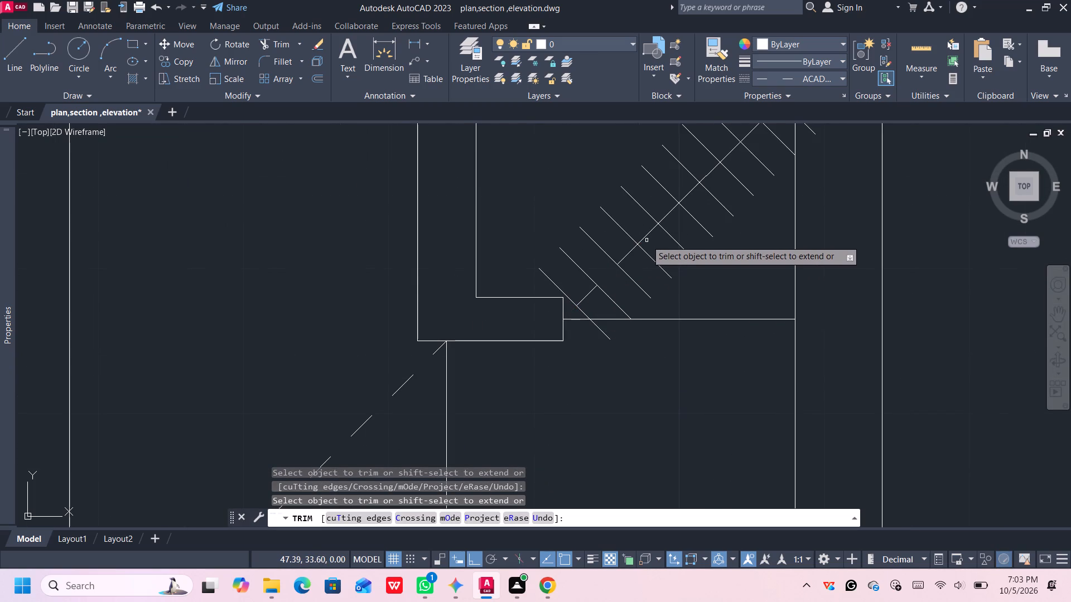
left_click(647, 238)
middle_click_drag(650, 233, 613, 321)
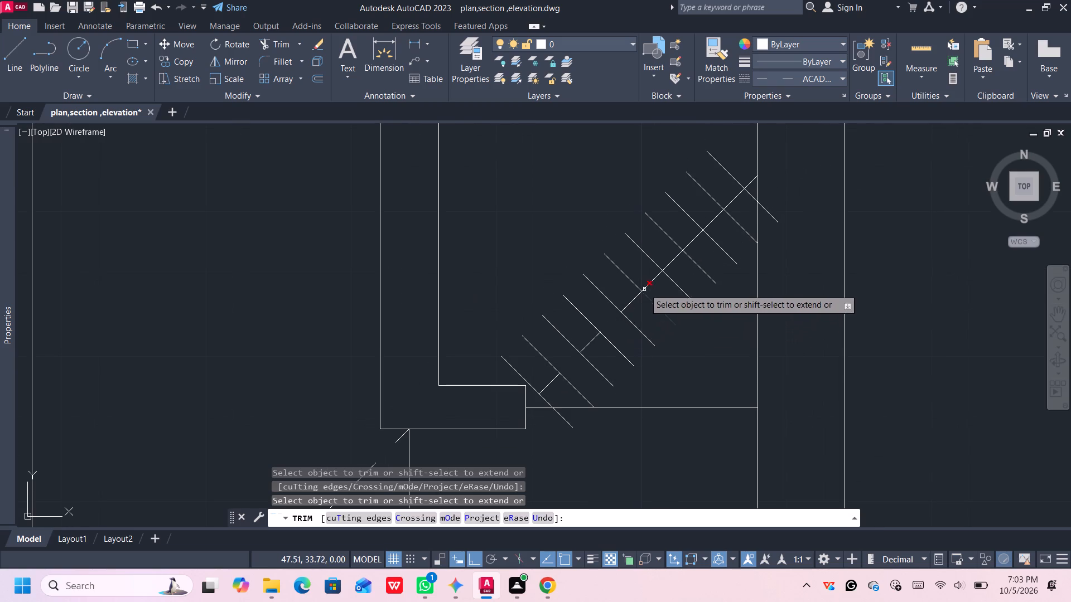
left_click(648, 281)
left_click(693, 242)
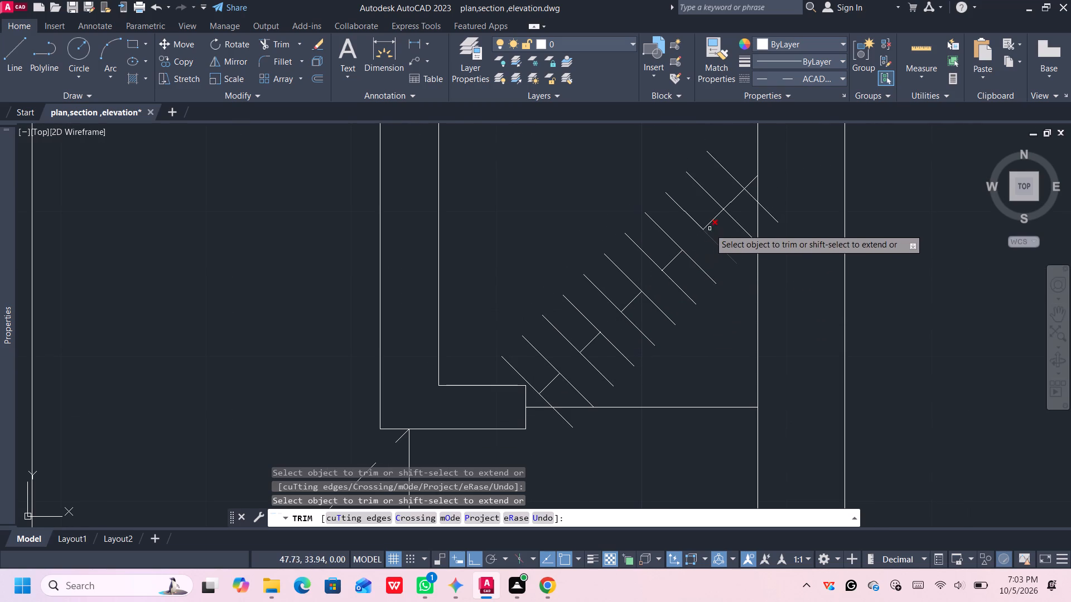
left_click(731, 205)
middle_click_drag(731, 203, 704, 226)
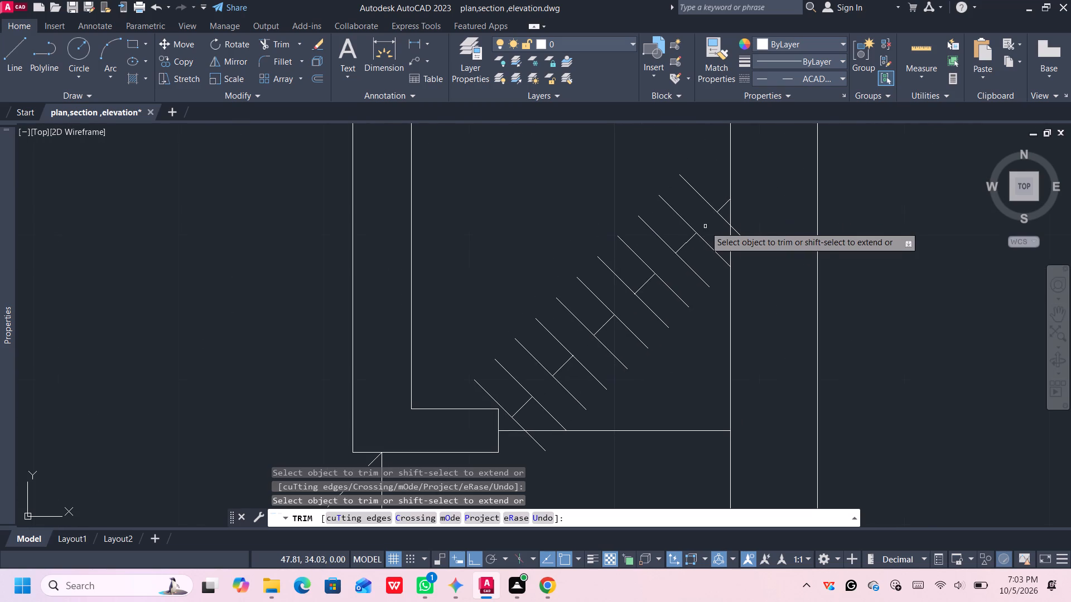
key("Escape")
Erase all eleven helper lines crossing the northeast door's dashed diagonal.
left_click(705, 187)
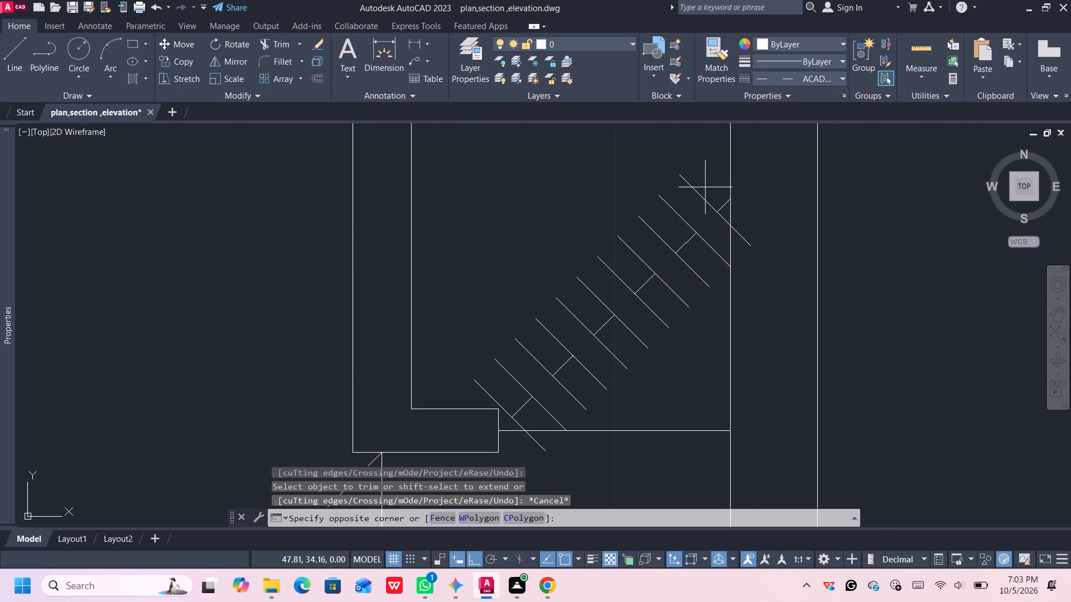
left_click(648, 215)
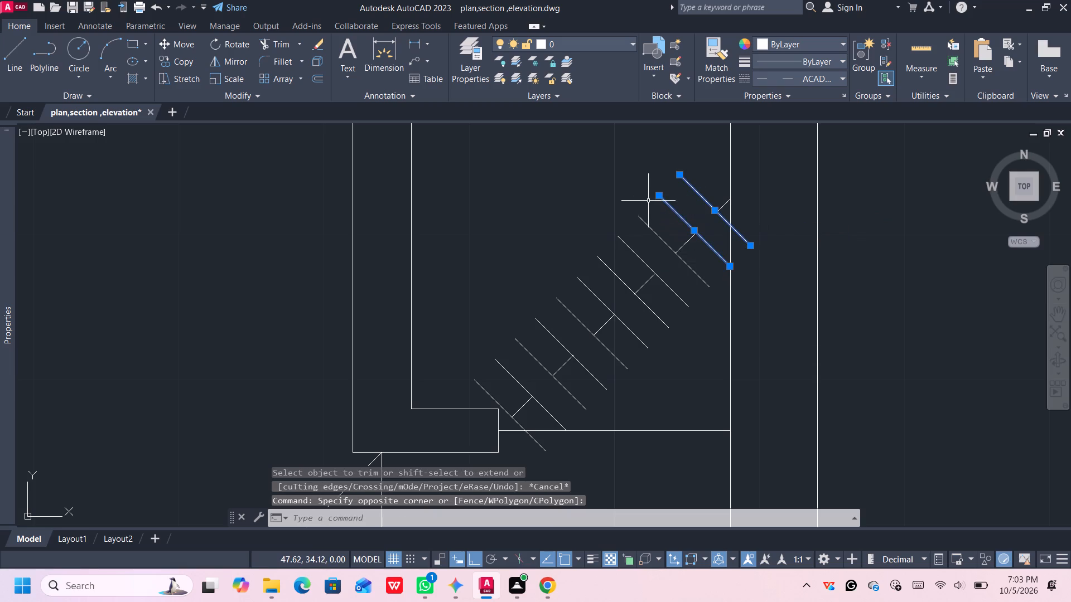
left_click(648, 201)
left_click(565, 273)
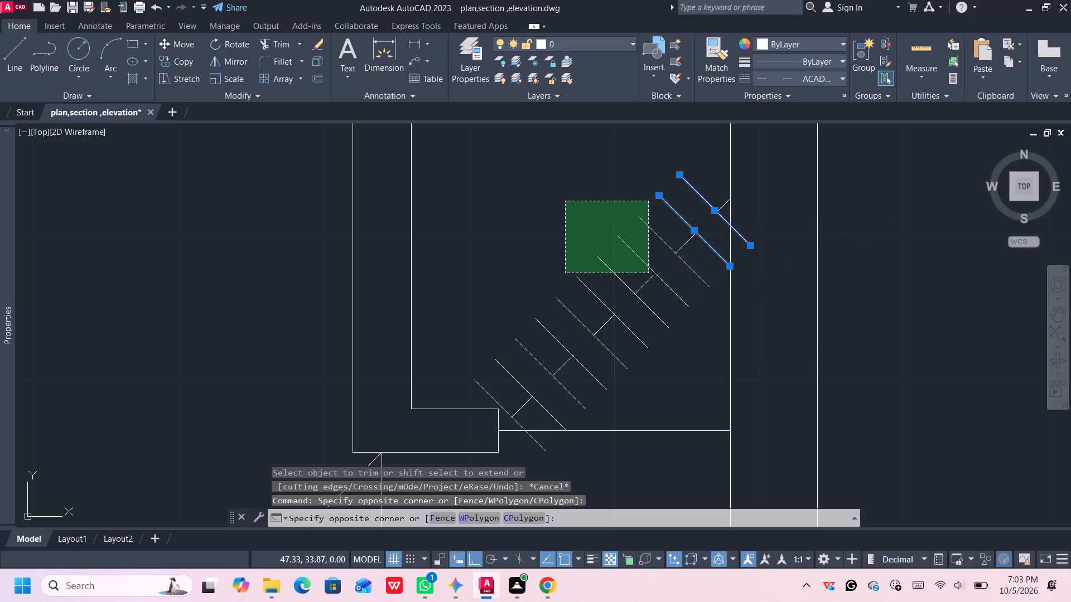
left_click(583, 265)
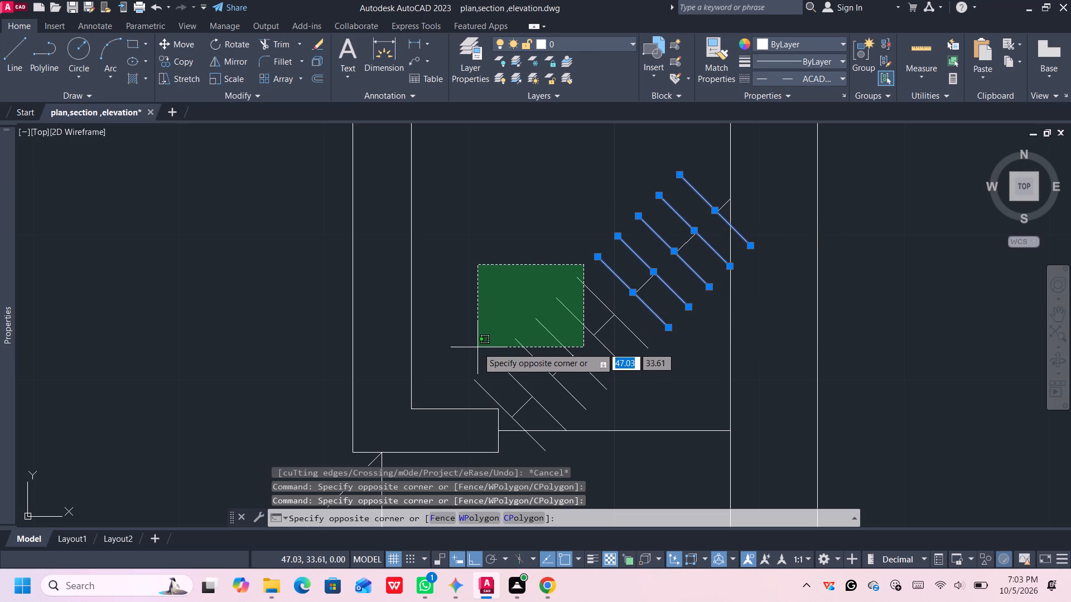
left_click(477, 347)
left_click(508, 353)
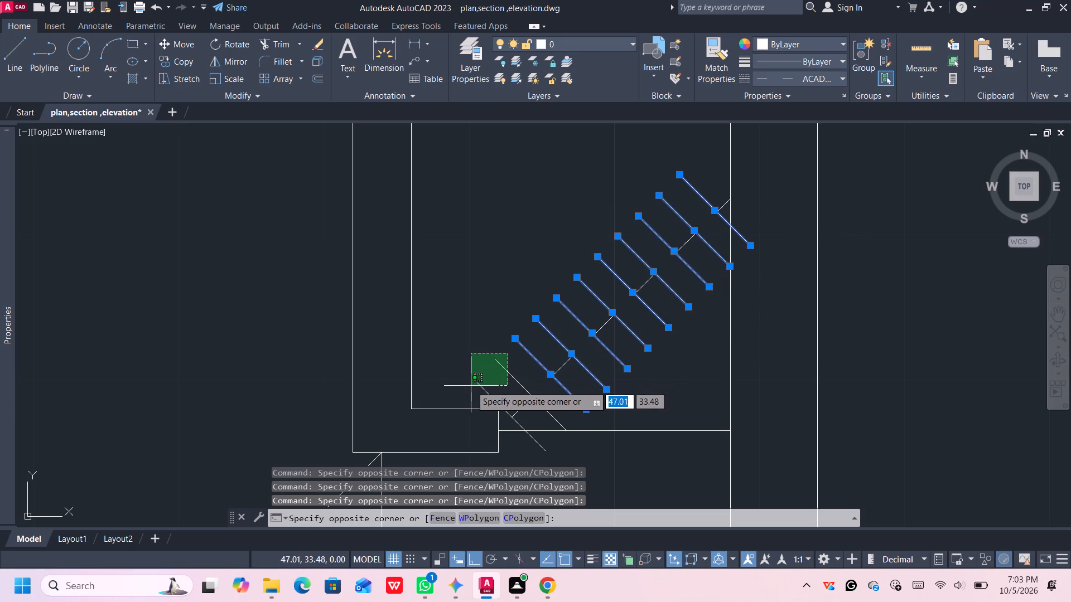
left_click(471, 386)
key("Delete")
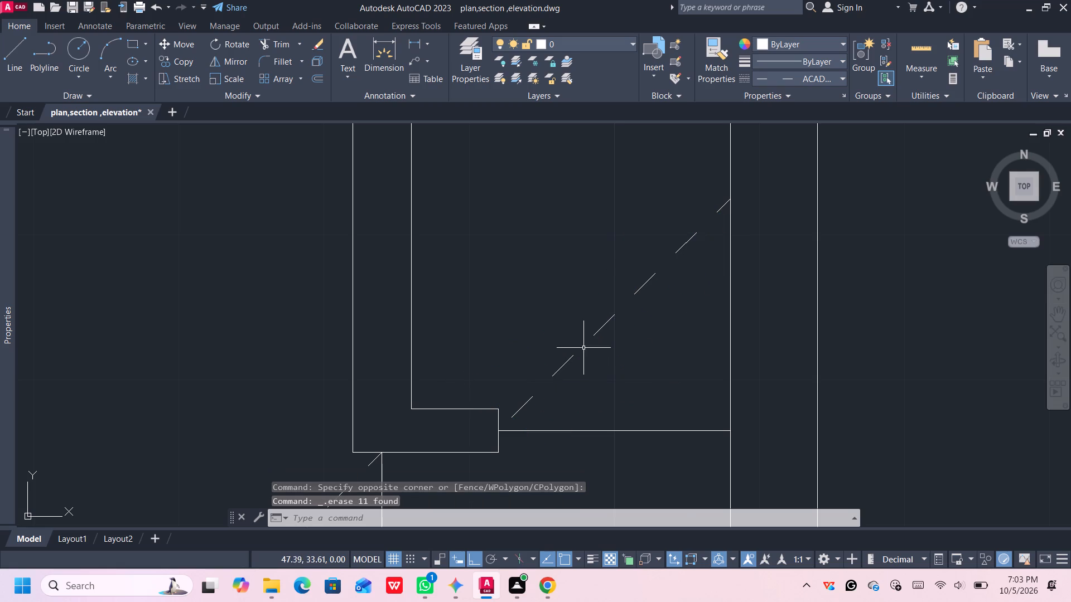
With polar tracking on, draw a 45° helper line about 0.8 long from the right-angle corner across the solid diagonal of the door above the long horizontal wall.
scroll(586, 348, "down", 2)
middle_click_drag(615, 366, 579, 240)
middle_click_drag(599, 367, 549, 220)
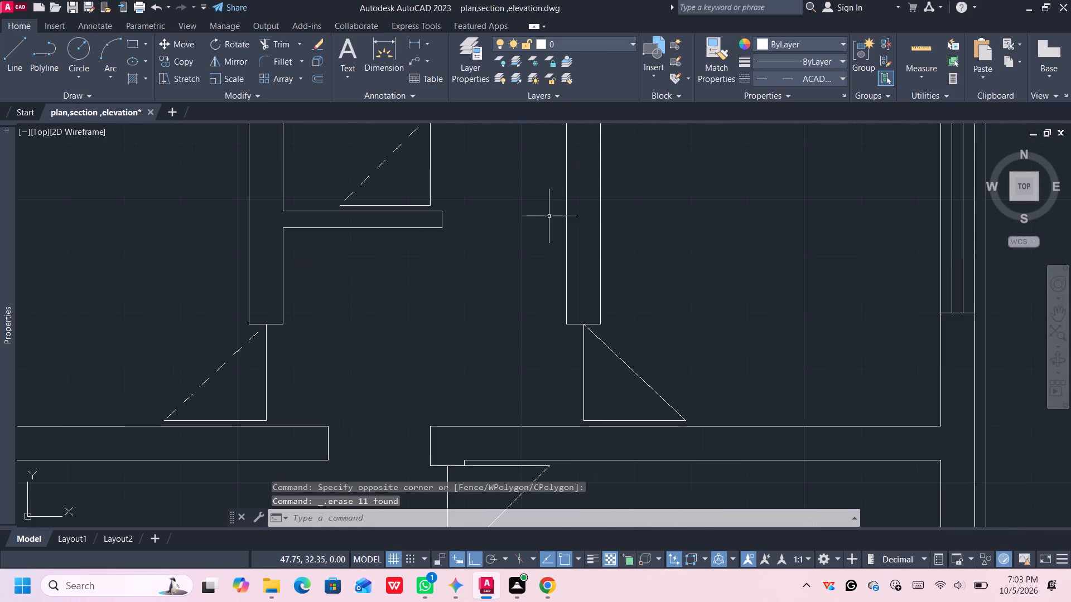
middle_click_drag(619, 463, 615, 457)
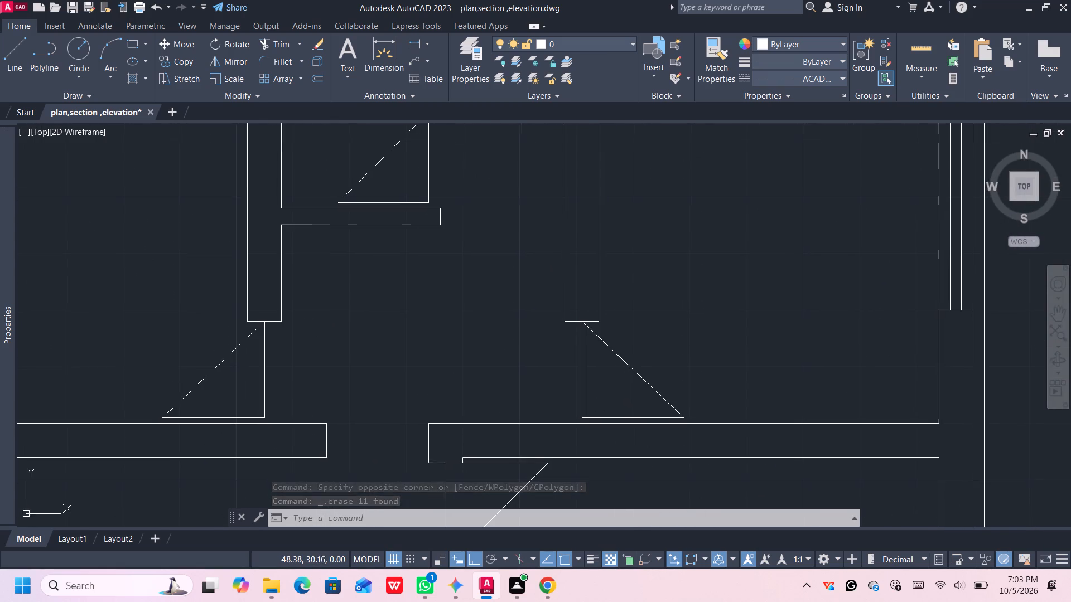
middle_click_drag(615, 457, 570, 286)
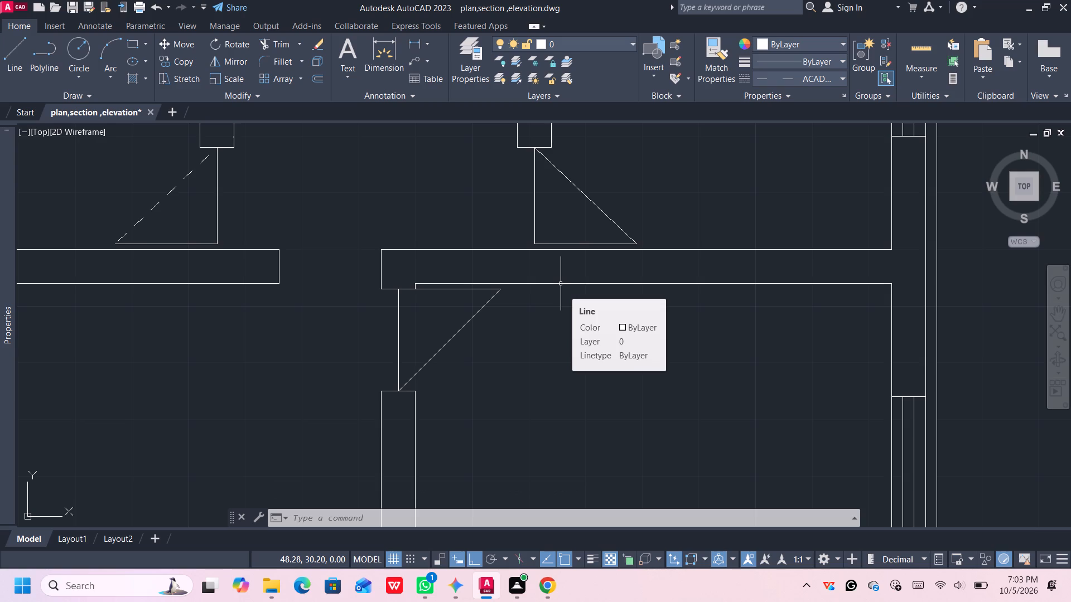
middle_click_drag(575, 200, 574, 206)
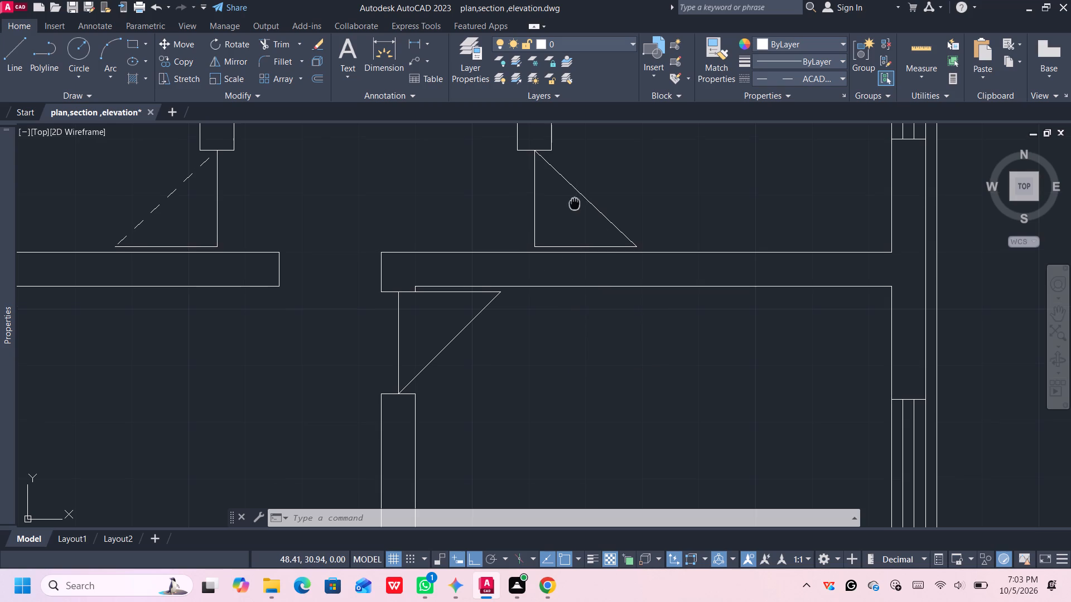
middle_click_drag(574, 206, 534, 264)
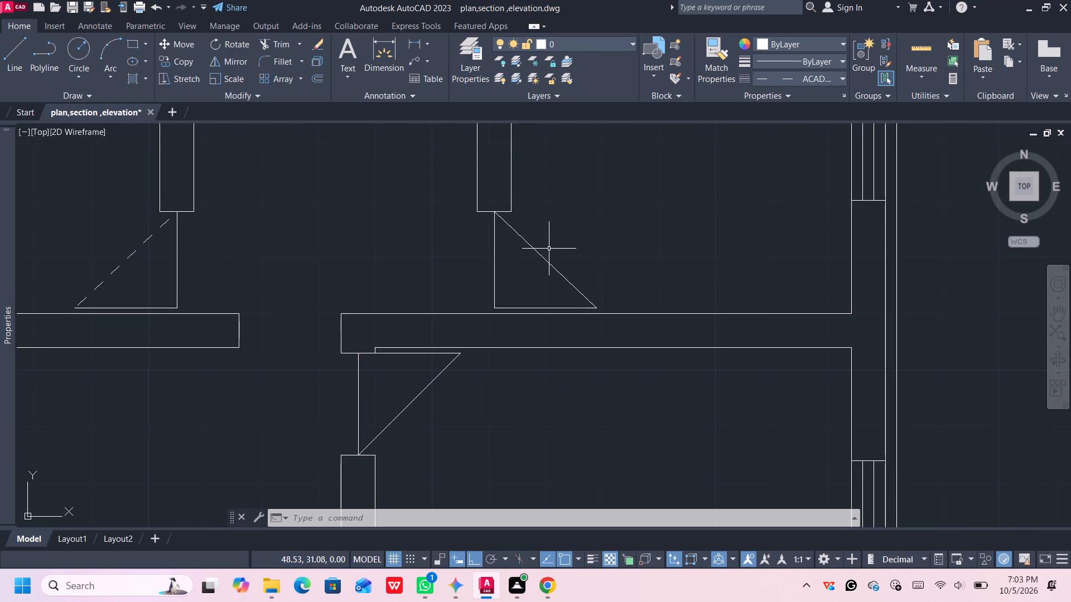
key("l")
key("Return")
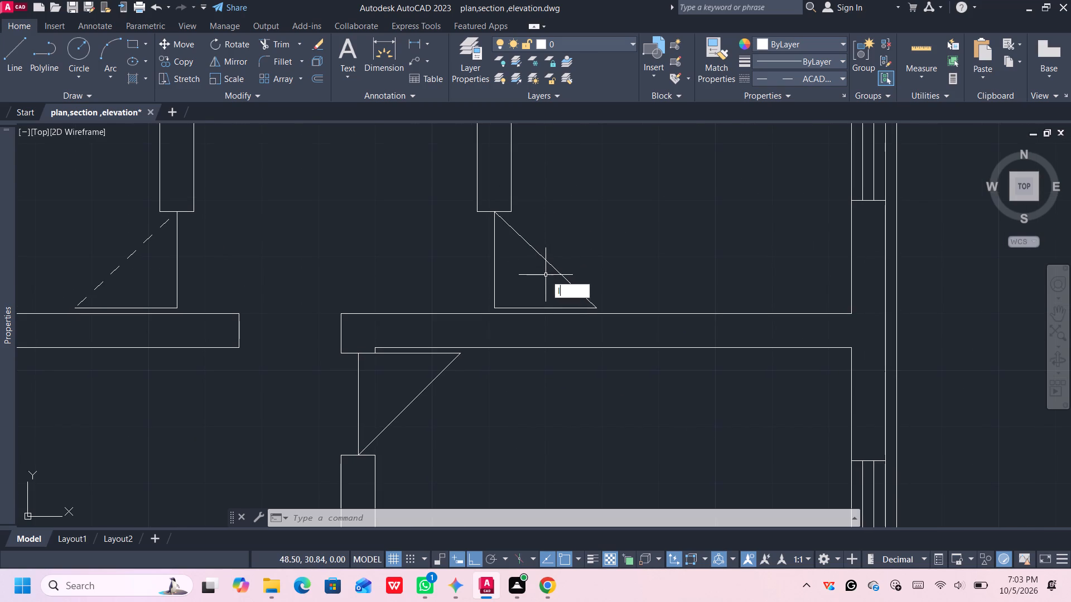
left_click(491, 306)
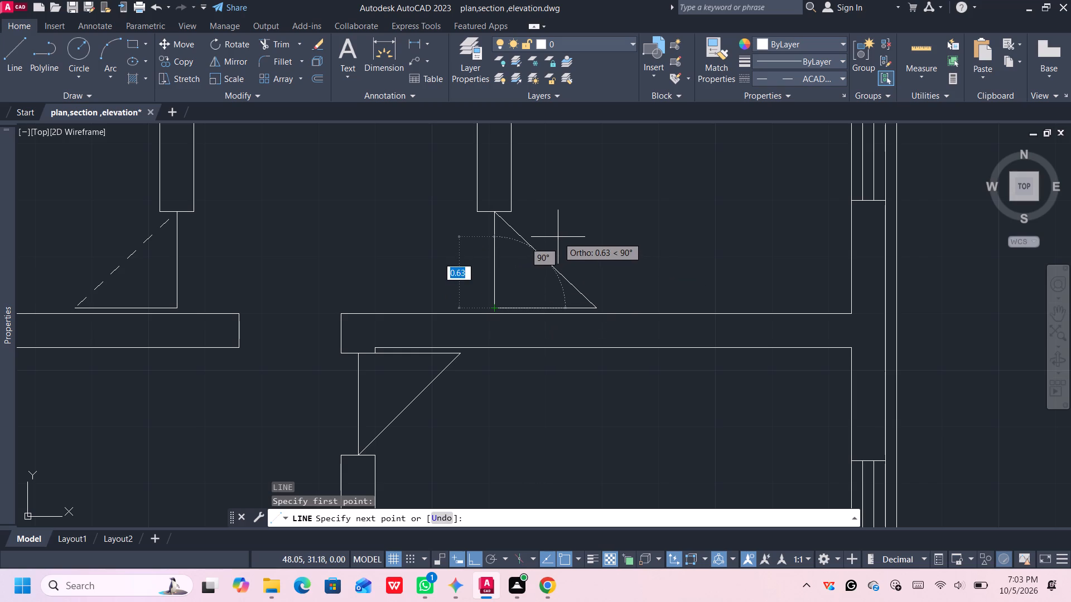
middle_click_drag(554, 245, 524, 226)
left_click(492, 556)
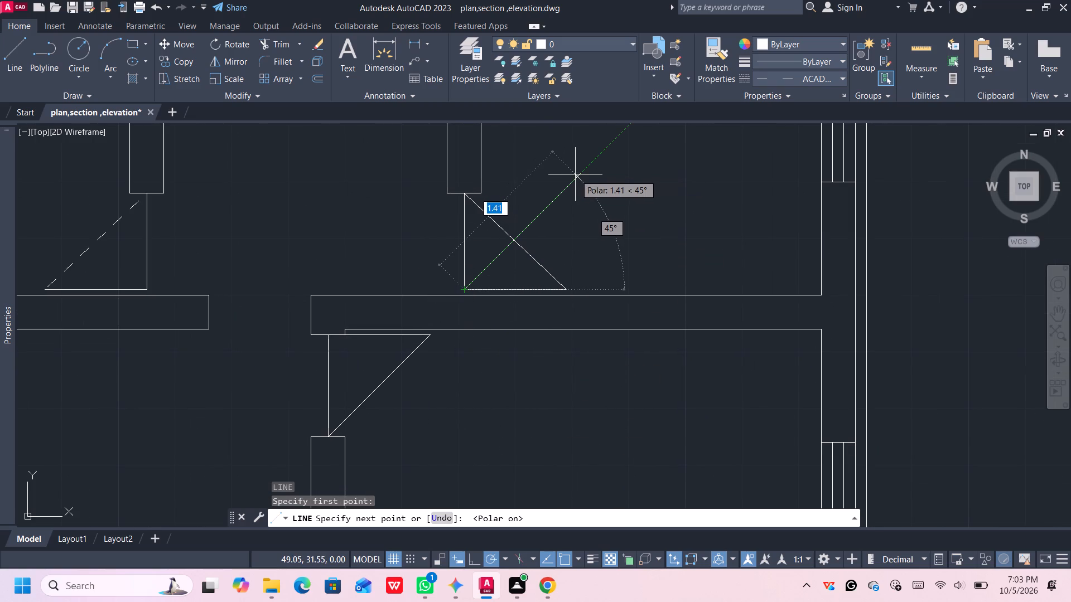
scroll(541, 213, "up", 1)
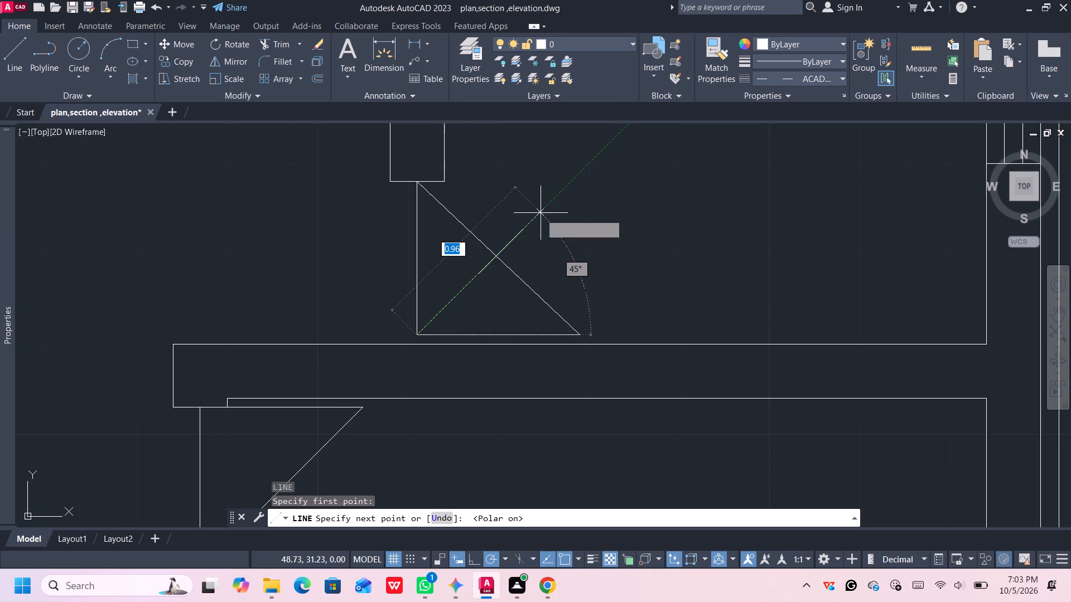
scroll(541, 214, "up", 1)
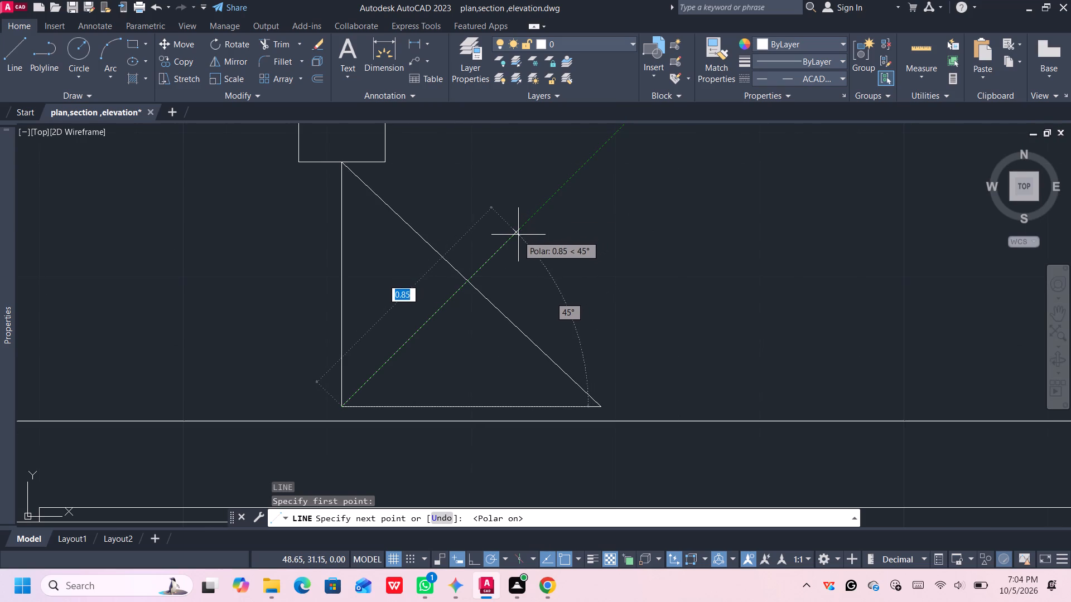
left_click(514, 237)
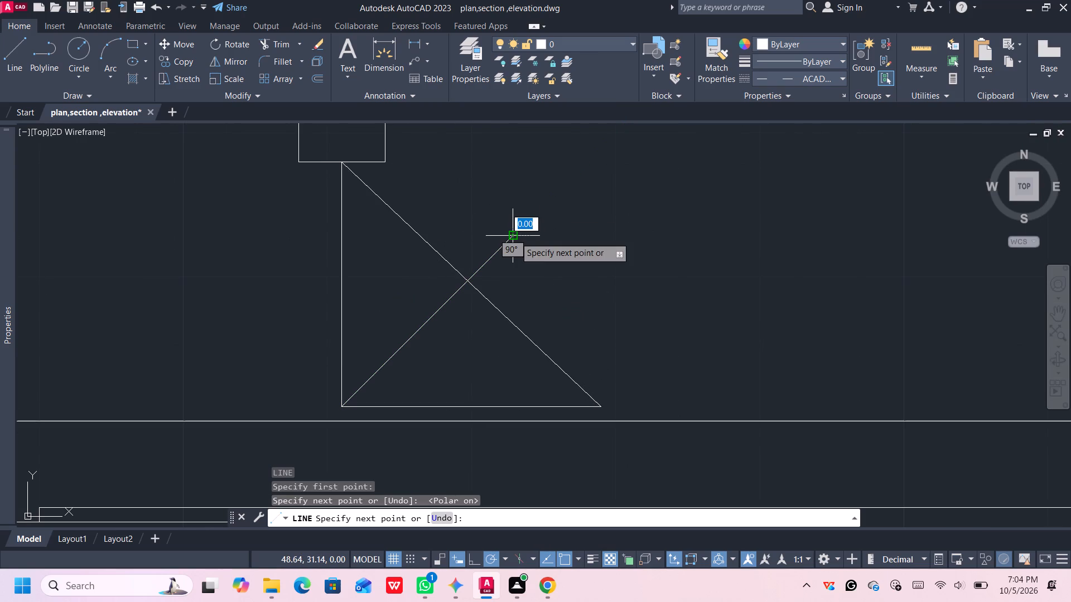
key("space")
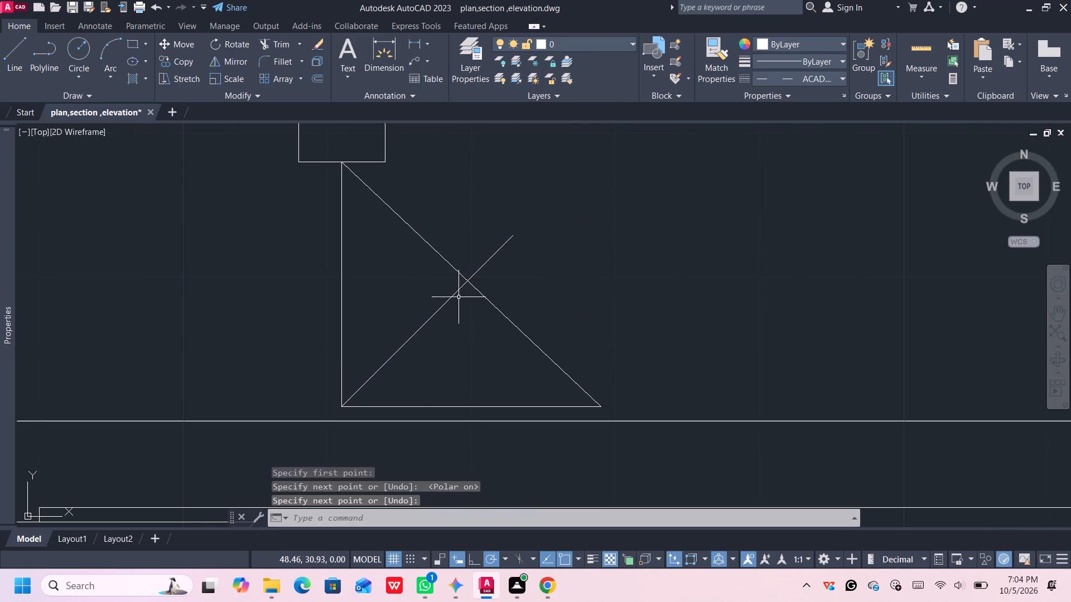
Shorten the 45° helper line by stretching its lower end to the line's own midpoint.
left_click(450, 298)
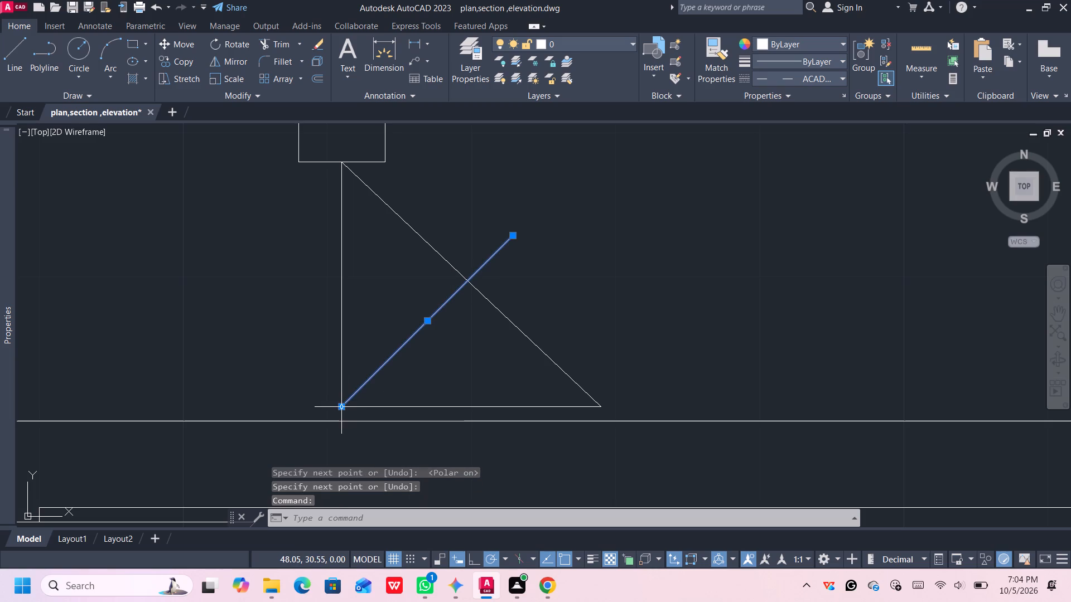
left_click(342, 409)
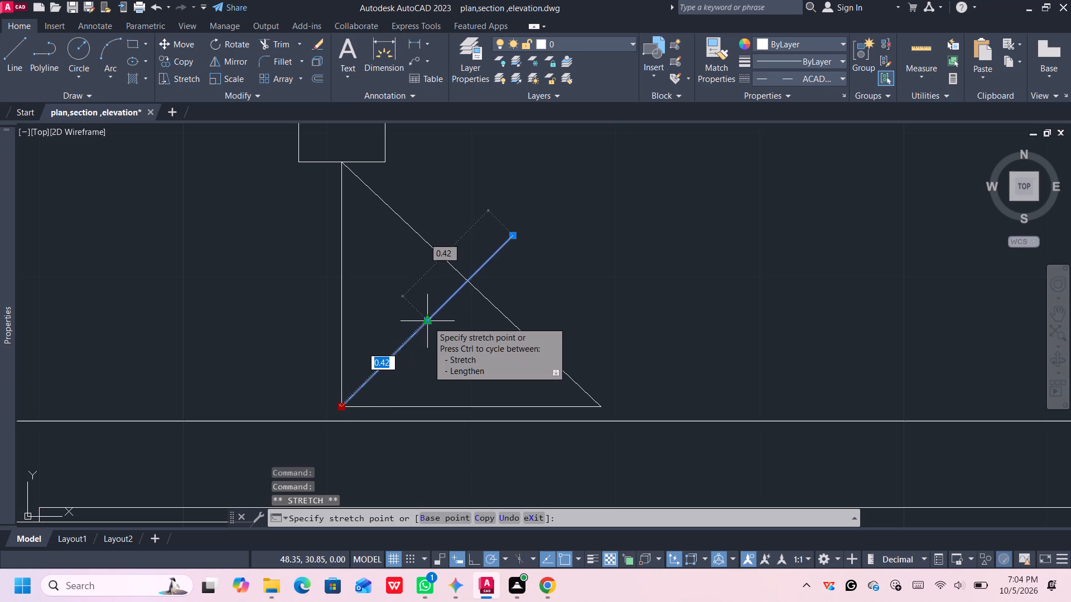
left_click(428, 322)
middle_click_drag(456, 313, 443, 357)
middle_click(443, 358)
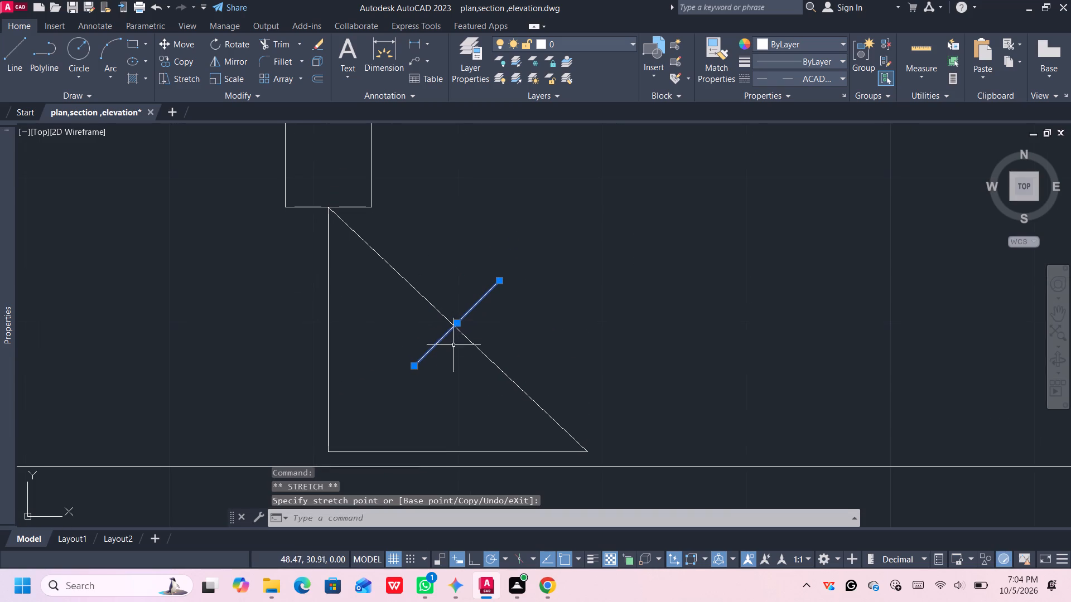
middle_click_drag(463, 331, 456, 345)
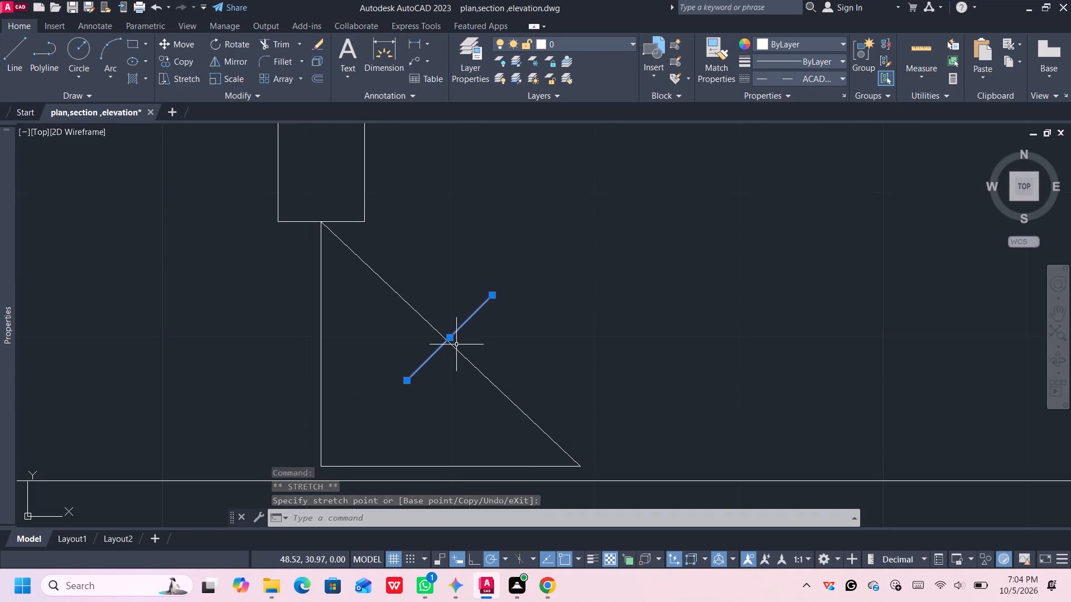
Offset the helper line by 0.1 six times in succession toward the diagonal's lower end.
key("o")
key("Return")
left_click(430, 357)
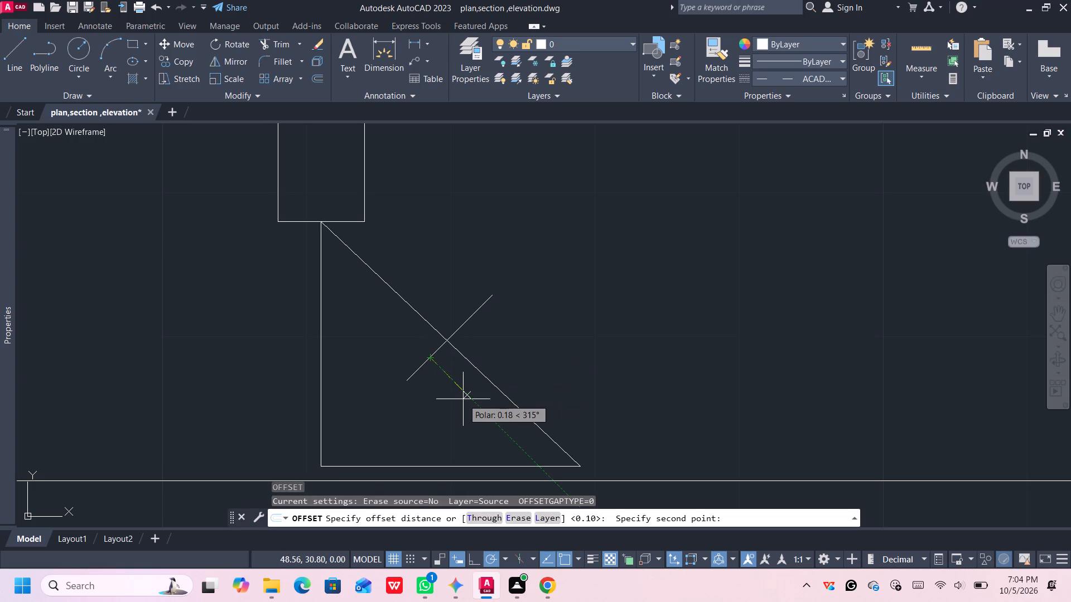
type("0.1")
key("Return")
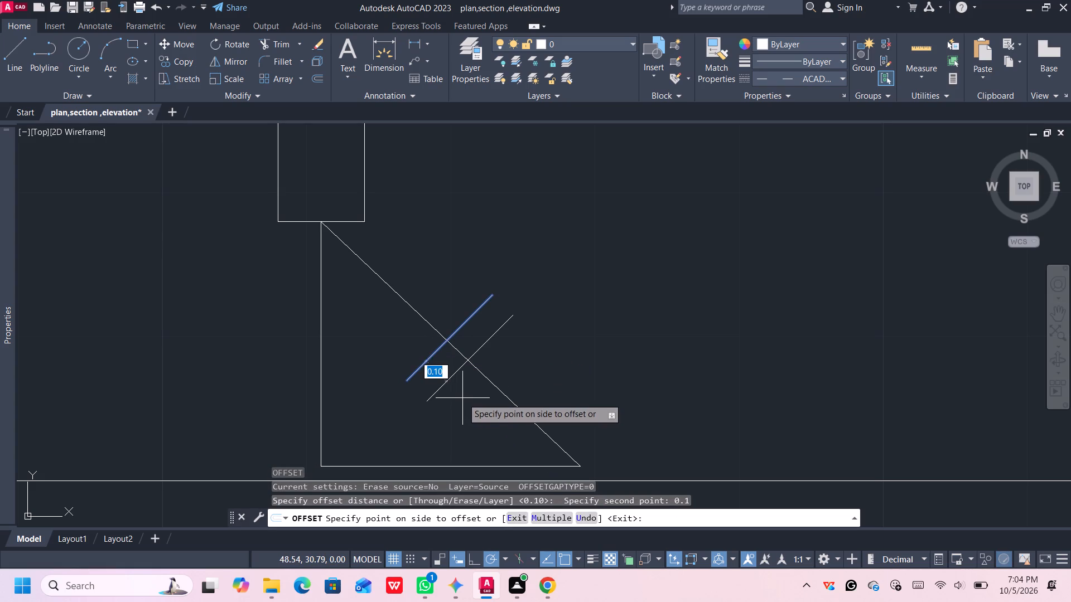
left_click(462, 397)
left_click(452, 376)
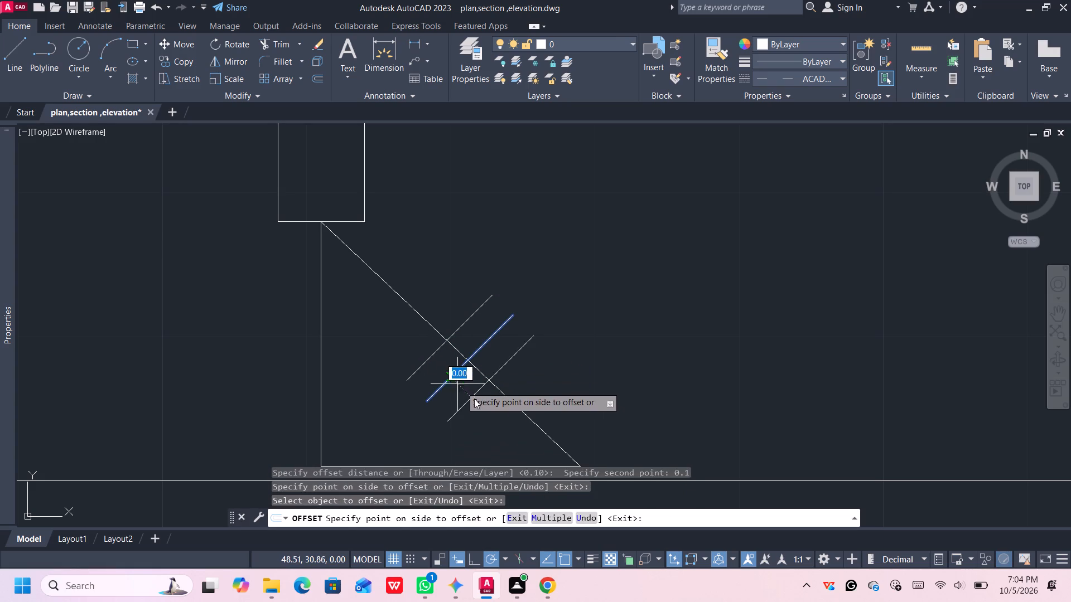
left_click(480, 409)
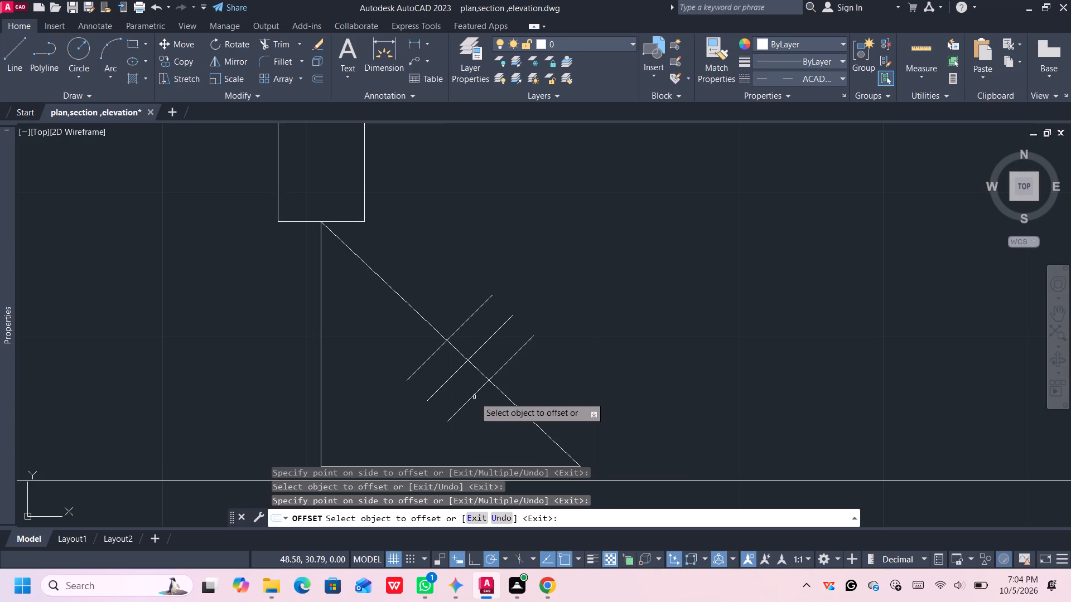
left_click(474, 397)
left_click(488, 419)
left_click(489, 420)
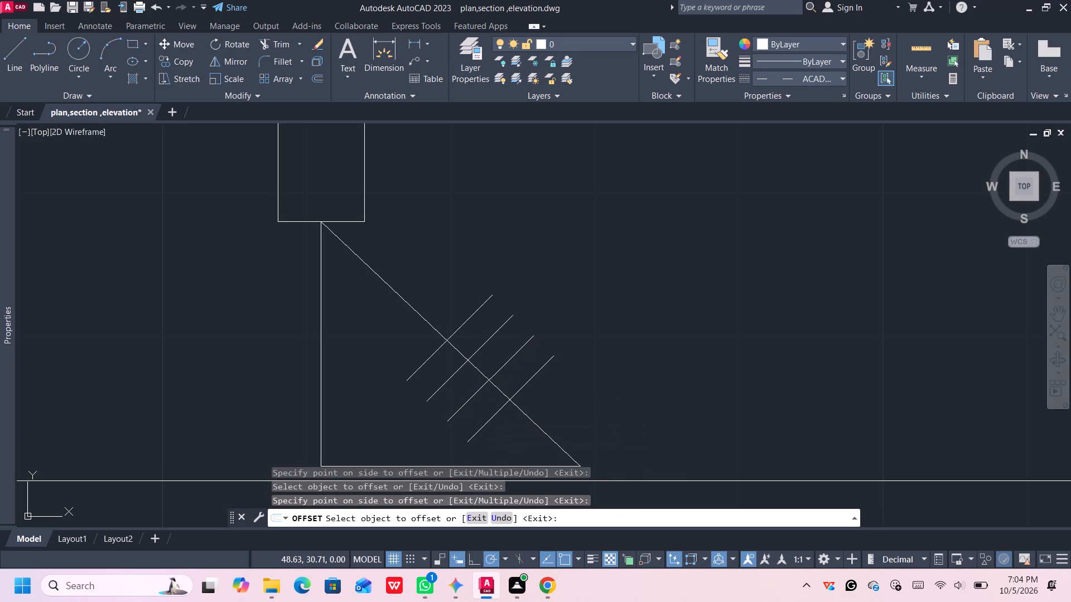
left_click(508, 437)
left_click(513, 438)
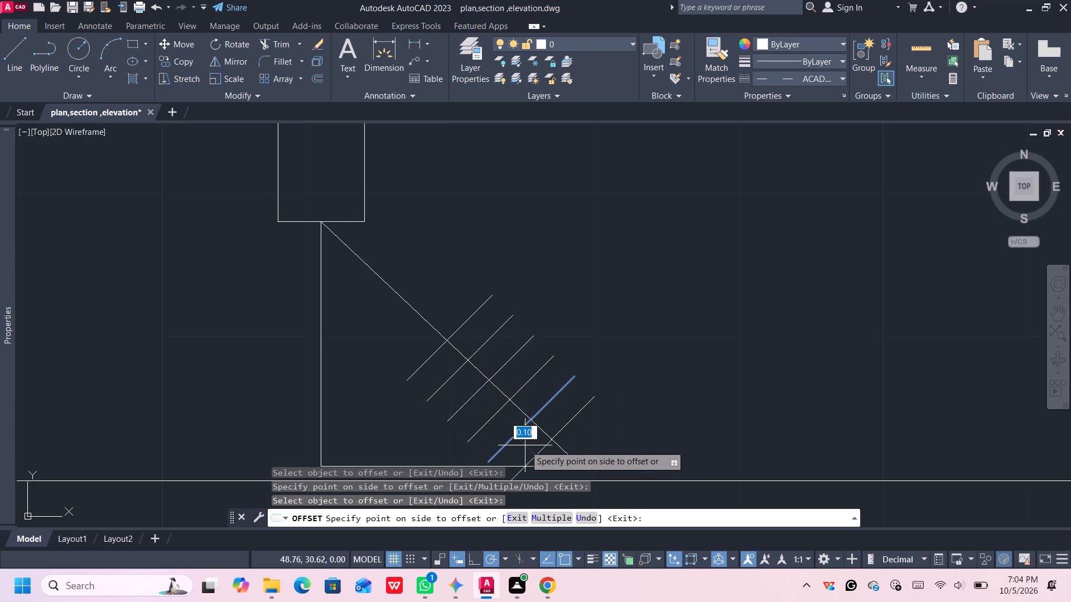
left_click(533, 452)
left_click(538, 452)
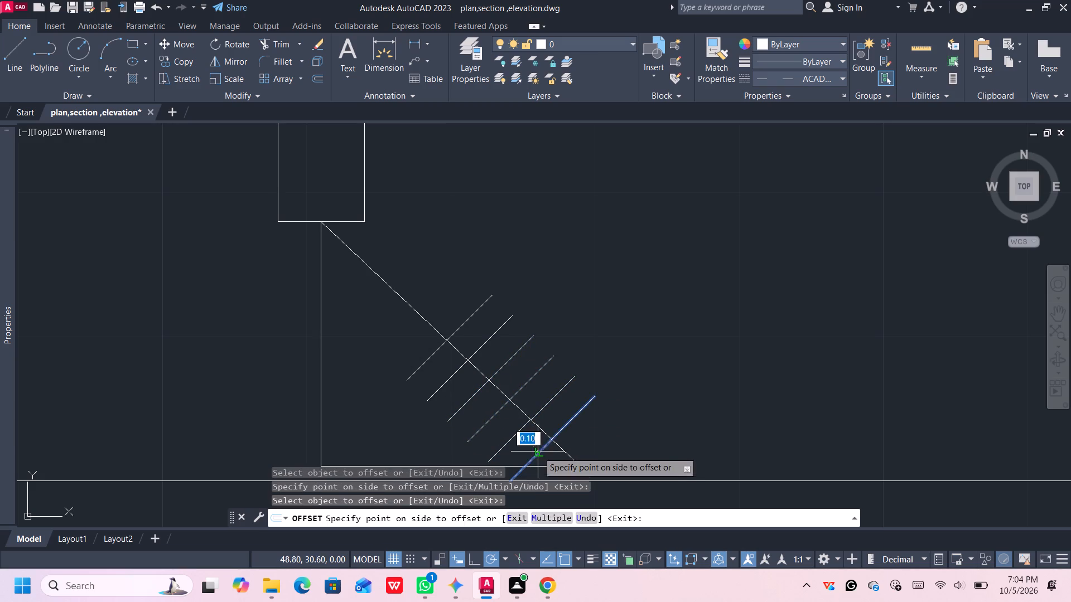
left_click(557, 457)
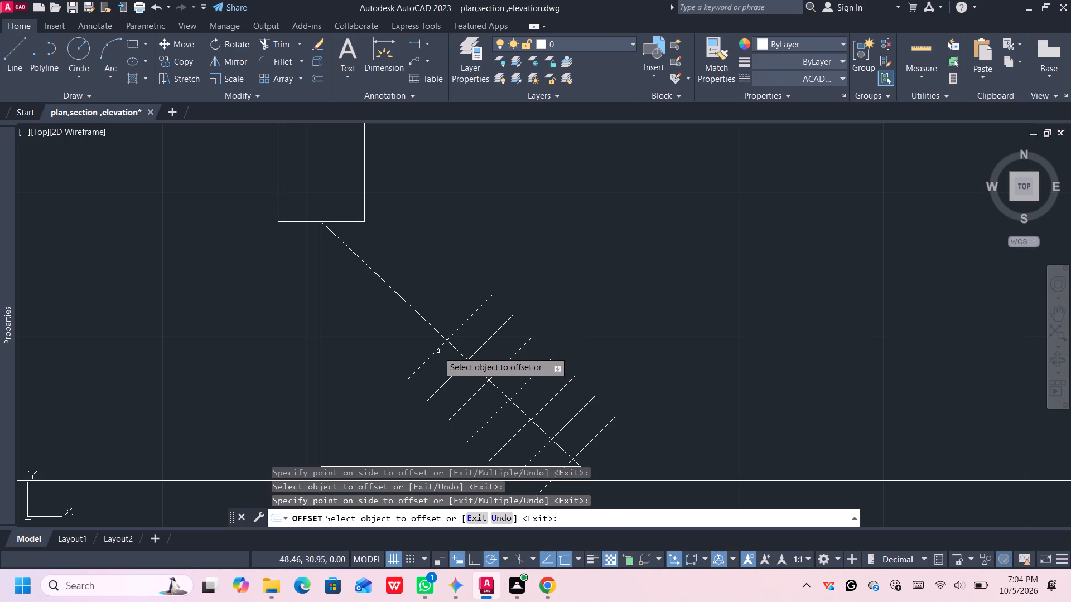
Offset the original helper line by 0.1 five times in succession toward the diagonal's upper end.
left_click(438, 351)
left_click(409, 329)
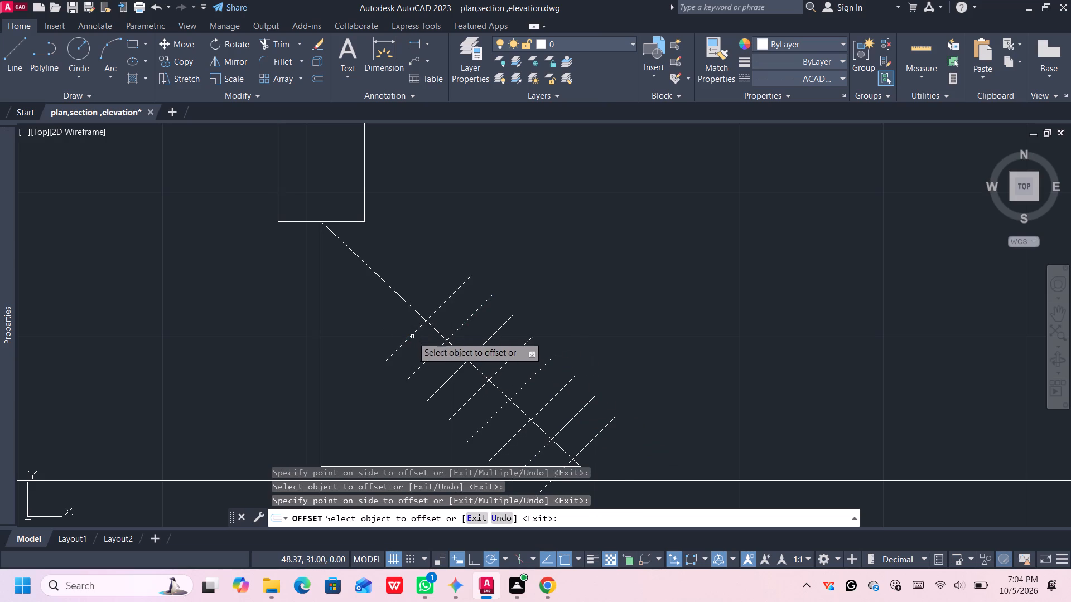
left_click(412, 337)
left_click(388, 308)
left_click(390, 313)
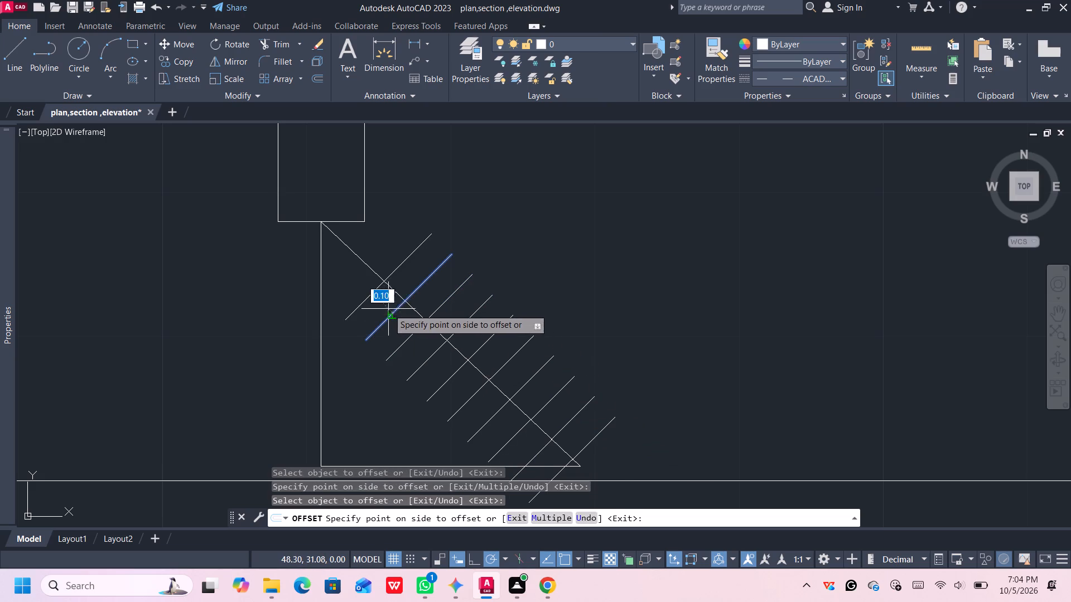
left_click(377, 297)
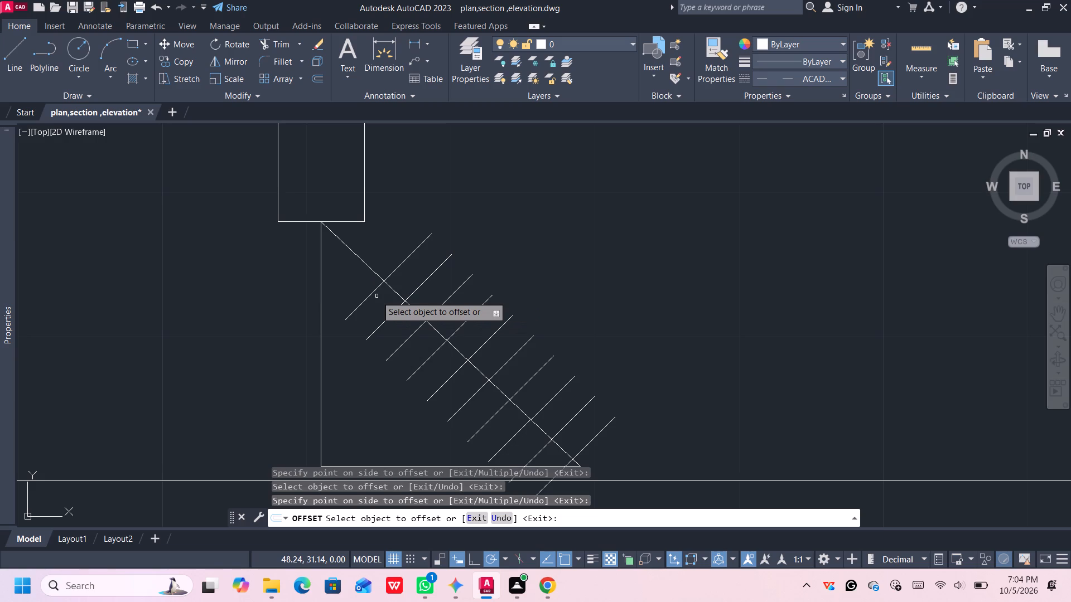
left_click(373, 293)
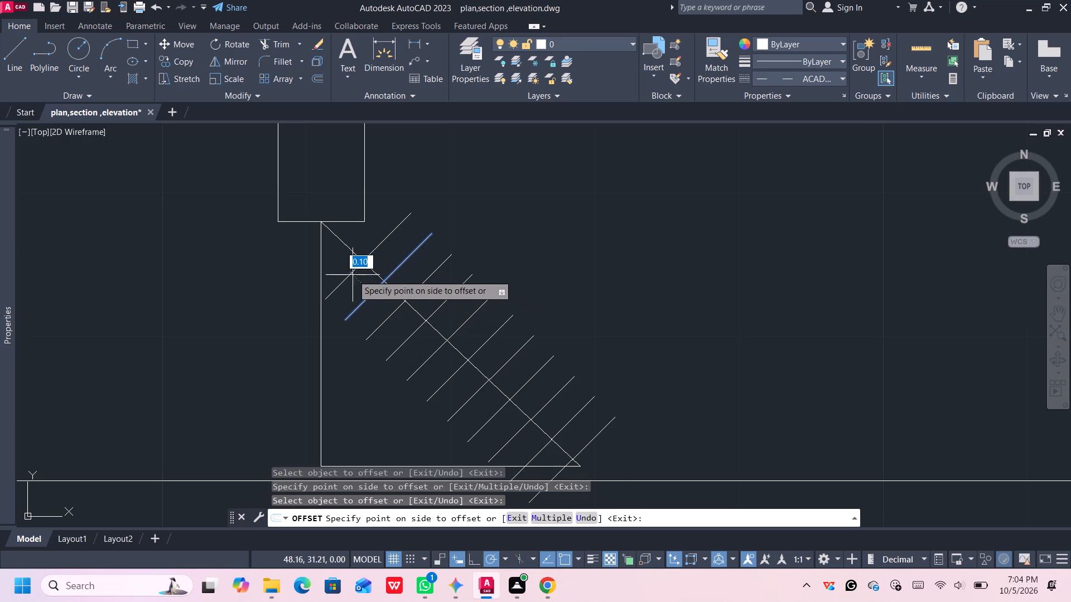
left_click(353, 275)
left_click(350, 273)
left_click(327, 242)
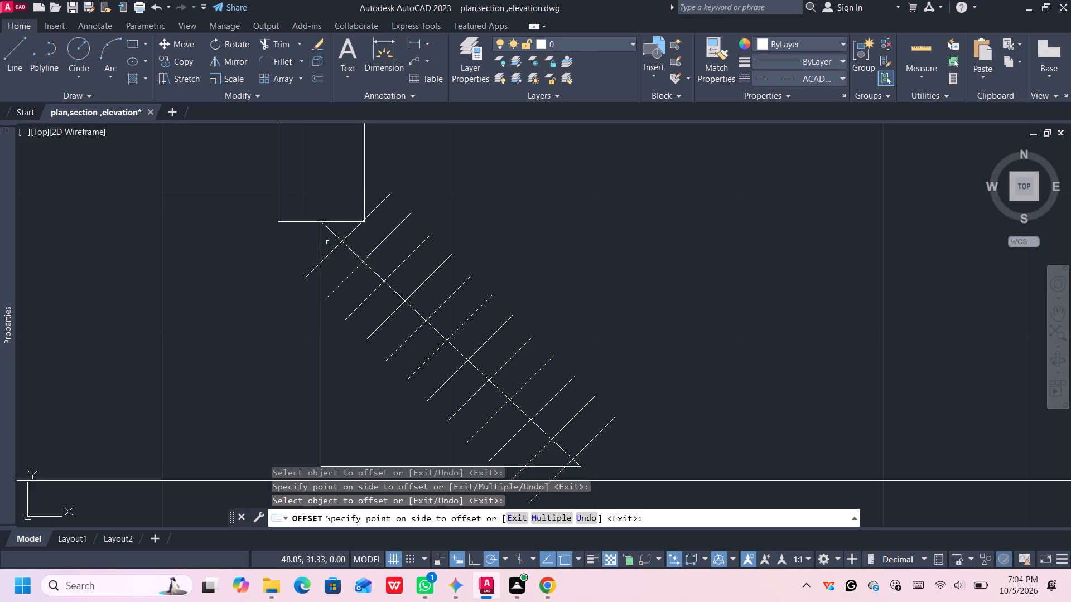
scroll(329, 246, "down", 1)
middle_click_drag(353, 279, 347, 262)
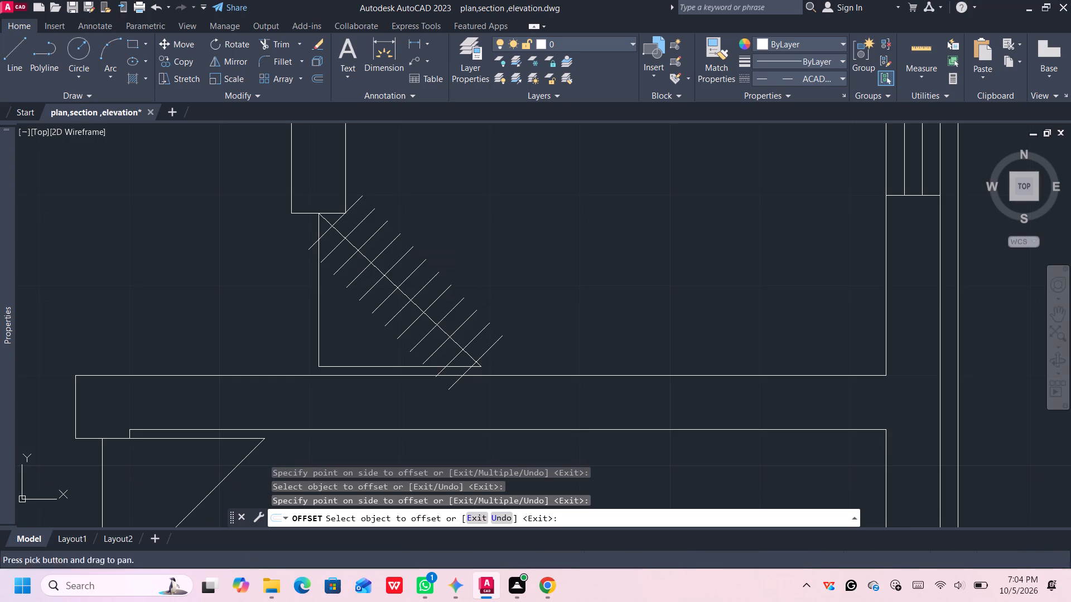
key("space")
Trim every second segment of the diagonal between the helper lines on the door above the long horizontal wall, leaving dashes.
type("tr")
key("Return")
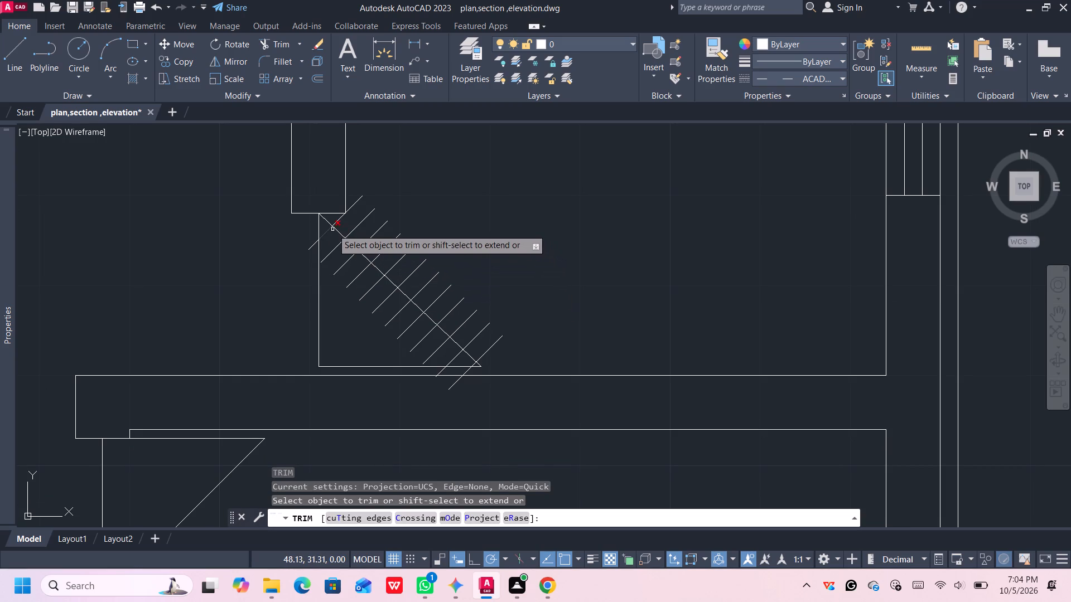
left_click(338, 232)
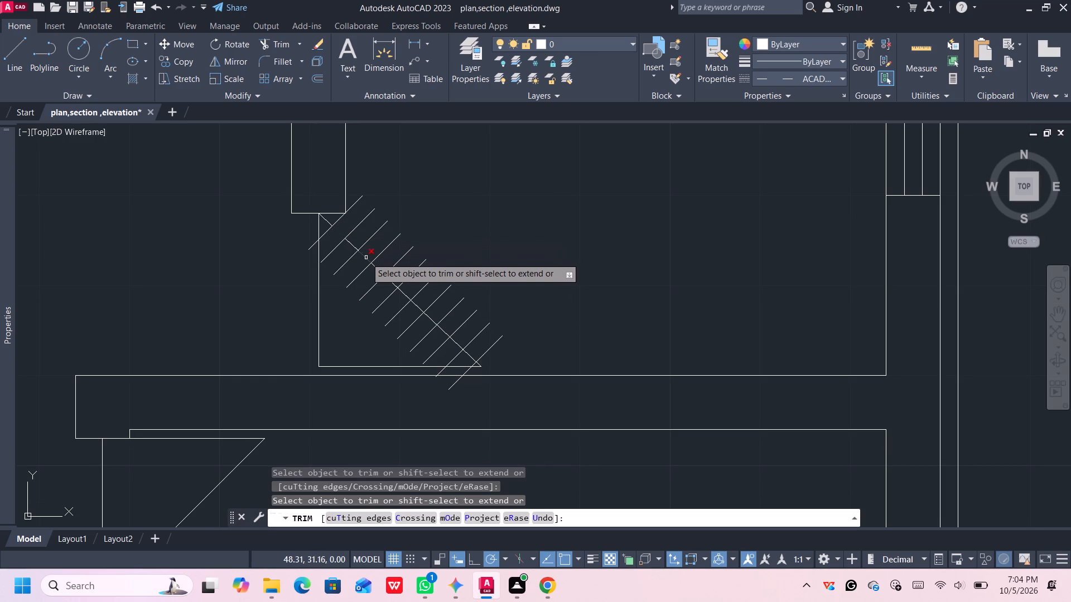
left_click(365, 258)
left_click(391, 283)
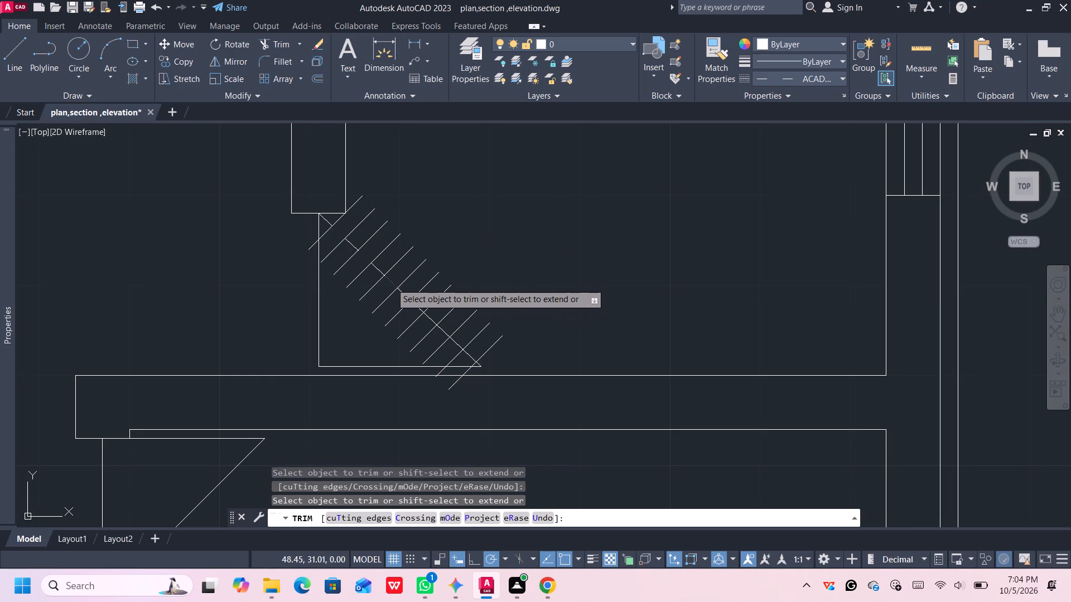
left_click(413, 304)
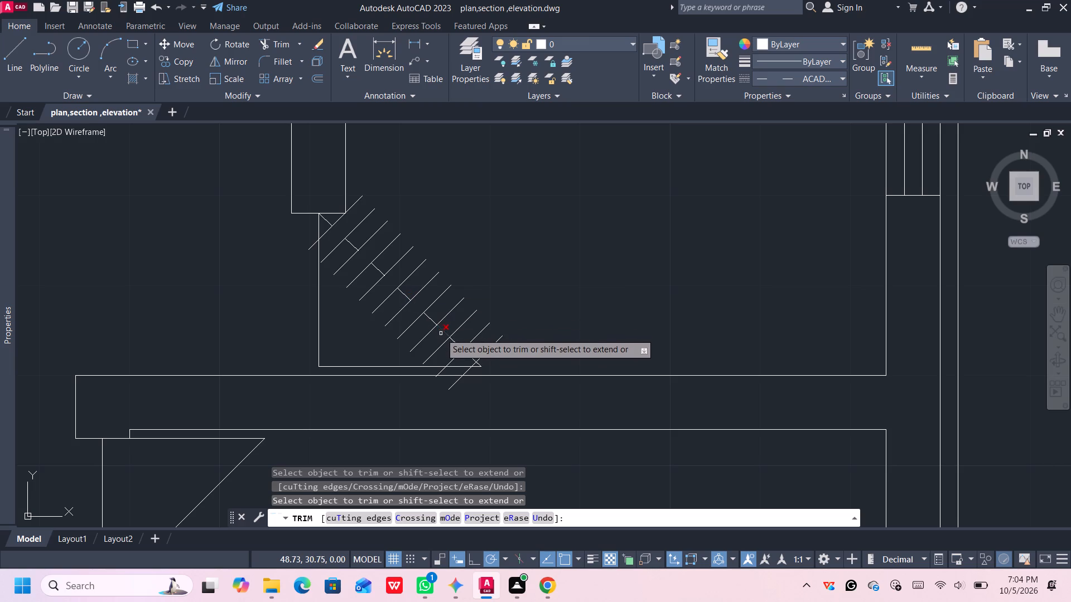
left_click(443, 333)
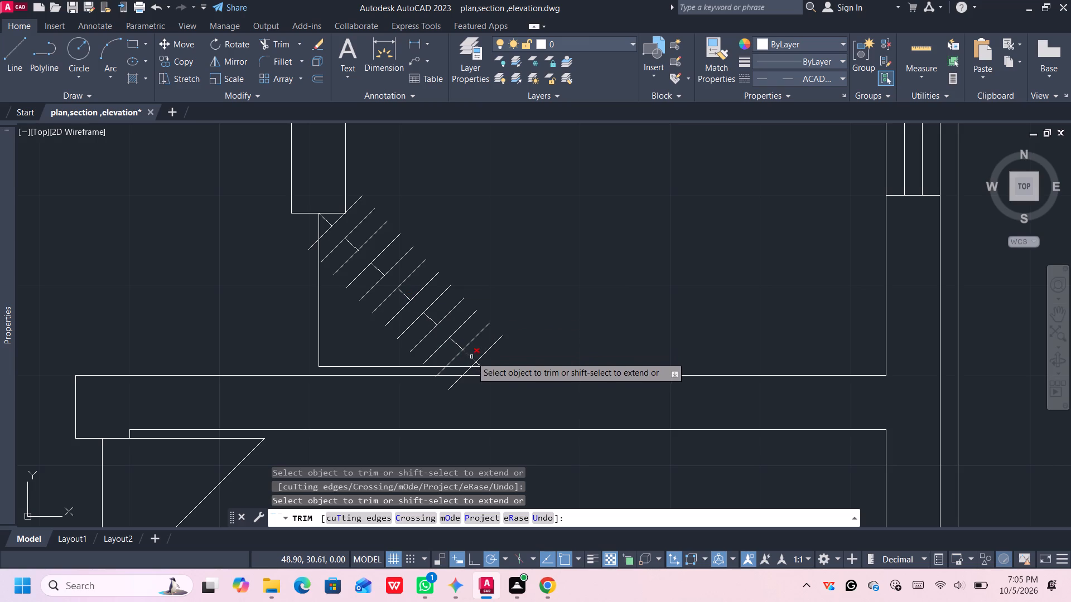
left_click(471, 357)
middle_click(471, 355)
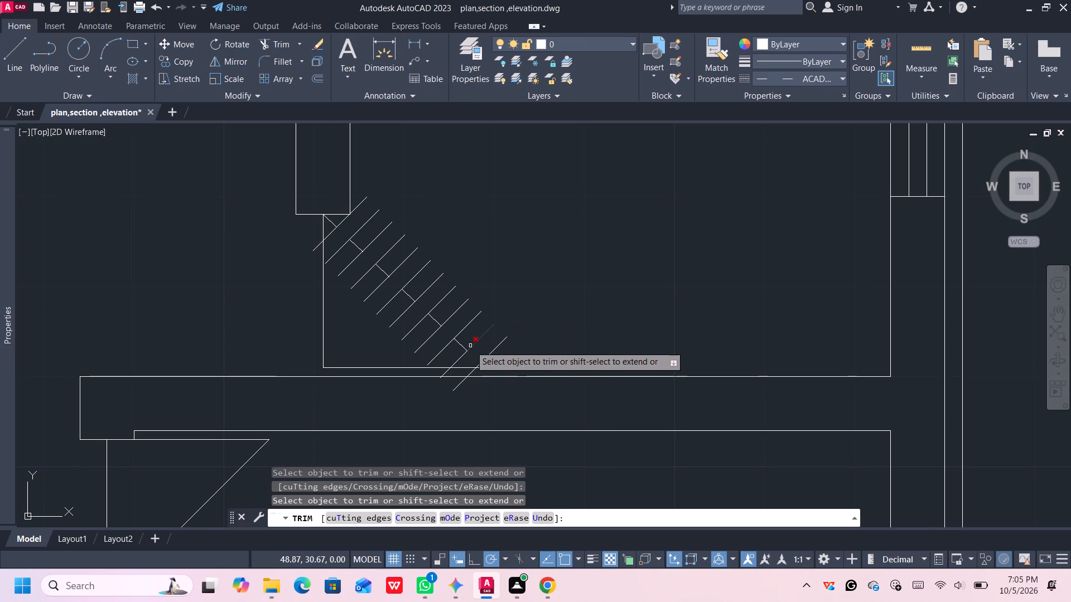
key("space")
Erase all twelve 45° helper lines crossing the dashed diagonal of the door above the long horizontal wall.
middle_click_drag(474, 324, 532, 344)
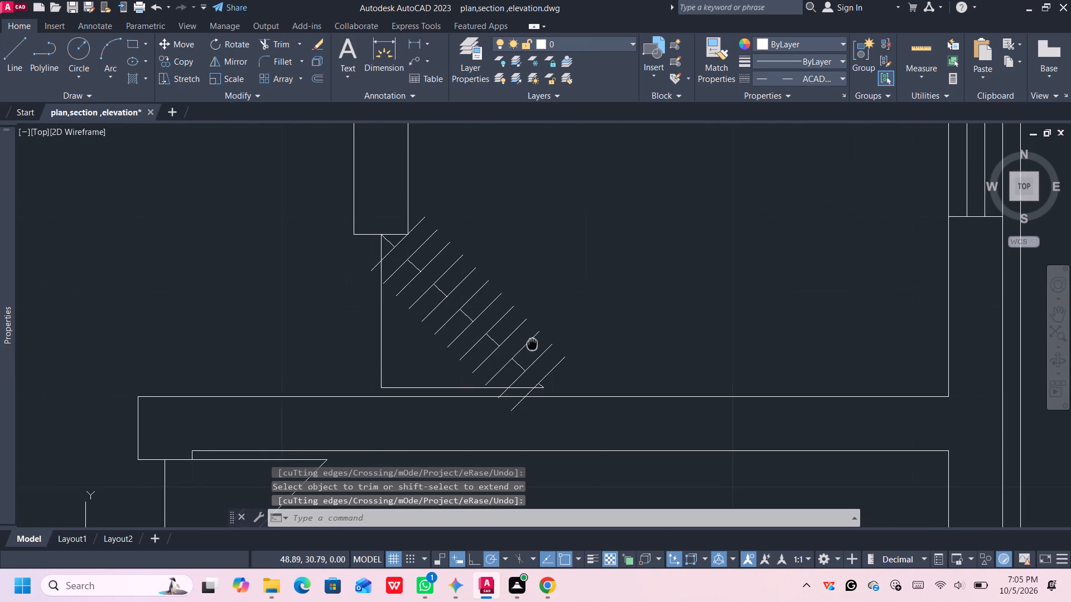
middle_click_drag(532, 344, 535, 343)
left_click(576, 363)
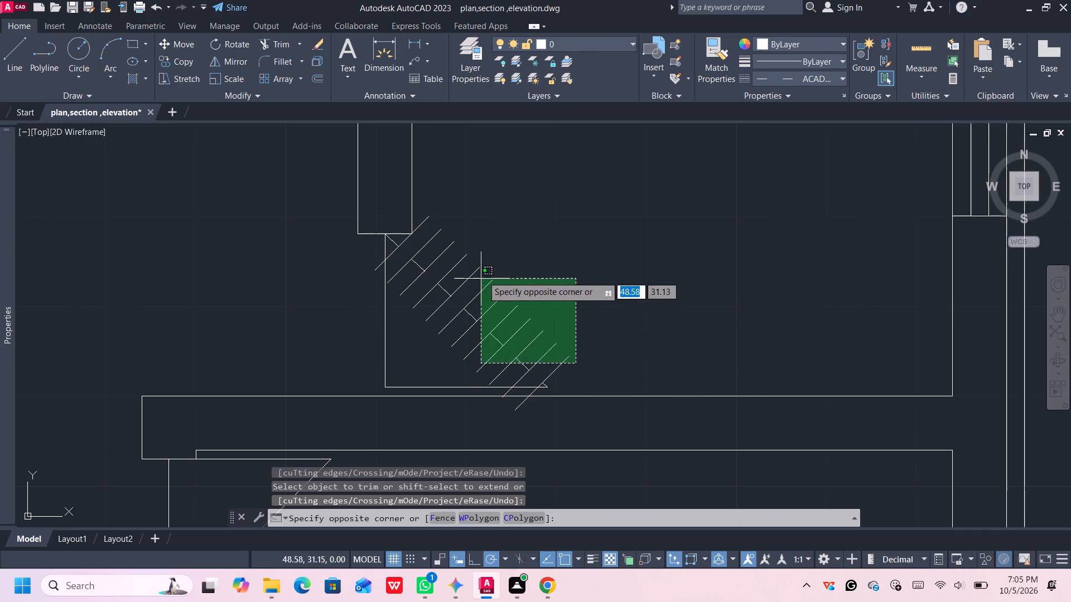
left_click(530, 229)
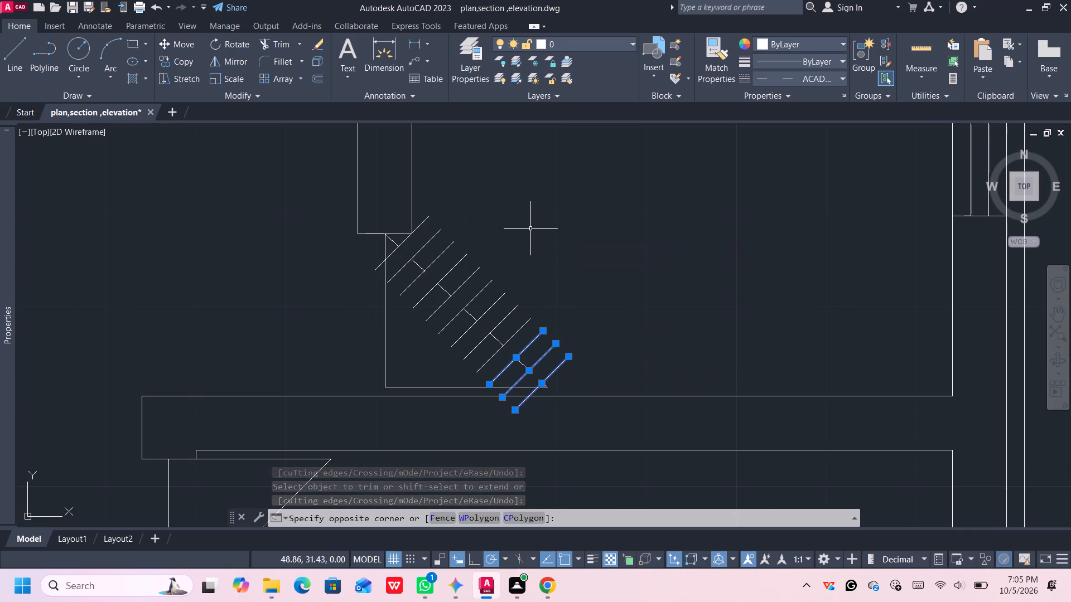
middle_click_drag(513, 254, 525, 271)
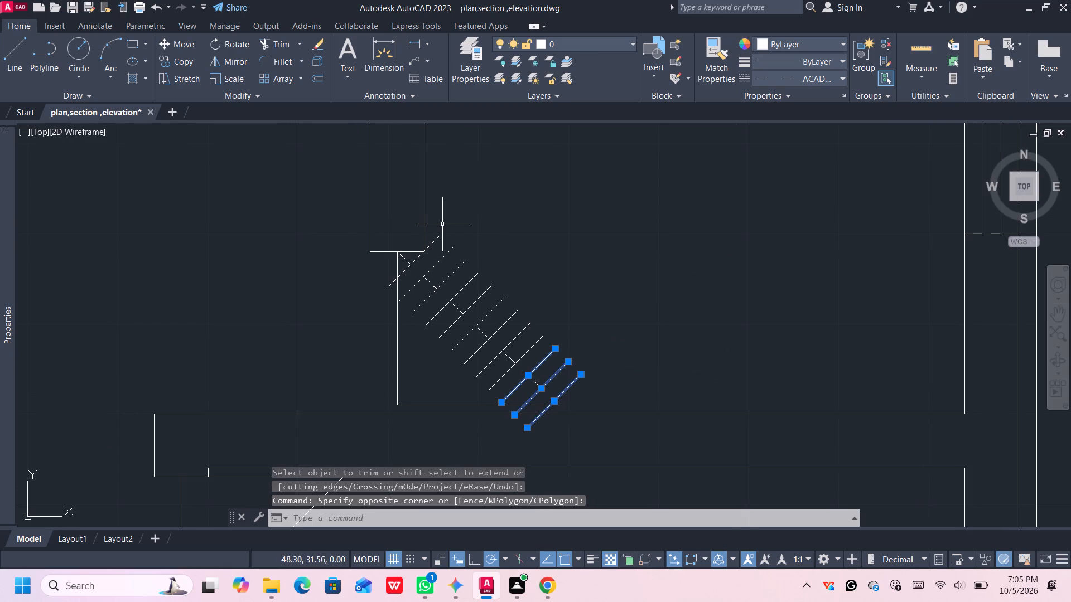
left_click_drag(433, 230, 532, 327)
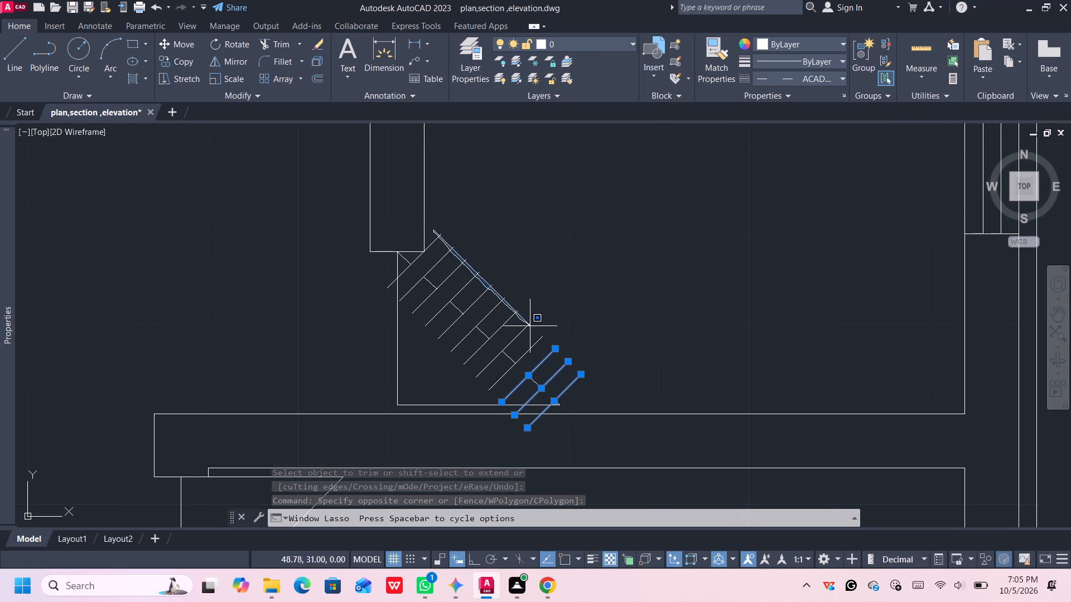
left_click_drag(532, 327, 542, 336)
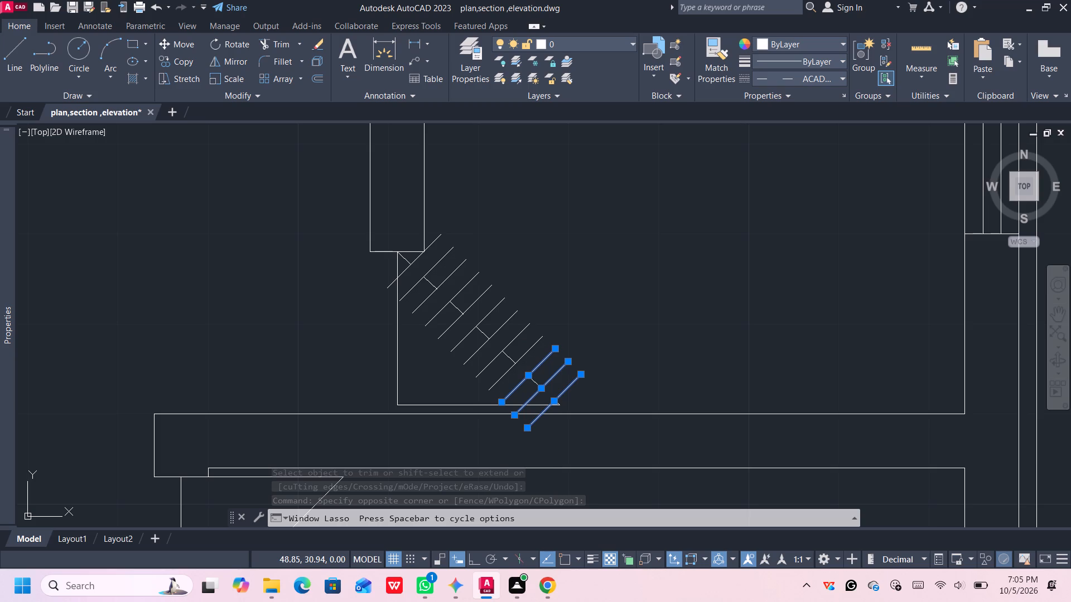
left_click_drag(541, 347, 465, 299)
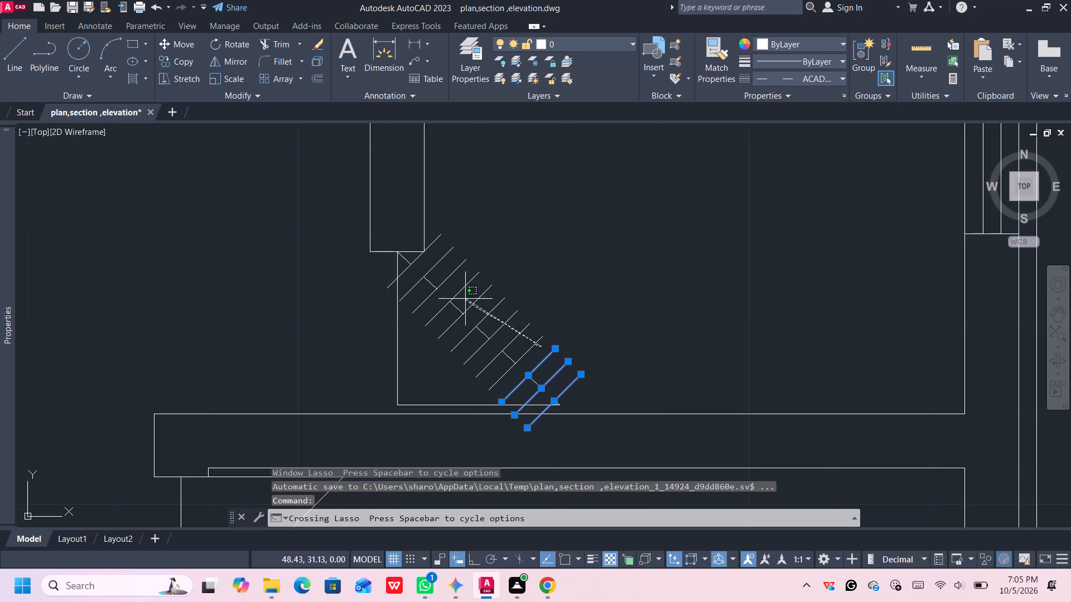
left_click_drag(465, 299, 433, 232)
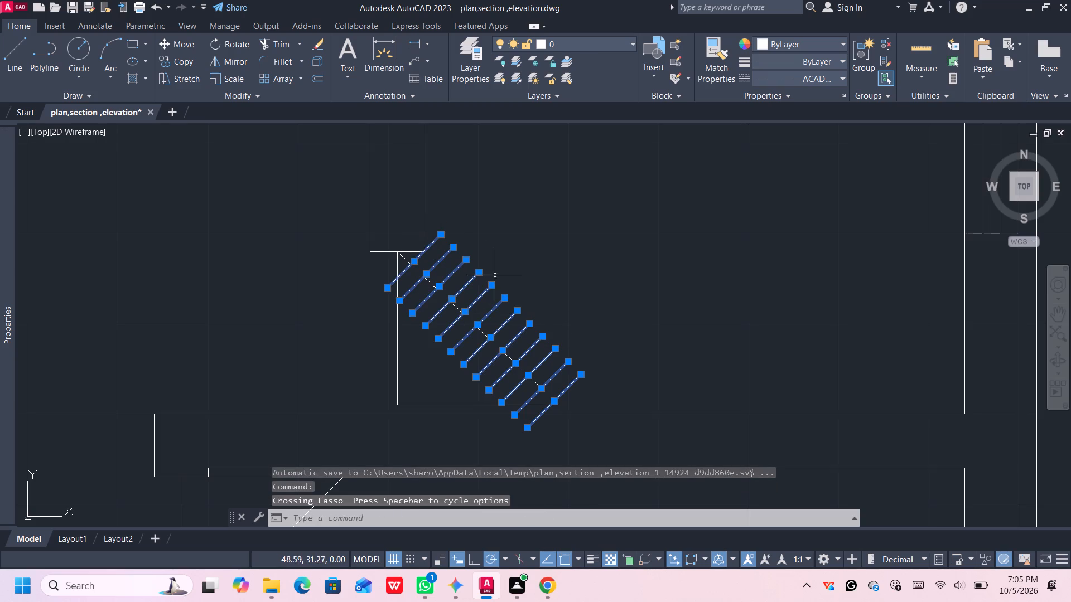
key("Delete")
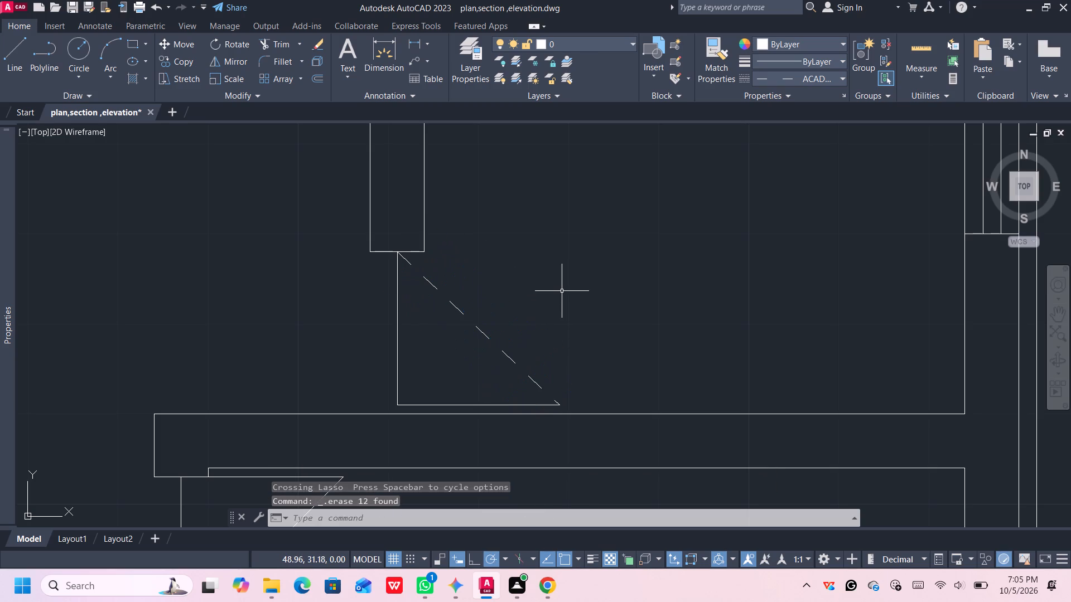
Draw a 45° helper line about 0.87 long from the right-angle corner across the solid diagonal of the door below the horizontal wall.
scroll(561, 291, "down", 4)
middle_click_drag(535, 363, 534, 348)
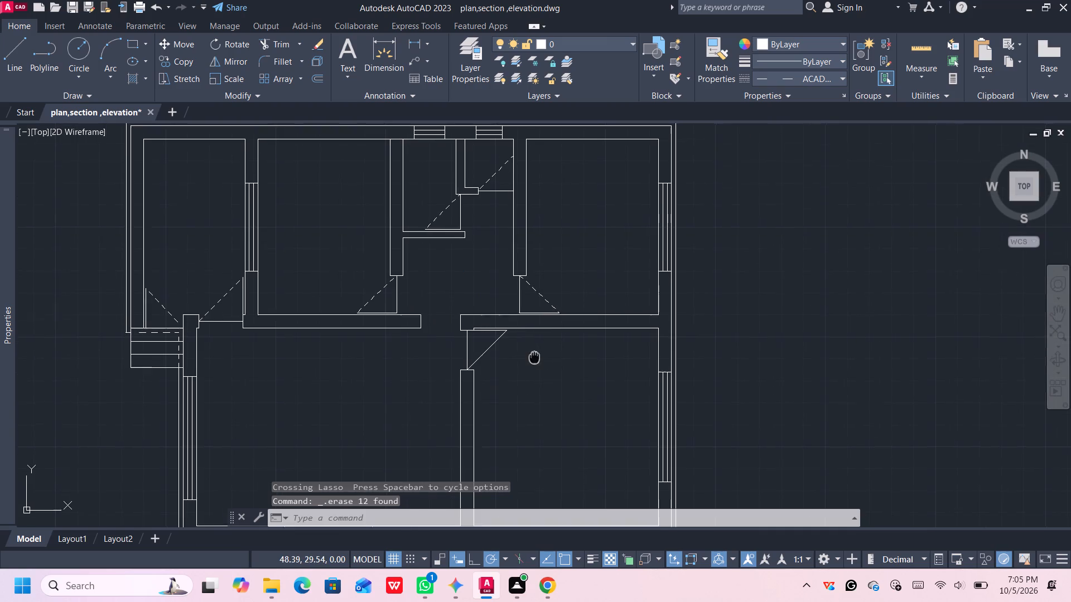
middle_click_drag(534, 348, 531, 303)
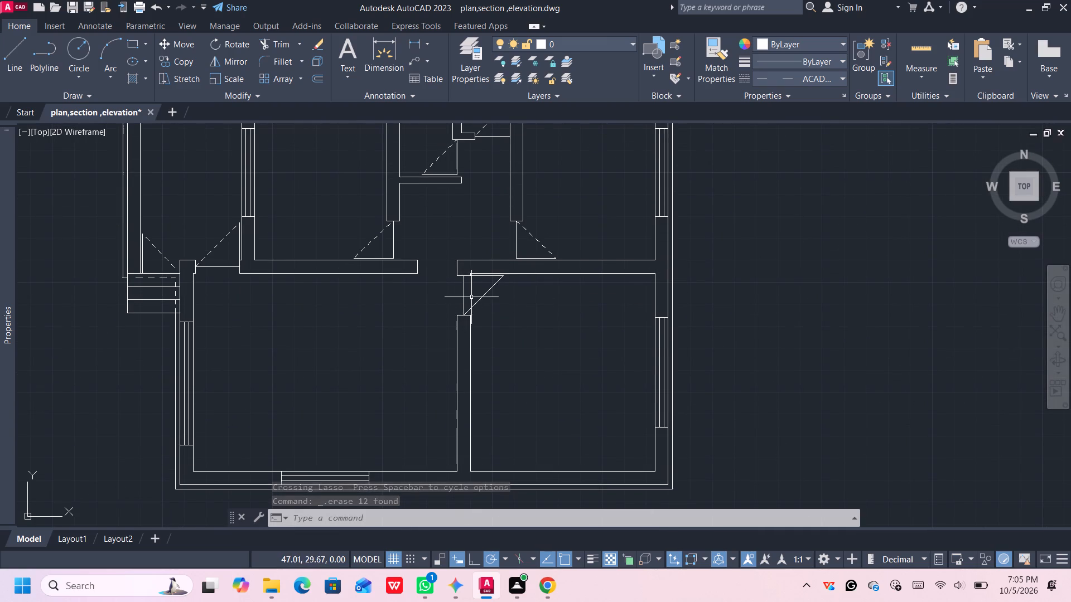
scroll(492, 298, "up", 3)
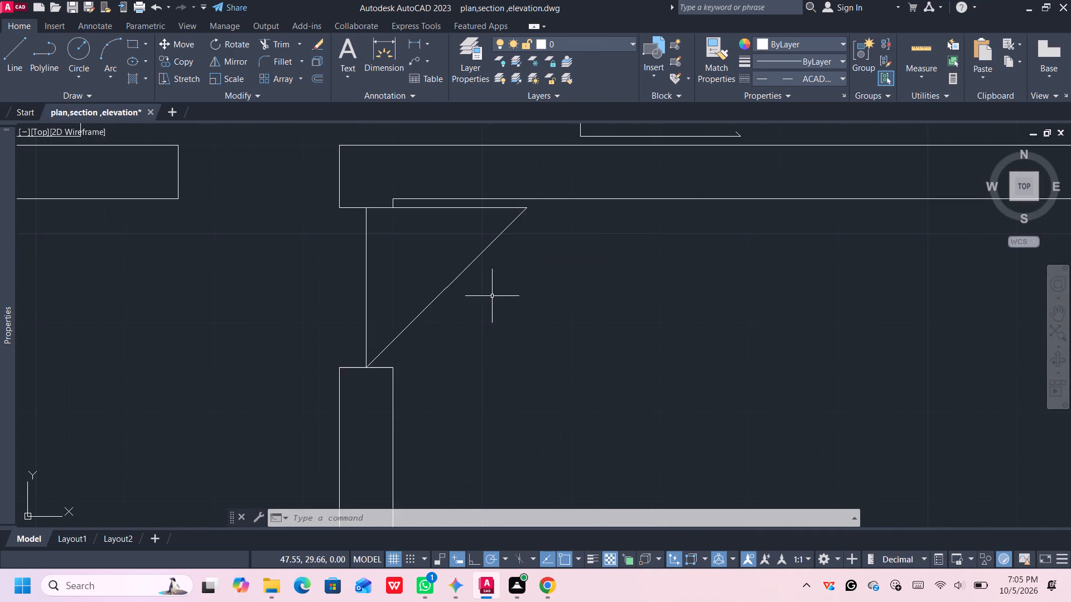
middle_click_drag(493, 284, 486, 389)
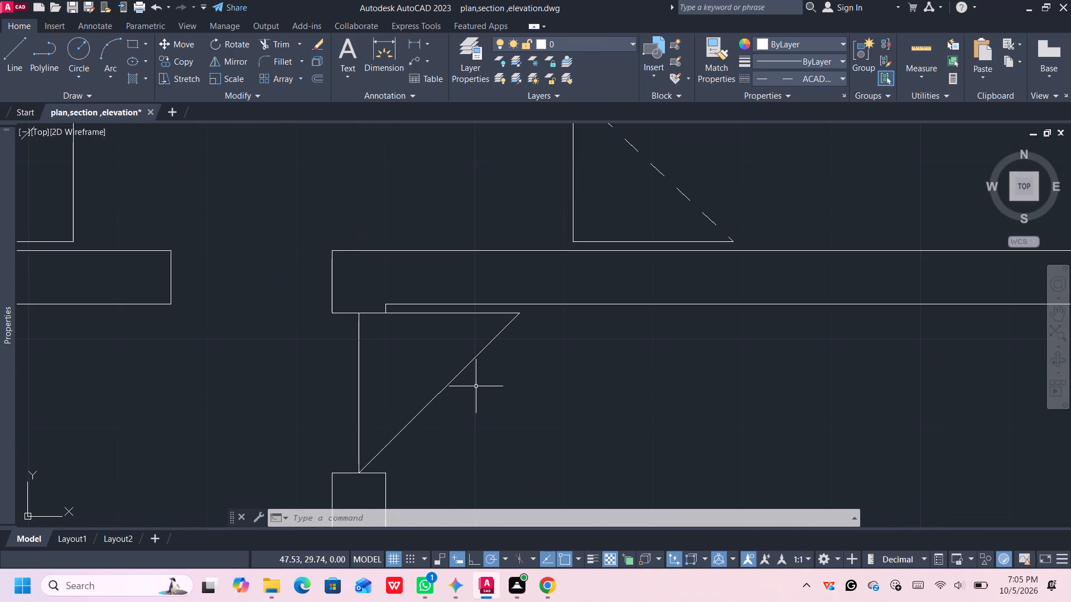
key("l")
key("Return")
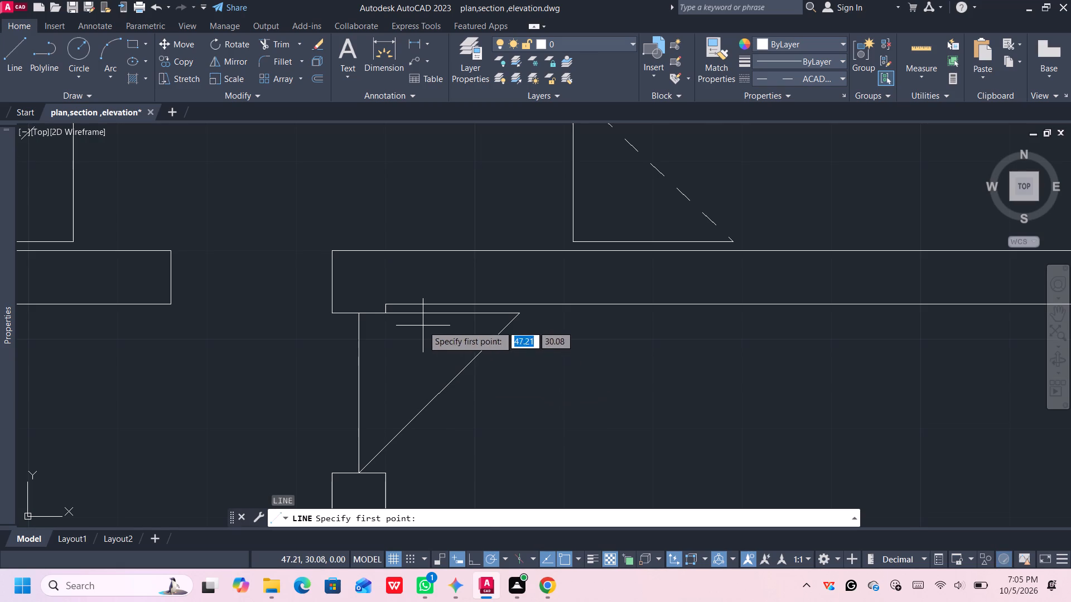
left_click(359, 310)
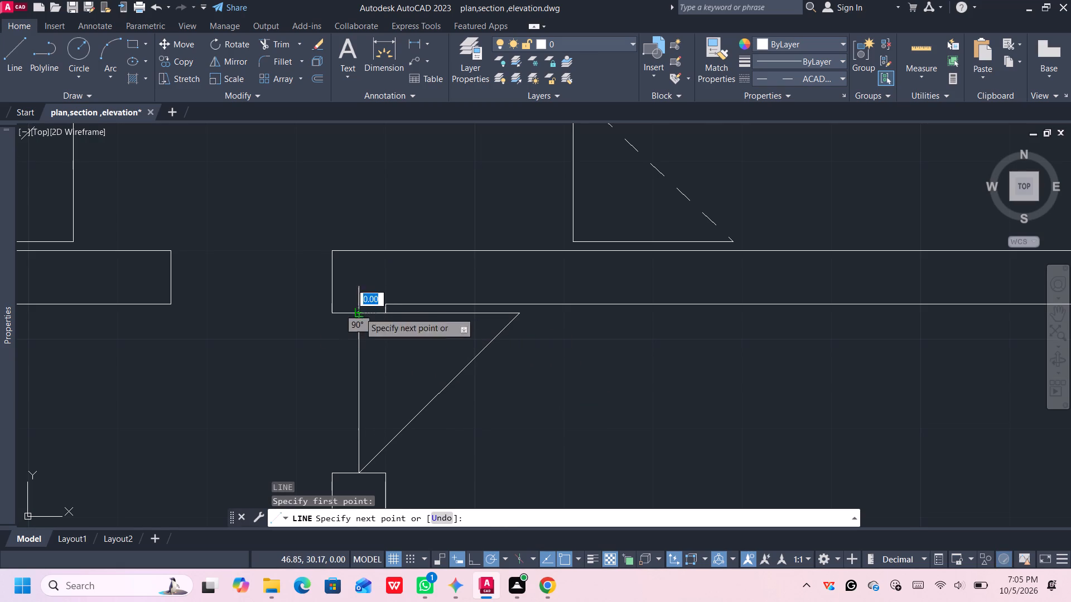
left_click(467, 418)
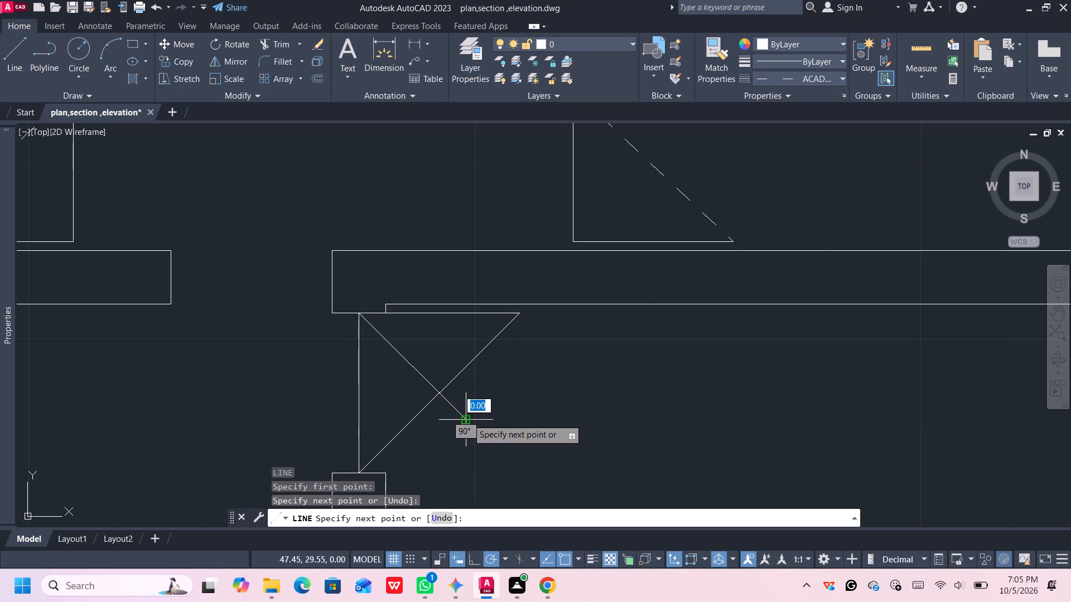
key("space")
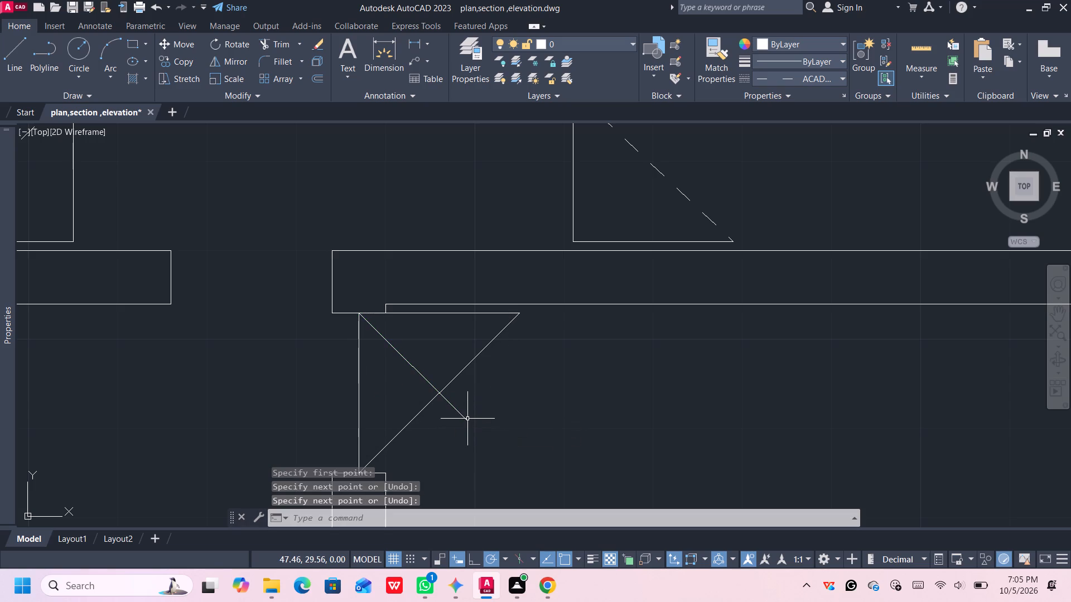
Shorten the new helper line by stretching its upper end to the line's own midpoint.
left_click(424, 378)
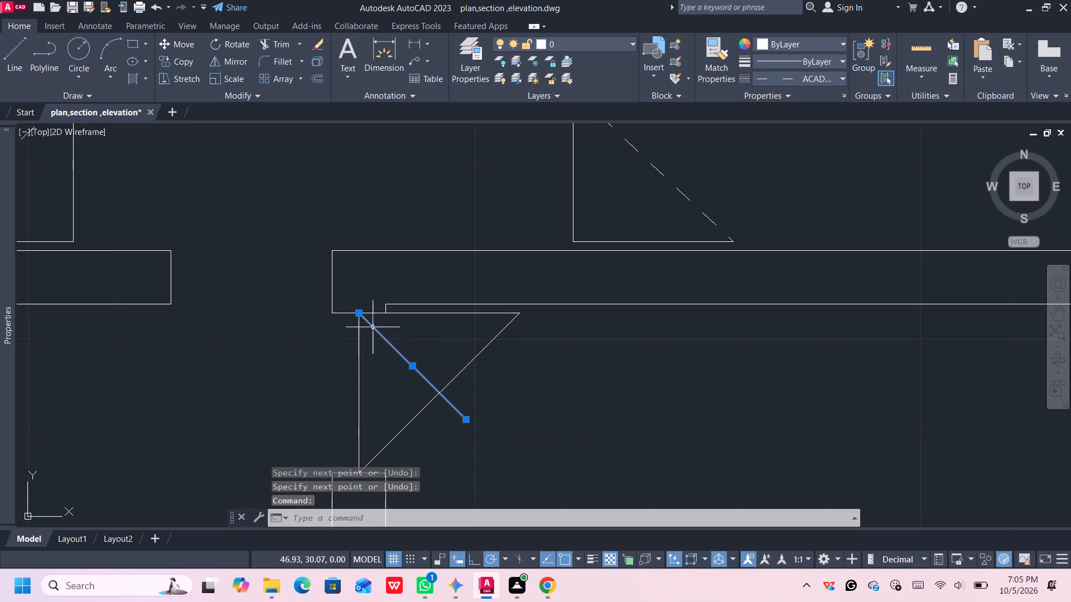
left_click(356, 310)
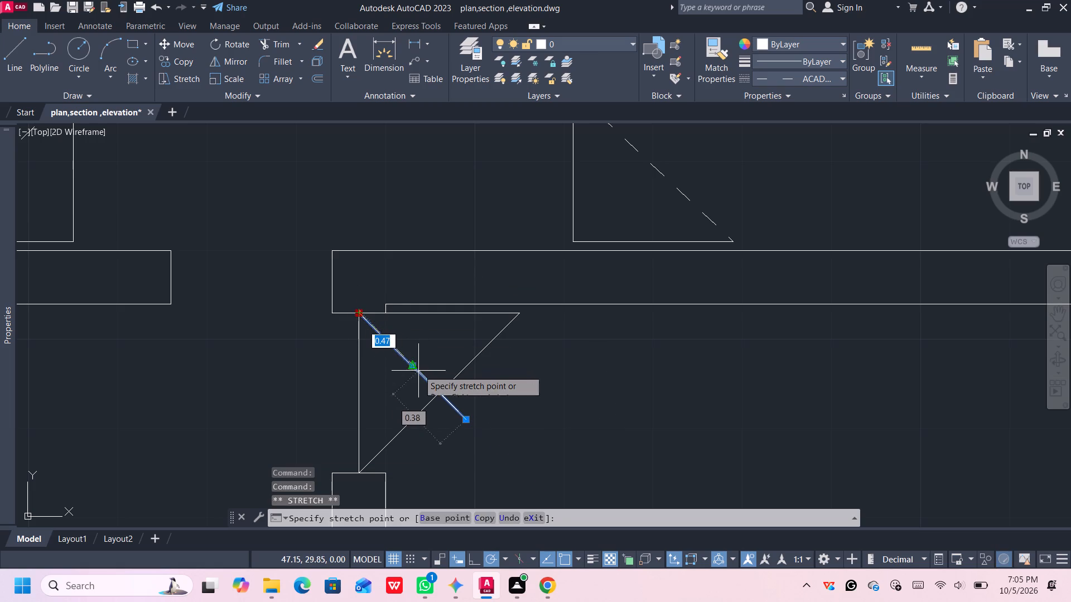
left_click(410, 366)
scroll(443, 363, "down", 1)
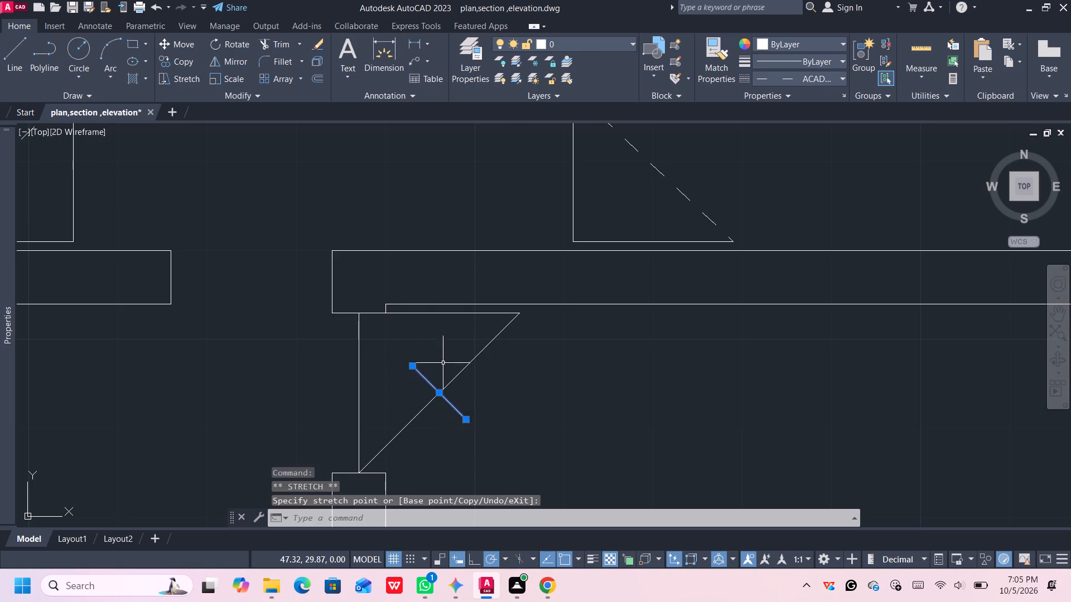
middle_click_drag(468, 404, 450, 352)
scroll(434, 341, "up", 1)
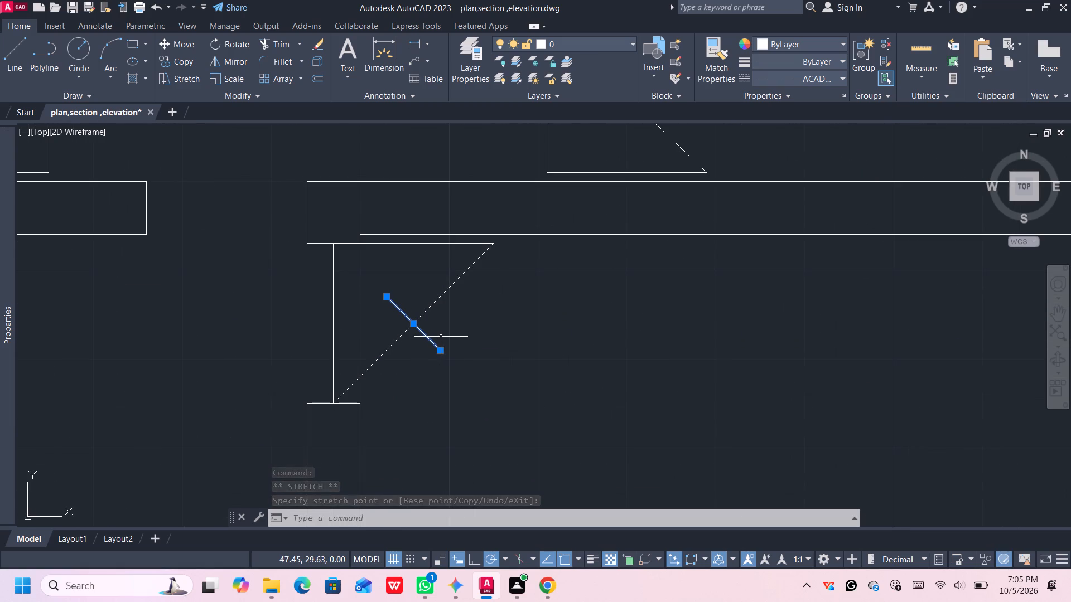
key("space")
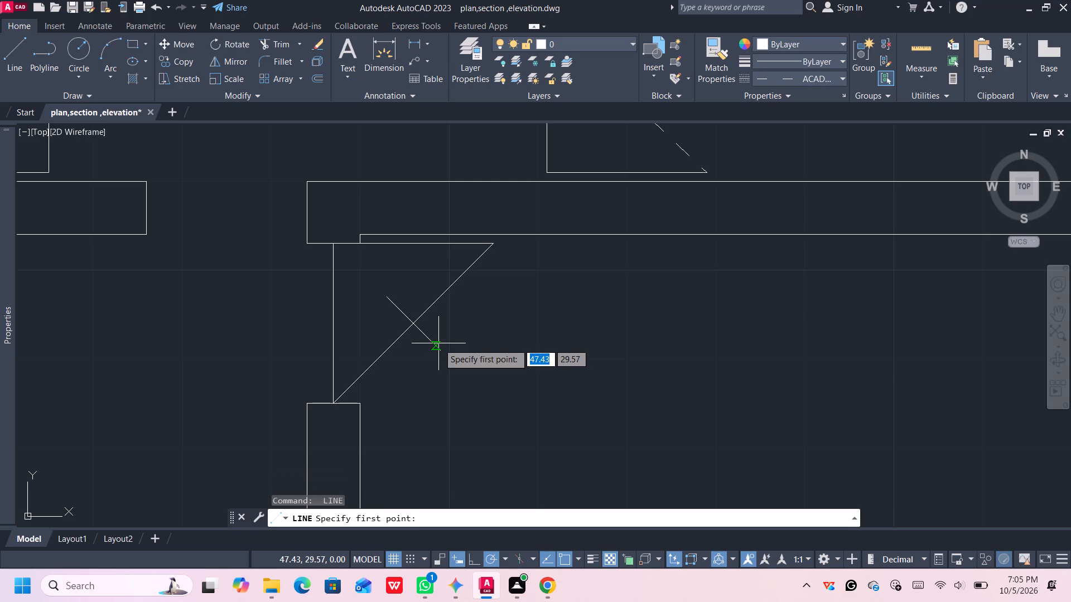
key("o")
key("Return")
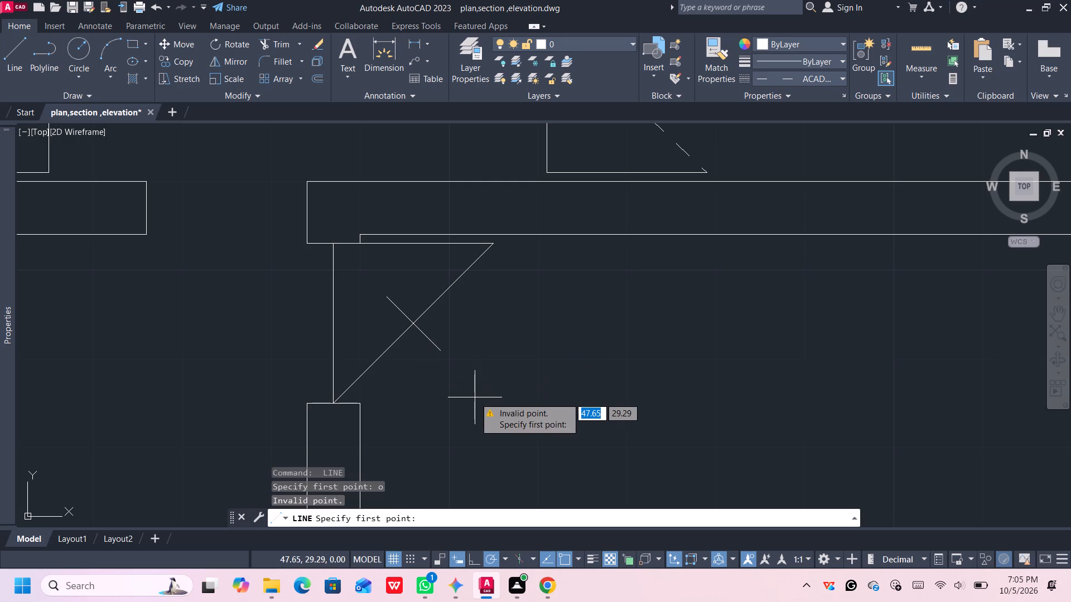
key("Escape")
Offset the 45° helper line six times at 0.1 spacing toward the upper end of the solid diagonal on the door below the horizontal wall.
key("o")
key("Return")
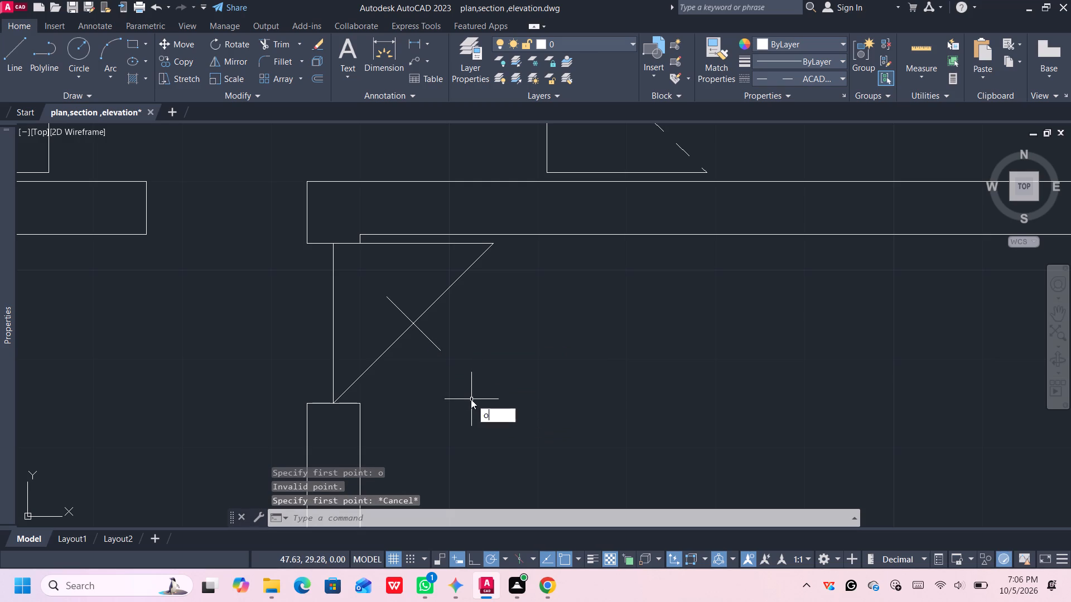
left_click(418, 330)
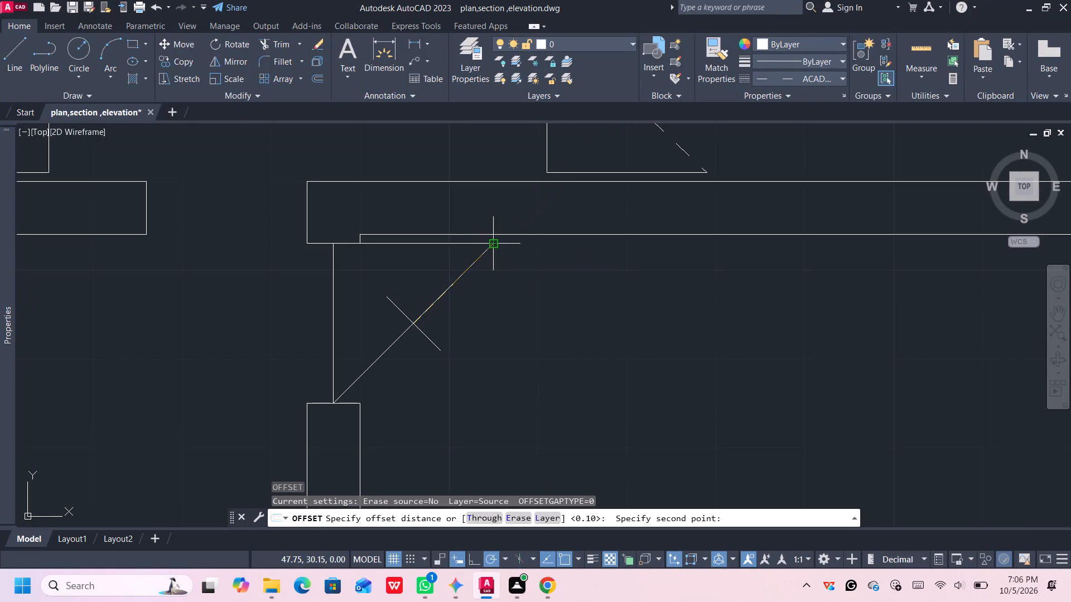
type("0.1")
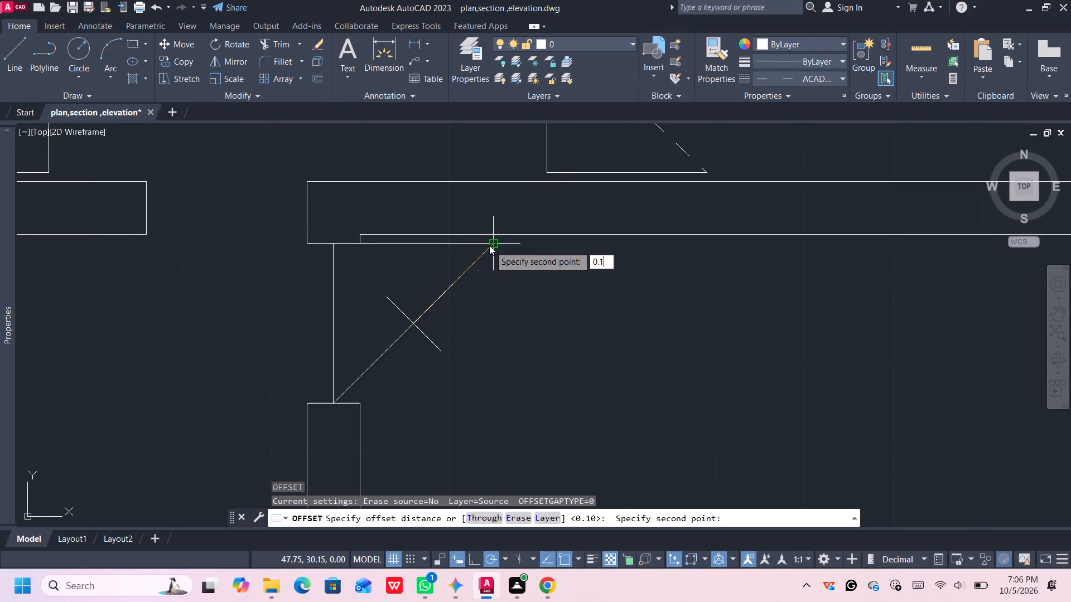
key("Return")
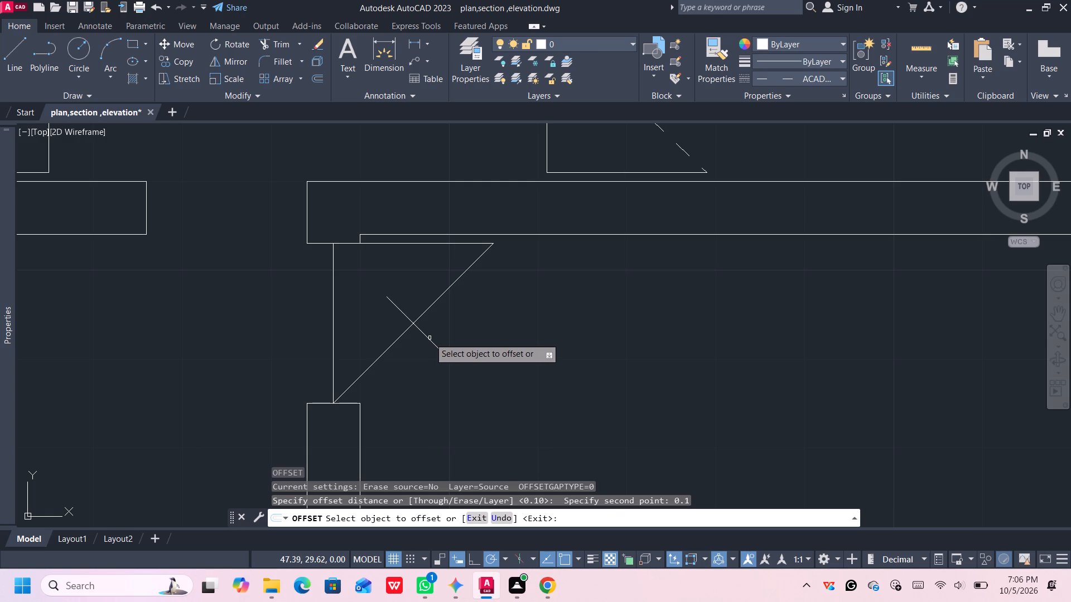
left_click(430, 338)
left_click(461, 311)
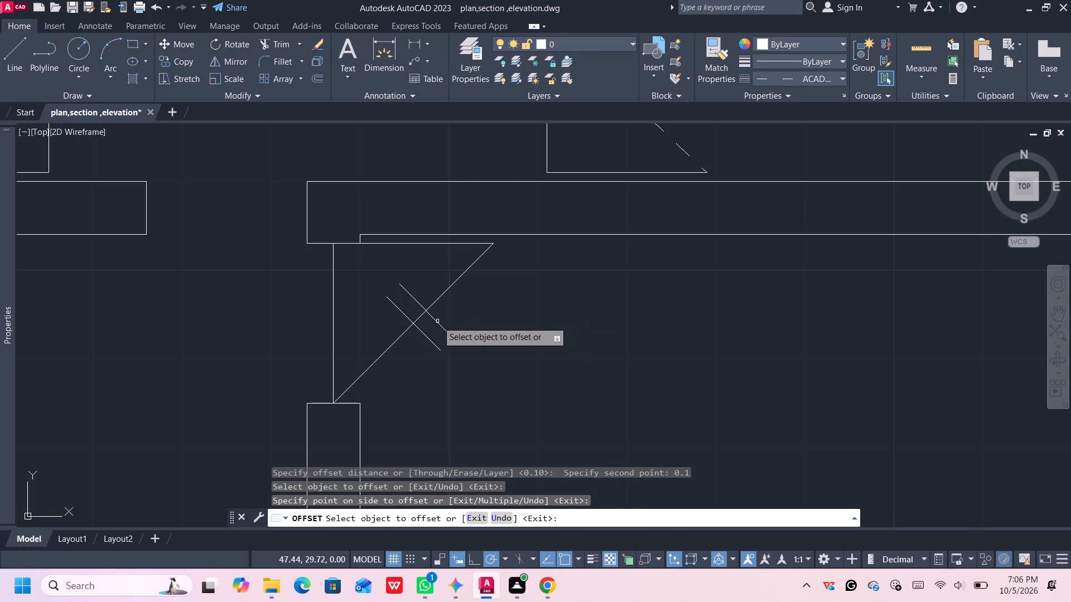
left_click(437, 321)
left_click(462, 303)
left_click(448, 310)
left_click(474, 293)
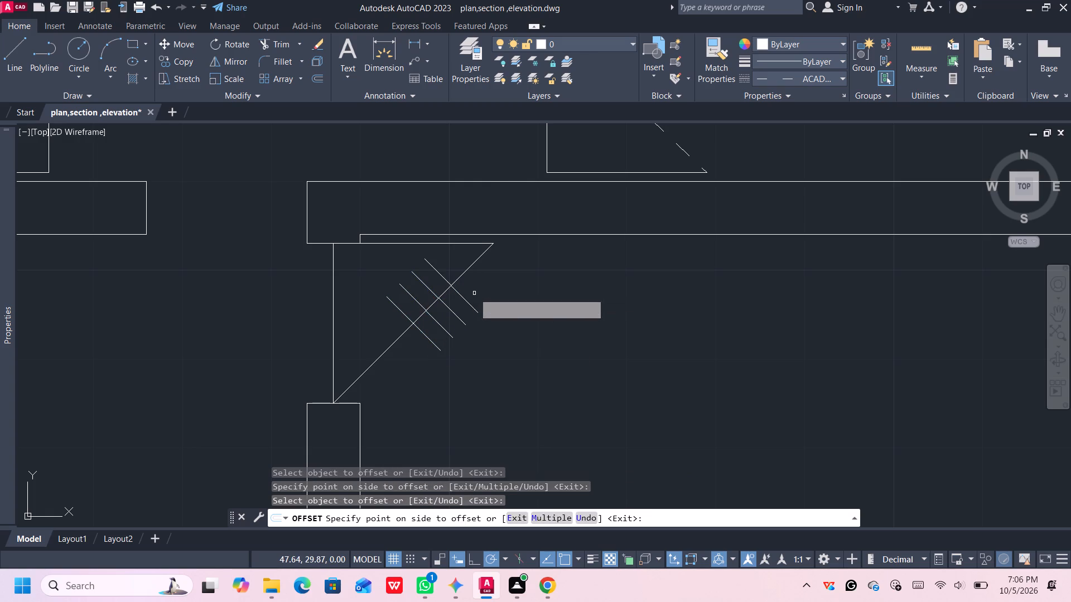
left_click(465, 300)
left_click(480, 291)
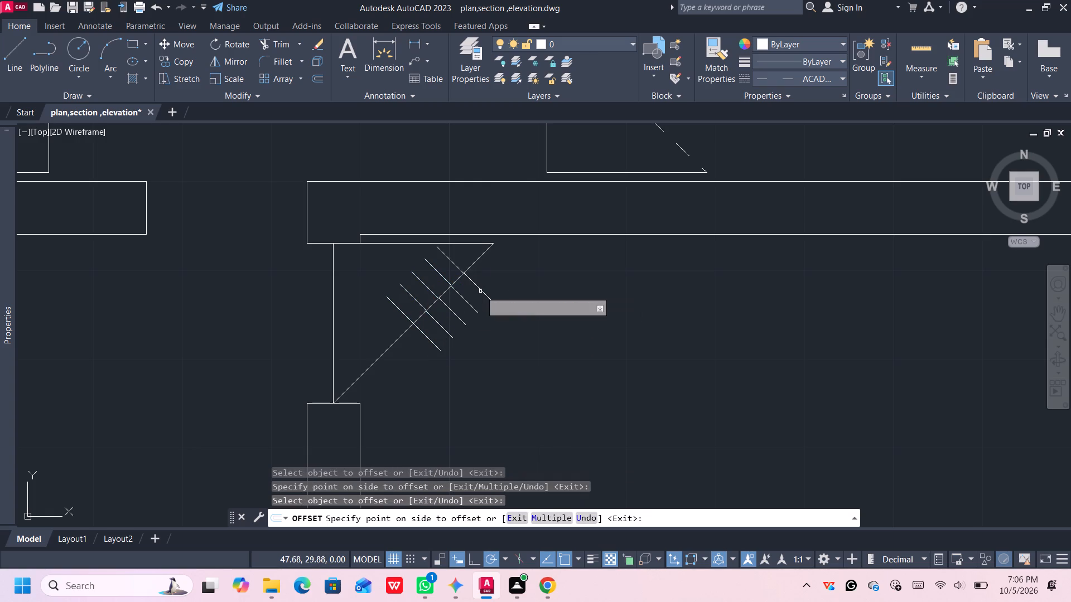
left_click(480, 290)
left_click(494, 278)
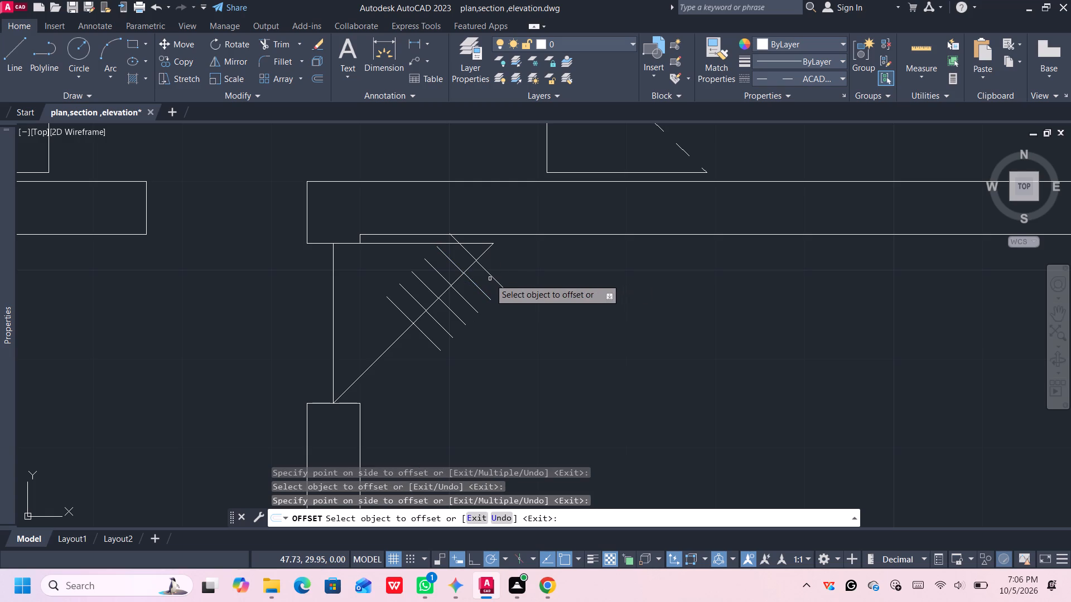
left_click(492, 276)
left_click(509, 253)
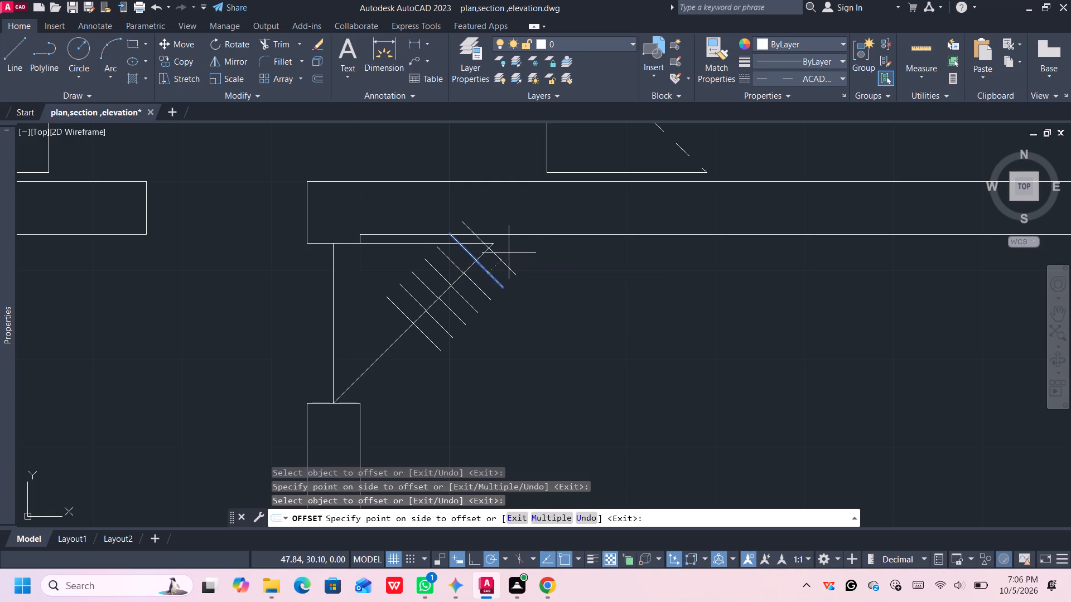
Offset the original helper line six times at 0.1 spacing toward the lower end of the same door diagonal.
left_click(425, 336)
left_click(393, 363)
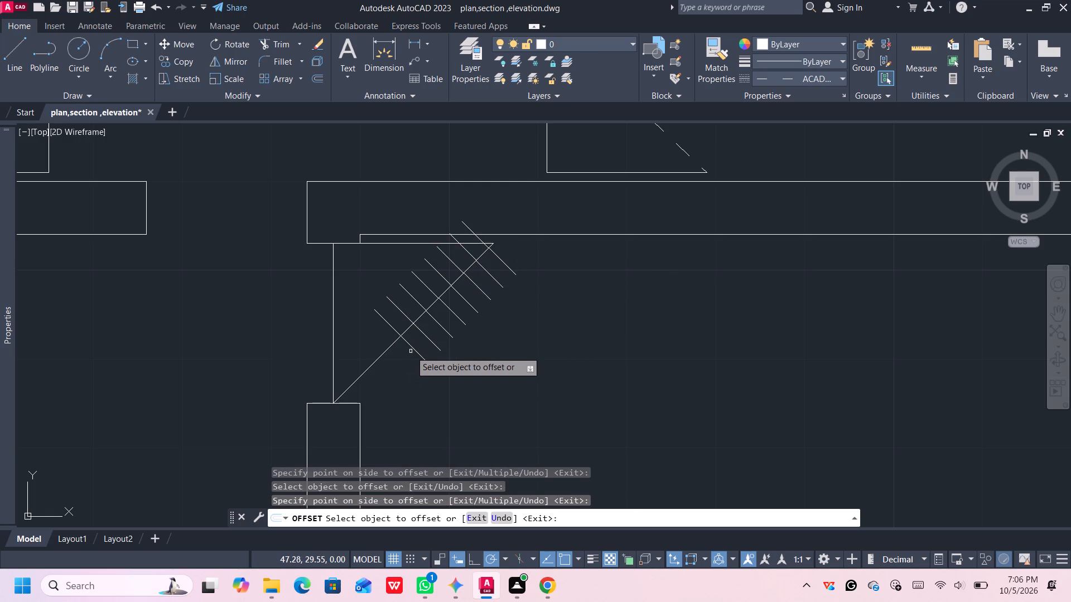
left_click(414, 347)
left_click(398, 372)
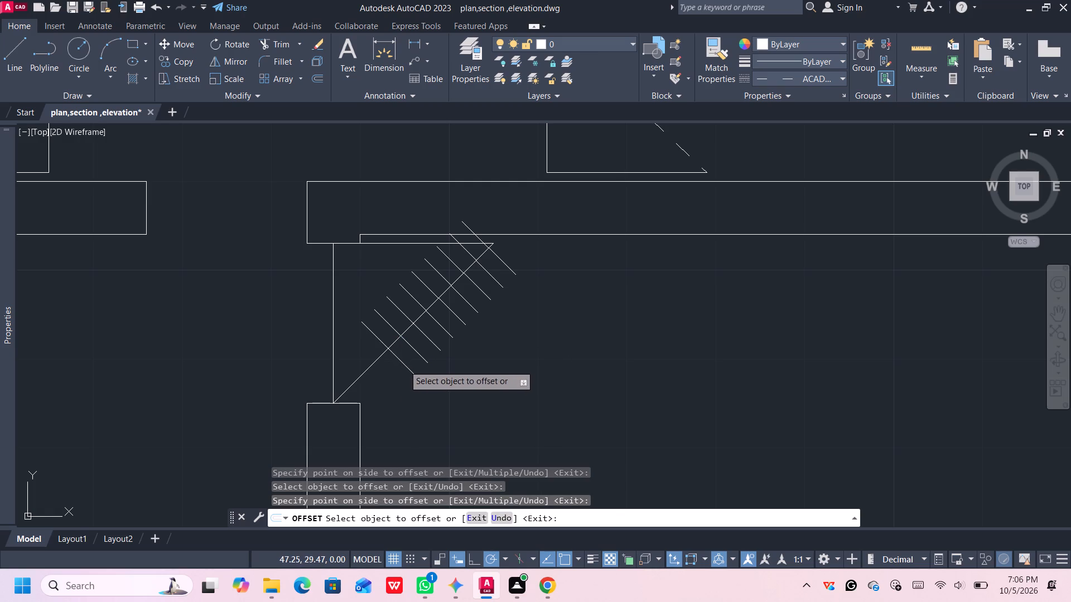
left_click(404, 365)
left_click(383, 390)
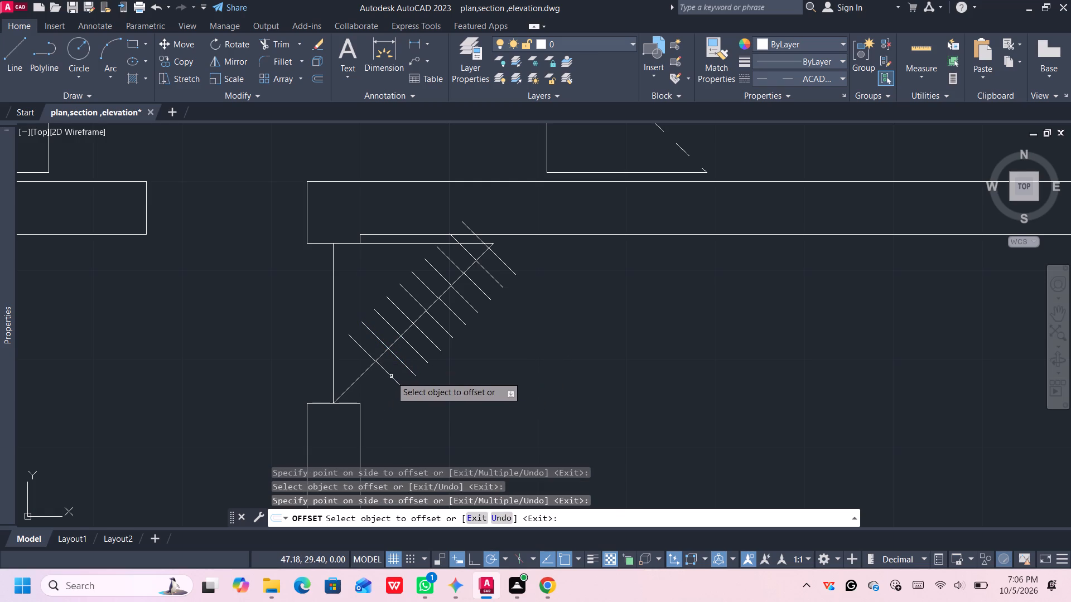
left_click(391, 376)
left_click(379, 393)
left_click(378, 389)
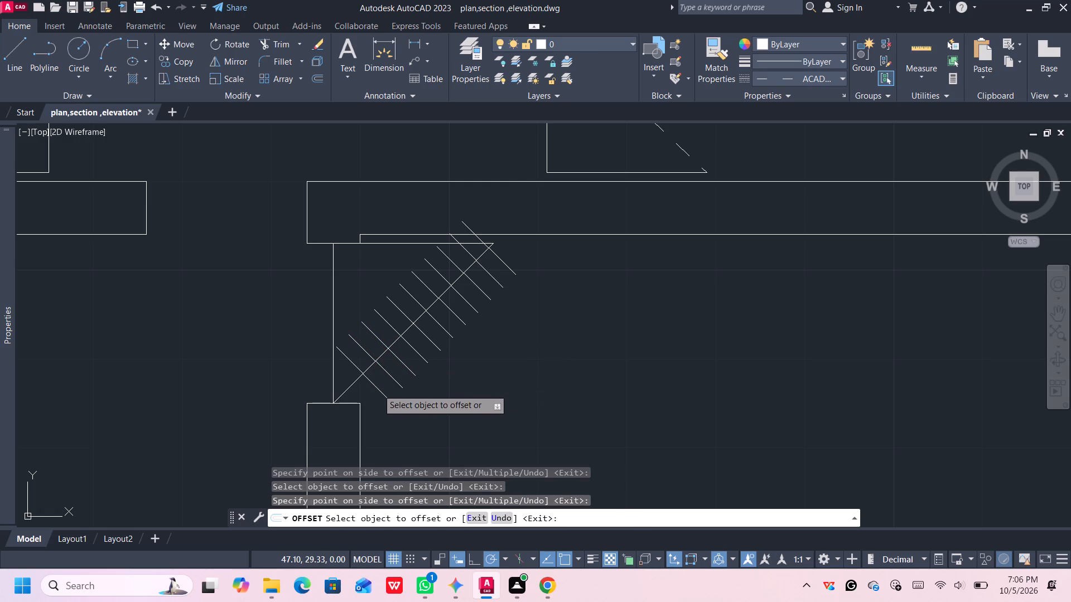
left_click(368, 404)
left_click(368, 404)
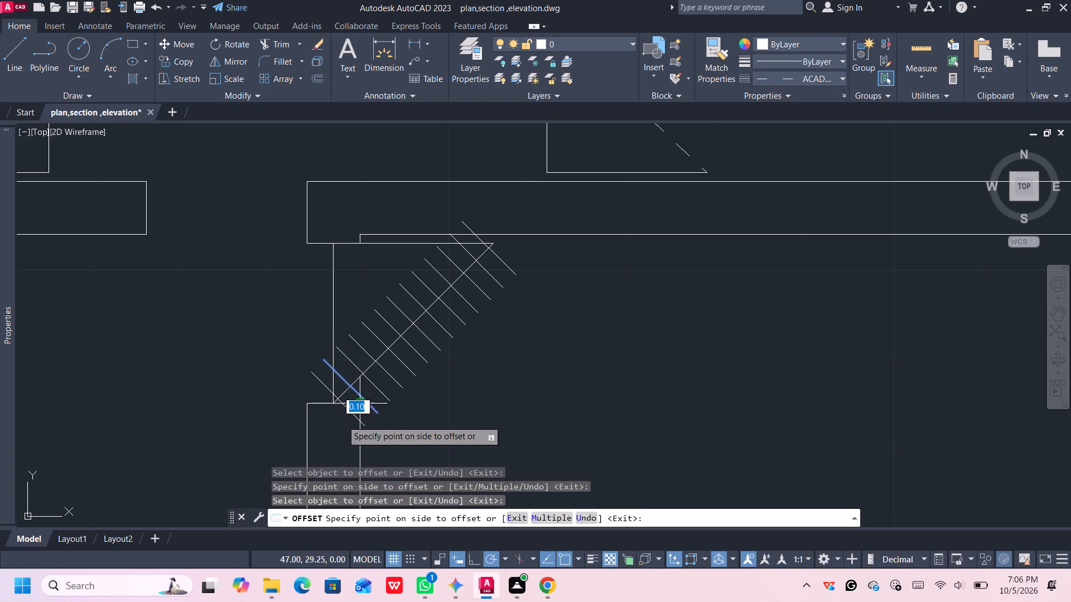
left_click(337, 426)
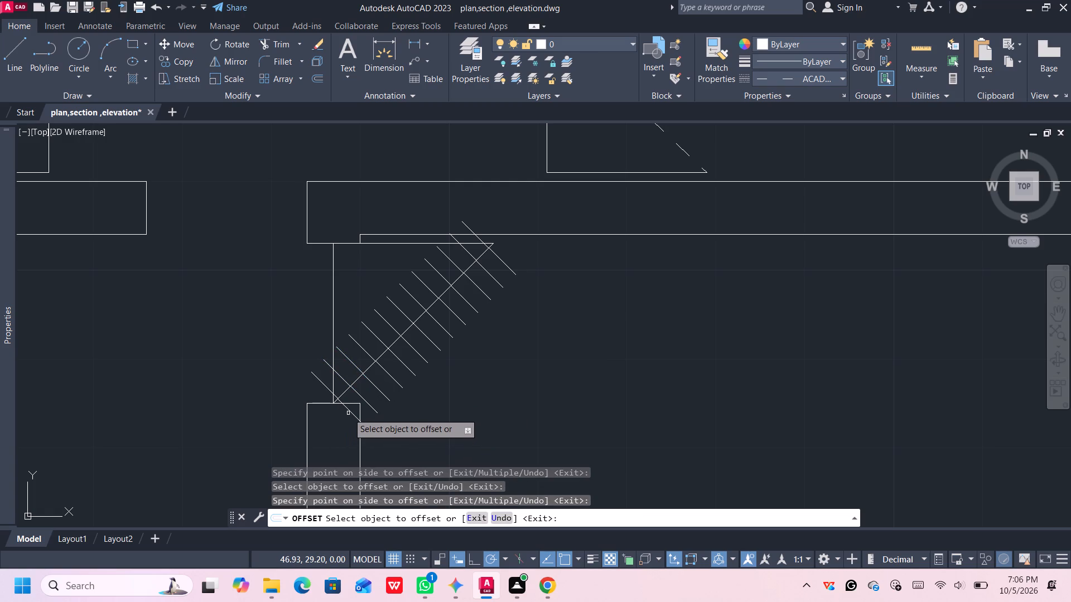
key("space")
Trim the upper end piece and every second segment of the diagonal between the helper lines, leaving dashes on the door below the horizontal wall.
middle_click_drag(502, 268, 515, 305)
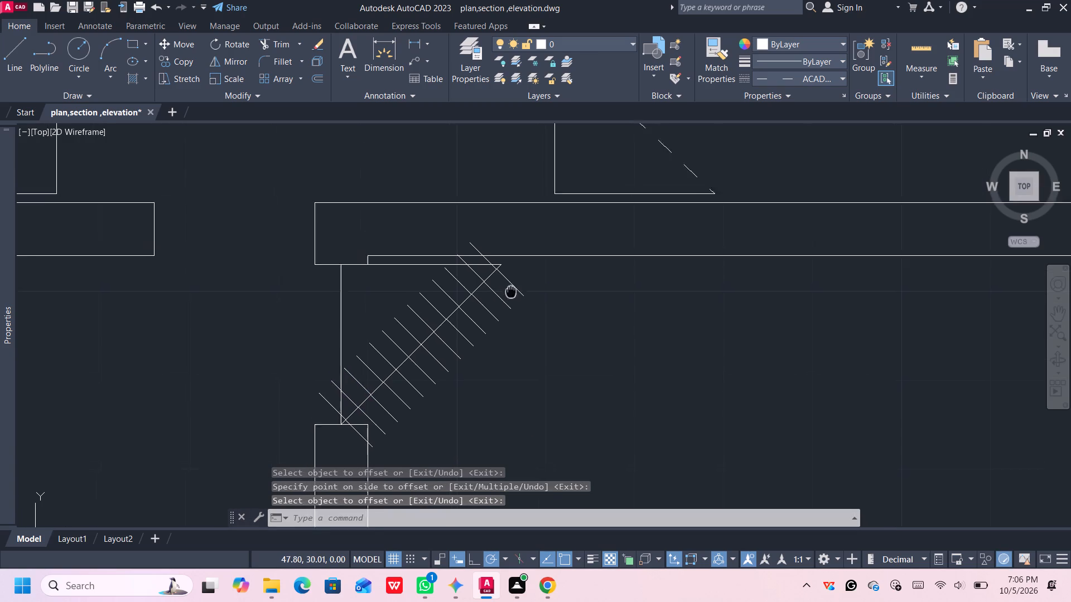
middle_click_drag(515, 305, 517, 312)
scroll(514, 309, "up", 1)
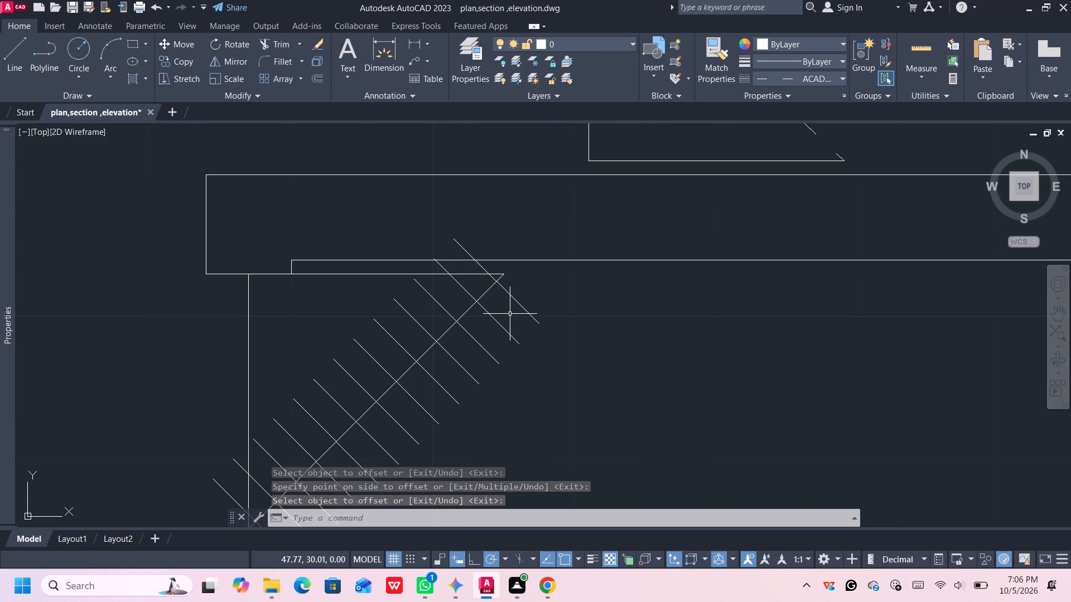
type("tr")
key("Return")
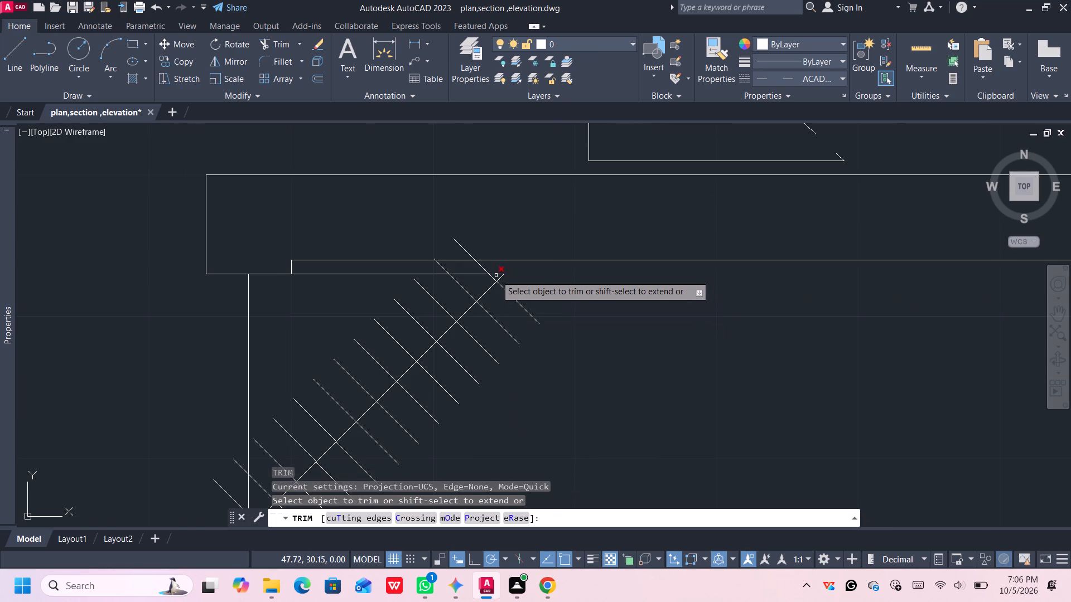
left_click(500, 279)
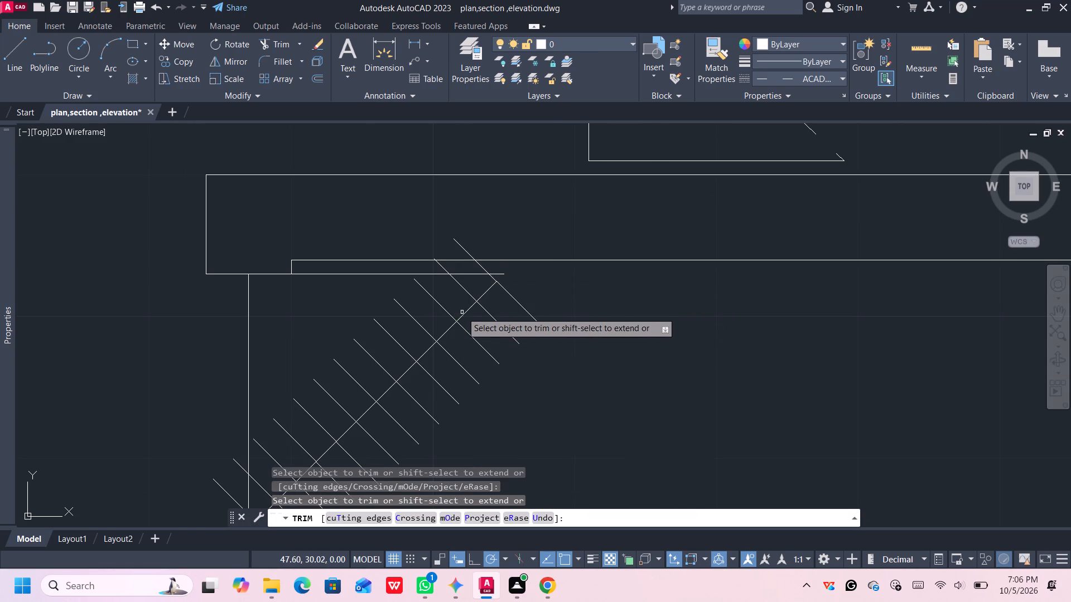
left_click(465, 315)
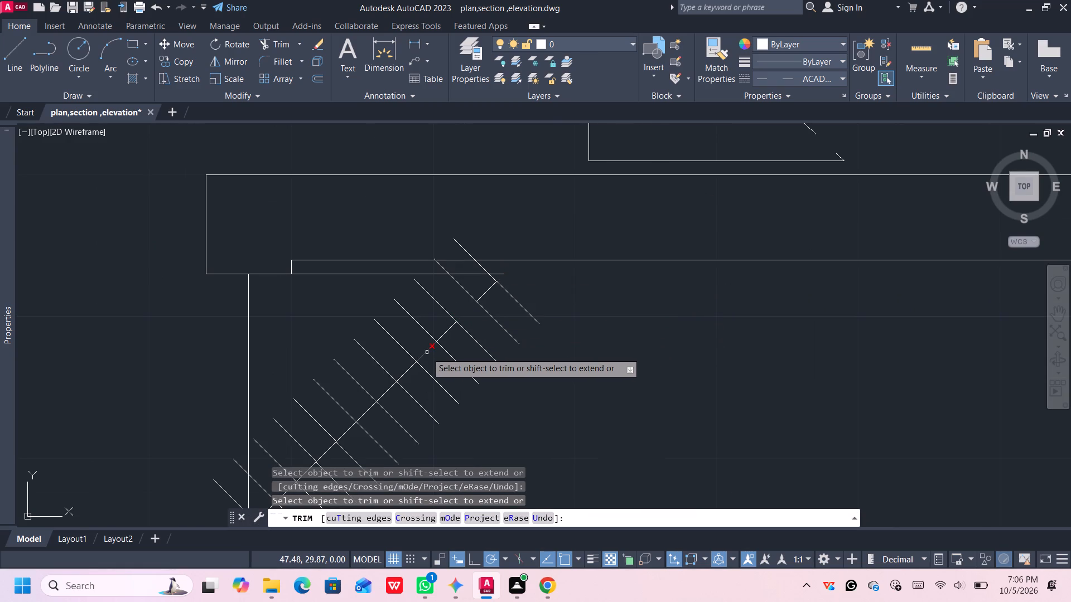
left_click(427, 352)
middle_click_drag(427, 352, 456, 259)
scroll(428, 348, "down", 1)
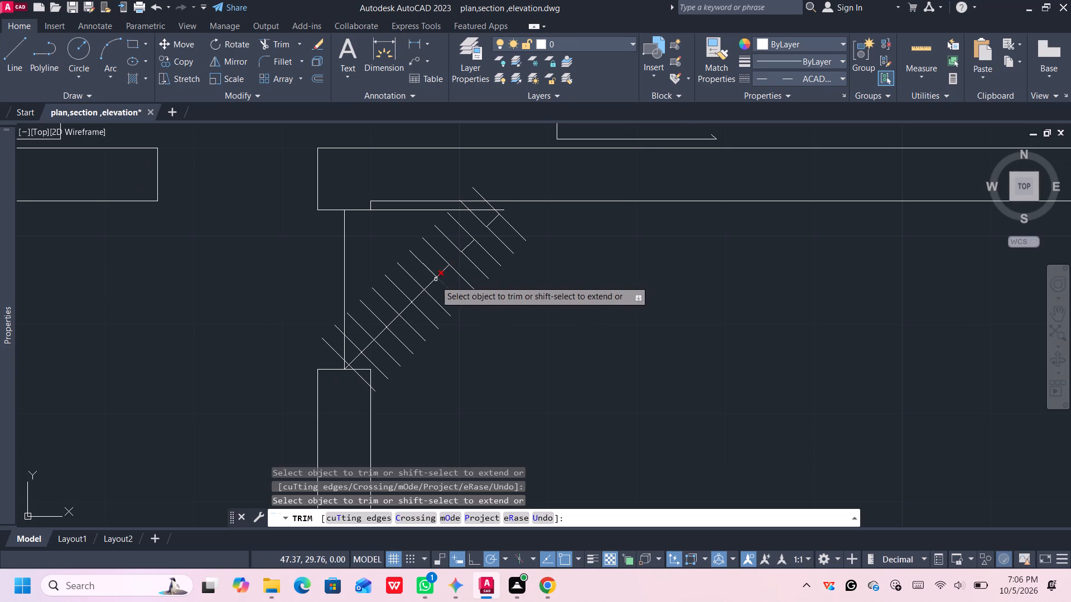
left_click(432, 283)
left_click(406, 310)
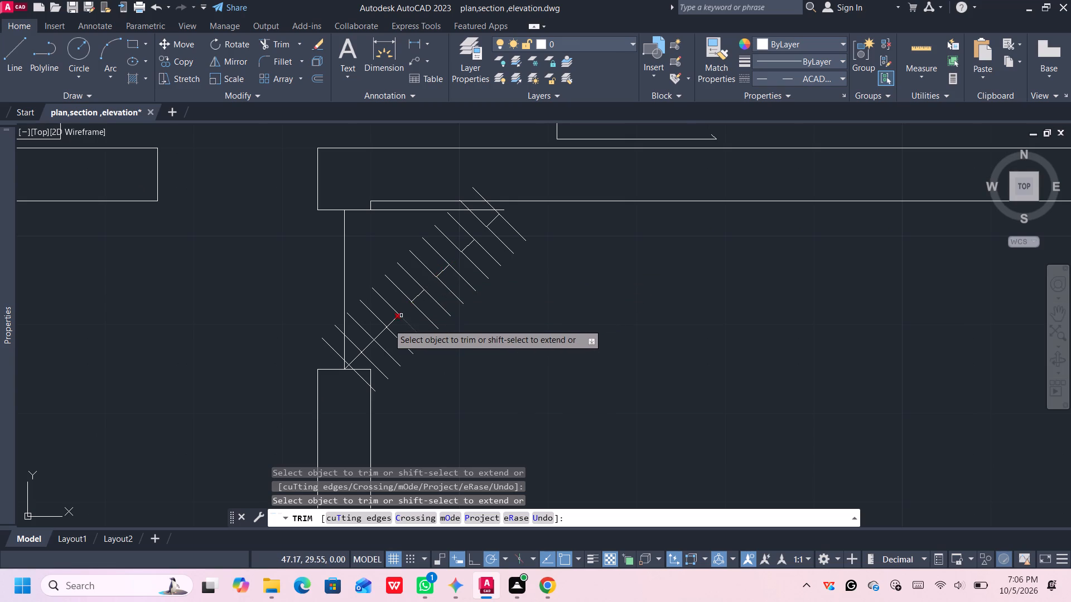
left_click(380, 334)
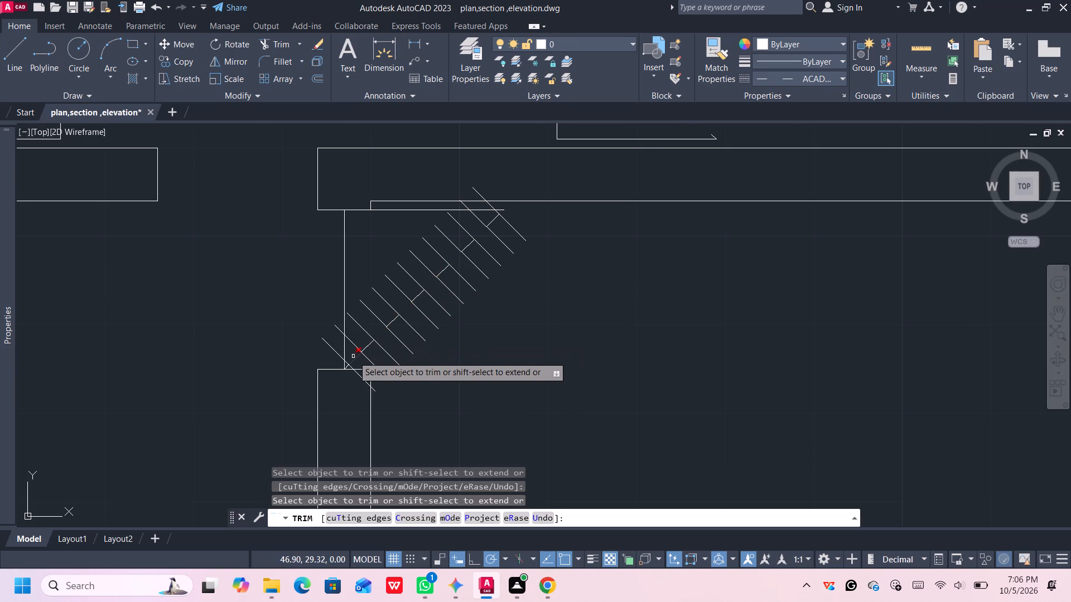
left_click(353, 356)
middle_click_drag(460, 313, 454, 317)
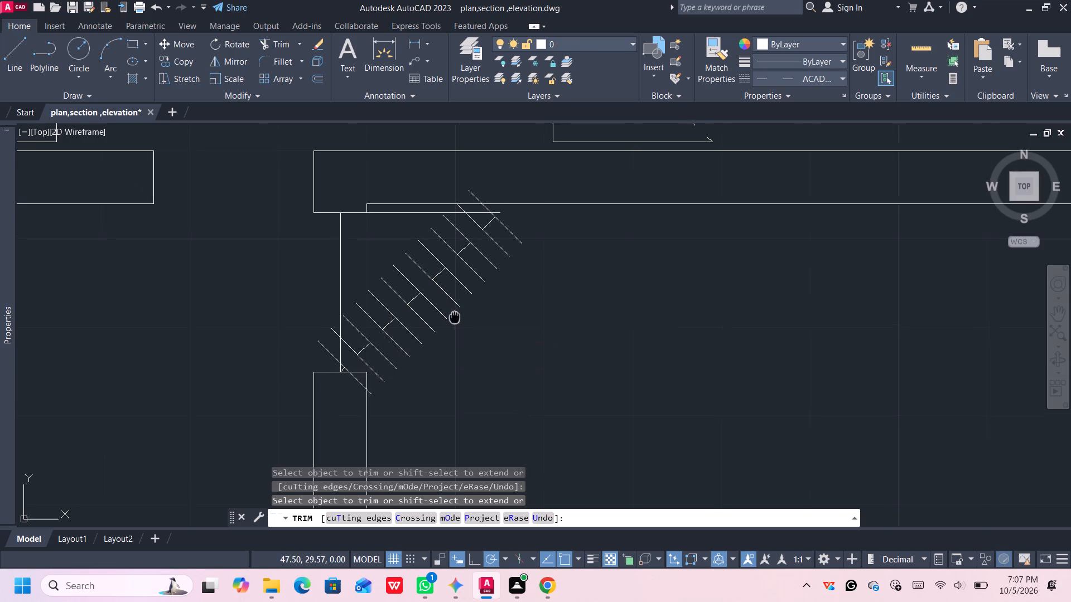
middle_click_drag(454, 317, 447, 327)
key("space")
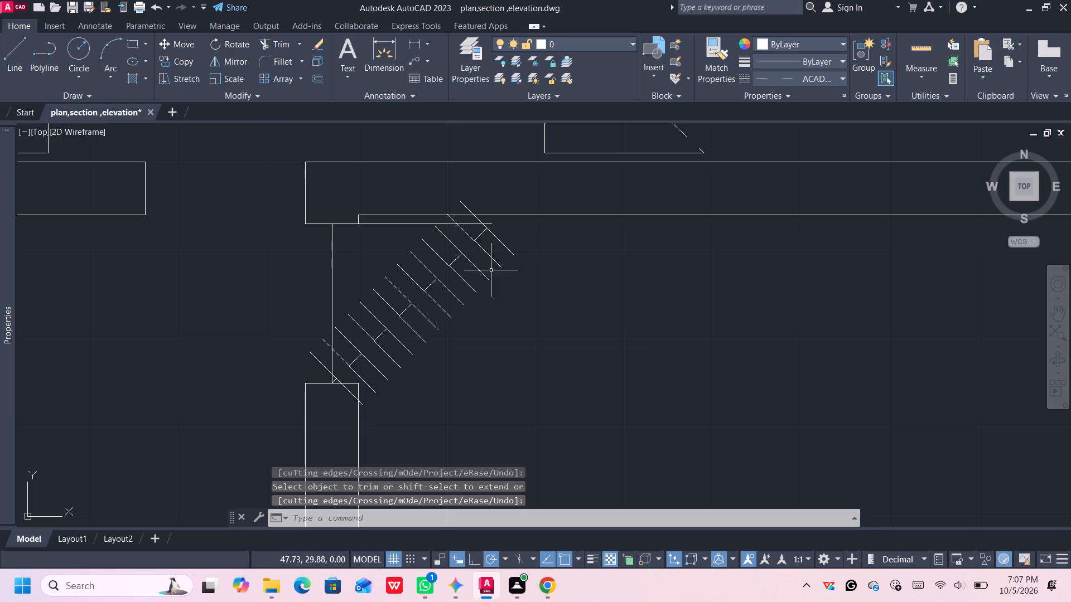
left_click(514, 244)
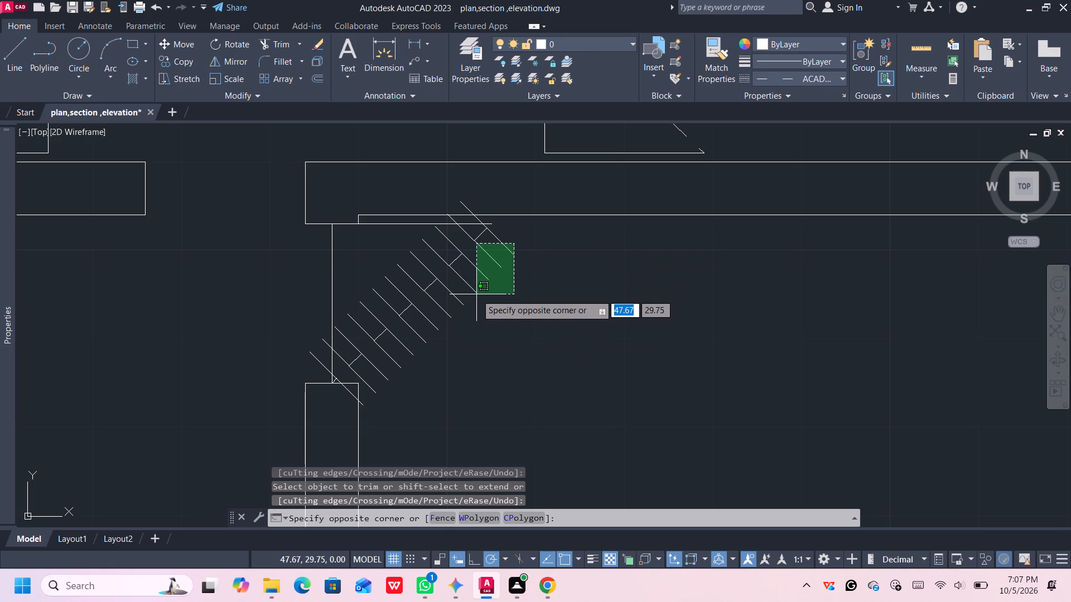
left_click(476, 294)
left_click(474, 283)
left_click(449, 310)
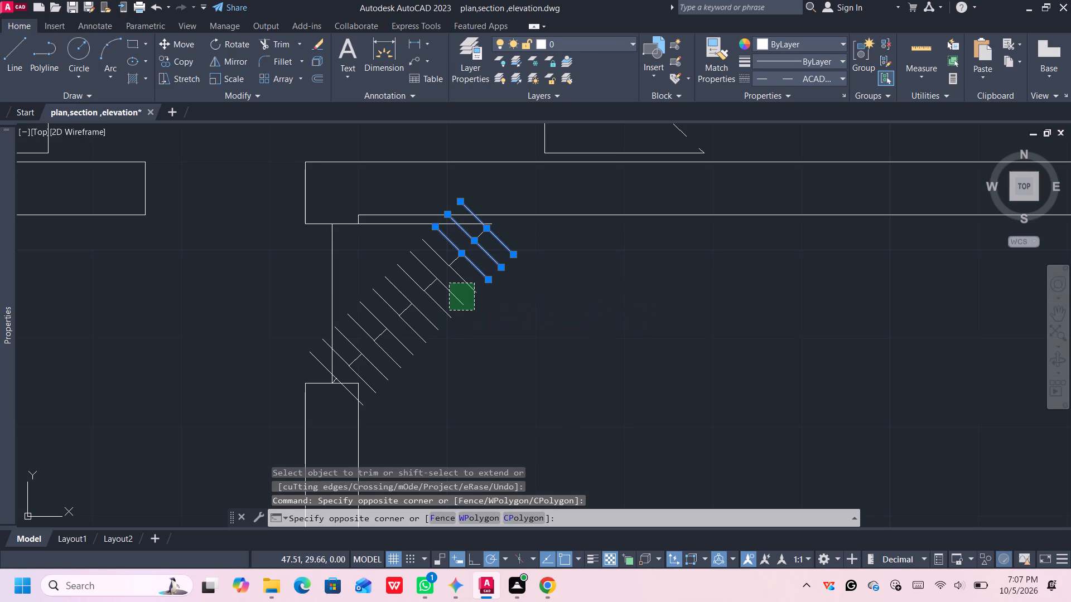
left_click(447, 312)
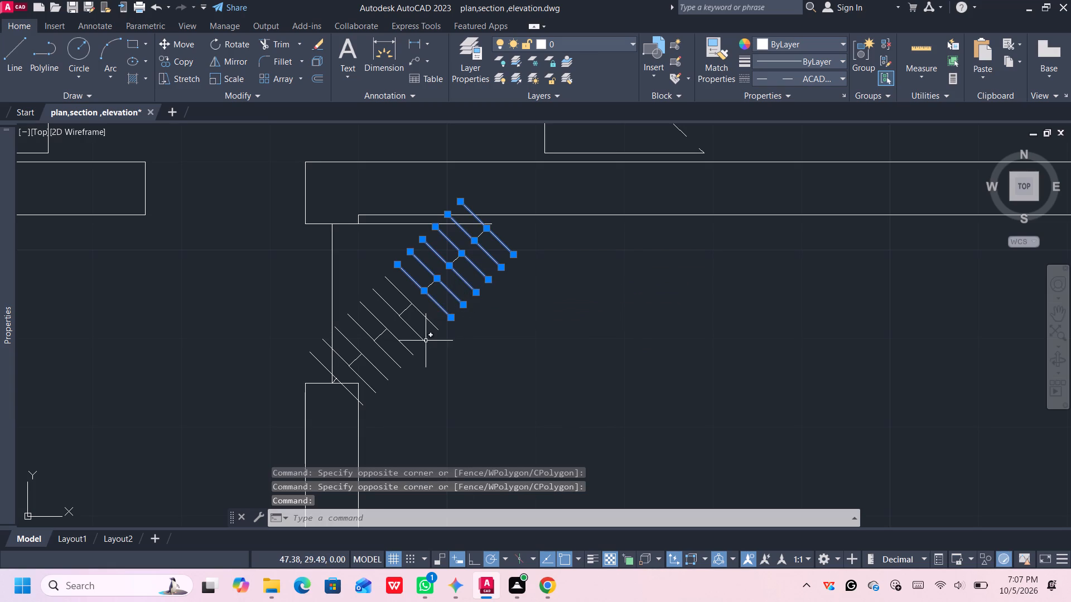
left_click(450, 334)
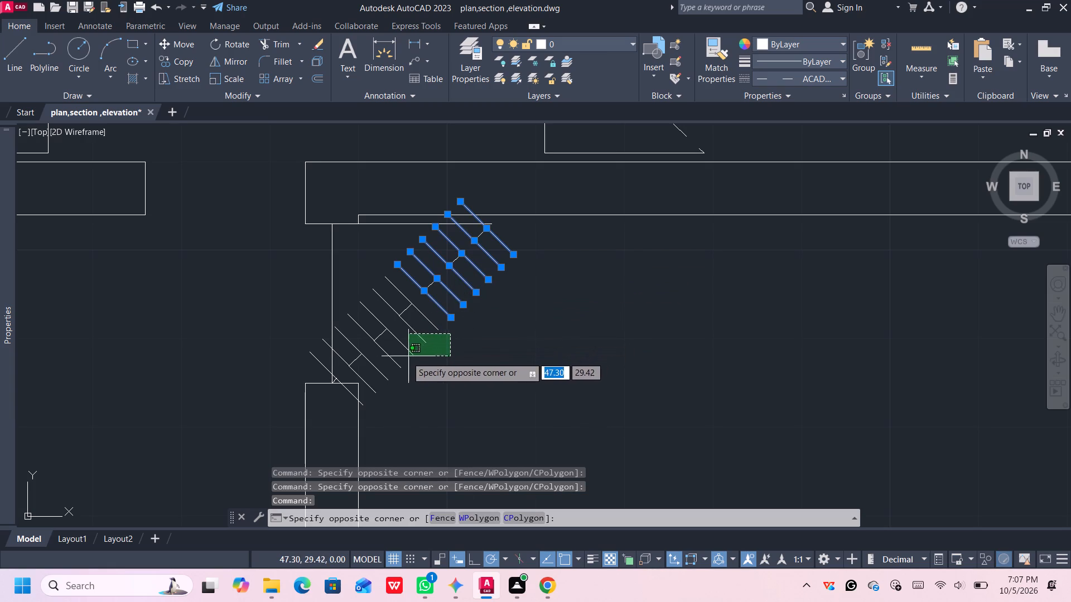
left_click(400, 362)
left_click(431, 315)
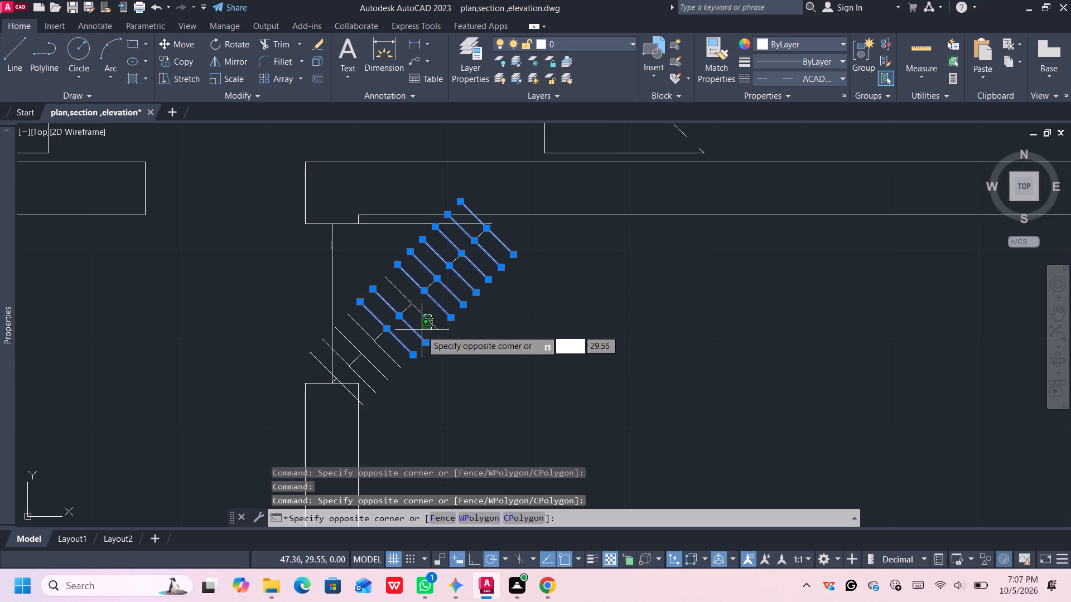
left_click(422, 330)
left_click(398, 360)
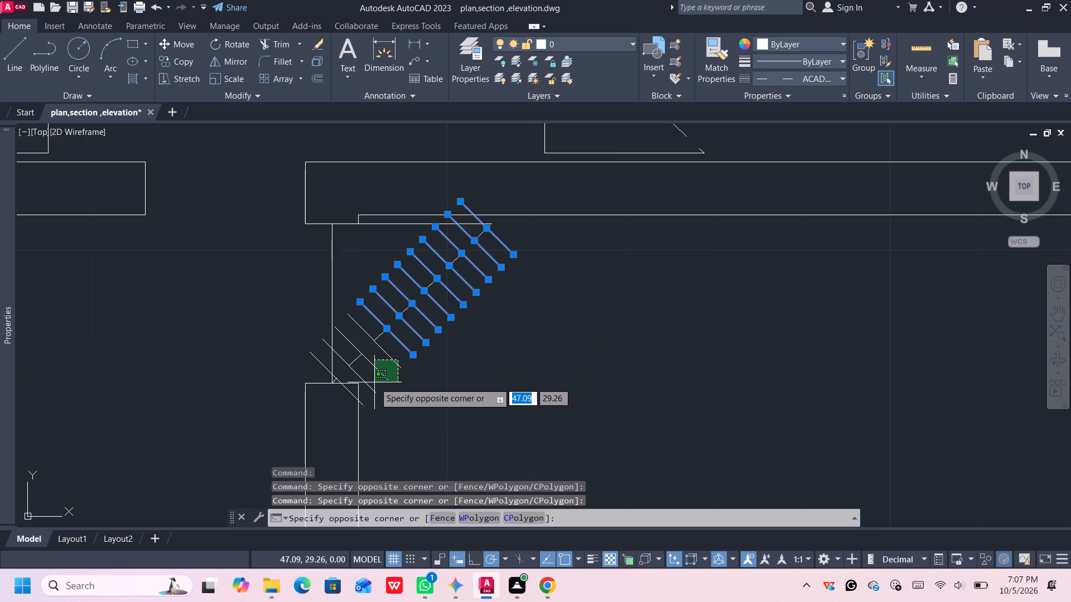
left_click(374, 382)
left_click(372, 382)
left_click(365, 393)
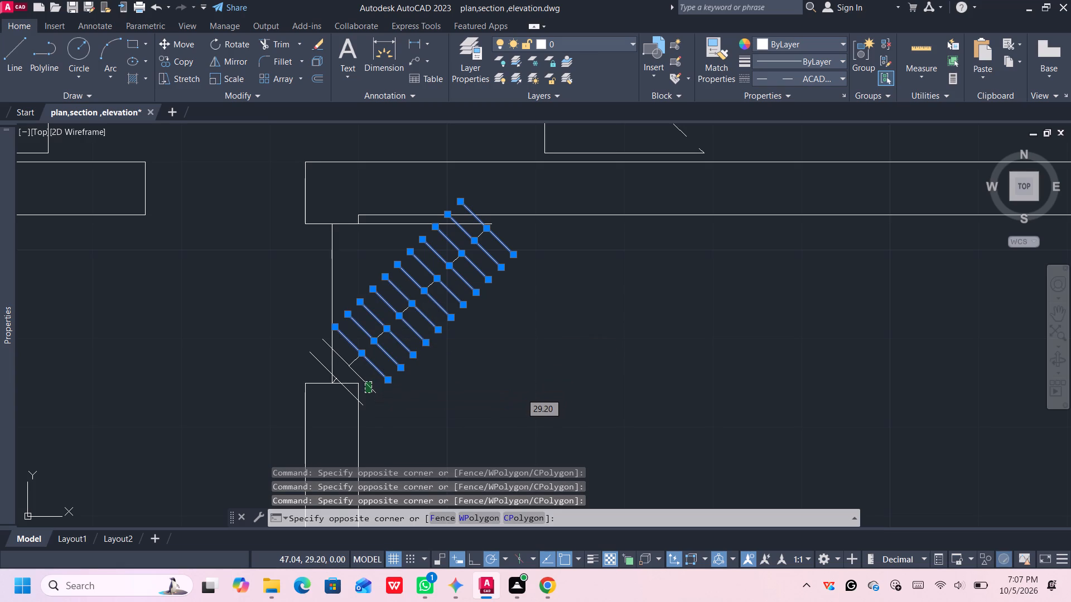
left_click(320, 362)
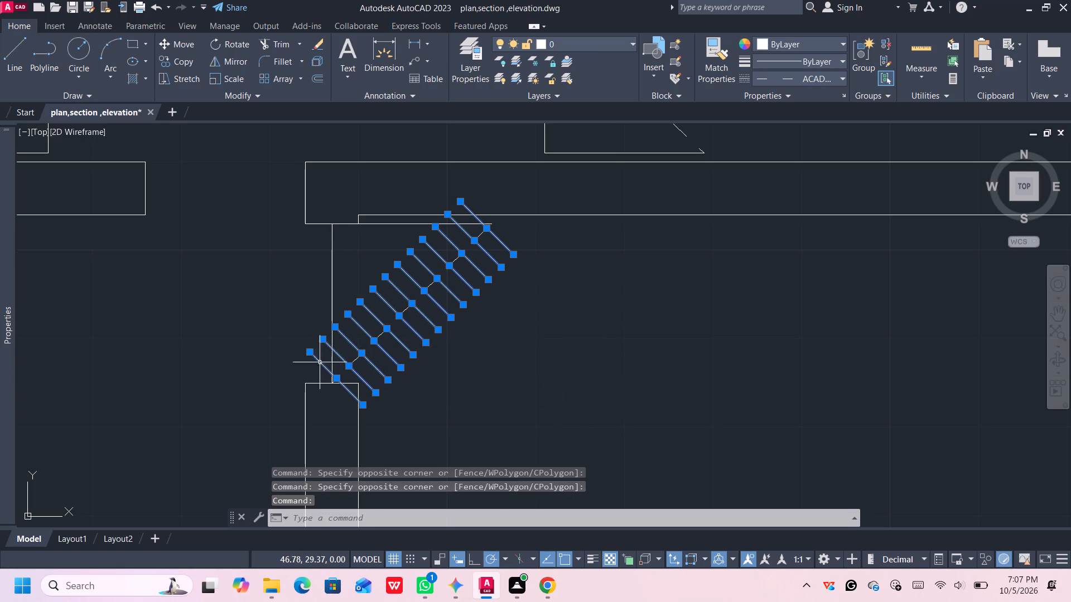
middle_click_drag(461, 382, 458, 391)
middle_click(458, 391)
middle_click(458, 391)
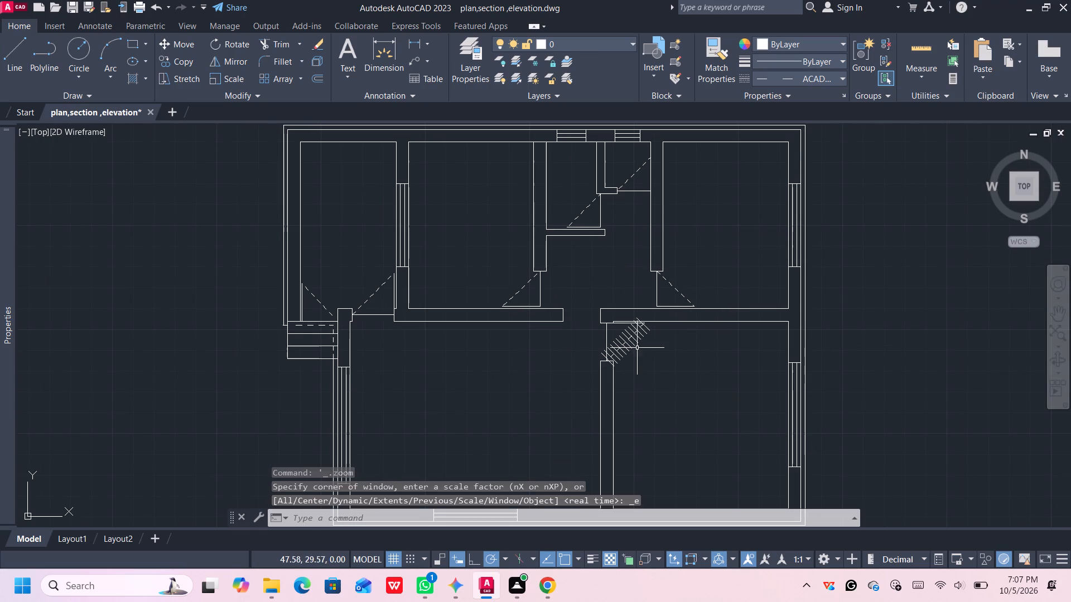
Delete all thirteen 45° helper lines crossing the dashed diagonal of the door below the horizontal wall.
scroll(636, 347, "up", 4)
left_click(727, 235)
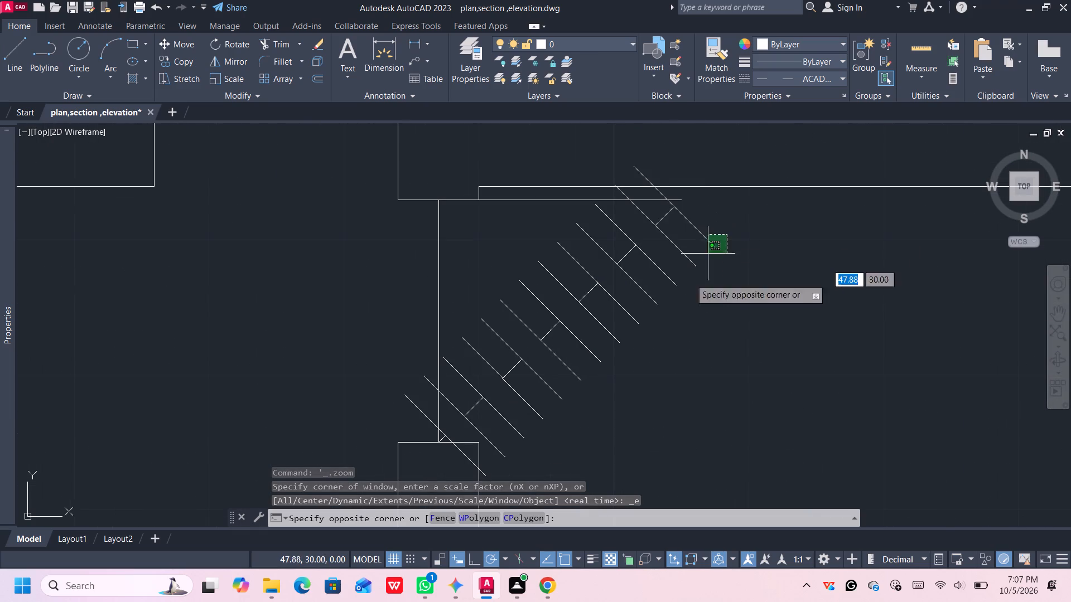
left_click(673, 293)
middle_click_drag(655, 307, 634, 268)
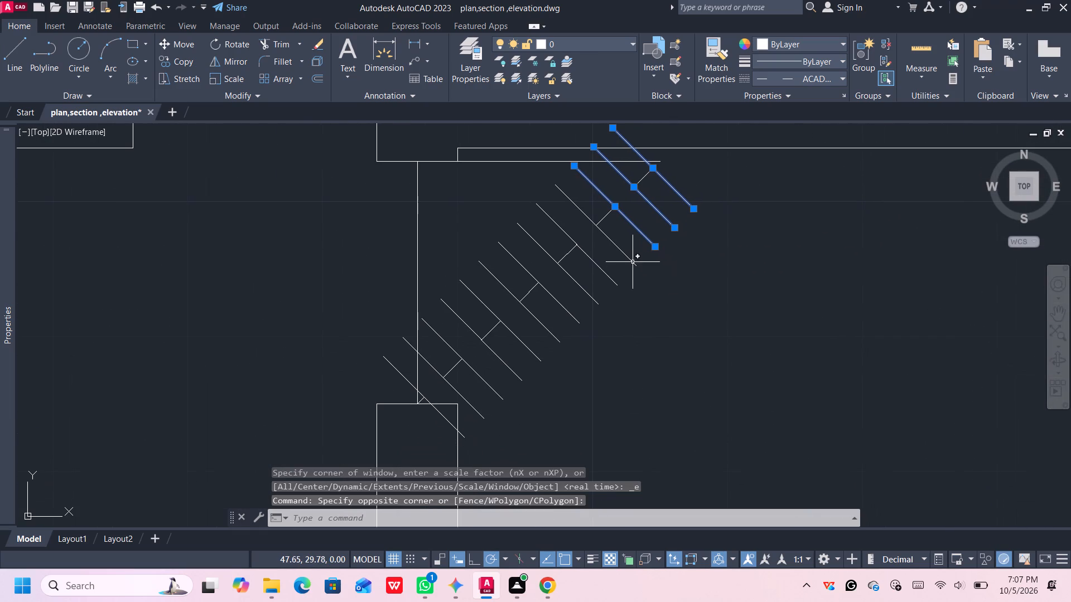
left_click(635, 258)
left_click(588, 310)
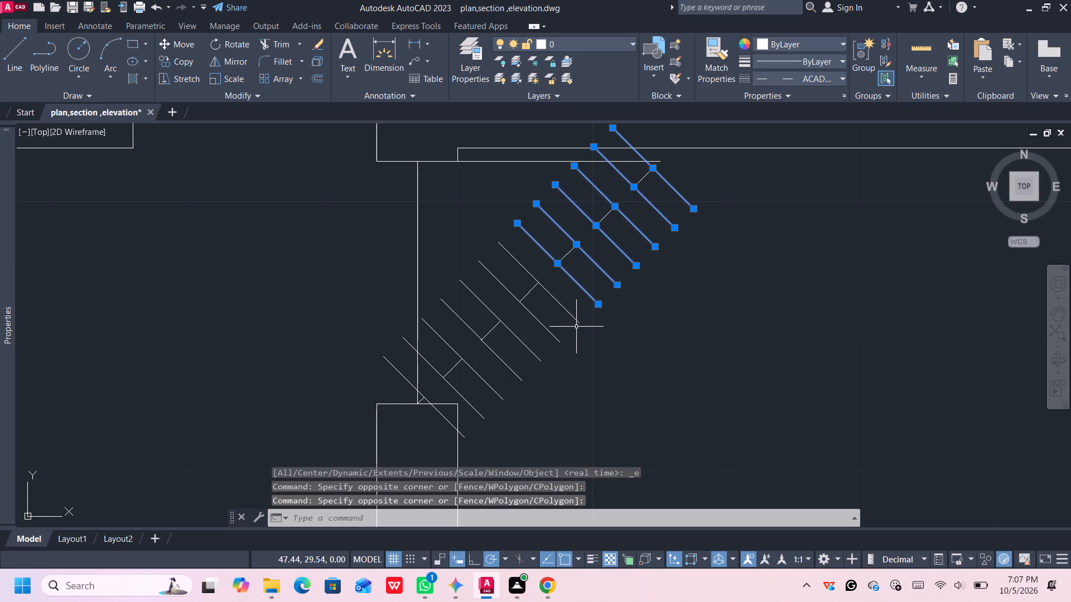
left_click(585, 323)
left_click(541, 365)
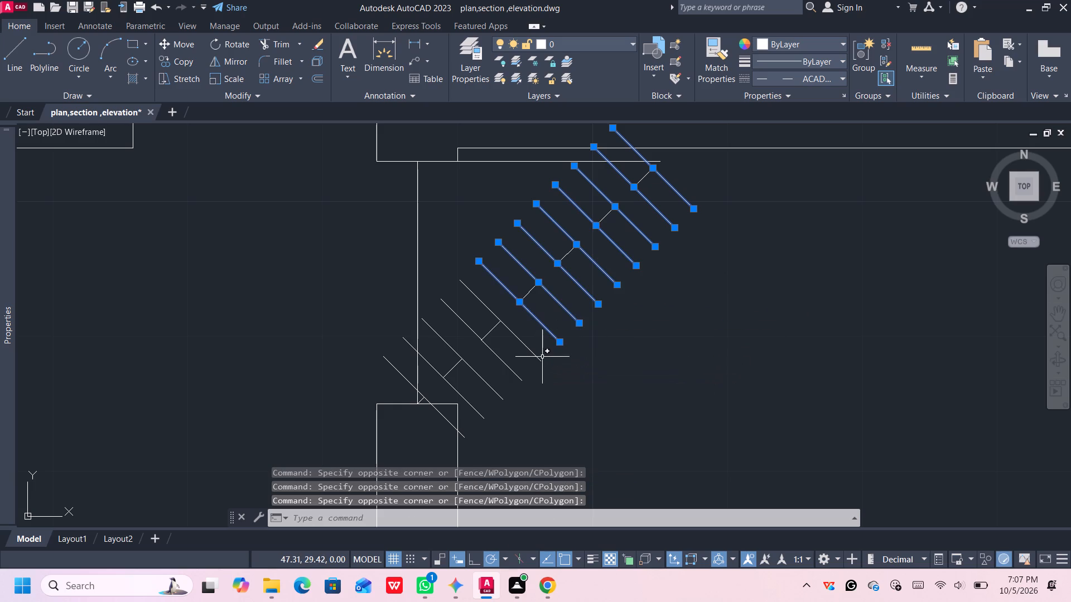
left_click(542, 357)
left_click(491, 390)
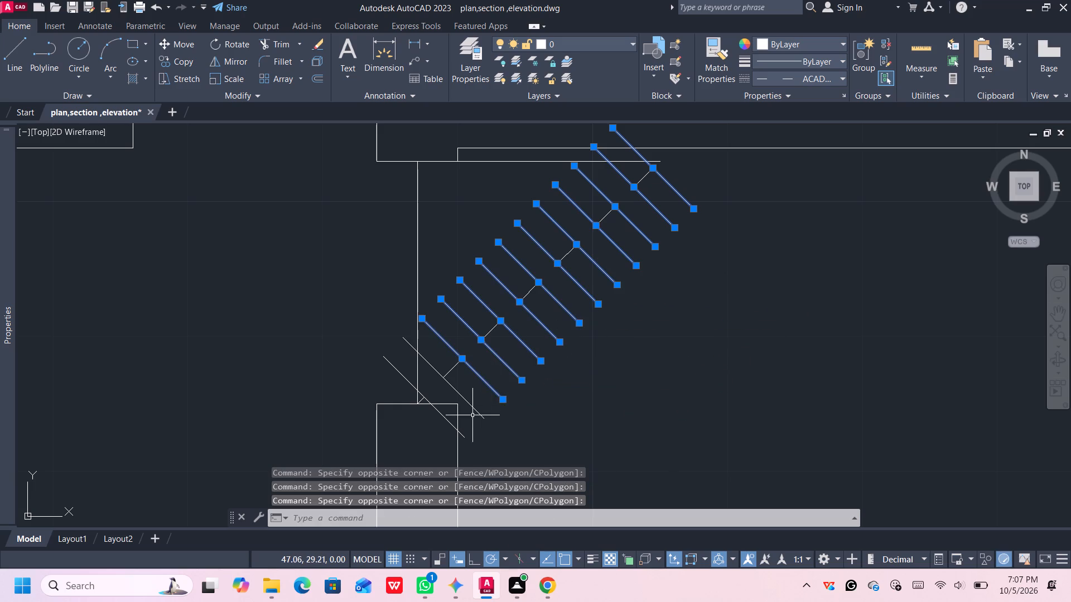
left_click(488, 406)
left_click(469, 424)
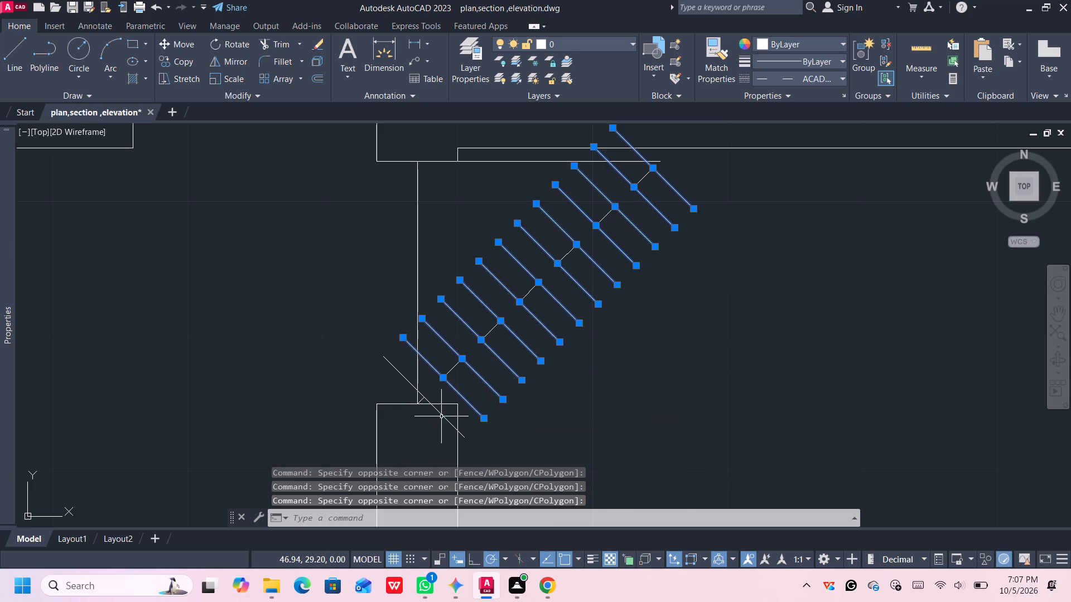
left_click(441, 416)
key("Delete")
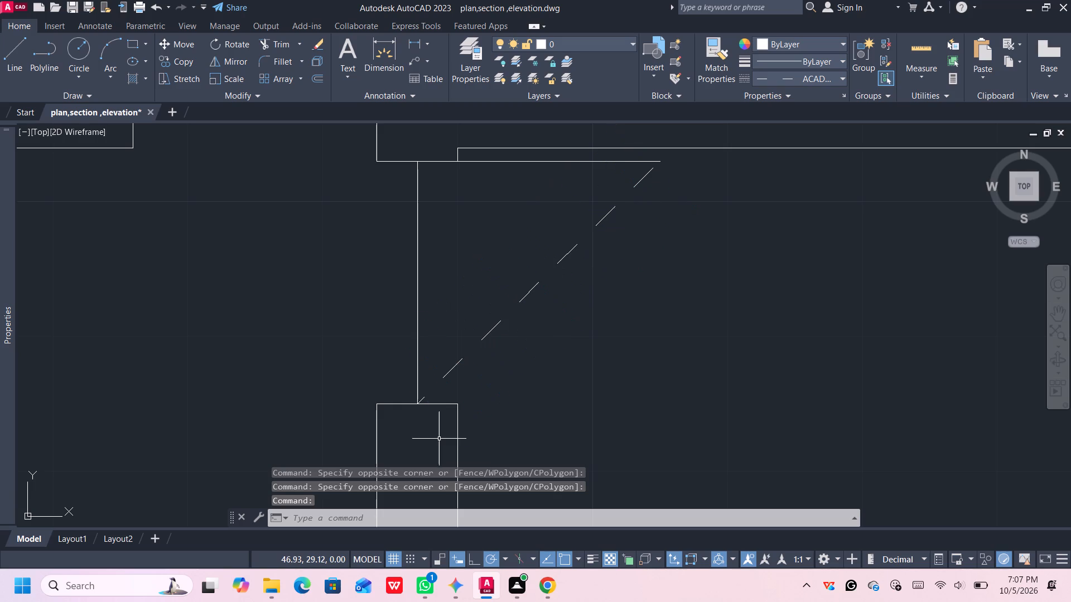
Join the five outermost perimeter lines around the floor plan into one polyline, leaving the entrance steps out.
scroll(605, 312, "down", 1)
scroll(650, 241, "down", 1)
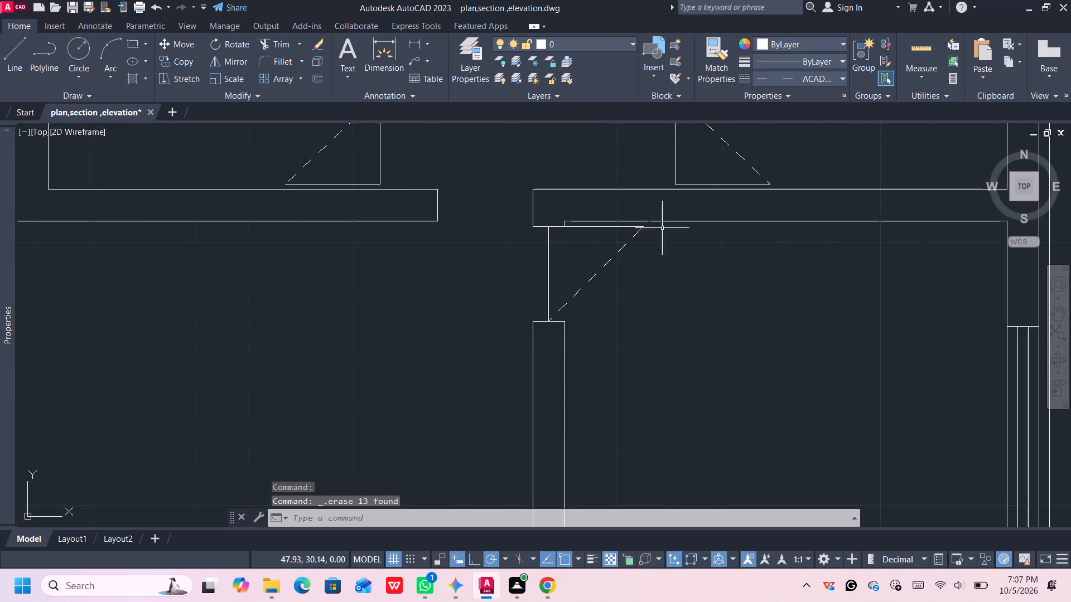
scroll(665, 225, "down", 2)
middle_click_drag(694, 289, 661, 240)
middle_click_drag(662, 241, 646, 351)
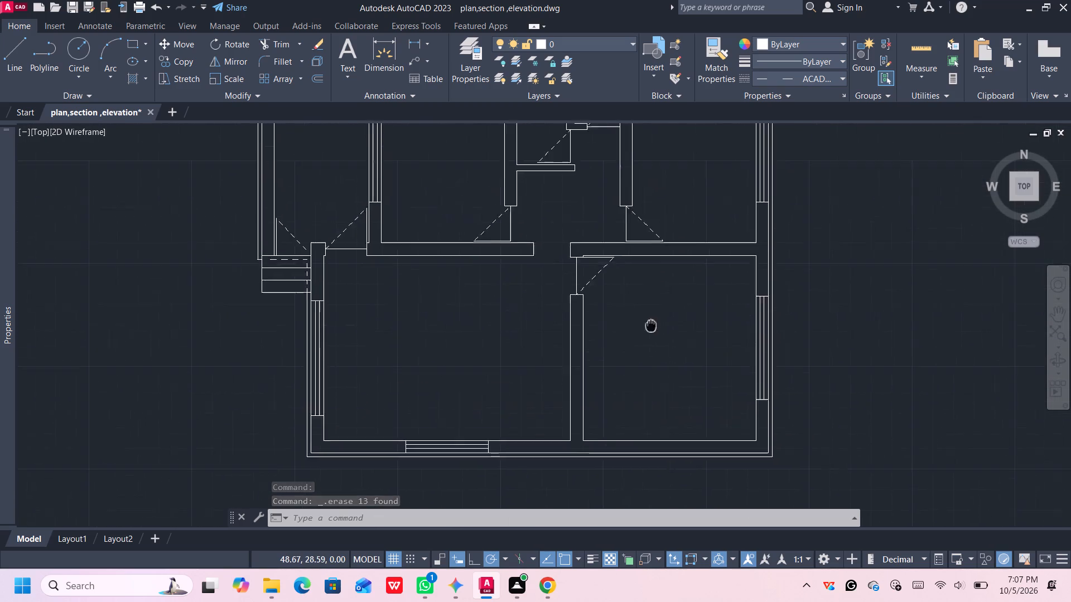
middle_click_drag(646, 351, 641, 373)
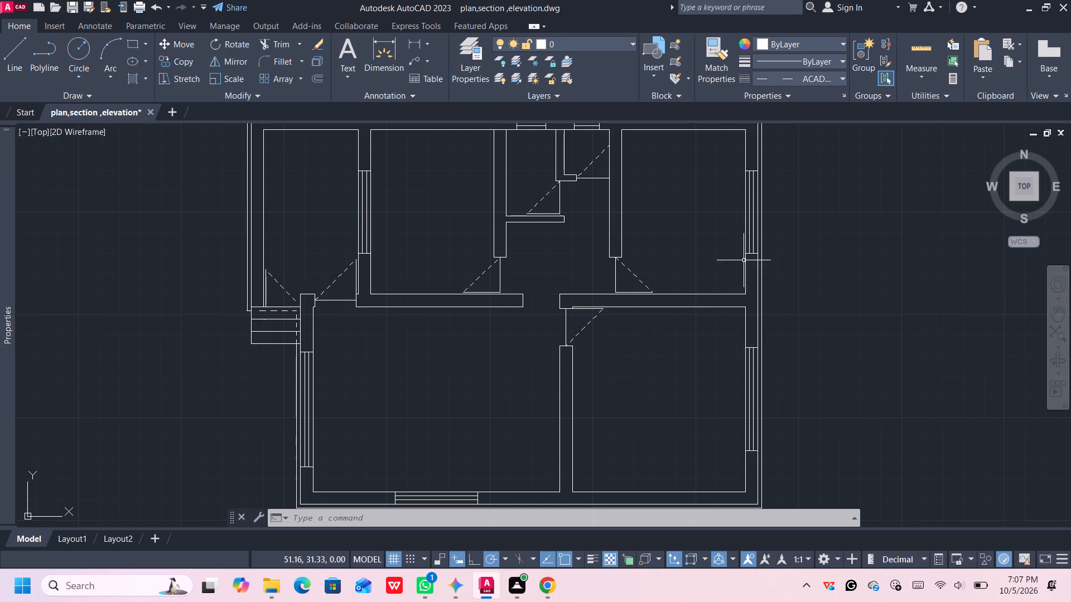
middle_click_drag(746, 176, 739, 201)
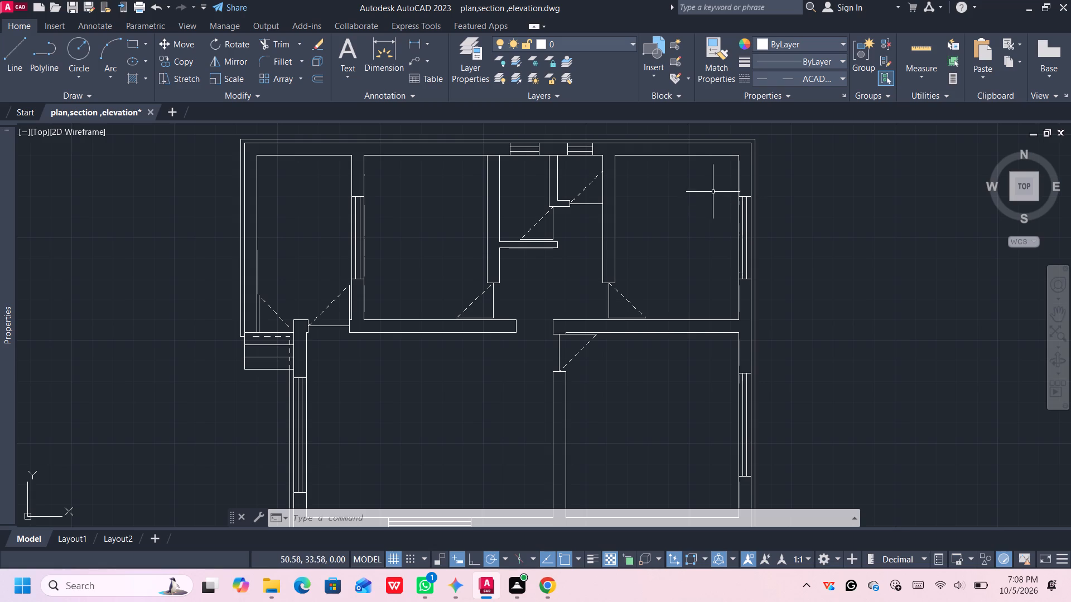
middle_click_drag(744, 129, 771, 176)
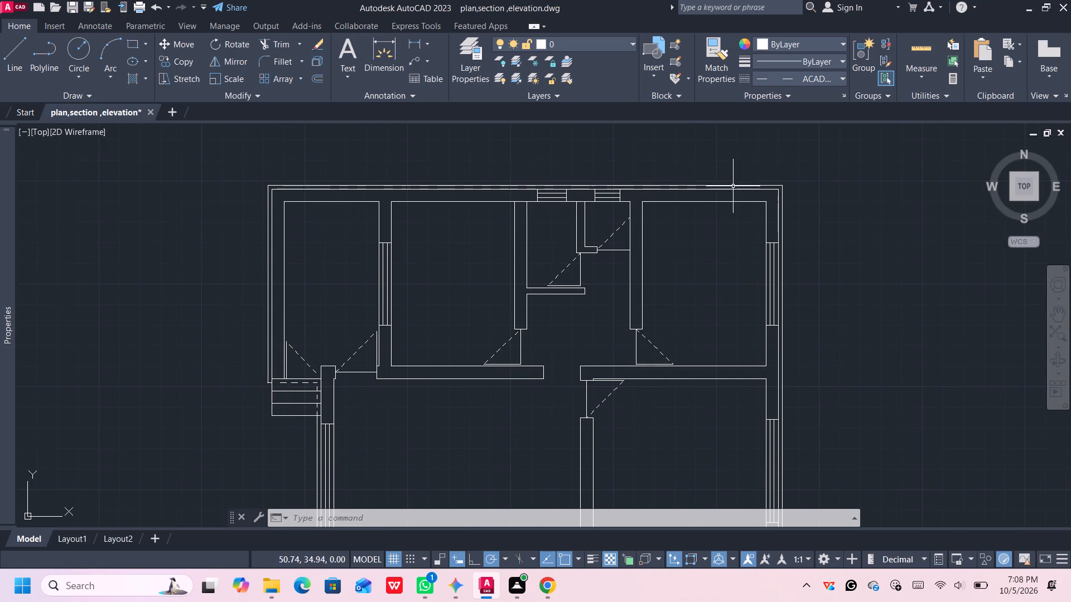
left_click(680, 186)
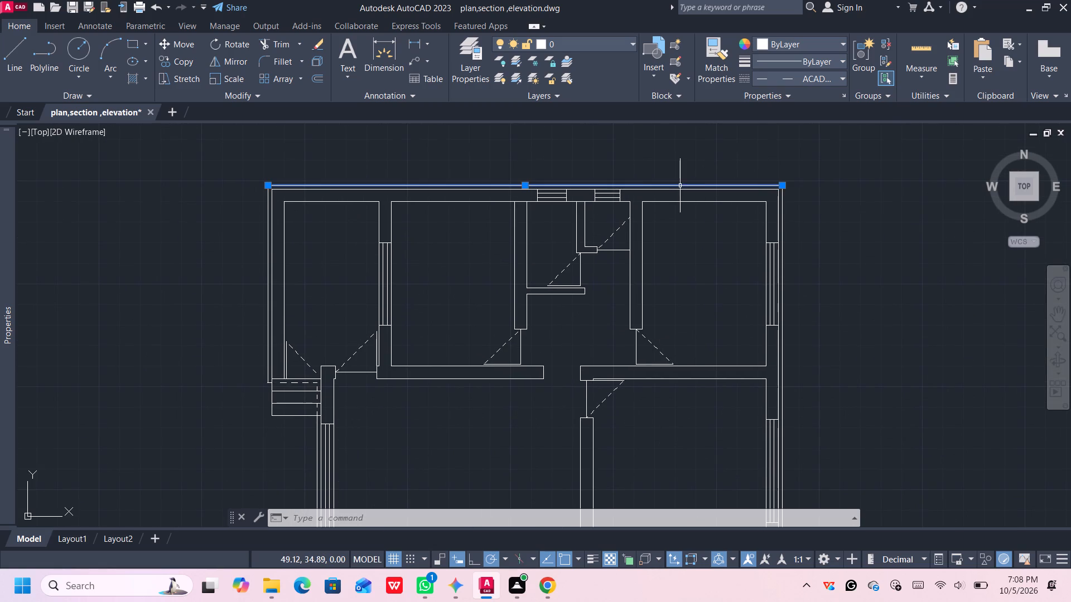
middle_click_drag(676, 185, 664, 120)
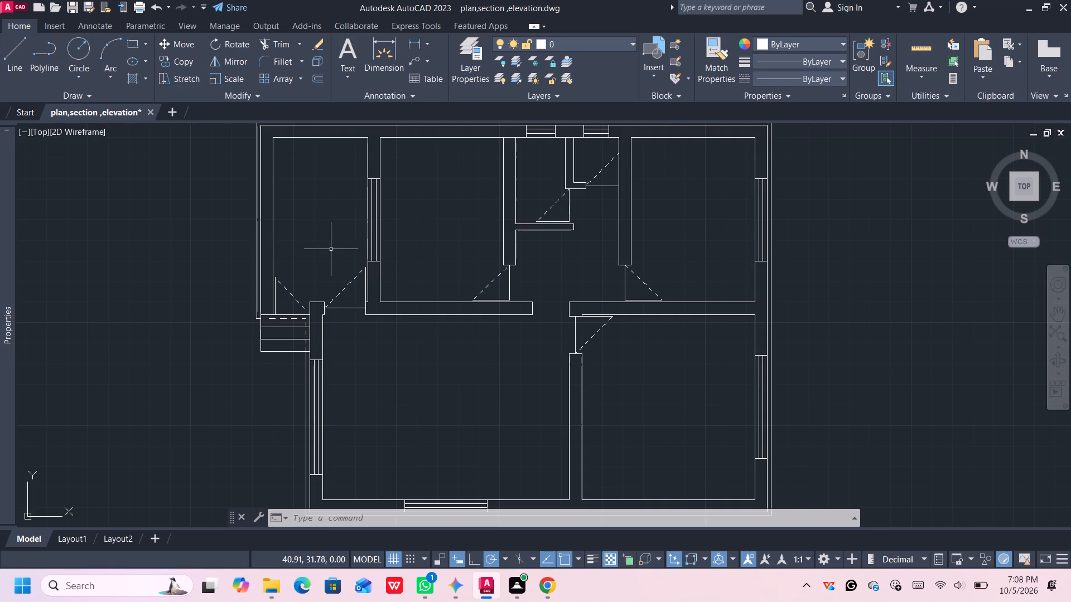
middle_click_drag(256, 274, 257, 277)
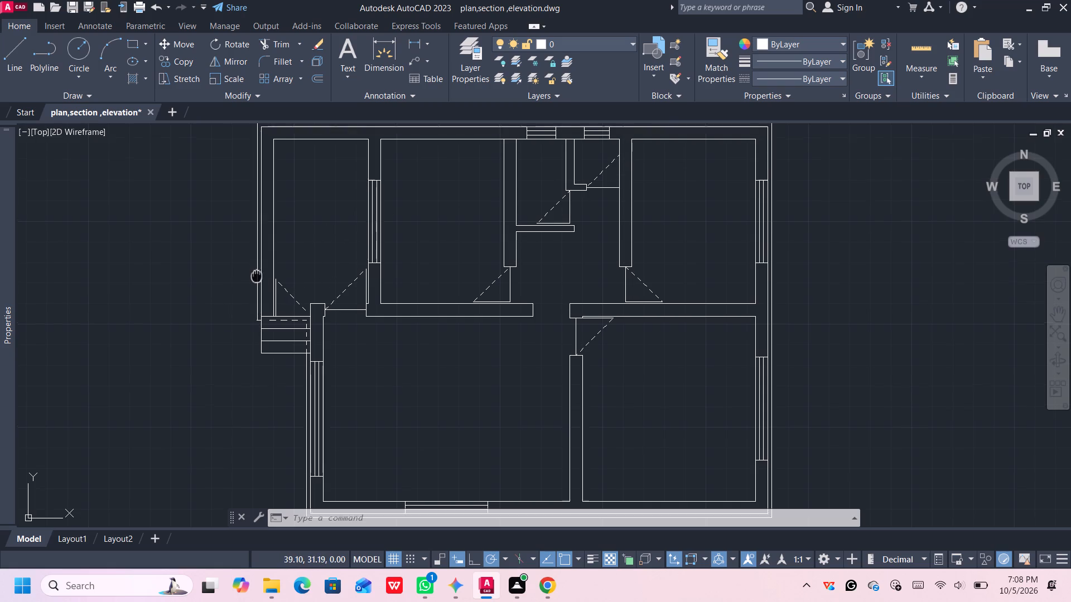
middle_click_drag(257, 277, 293, 326)
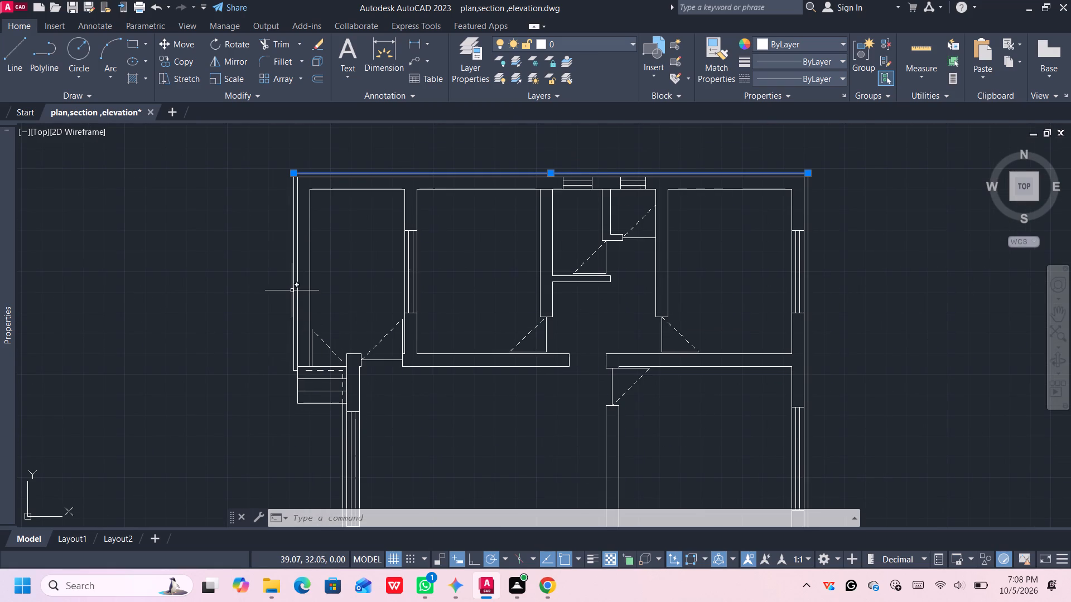
left_click(292, 290)
scroll(636, 331, "down", 1)
middle_click_drag(635, 330, 598, 217)
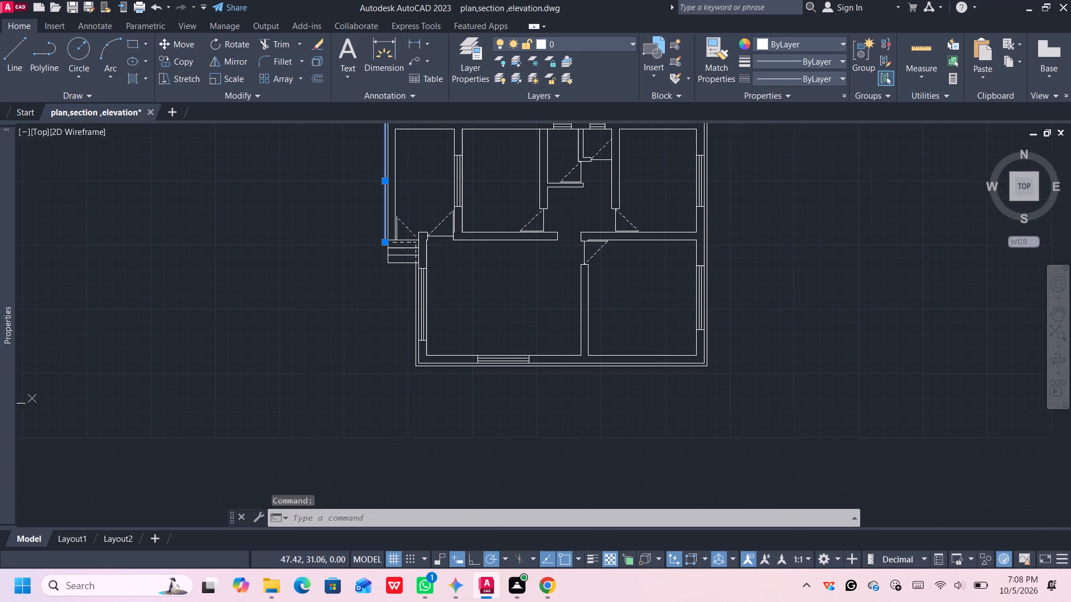
scroll(708, 224, "up", 1)
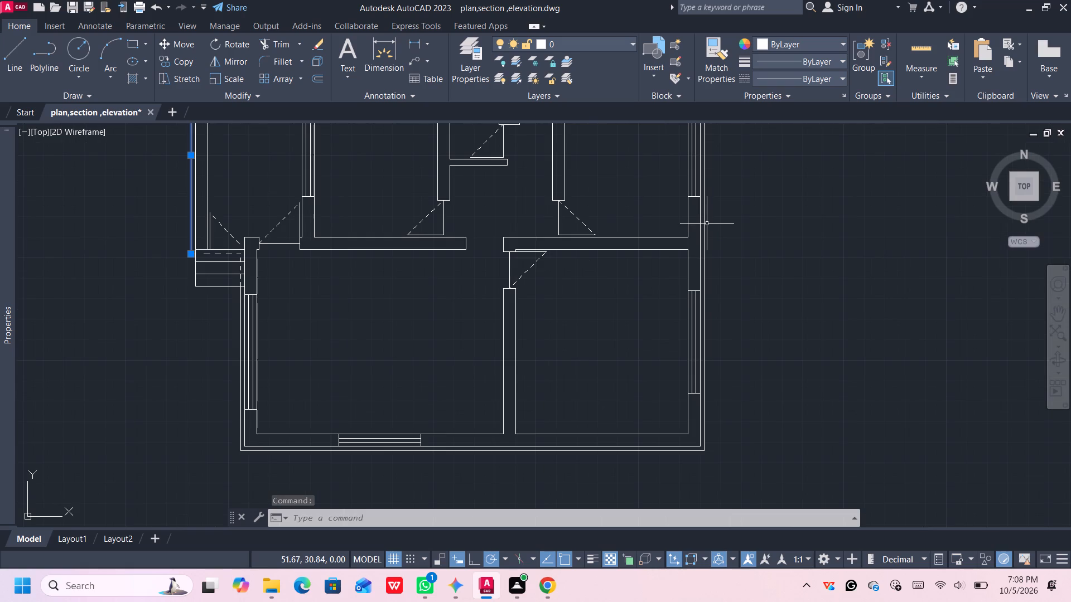
left_click(705, 222)
middle_click_drag(737, 376, 733, 362)
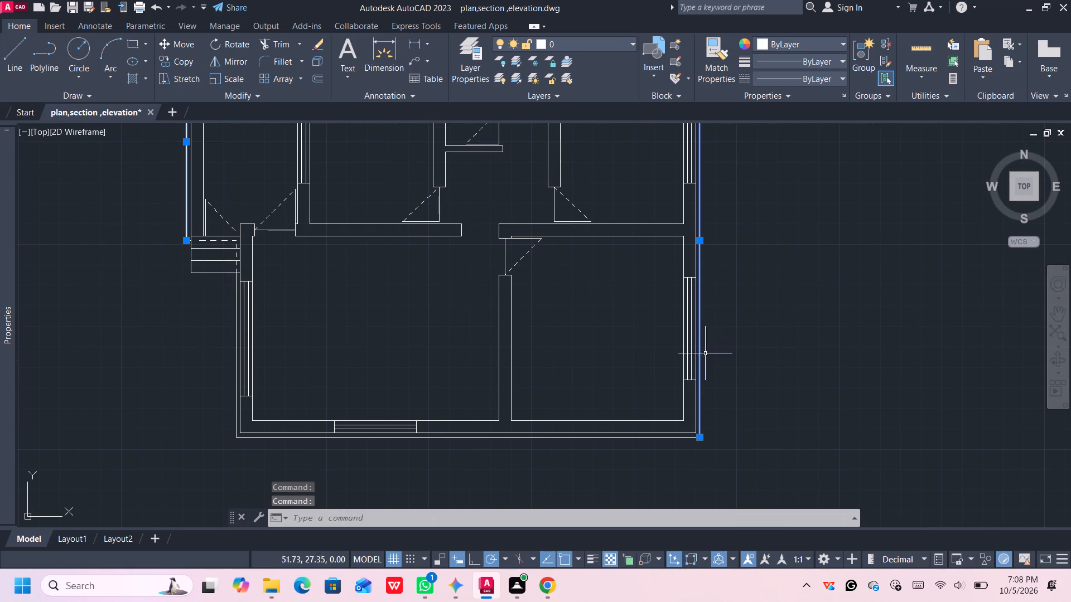
scroll(454, 436, "up", 1)
left_click(452, 439)
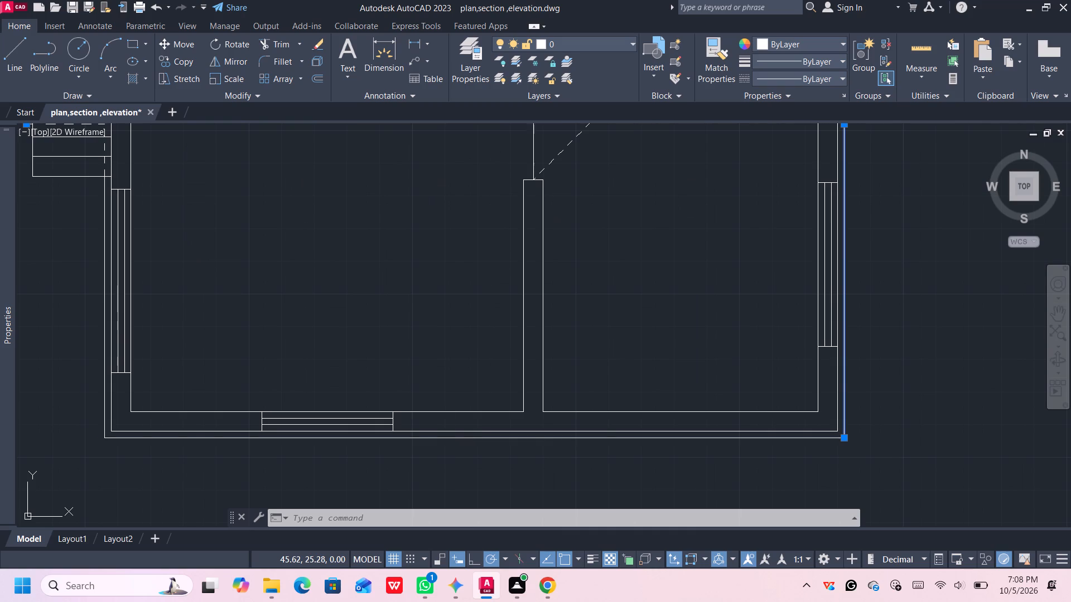
left_click(104, 365)
scroll(252, 323, "down", 1)
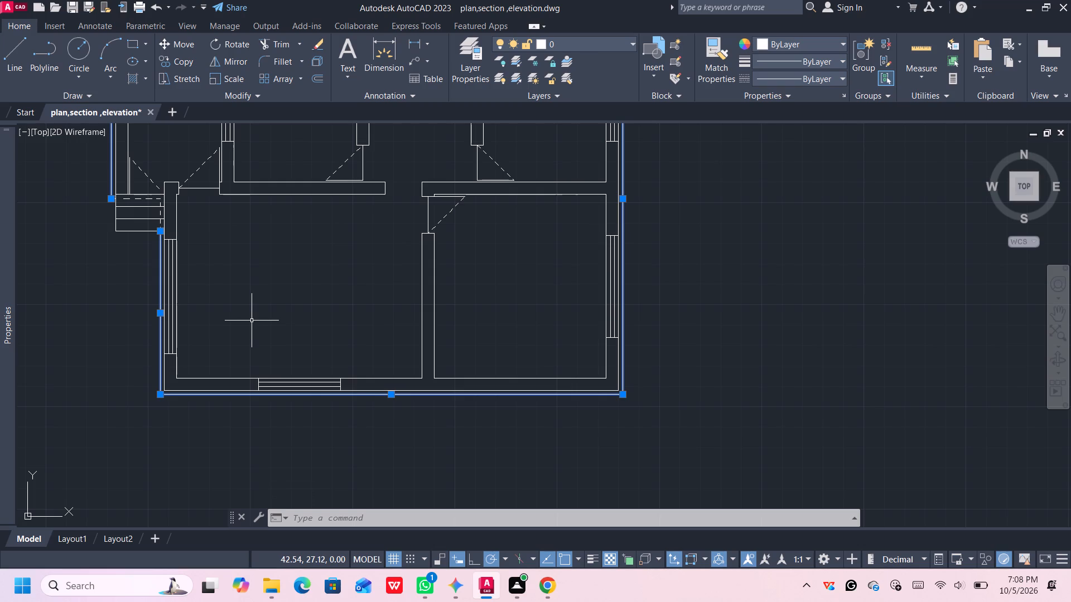
key("j")
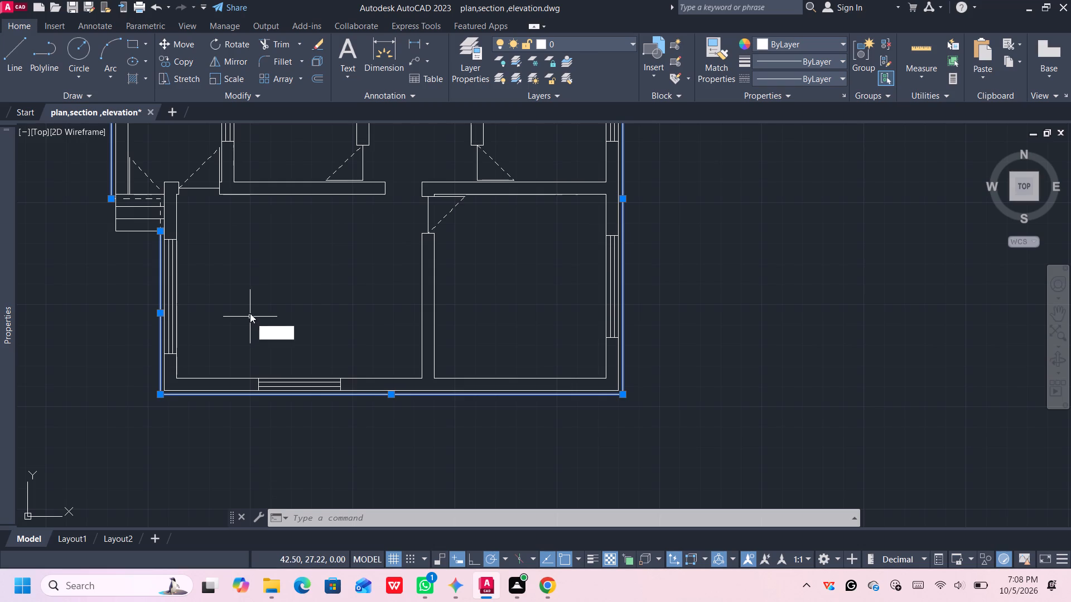
key("Return")
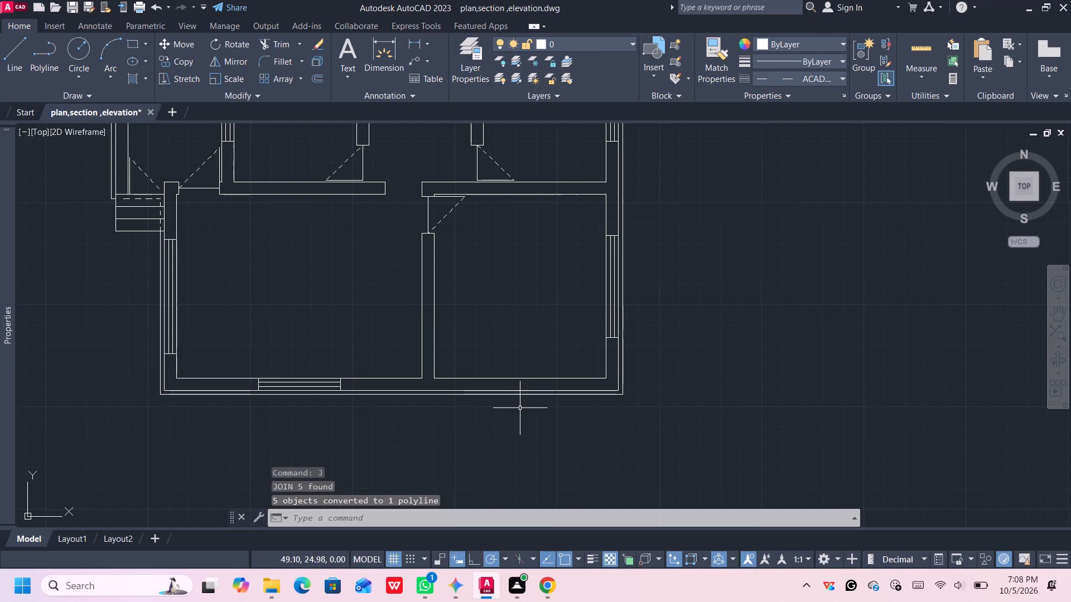
Offset the joined outer perimeter polyline 0.2 outward from the building.
left_click(519, 396)
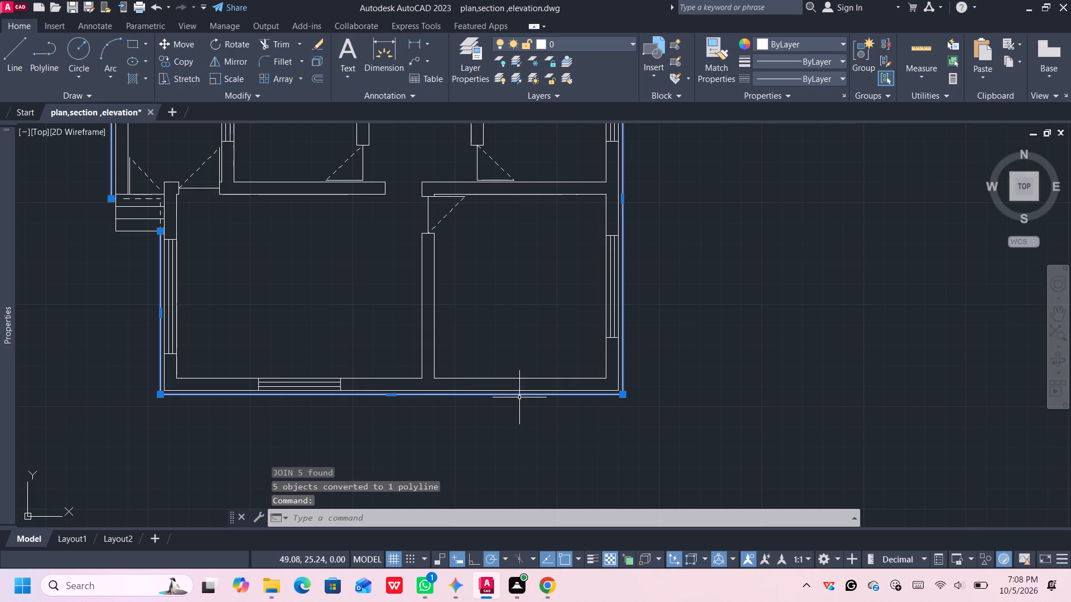
key("o")
key("Return")
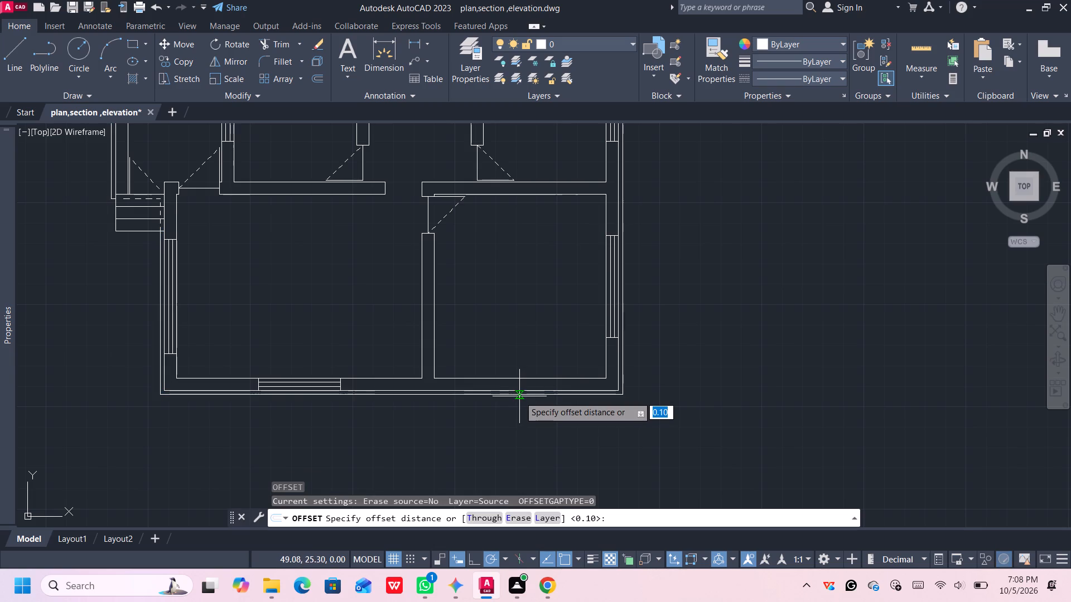
left_click(519, 396)
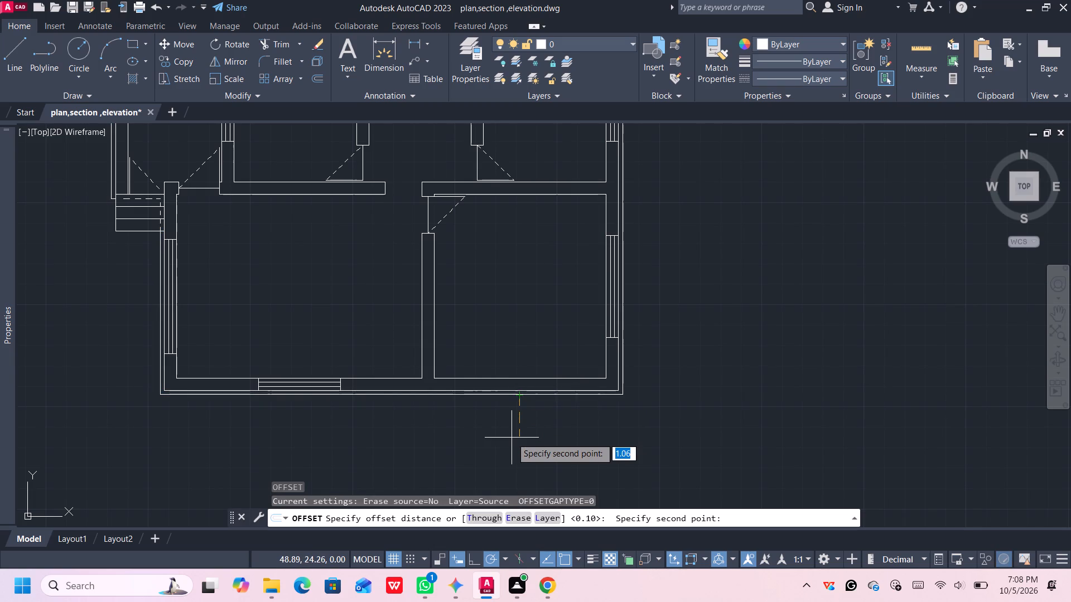
key("0")
type(".2")
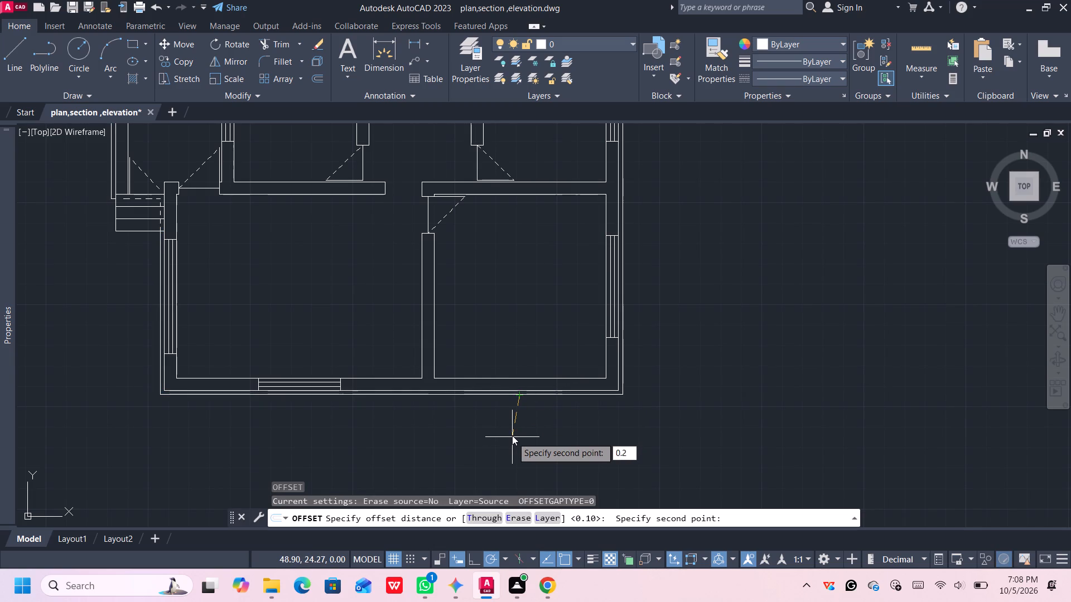
key("Return")
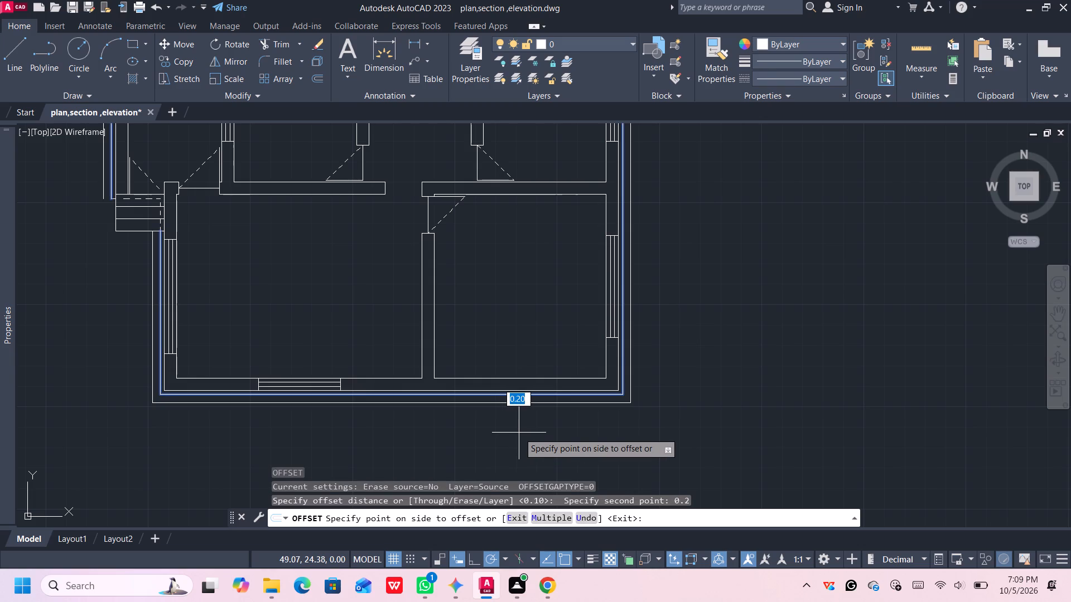
left_click(519, 433)
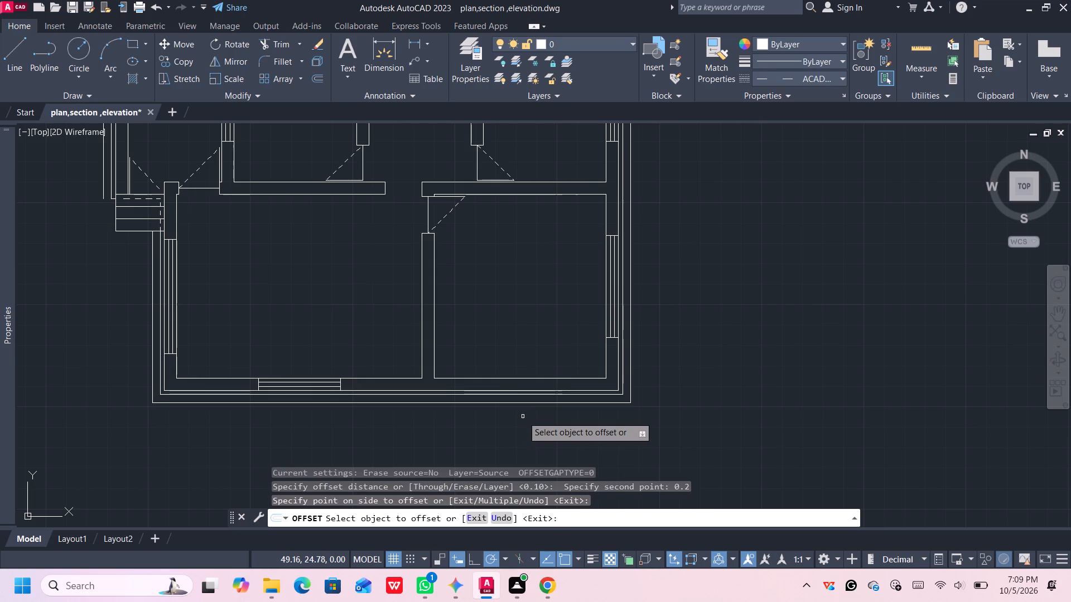
key("space")
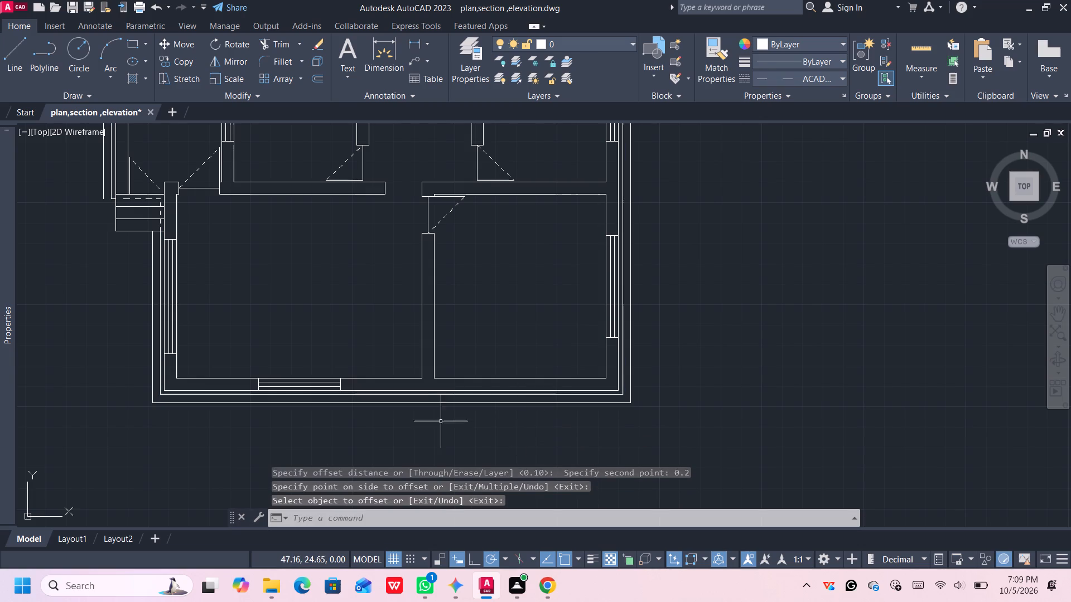
Draw a horizontal line about 0.08 long outward from the outer offset polyline's end at the bottom edge of the entrance steps.
middle_click_drag(258, 420, 323, 430)
middle_click(325, 431)
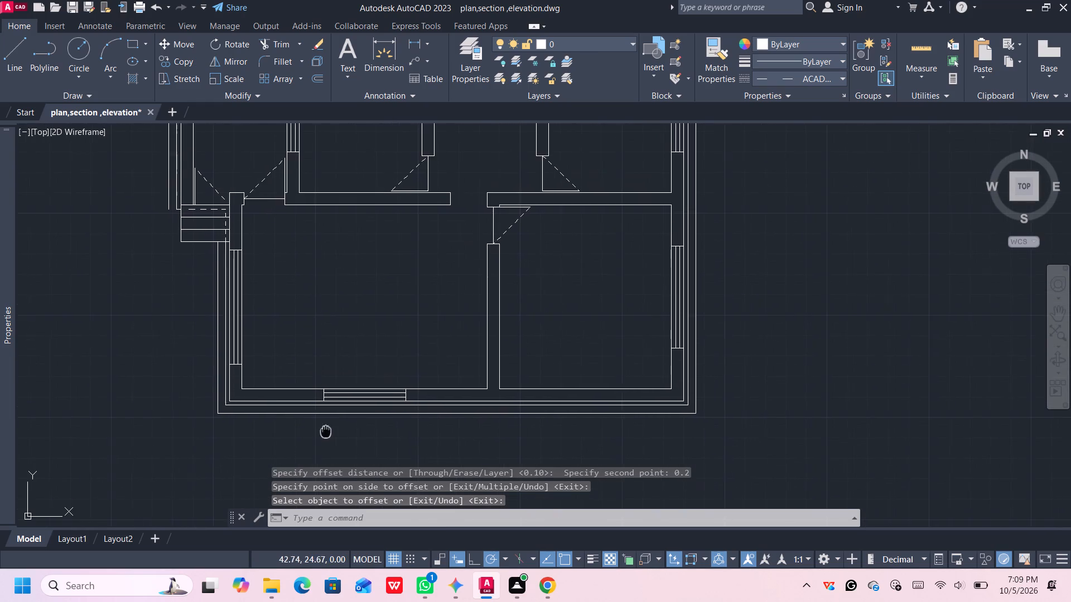
scroll(326, 431, "down", 1)
scroll(256, 336, "up", 1)
middle_click_drag(257, 336, 304, 319)
scroll(307, 316, "up", 1)
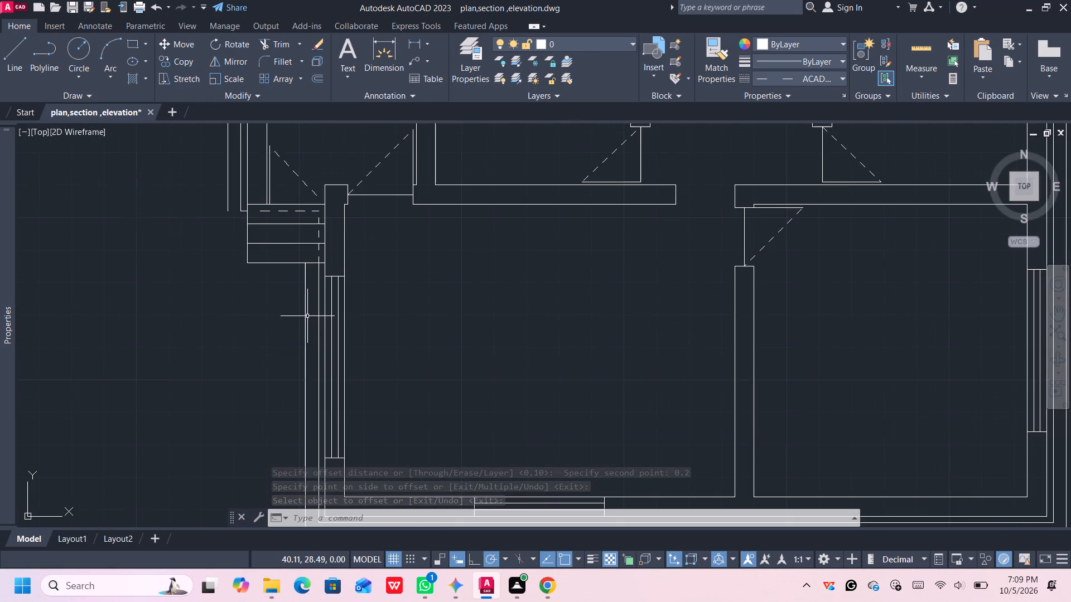
scroll(307, 316, "up", 1)
scroll(301, 302, "down", 1)
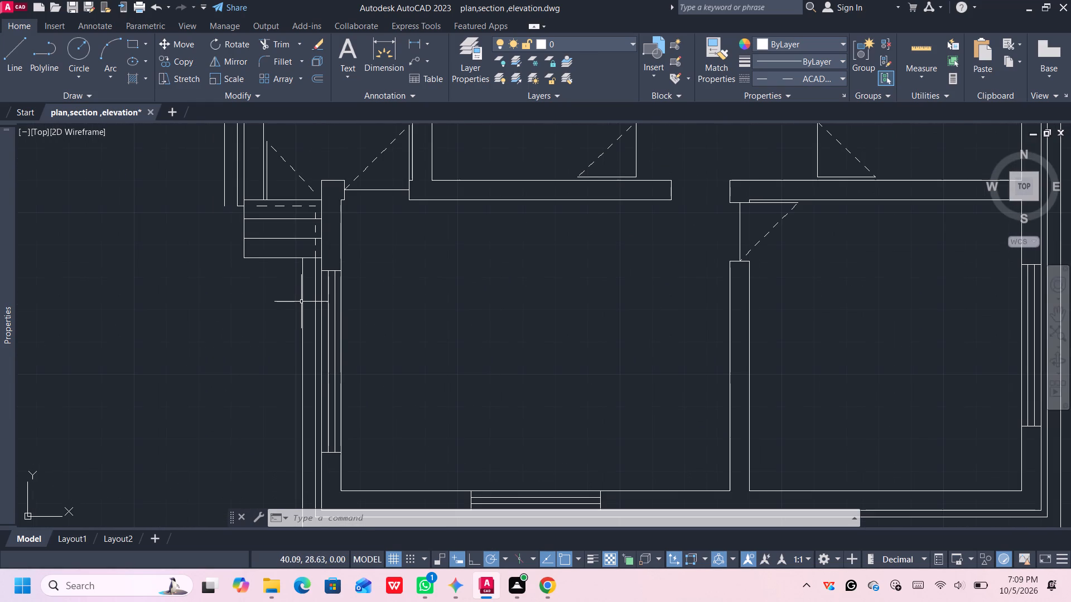
key("l")
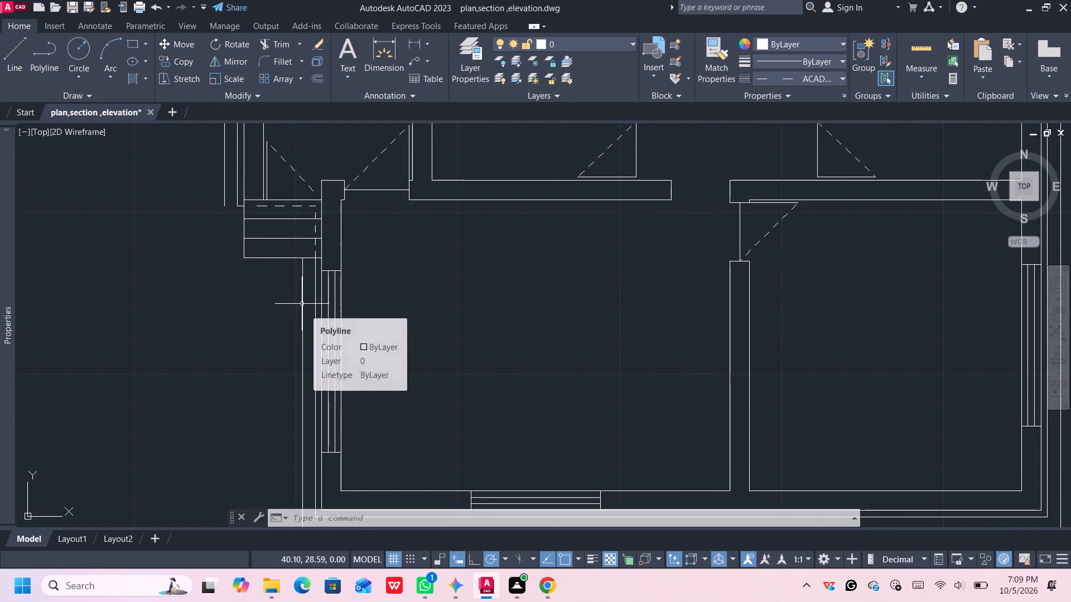
key("Return")
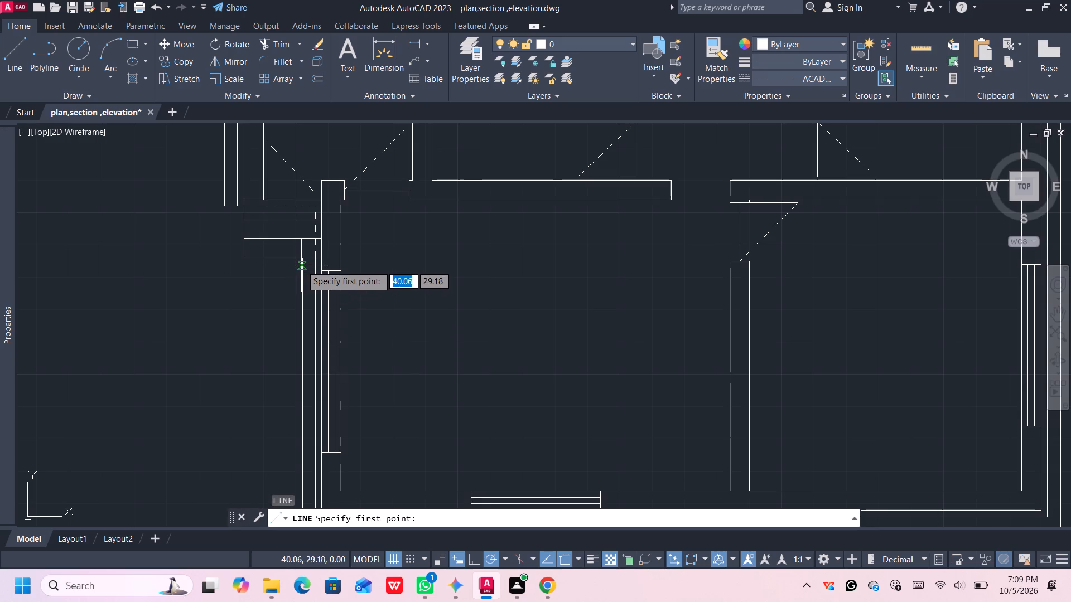
scroll(301, 264, "up", 2)
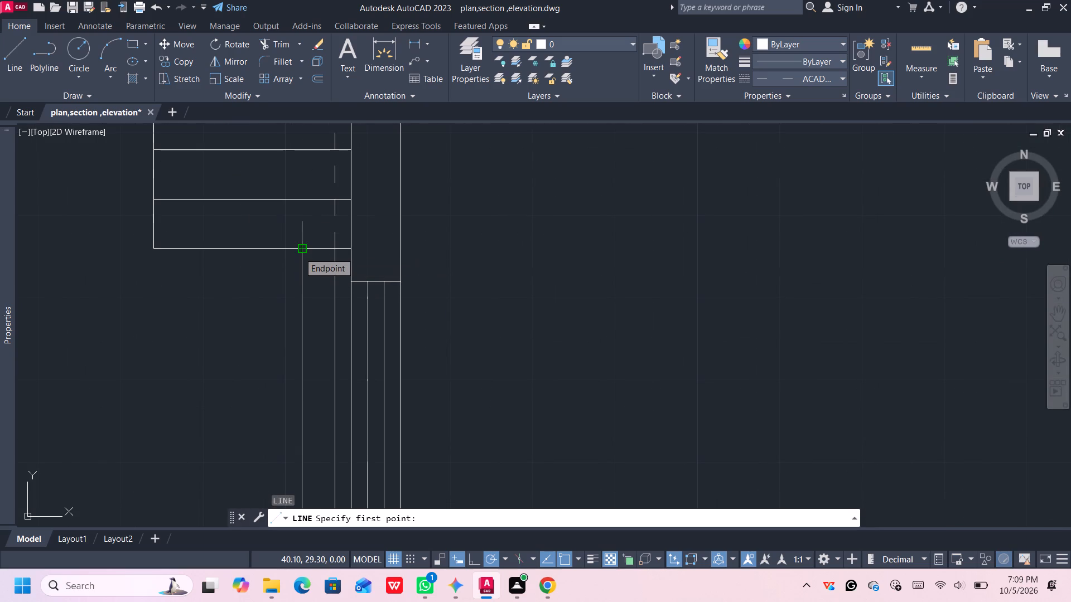
scroll(299, 253, "up", 3)
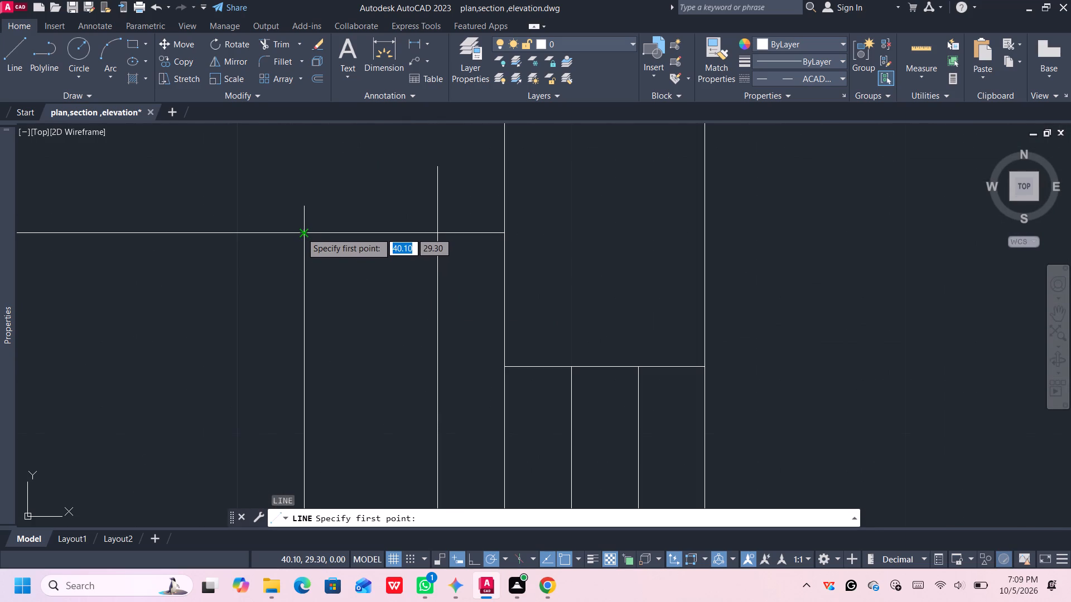
left_click(301, 234)
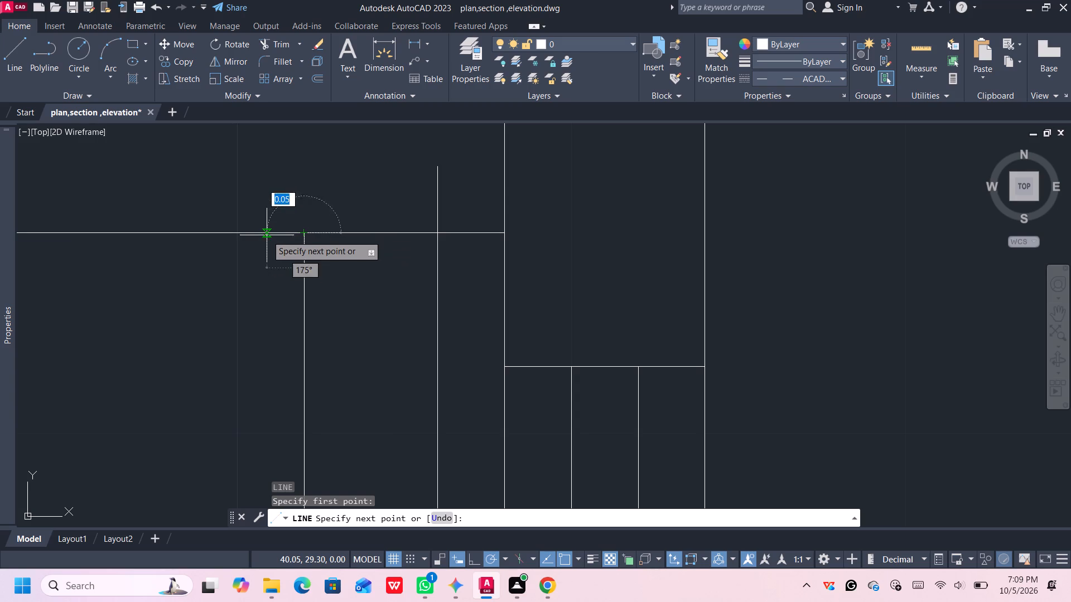
scroll(251, 232, "up", 3)
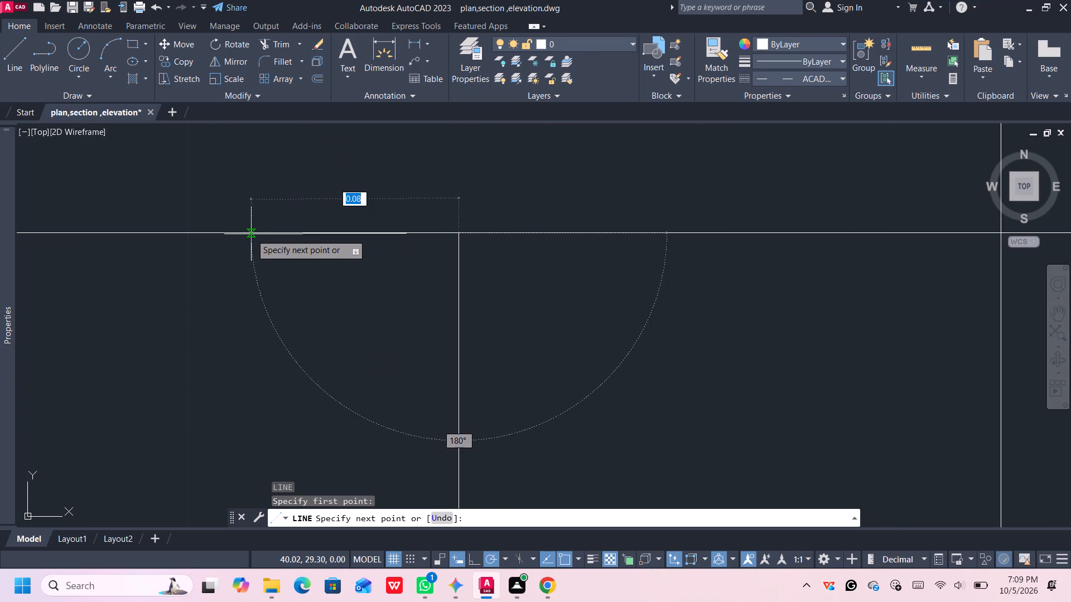
left_click(253, 233)
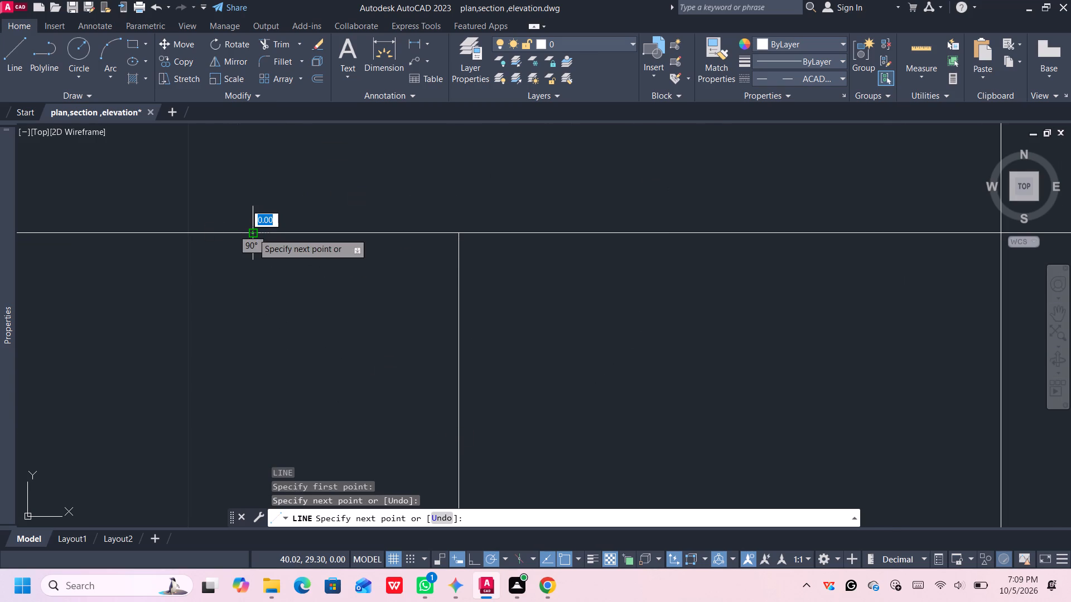
key("space")
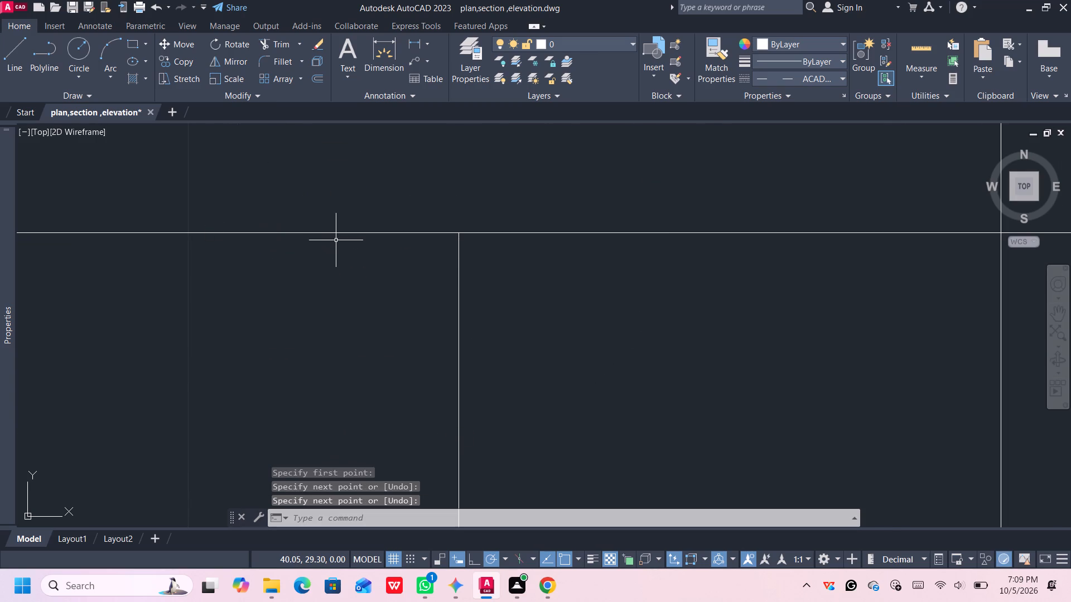
Move the short horizontal line 0.1 straight down along the outer offset polyline.
left_click(342, 233)
left_click(358, 234)
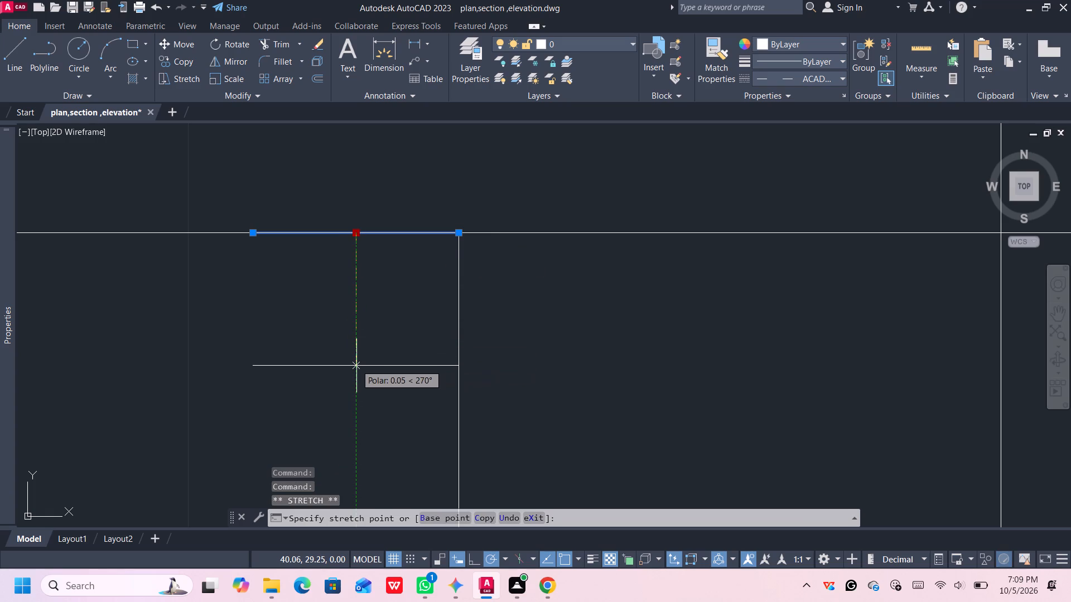
key("0")
type(".1")
key("Return")
scroll(355, 366, "down", 5)
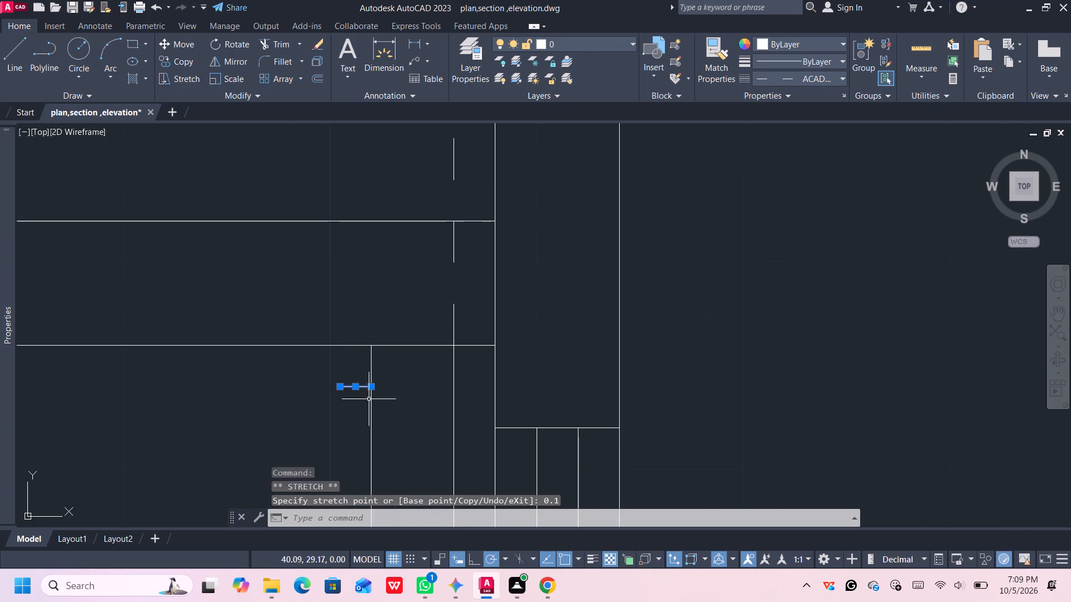
Array the short line along the whole outer offset polyline as a path array with 0.11 spacing.
middle_click_drag(372, 410, 371, 280)
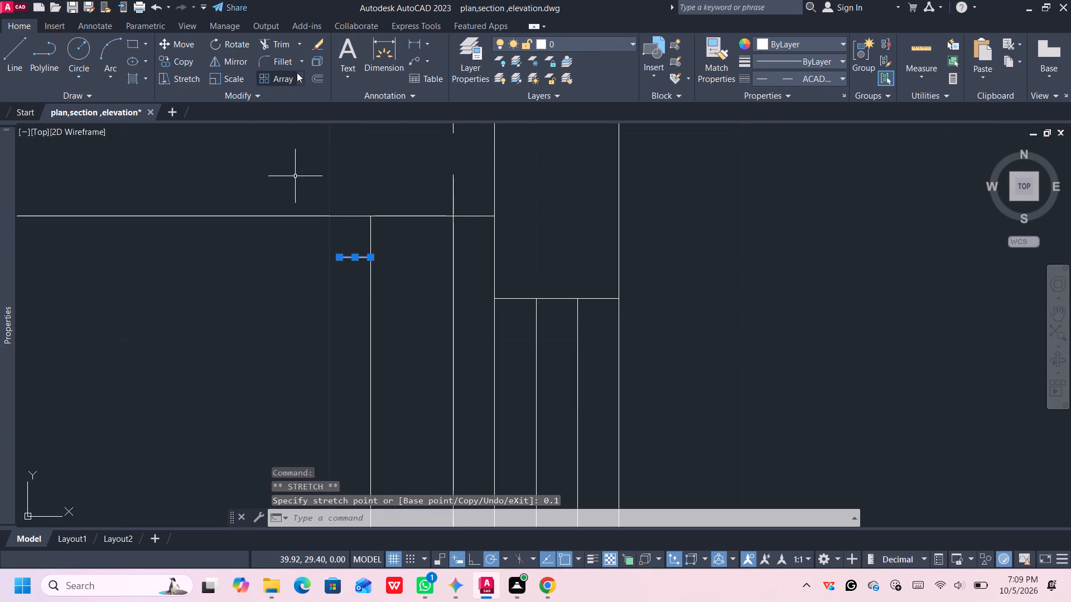
left_click(303, 76)
left_click(295, 130)
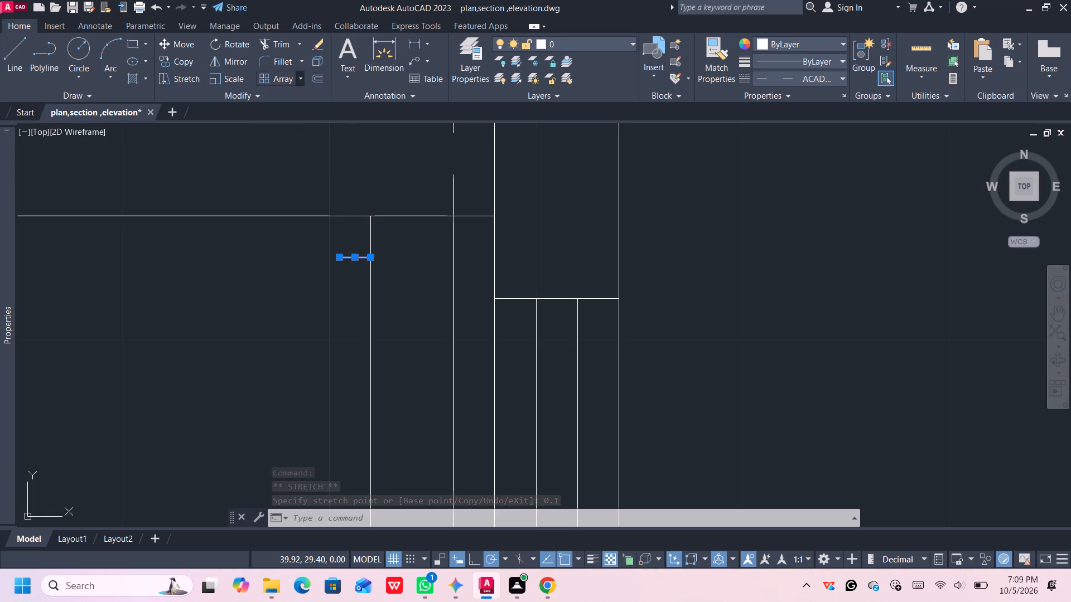
left_click(370, 338)
scroll(379, 358, "down", 5)
scroll(398, 407, "down", 4)
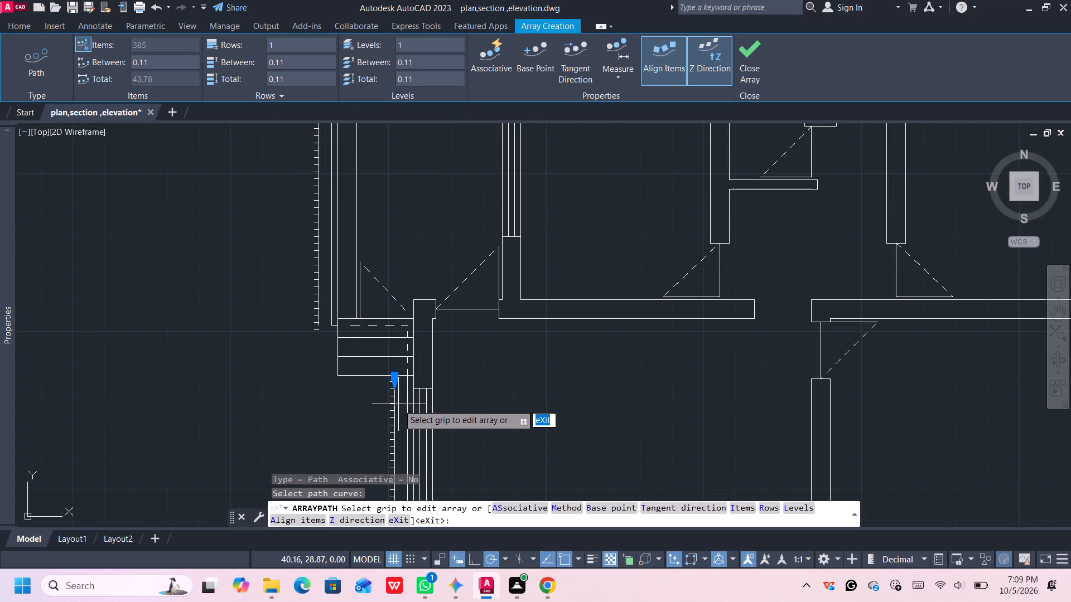
middle_click_drag(397, 413, 359, 230)
scroll(438, 455, "down", 2)
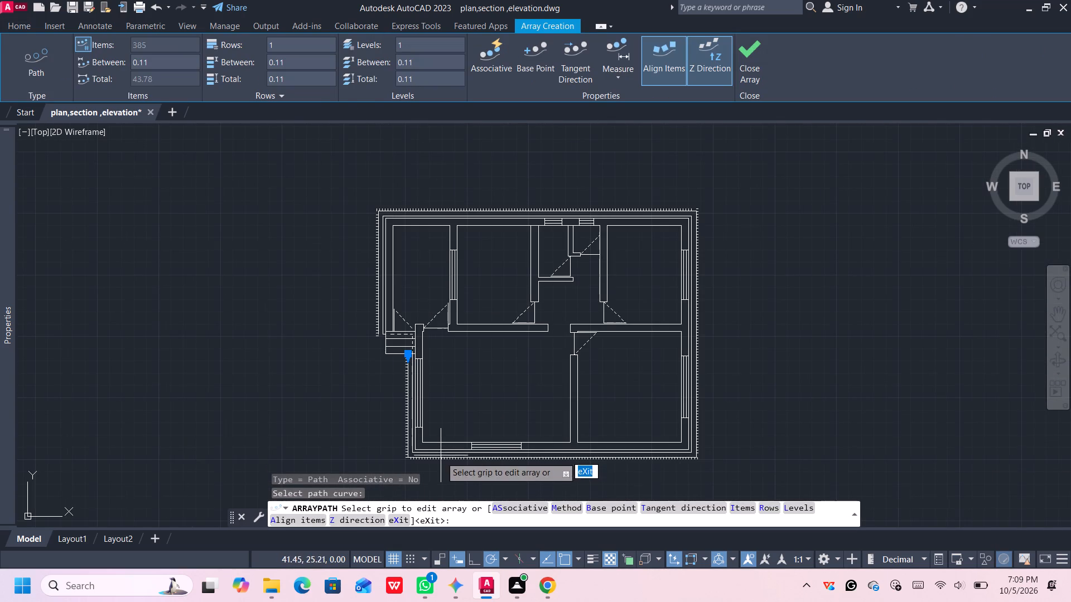
middle_click_drag(506, 472, 473, 380)
middle_click_drag(652, 279, 629, 381)
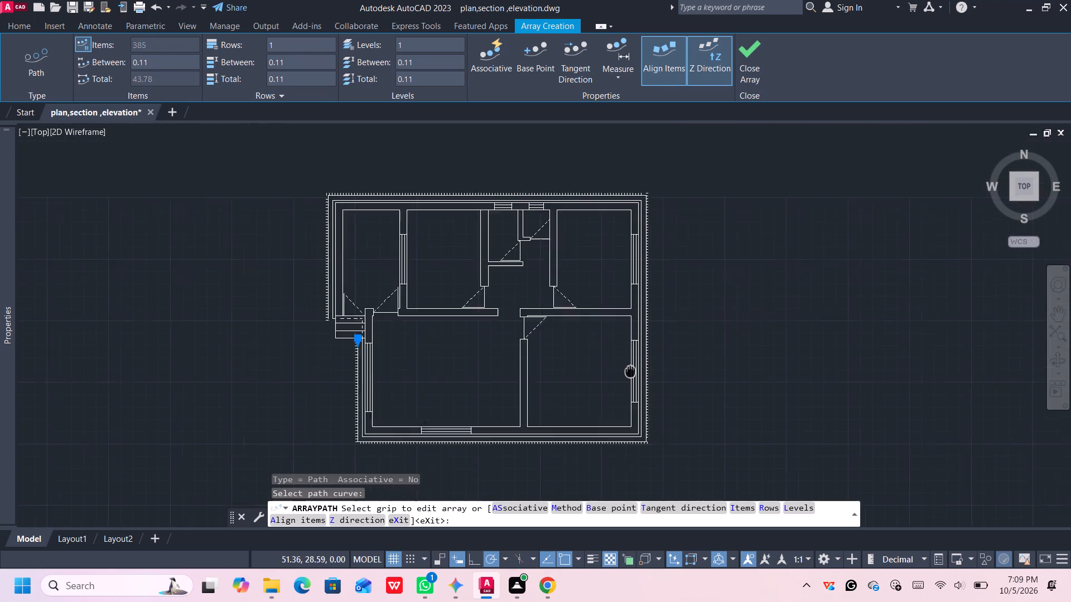
middle_click_drag(629, 381, 625, 403)
scroll(648, 241, "up", 4)
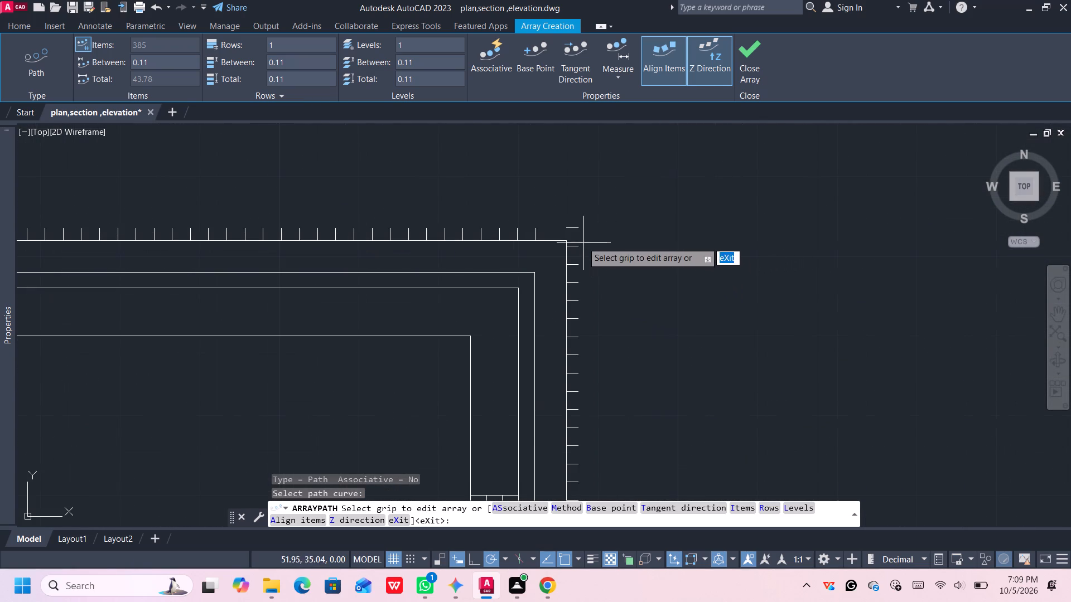
middle_click(575, 240)
scroll(596, 235, "down", 4)
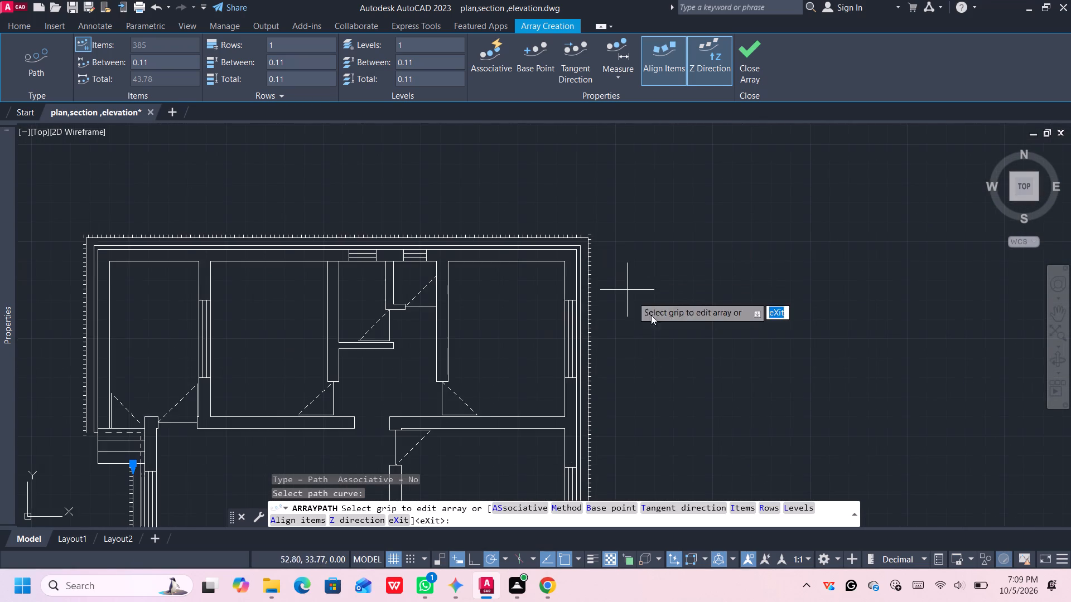
scroll(662, 347, "down", 2)
middle_click_drag(667, 371, 636, 241)
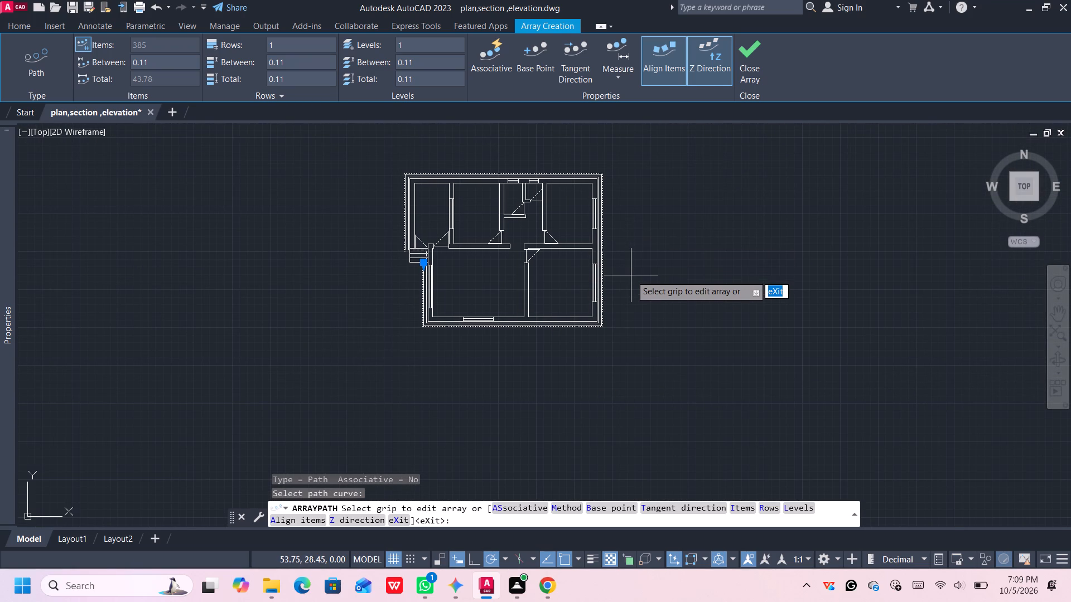
key("Return")
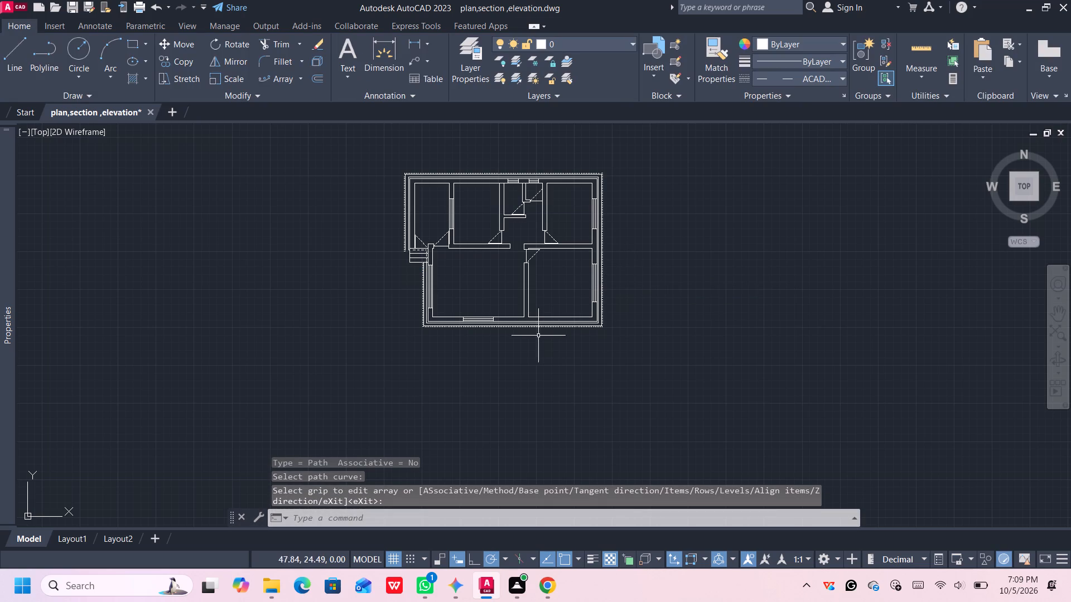
Trim the first three alternate segments between the ticks from the outer offset polyline, starting just below the entrance steps.
scroll(391, 337, "up", 1)
scroll(404, 285, "up", 1)
scroll(438, 247, "up", 1)
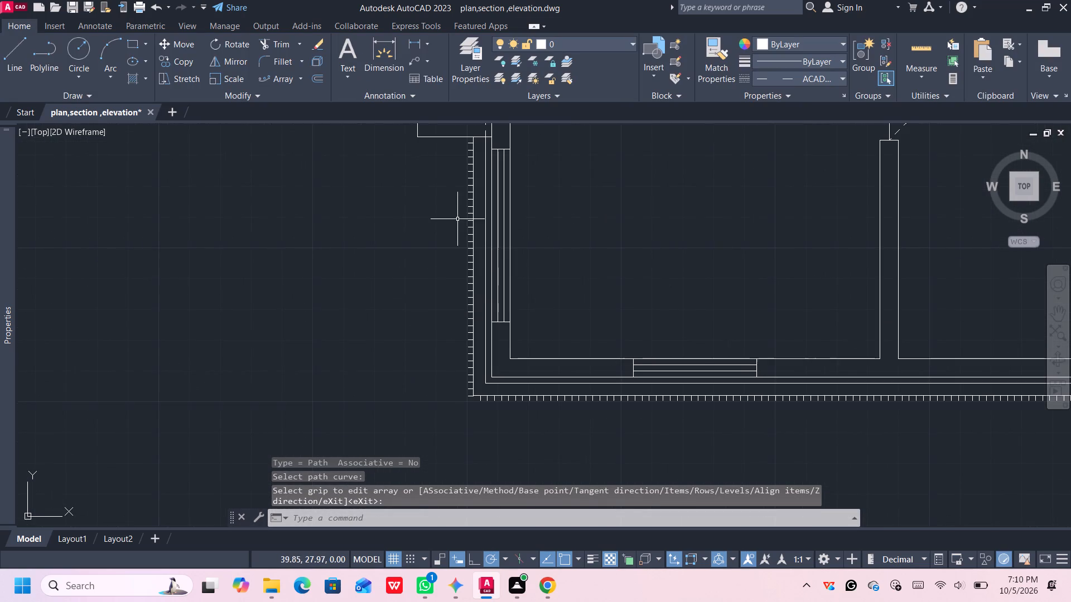
middle_click_drag(457, 220, 457, 226)
middle_click_drag(456, 238, 455, 244)
middle_click_drag(455, 245, 453, 253)
scroll(472, 228, "up", 1)
middle_click_drag(469, 209, 469, 217)
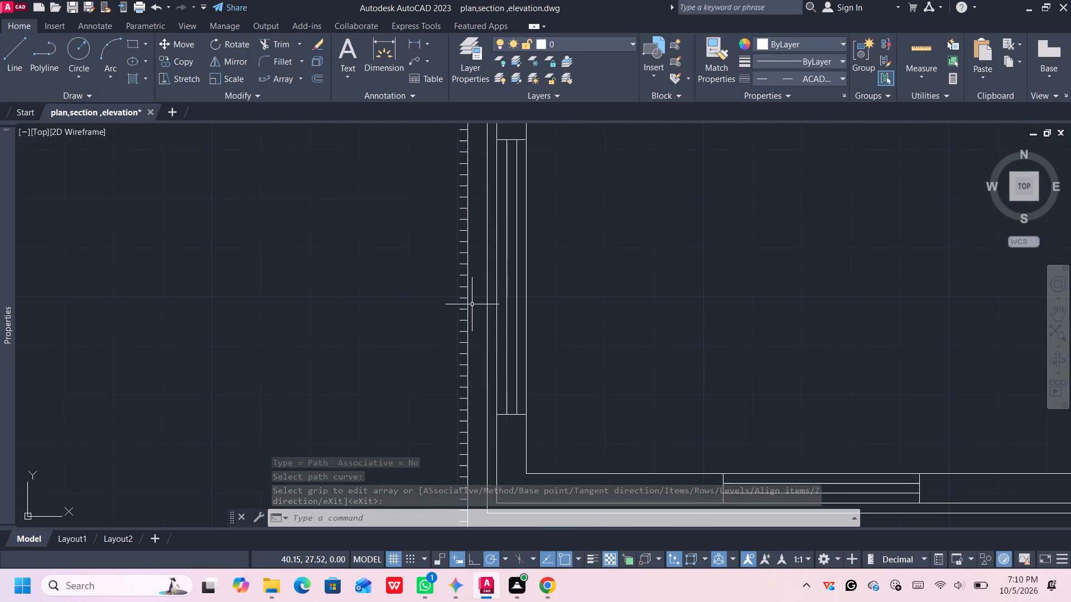
middle_click_drag(473, 216, 477, 375)
scroll(467, 319, "up", 2)
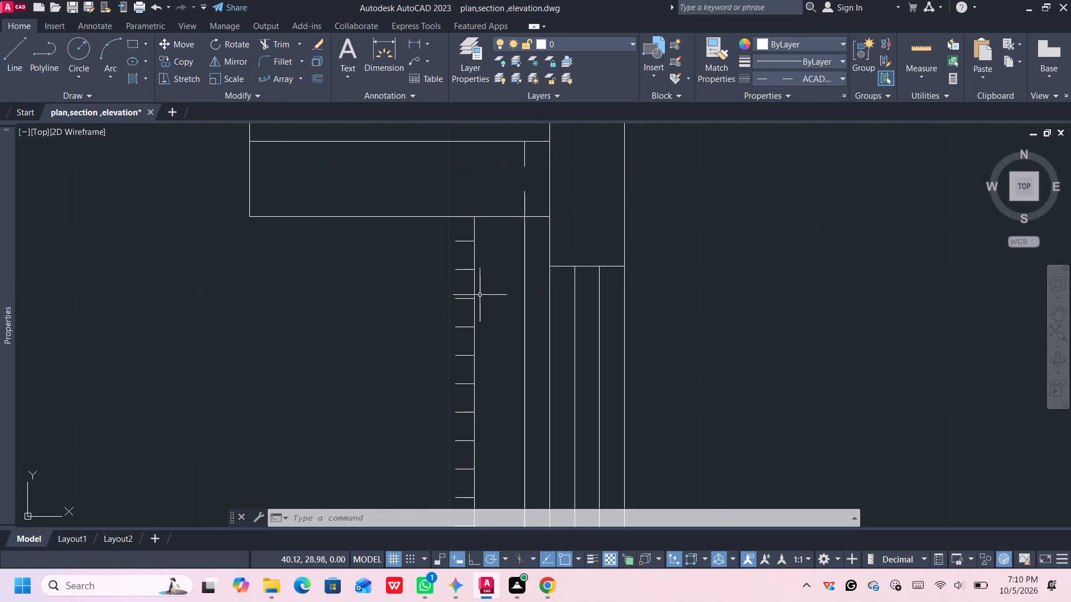
key("t")
key("r")
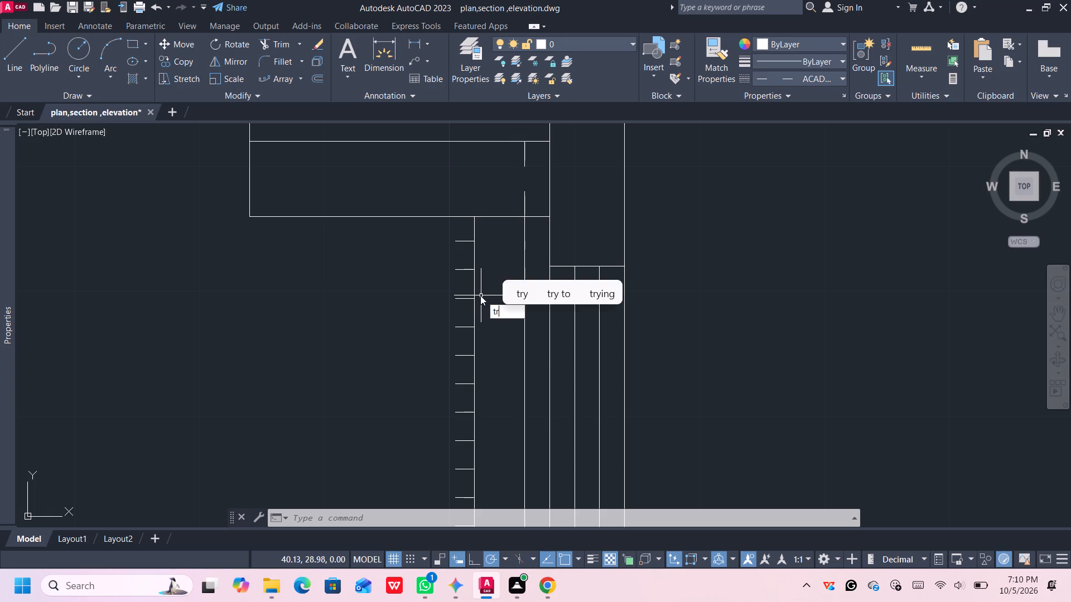
key("Return")
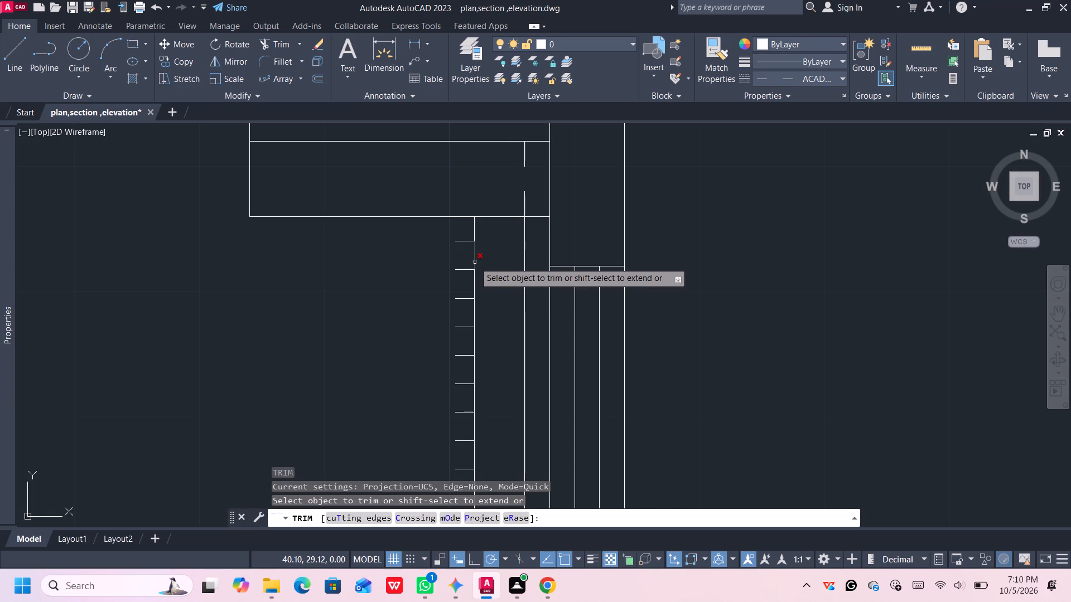
left_click(475, 262)
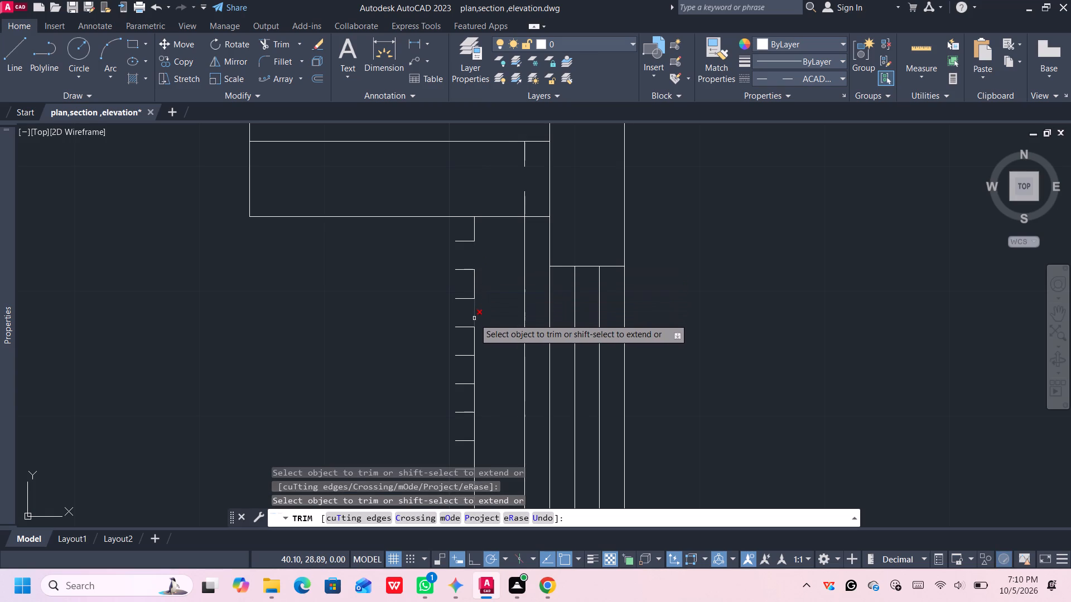
left_click(474, 319)
middle_click_drag(480, 336, 469, 294)
middle_click_drag(469, 292, 468, 285)
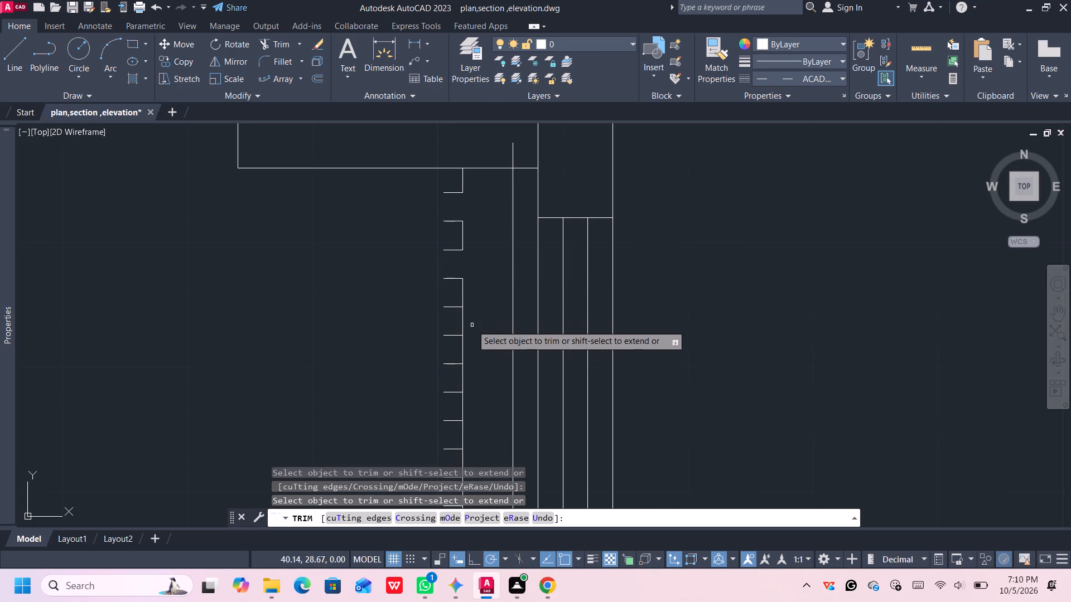
left_click(461, 322)
scroll(469, 335, "down", 1)
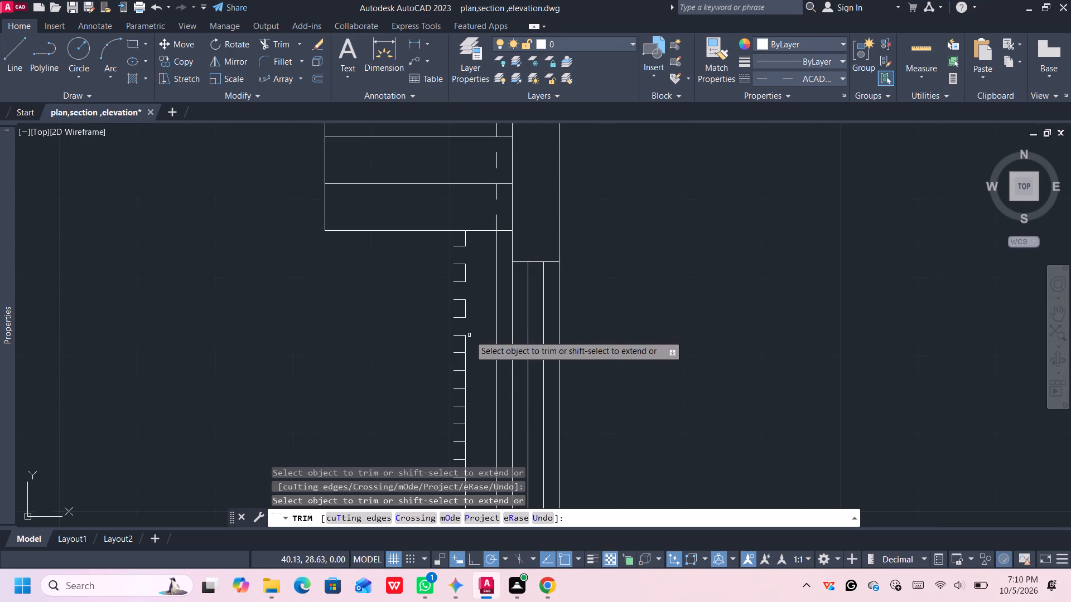
Trim every second segment between ticks from the outer offset polyline, continuing down alongside the window below the entrance steps.
middle_click_drag(479, 374, 450, 284)
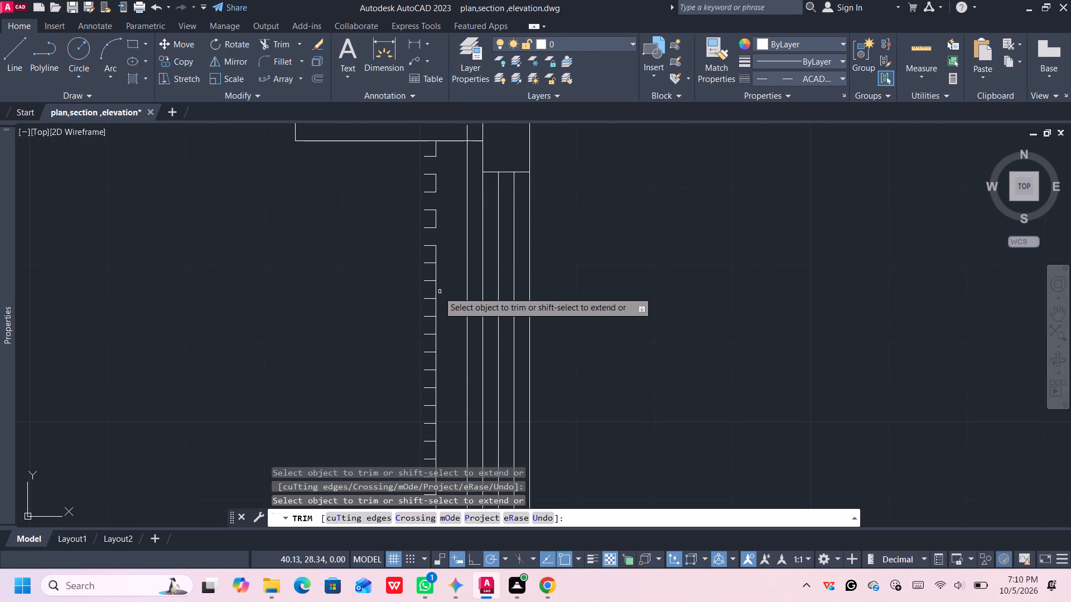
left_click(436, 271)
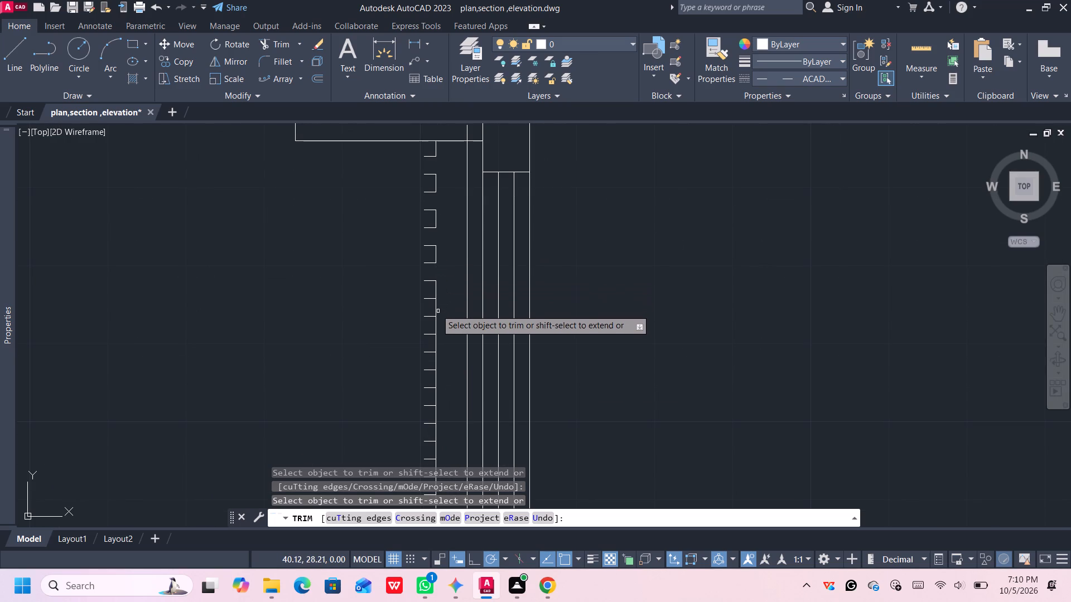
left_click(436, 308)
left_click(437, 347)
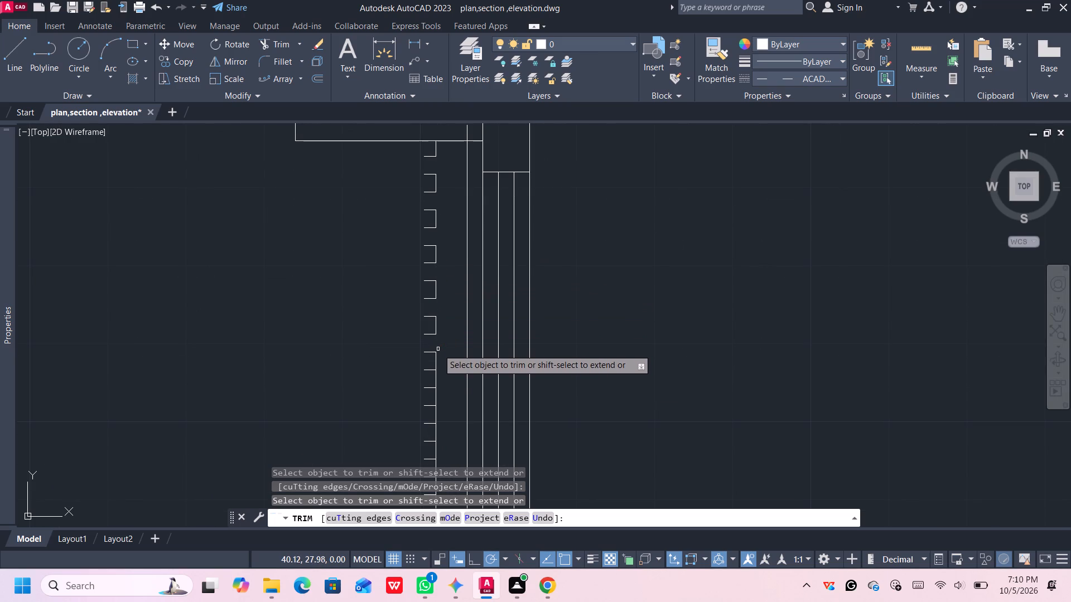
left_click(435, 380)
middle_click_drag(435, 385, 418, 288)
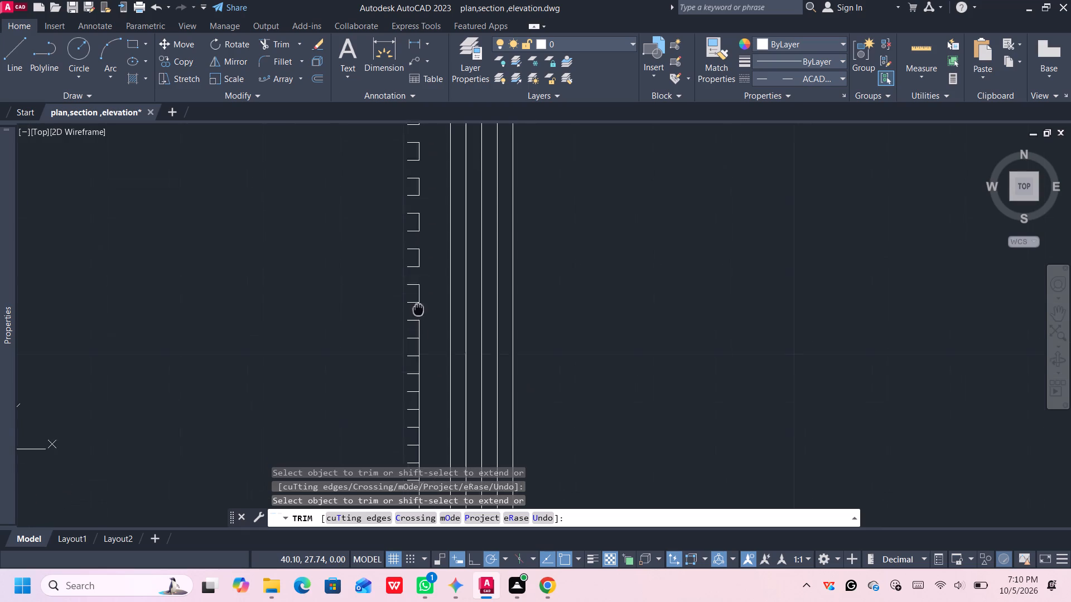
middle_click_drag(418, 288, 419, 245)
left_click(421, 280)
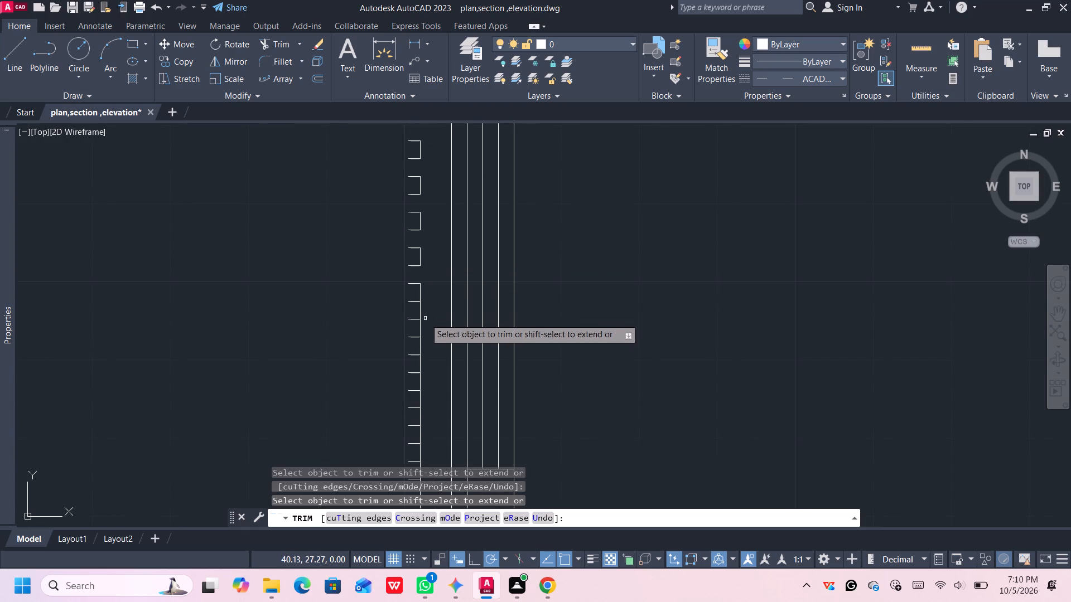
left_click(421, 312)
left_click(419, 344)
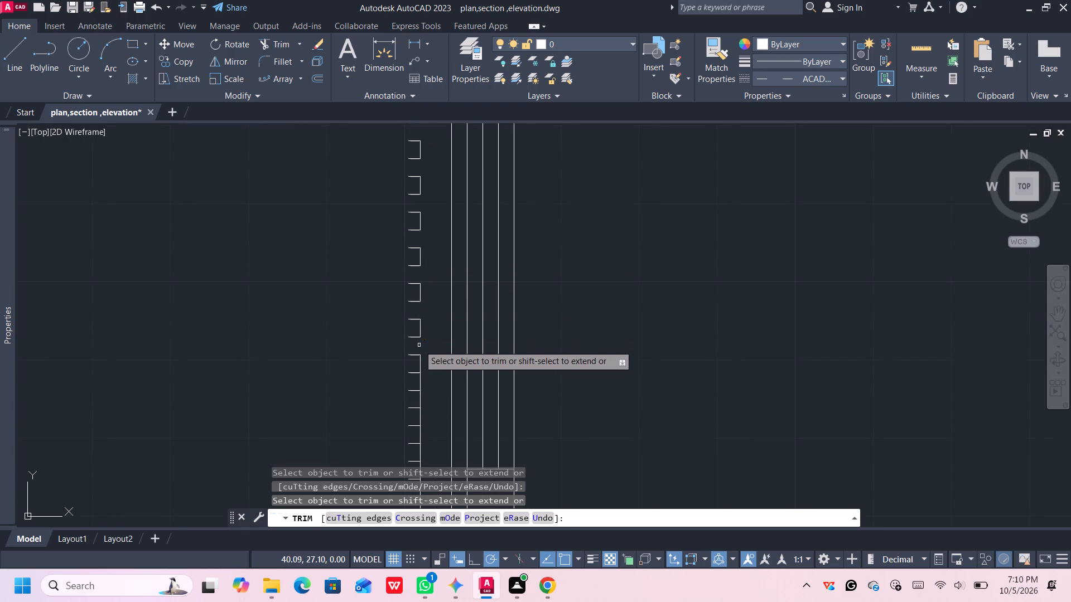
left_click(418, 385)
scroll(422, 386, "down", 1)
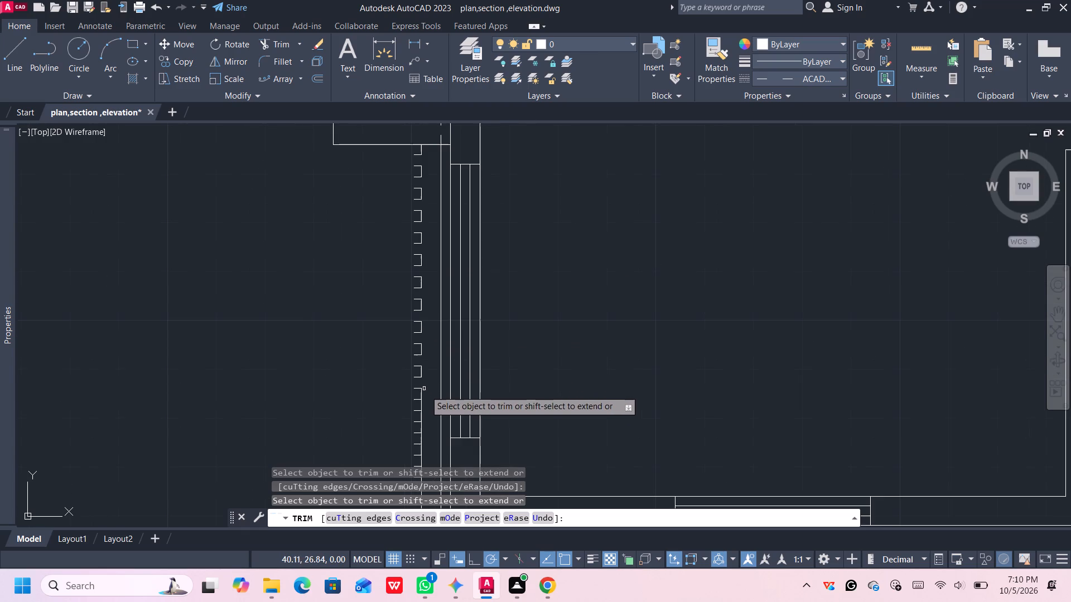
middle_click_drag(427, 392, 401, 218)
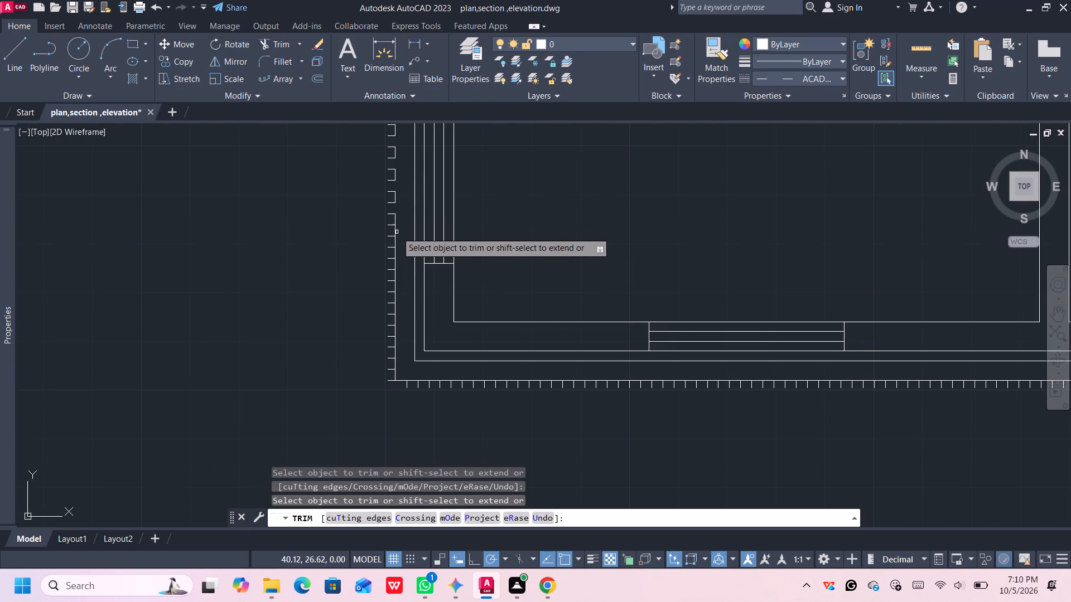
left_click(395, 231)
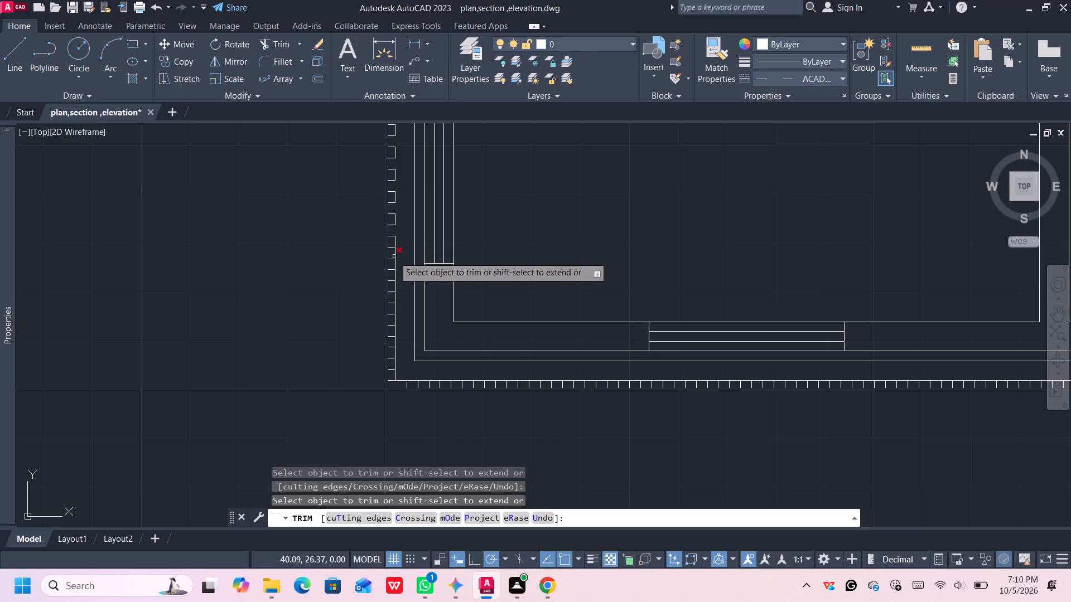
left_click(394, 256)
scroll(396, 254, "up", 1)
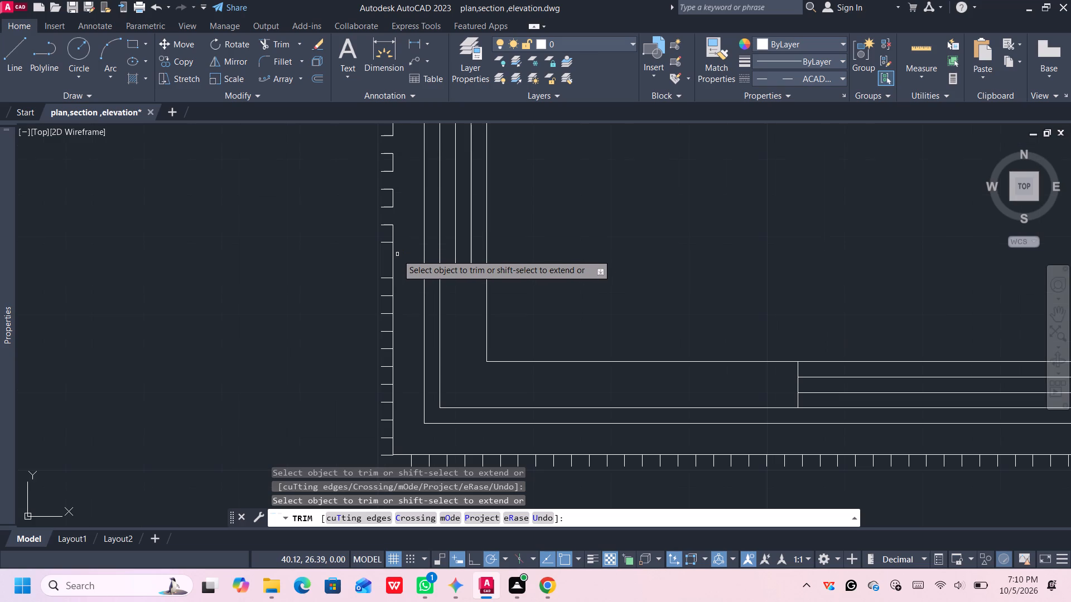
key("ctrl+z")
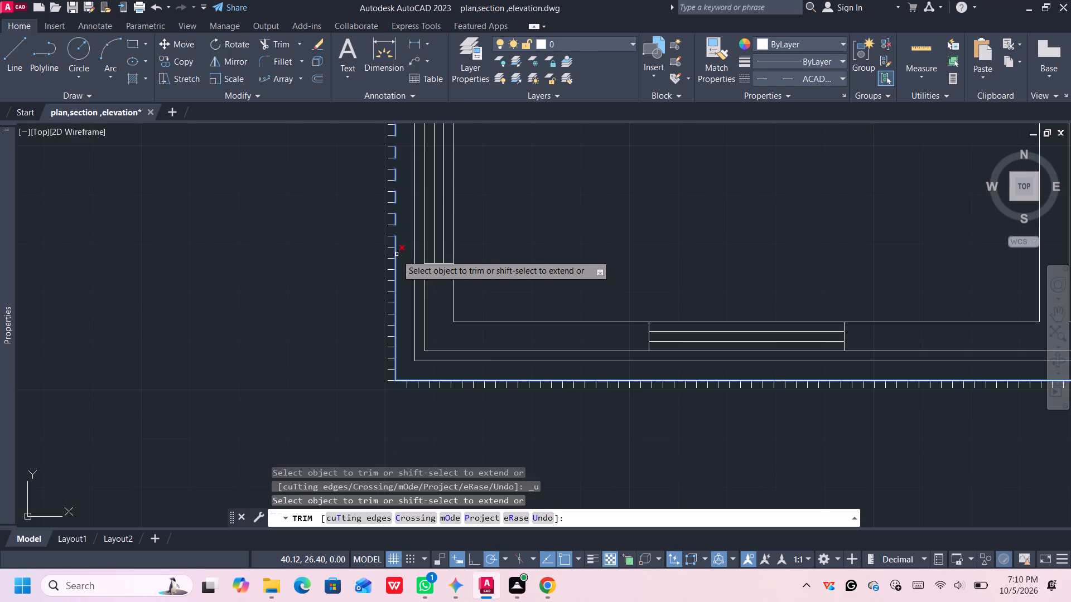
Trim every second segment between ticks from the outer offset polyline, from the window's lower end down to the building's bottom-left corner.
scroll(397, 255, "up", 2)
left_click(387, 249)
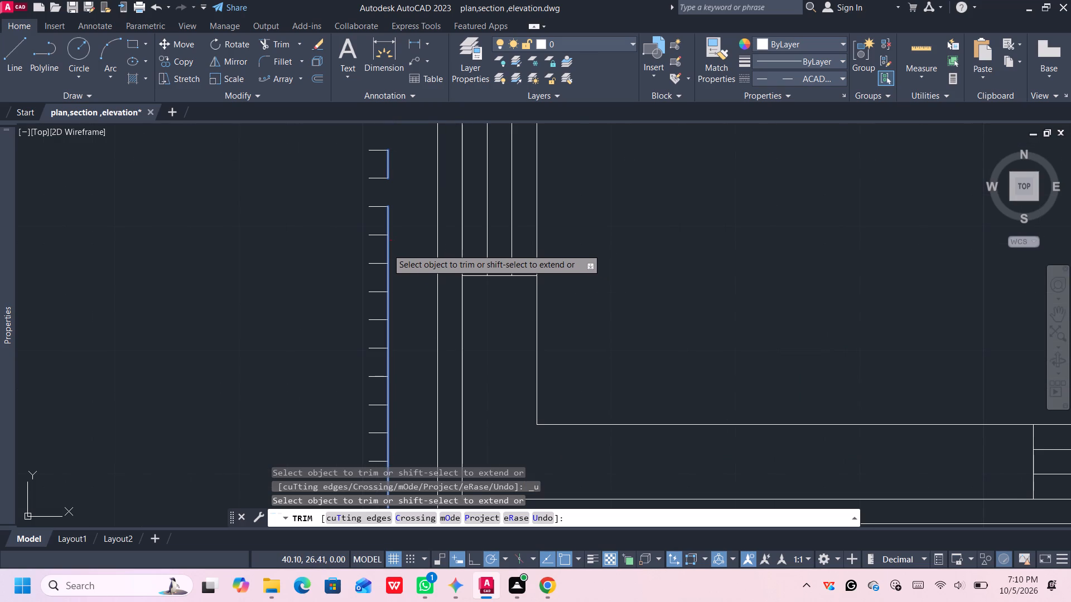
left_click(387, 307)
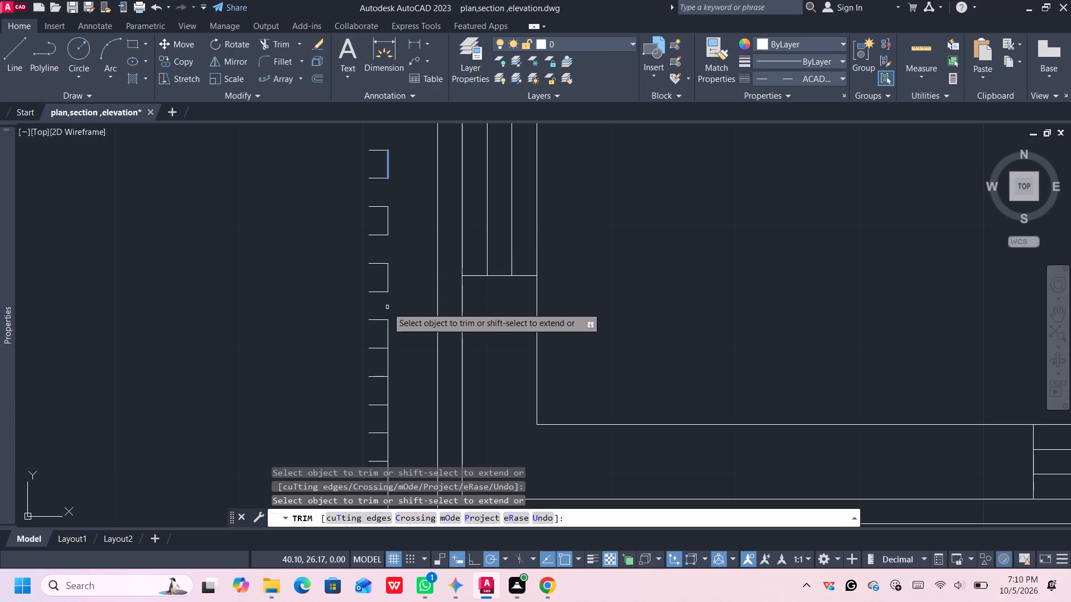
left_click(385, 358)
middle_click_drag(394, 372, 397, 219)
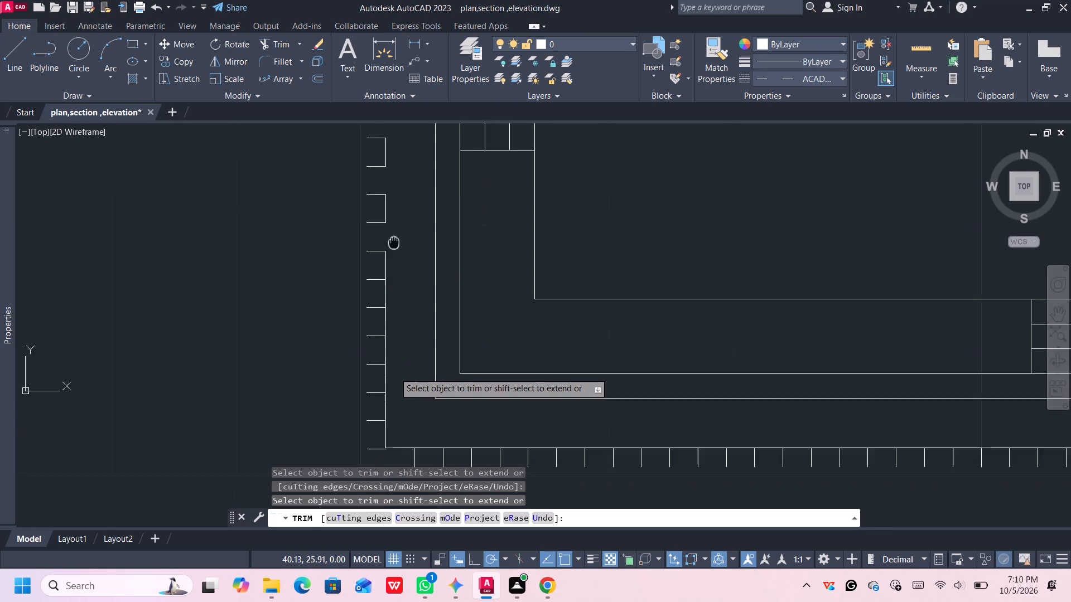
middle_click_drag(397, 219, 397, 215)
left_click(390, 263)
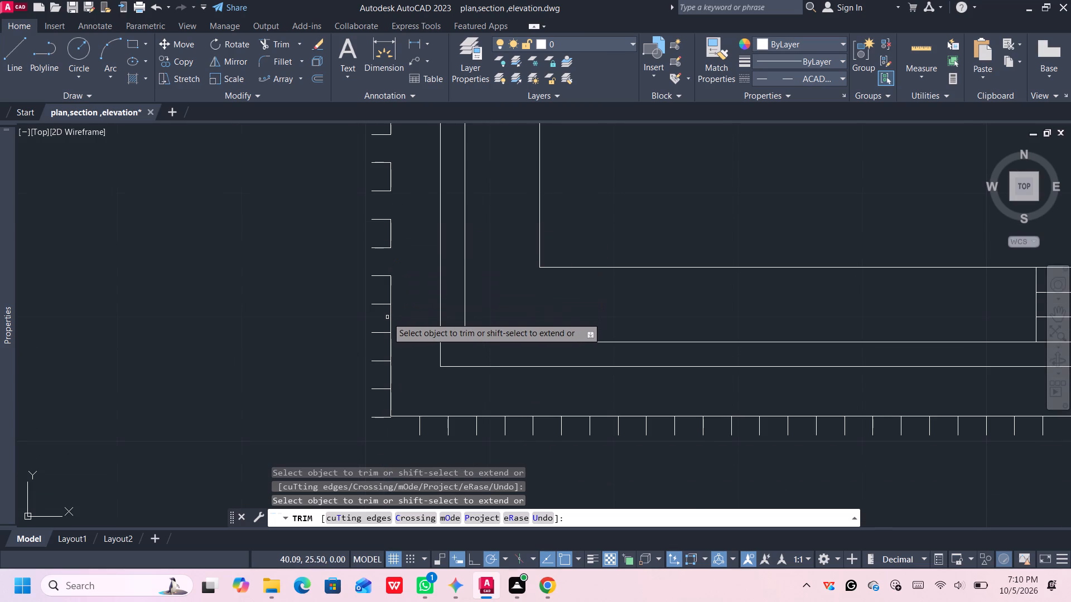
left_click(390, 316)
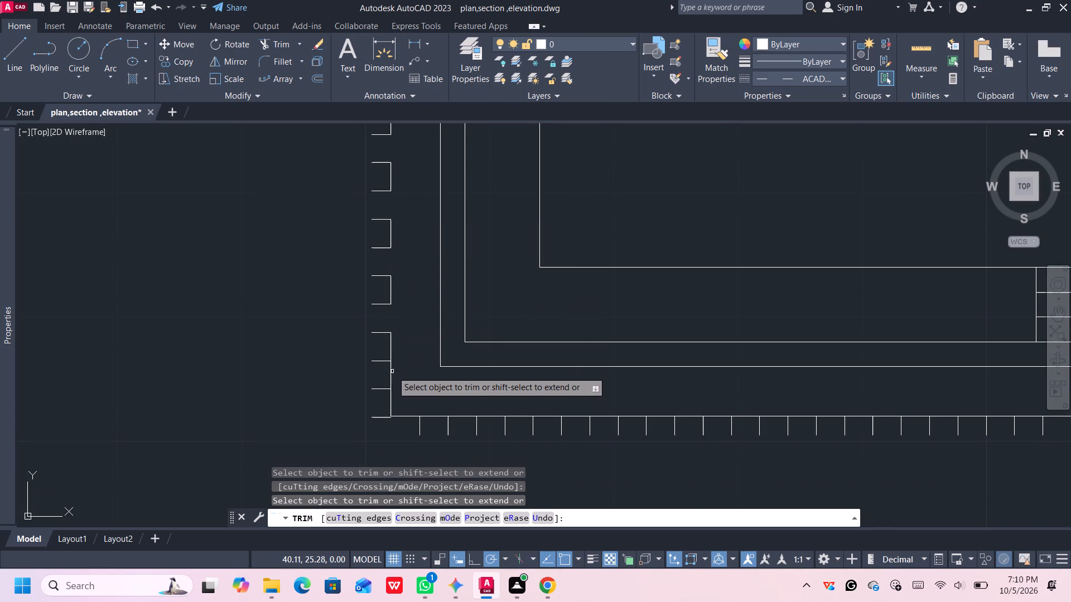
left_click(392, 372)
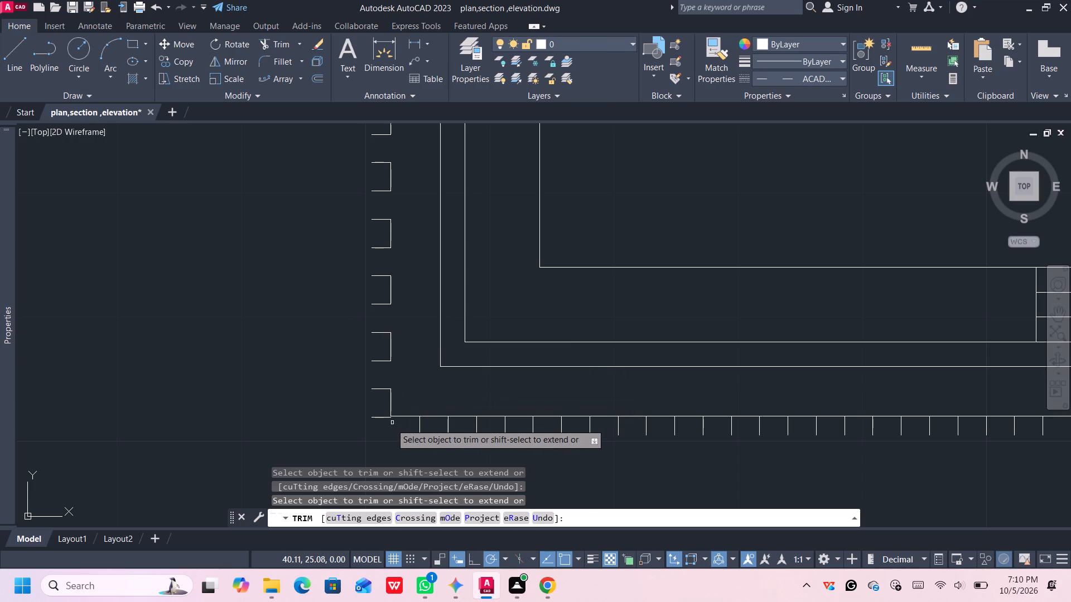
Trim every second segment between ticks from the outer offset polyline, from the building's bottom-left corner toward the first bottom-wall window.
left_click(398, 416)
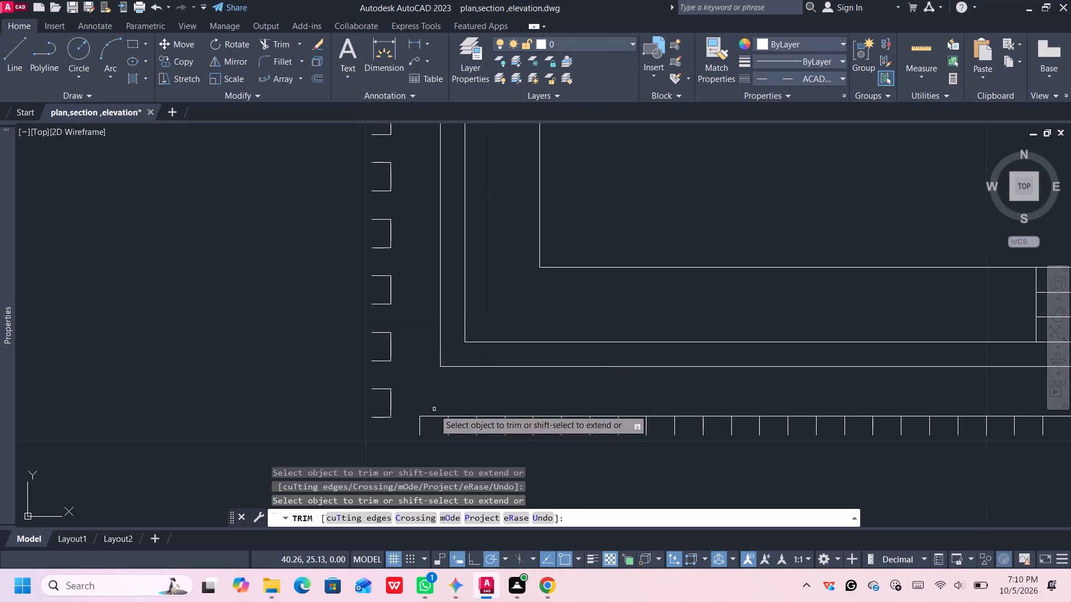
left_click(457, 416)
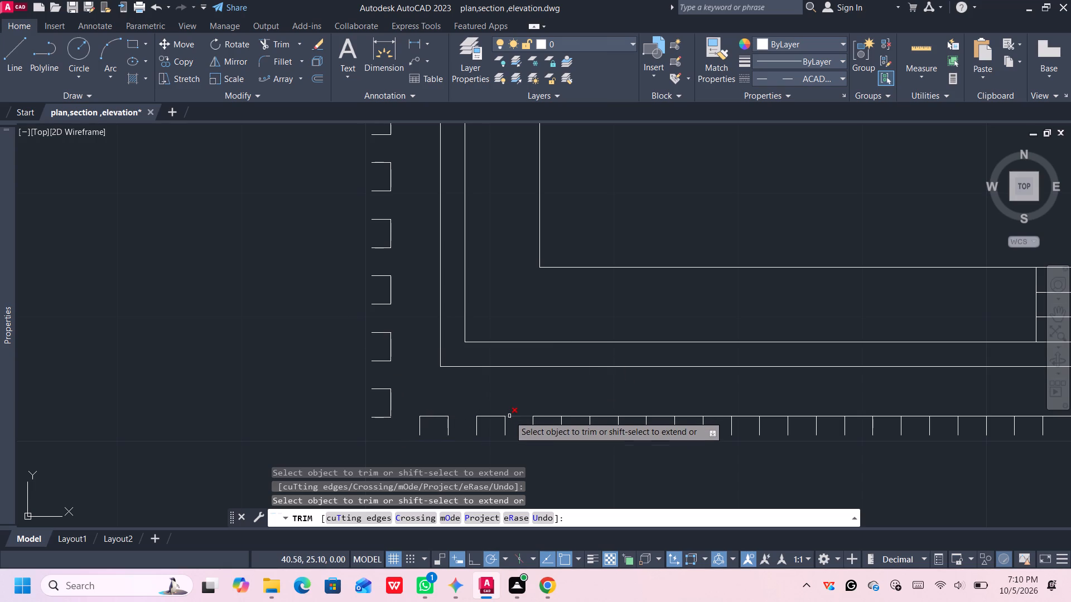
left_click(513, 417)
left_click(576, 417)
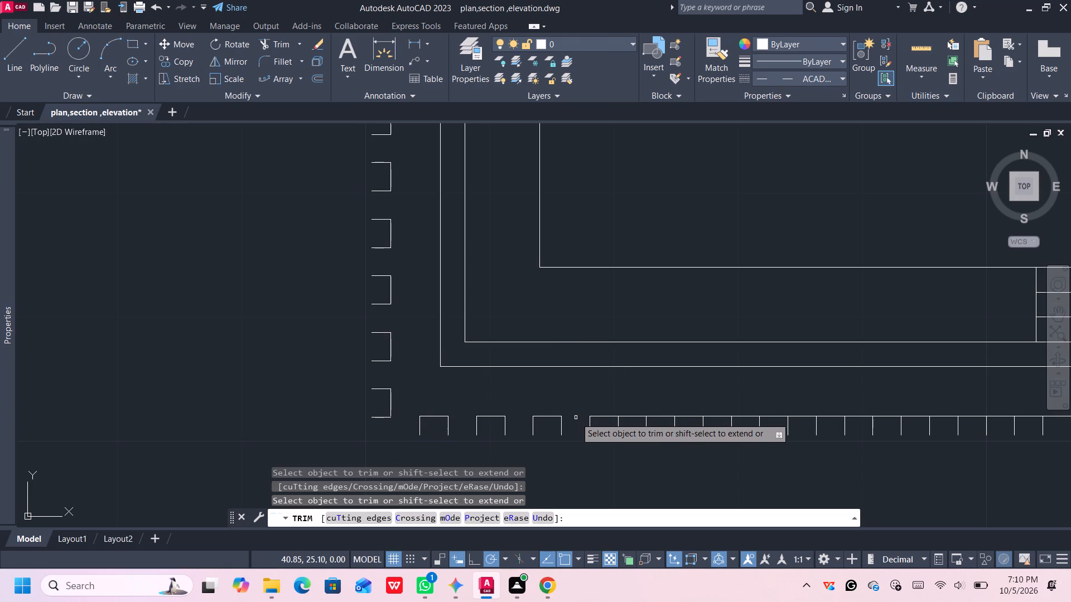
middle_click_drag(575, 419, 233, 417)
middle_click(233, 417)
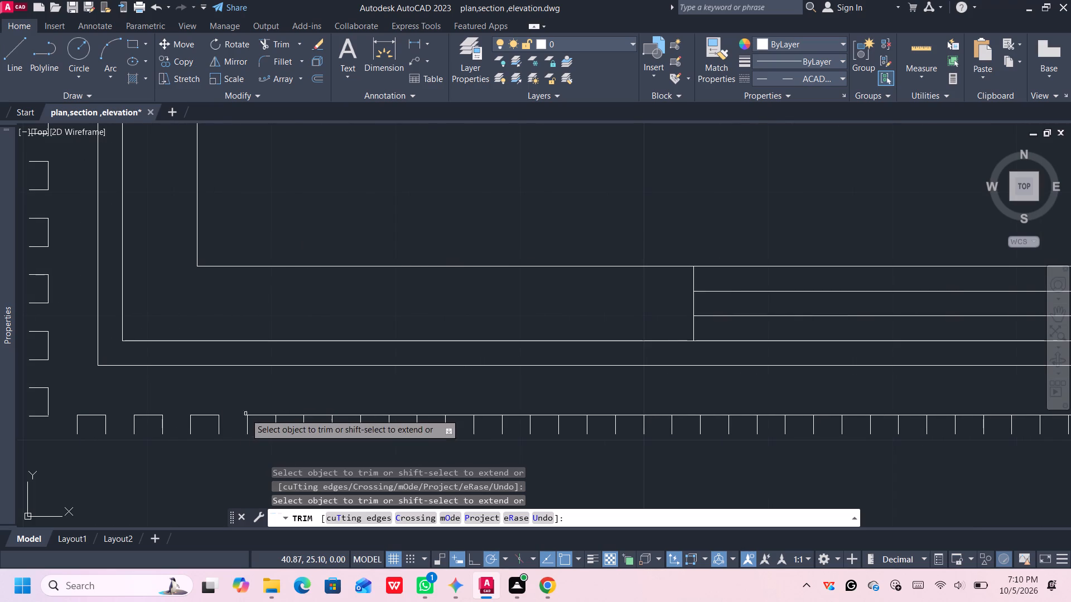
left_click(285, 416)
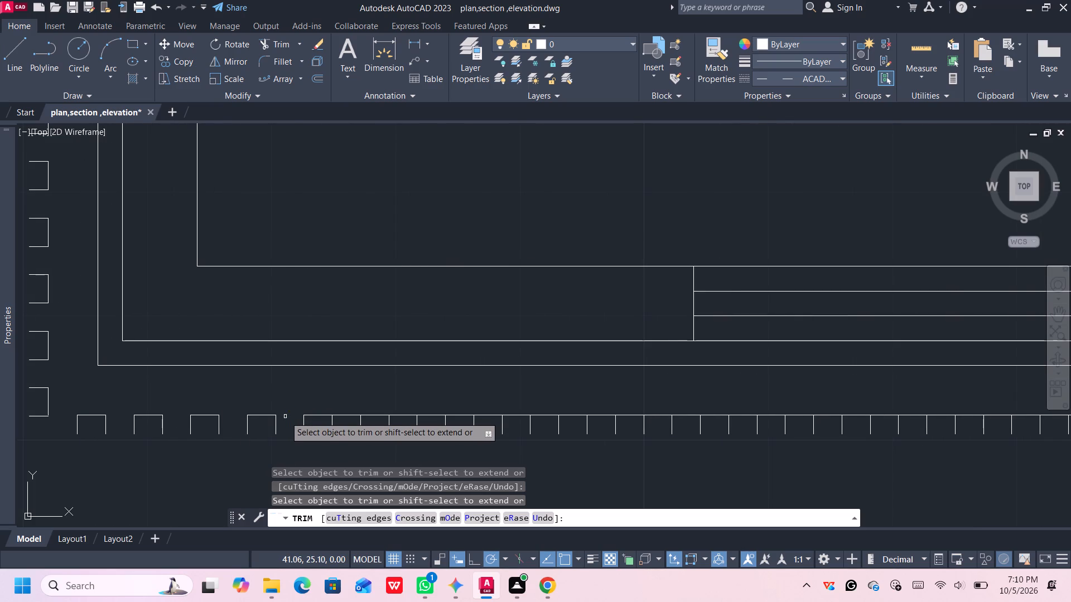
left_click(340, 415)
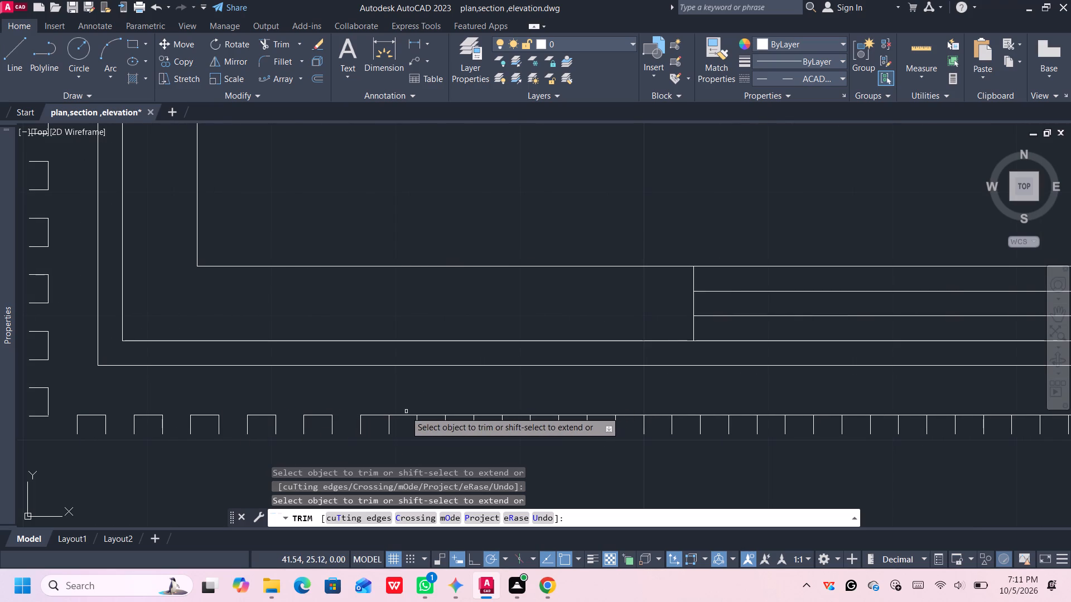
left_click(403, 416)
left_click(459, 416)
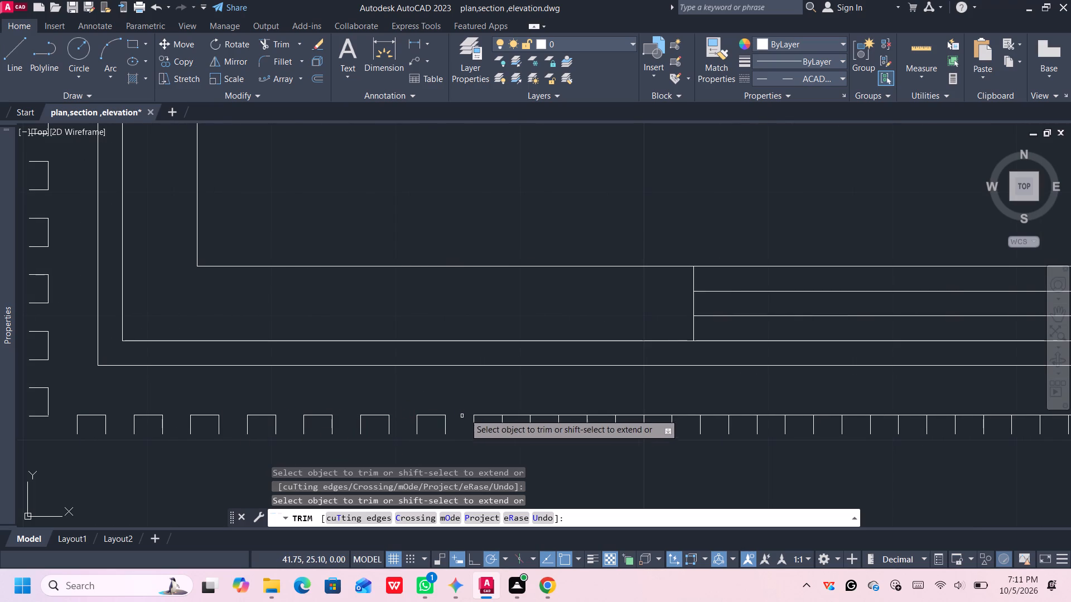
left_click(513, 417)
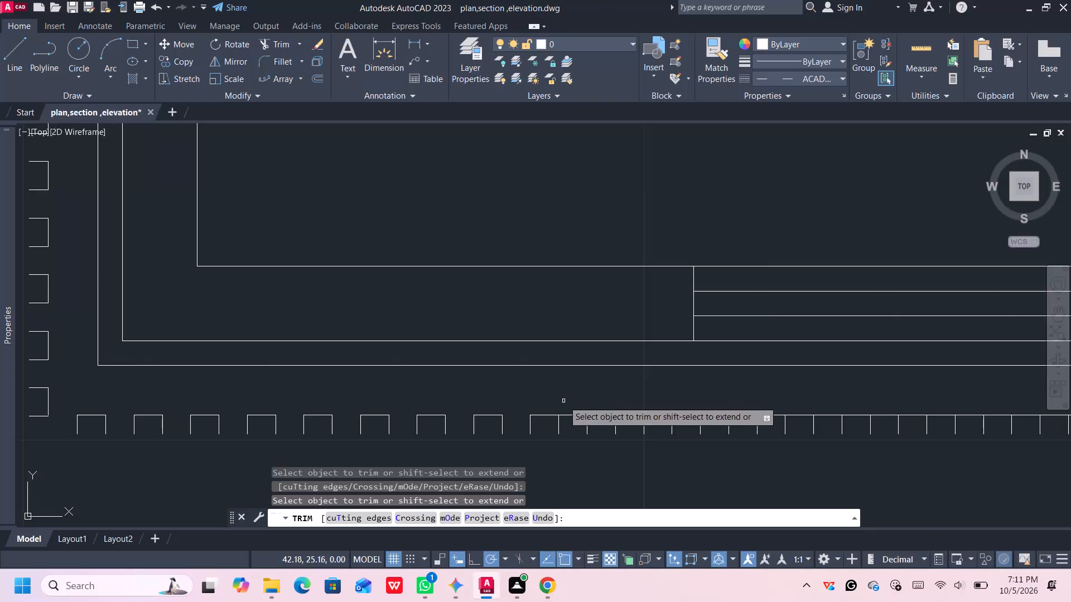
left_click(571, 415)
Trim every second segment between ticks from the outer offset polyline, continuing below the first bottom-wall window to its right end.
scroll(573, 408, "down", 1)
middle_click_drag(572, 408, 554, 402)
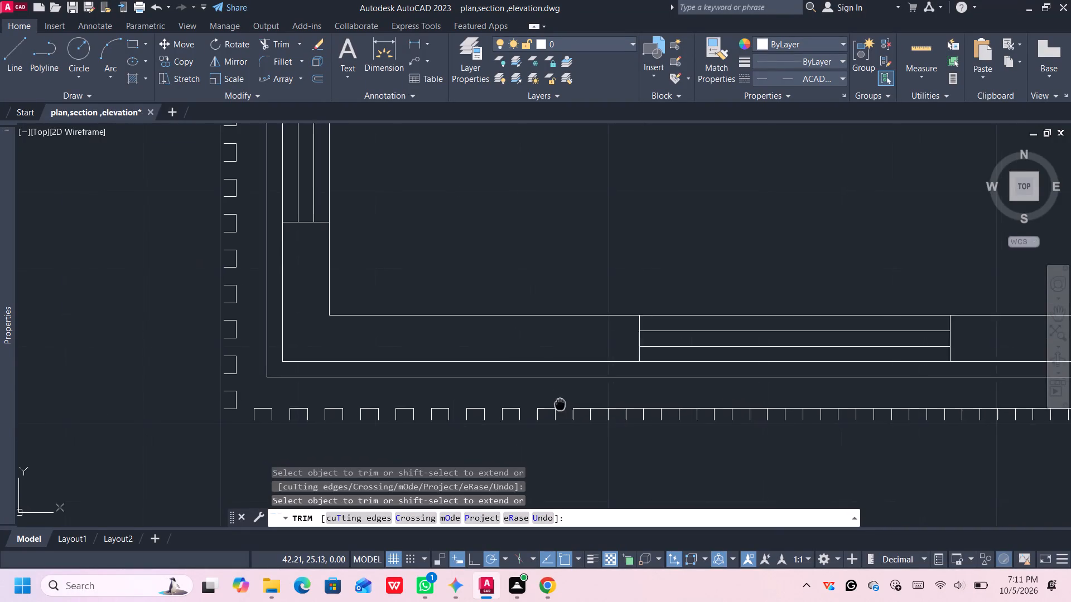
middle_click_drag(554, 402, 300, 410)
middle_click(300, 410)
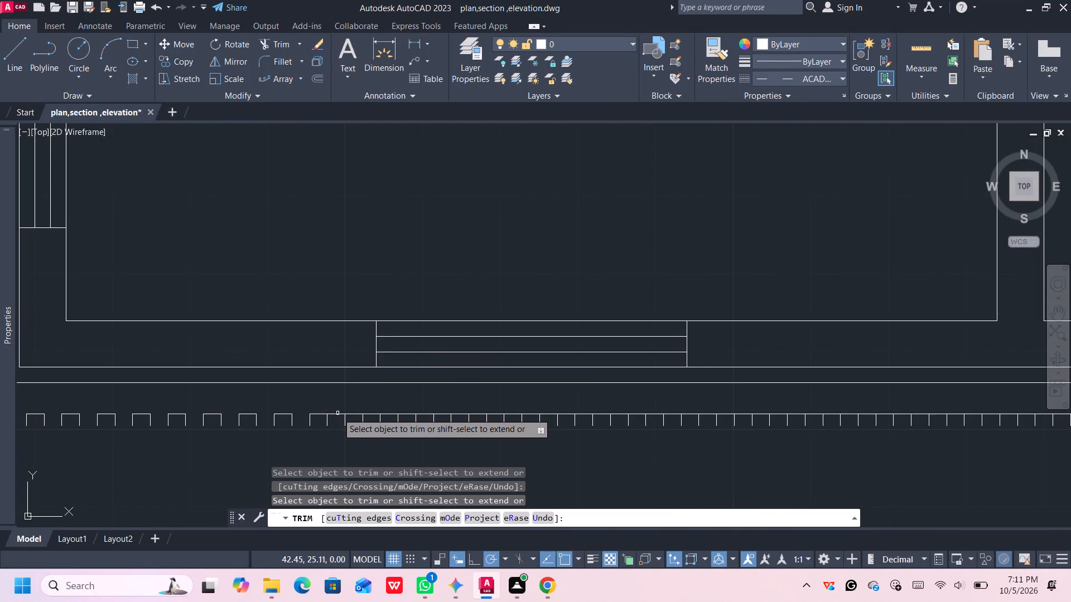
left_click(336, 416)
left_click(369, 416)
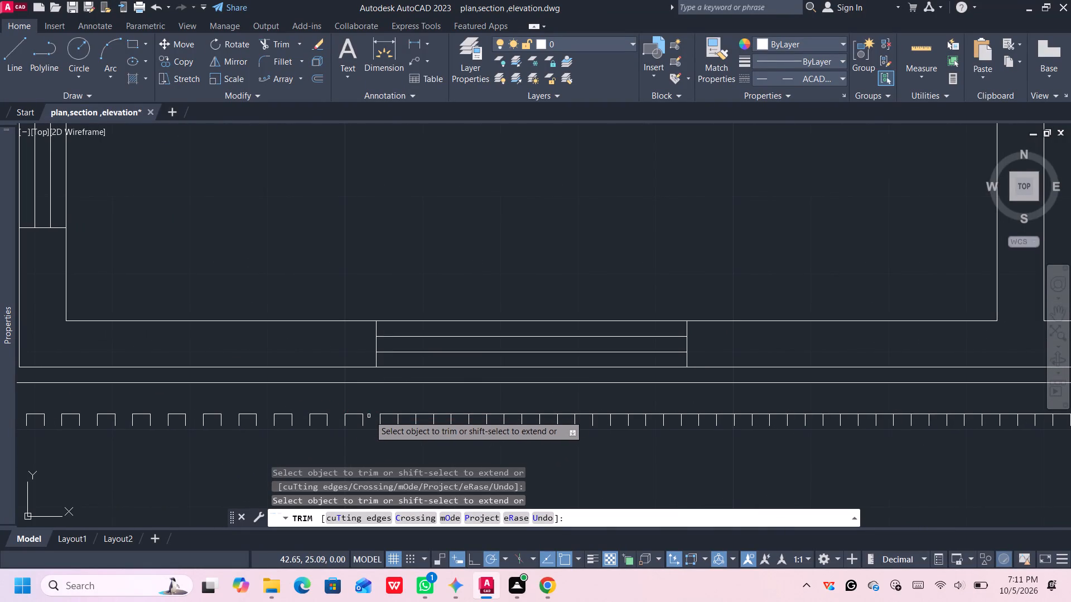
left_click(405, 414)
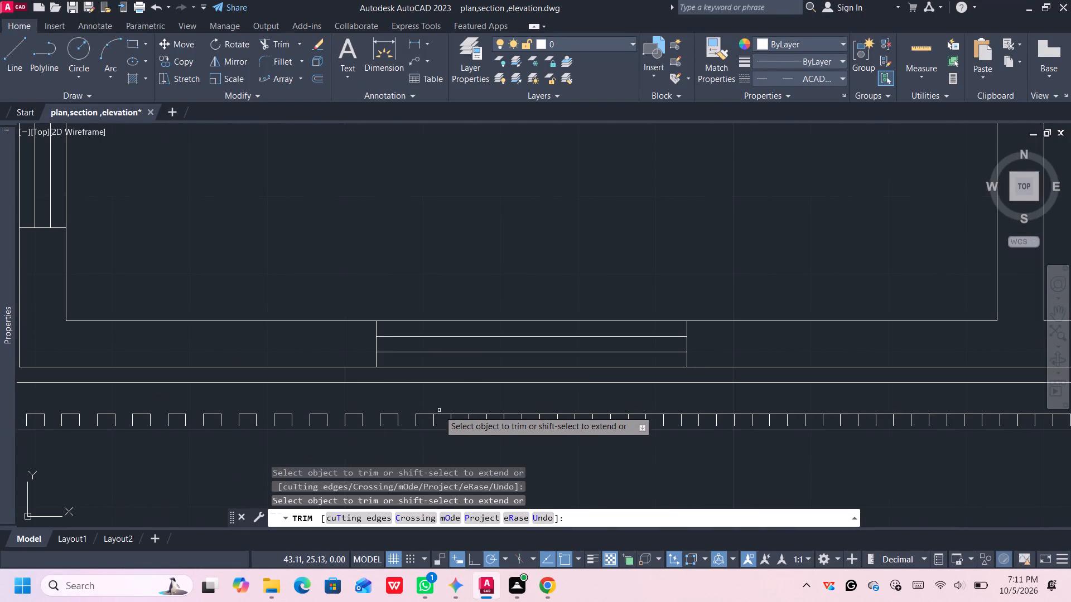
left_click(439, 413)
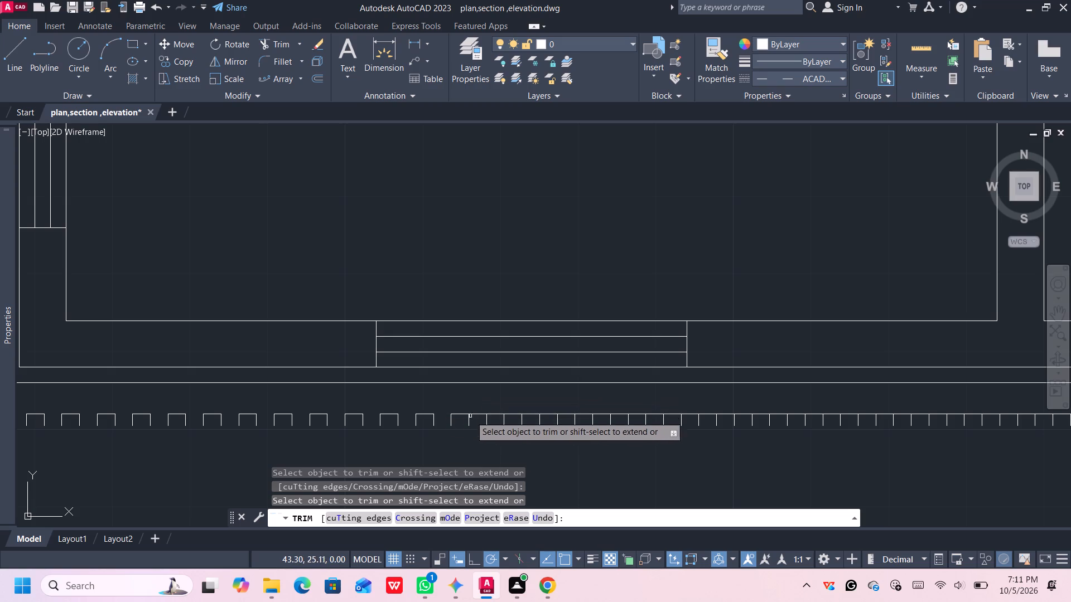
left_click(480, 414)
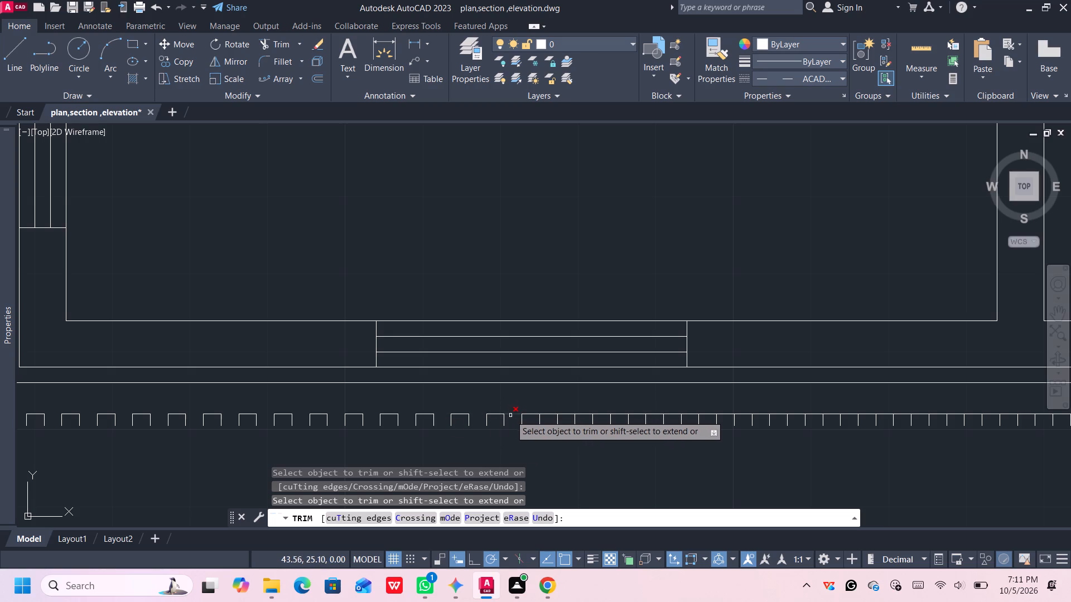
left_click(512, 416)
left_click(510, 406)
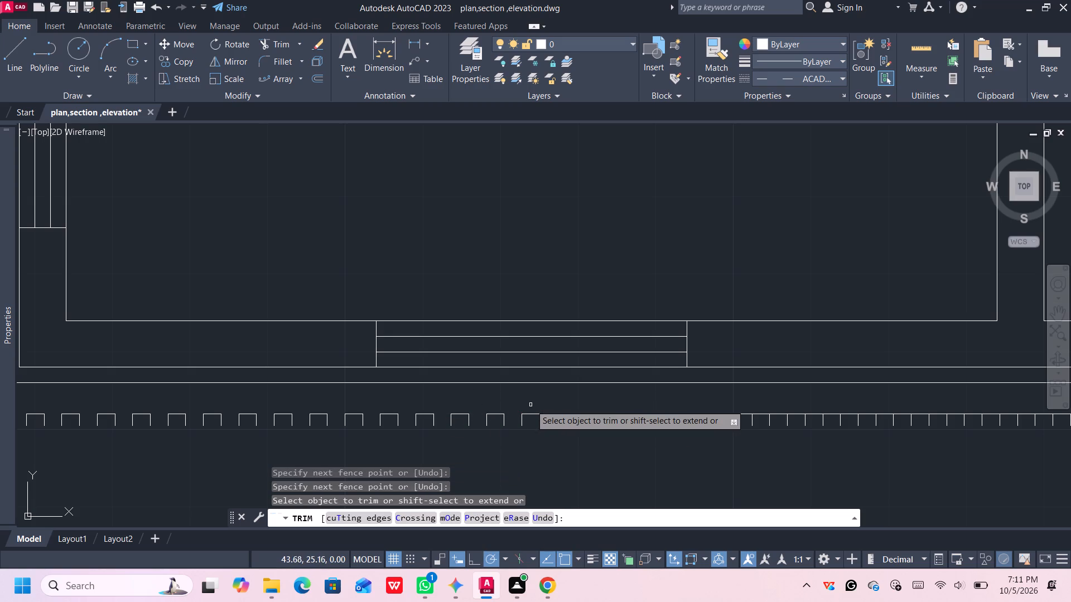
left_click(548, 415)
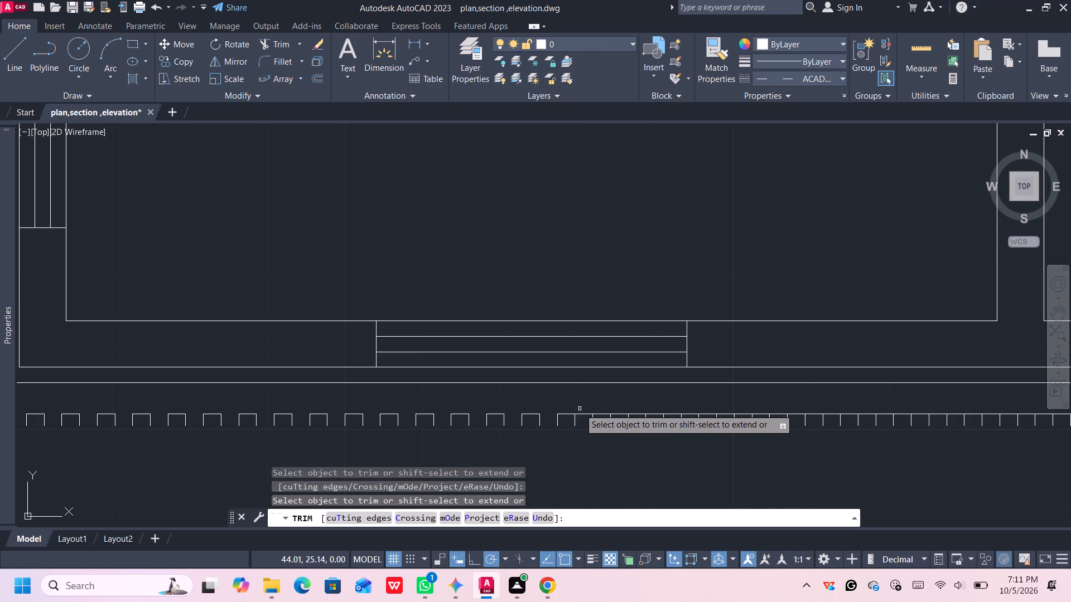
left_click(584, 414)
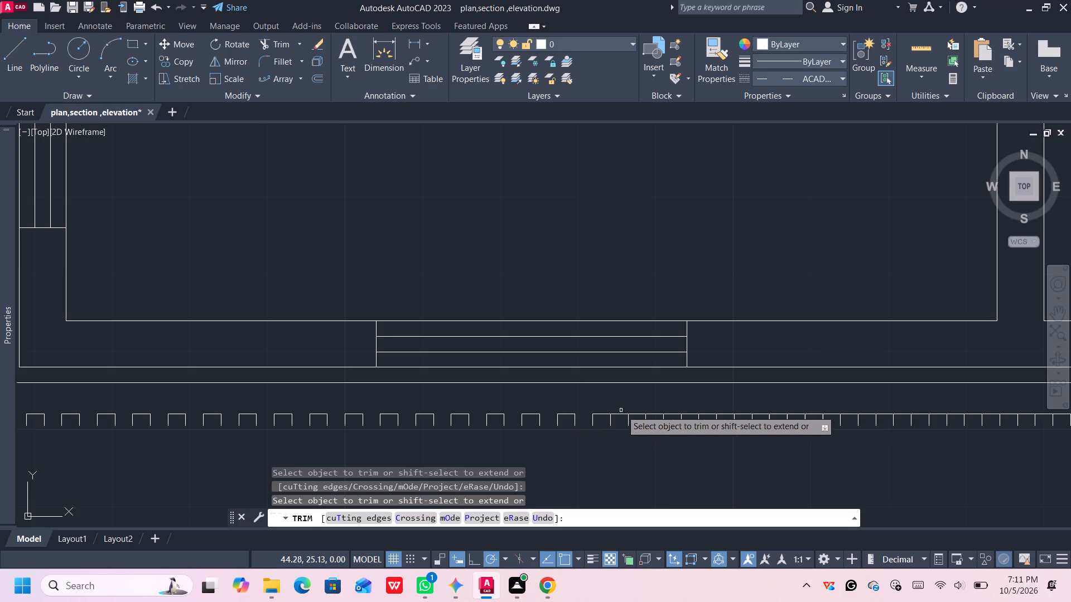
left_click(623, 414)
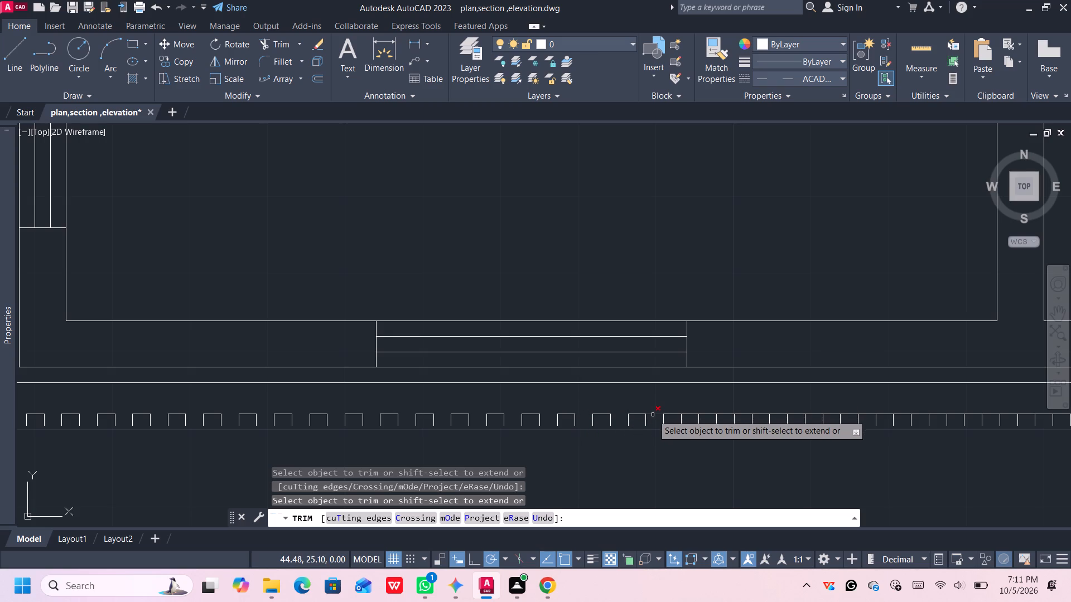
left_click(653, 415)
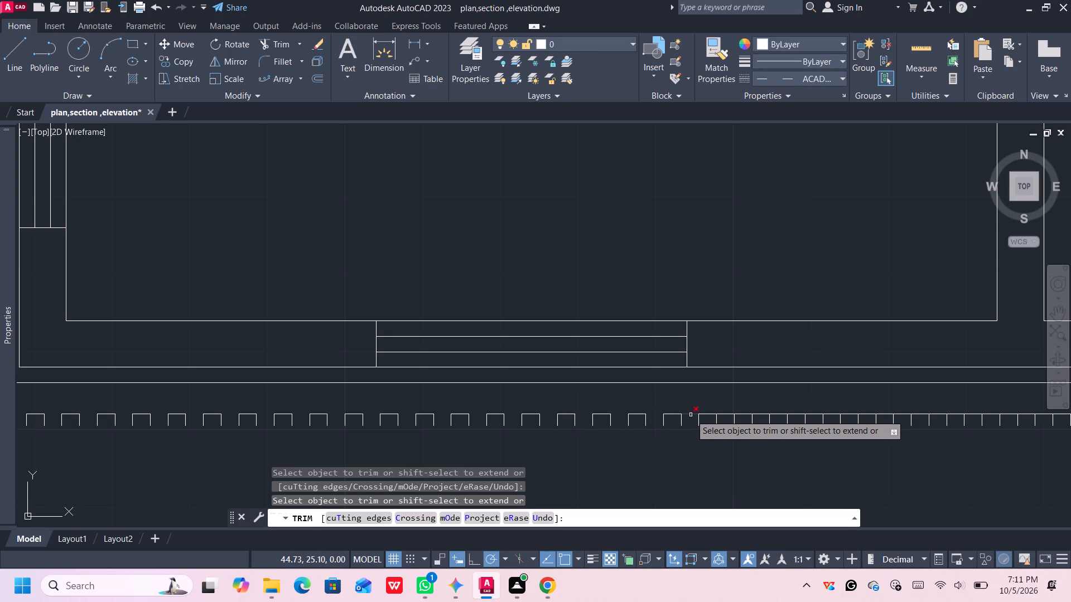
left_click(691, 415)
Trim every second segment between ticks from the bottom outer offset polyline, from the window's right end to just before the interior wall.
left_click(726, 414)
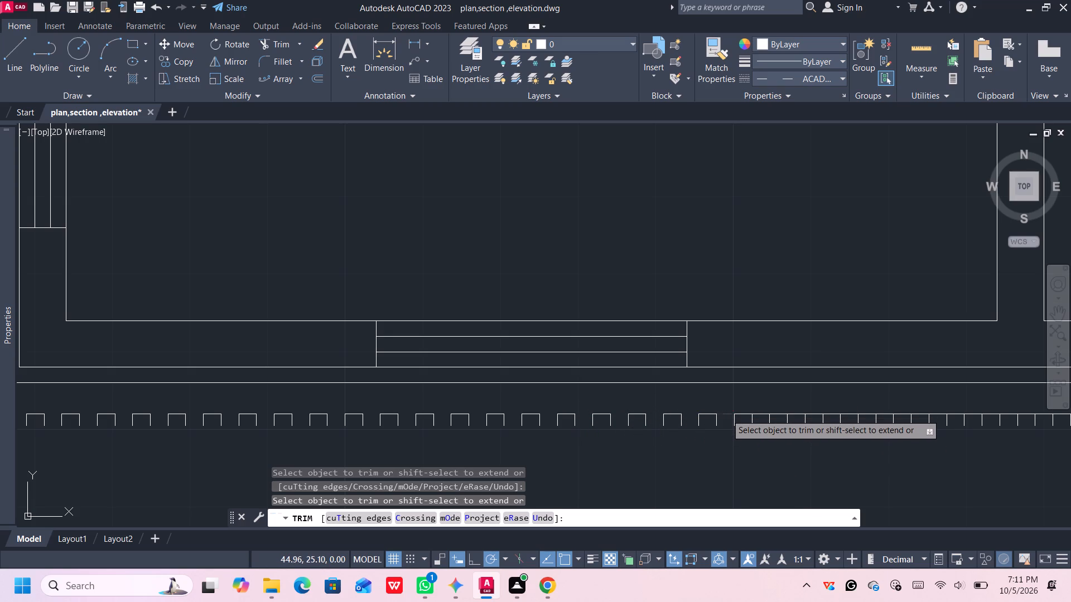
left_click(761, 415)
middle_click_drag(768, 414, 531, 421)
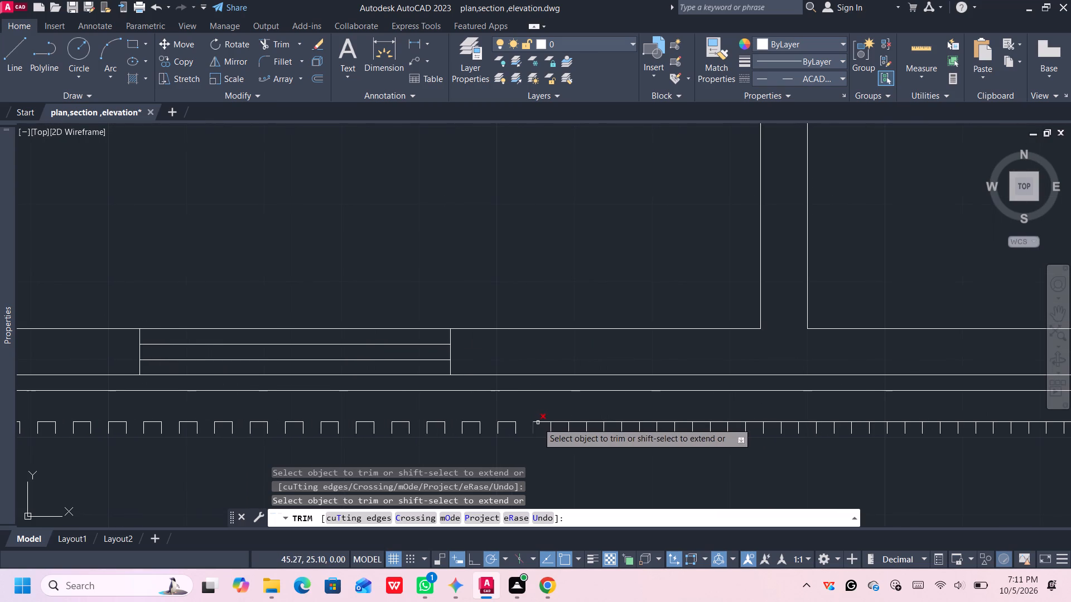
left_click(562, 422)
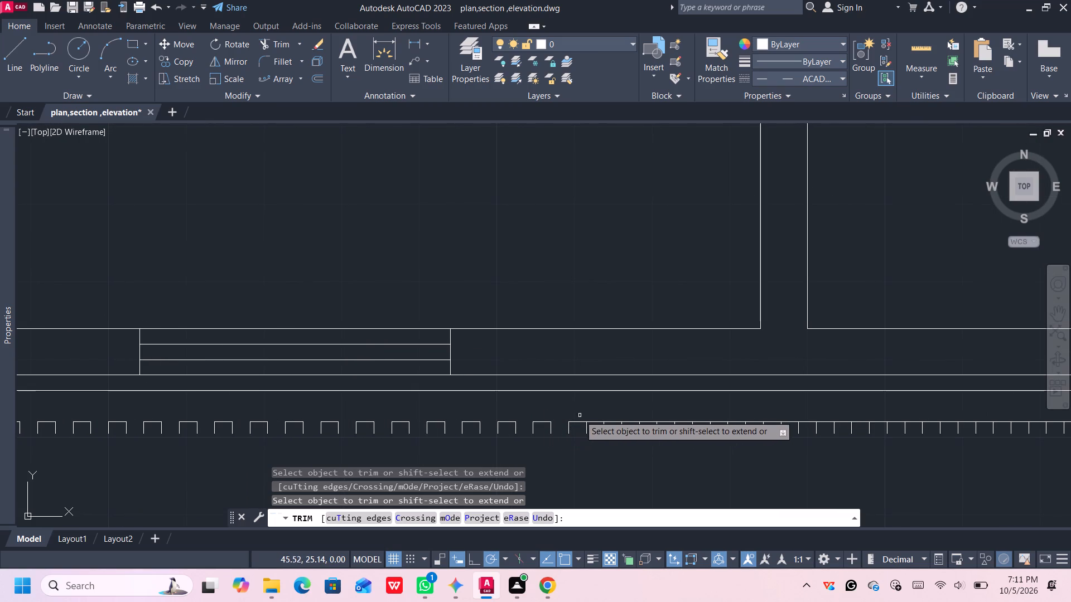
left_click(592, 420)
left_click(594, 427)
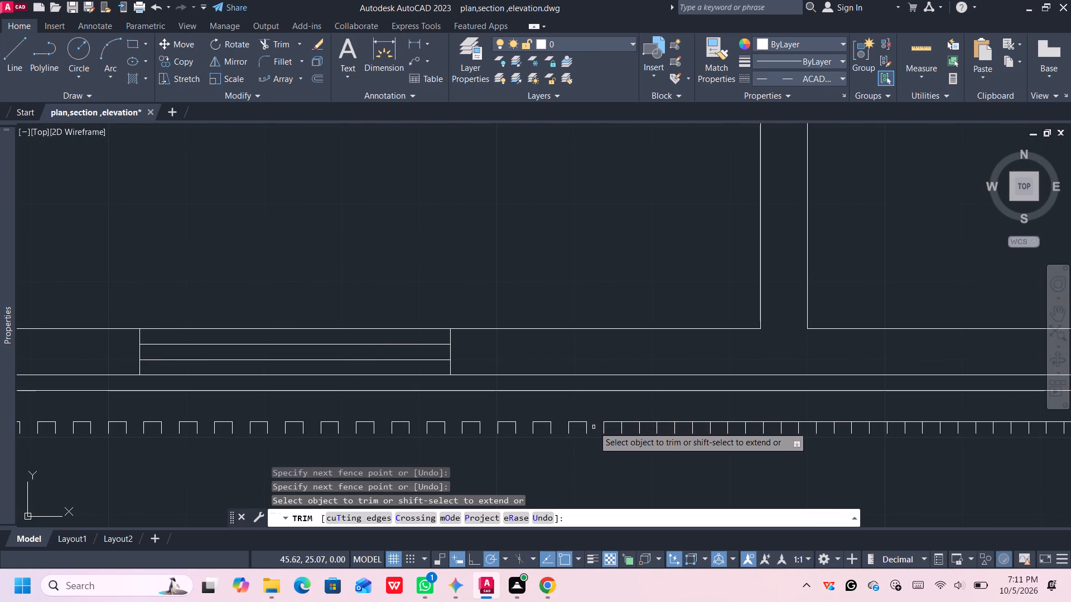
left_click(631, 421)
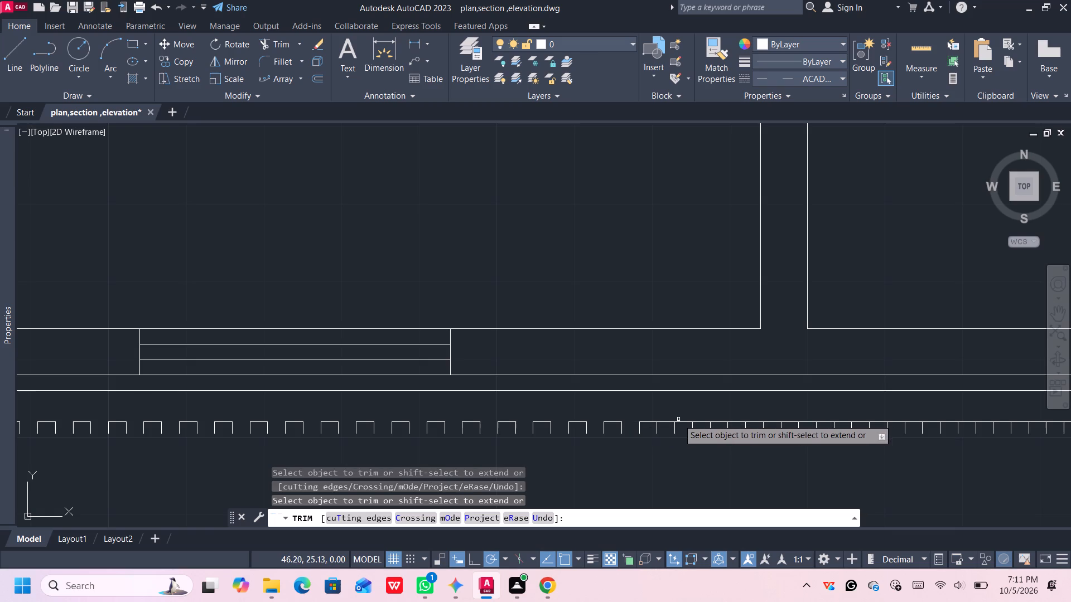
left_click(667, 424)
left_click(668, 417)
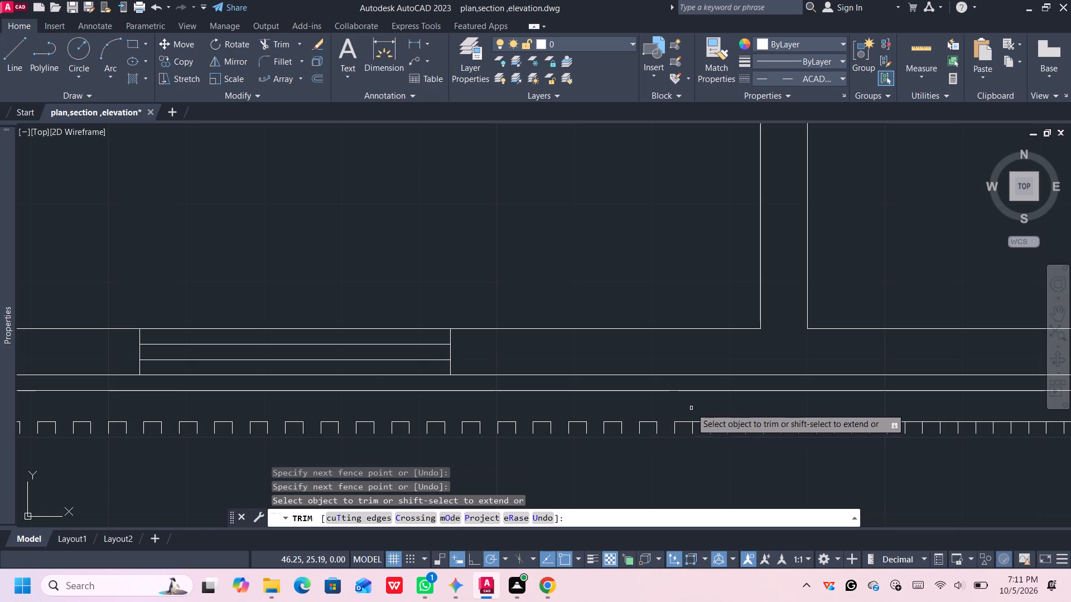
scroll(699, 420, "up", 2)
left_click(700, 427)
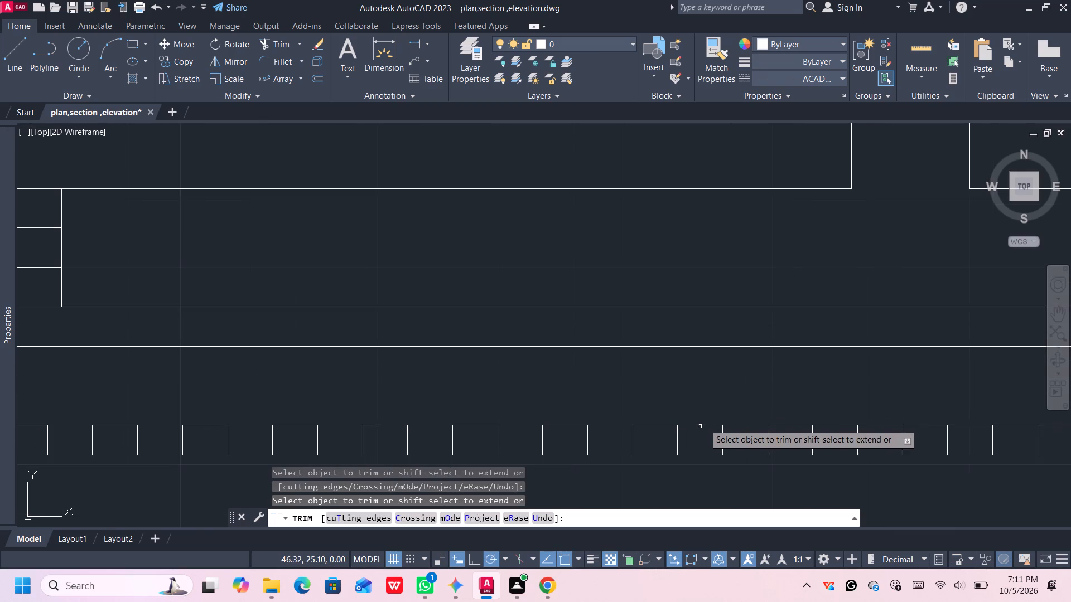
left_click(777, 426)
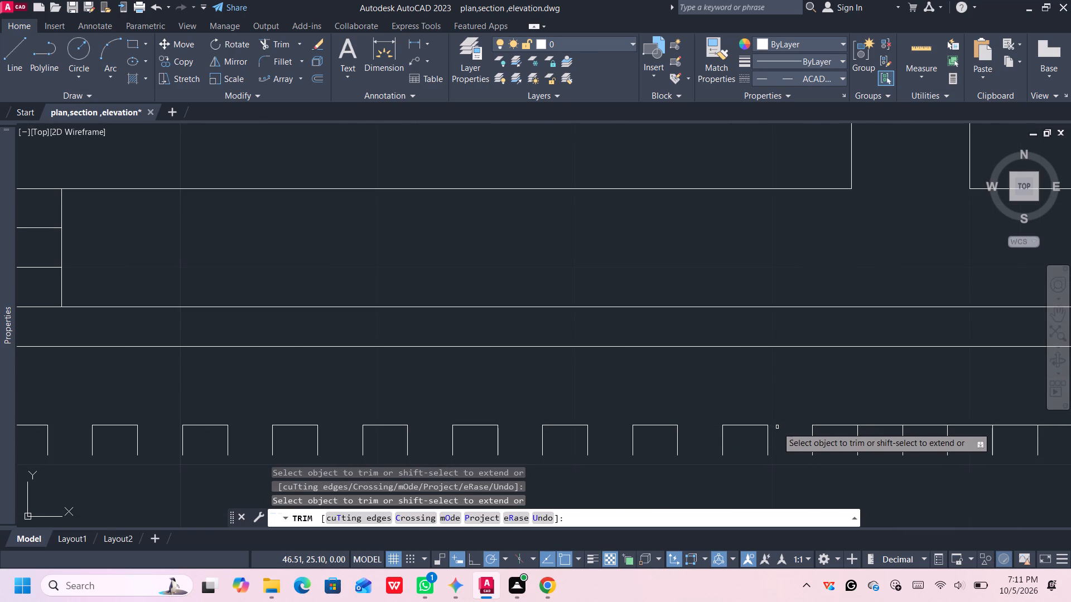
Trim every second segment between ticks from the bottom outer offset polyline, passing below the interior wall and continuing toward the bottom-right corner.
scroll(777, 427, "down", 2)
middle_click_drag(777, 427, 489, 426)
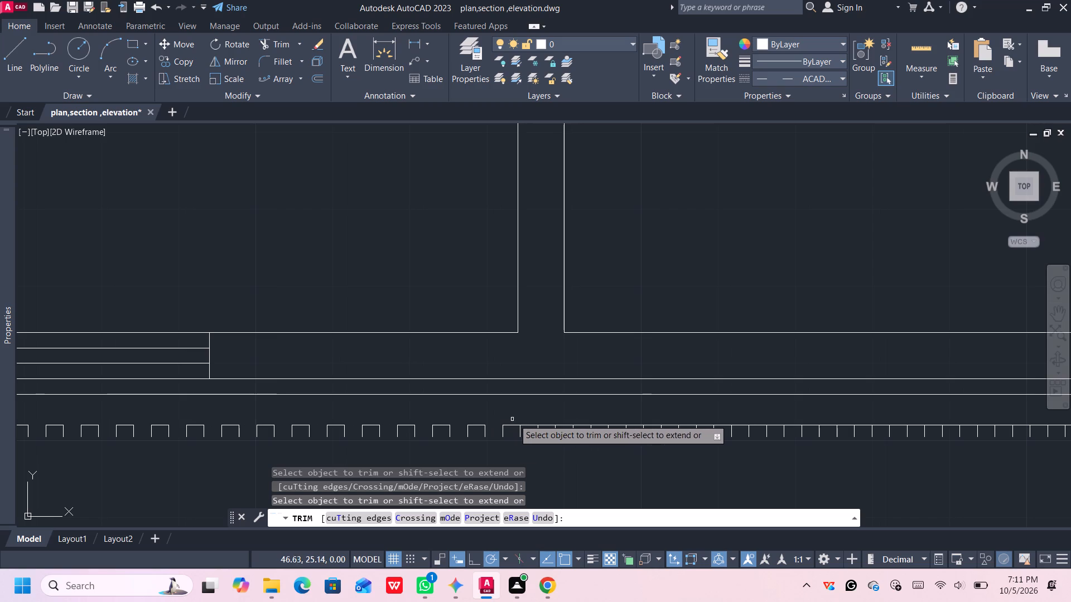
left_click(529, 425)
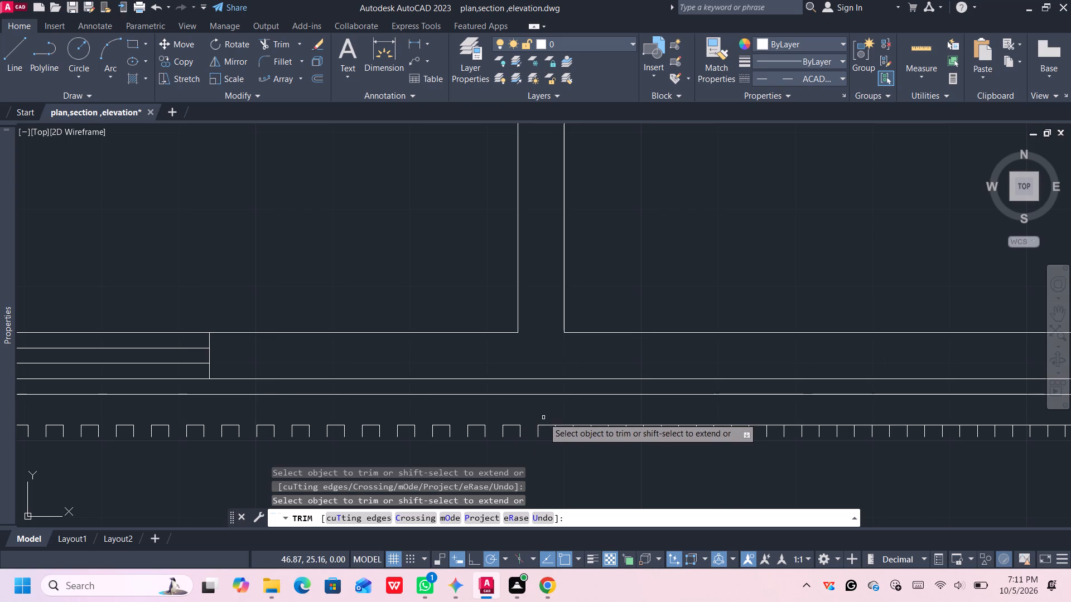
left_click(562, 425)
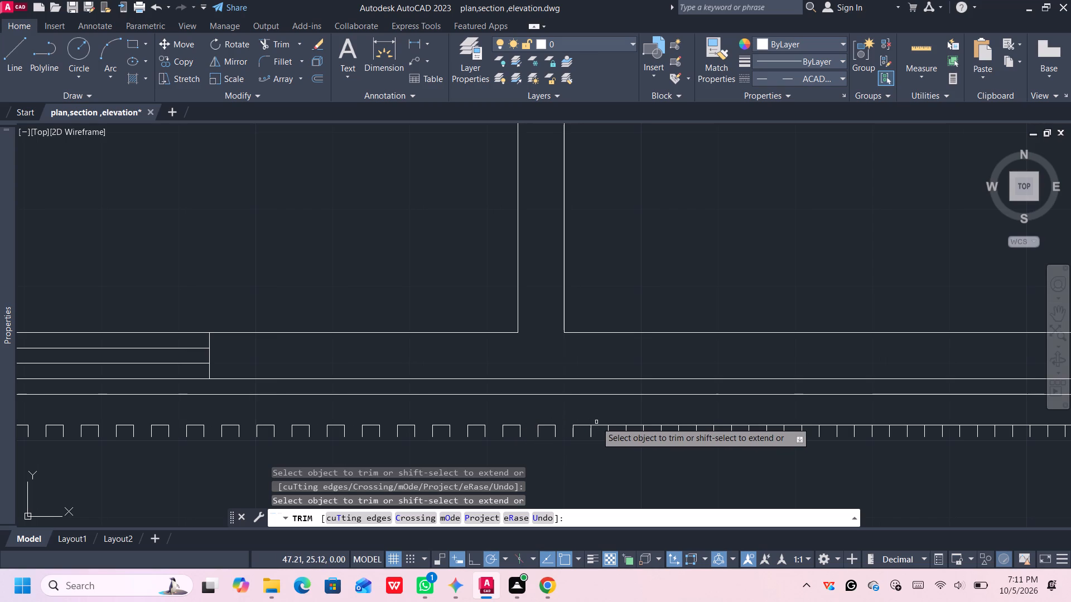
left_click(599, 425)
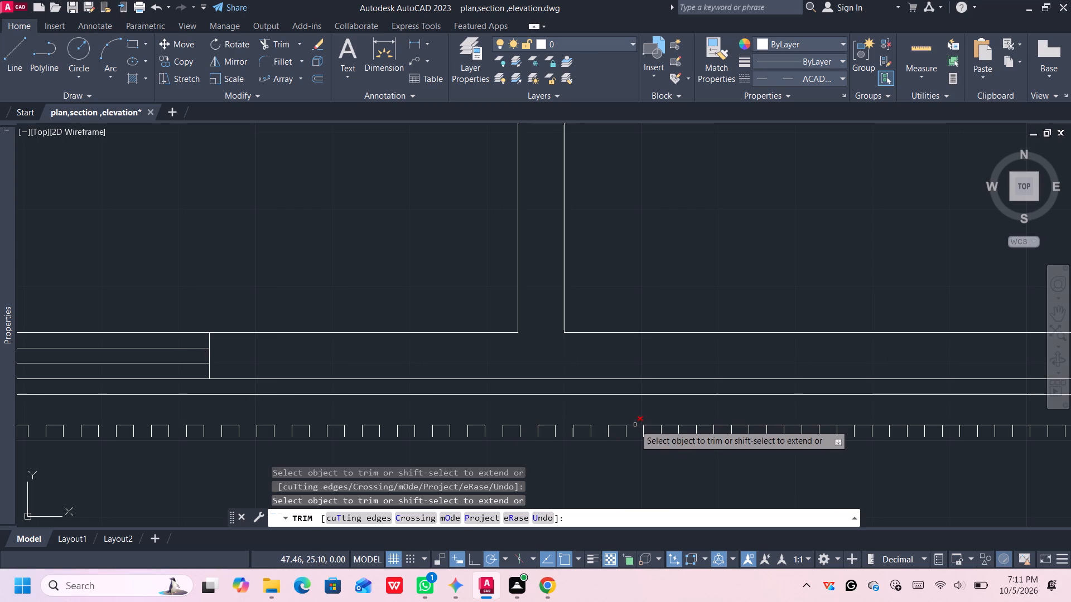
left_click(635, 426)
left_click(666, 425)
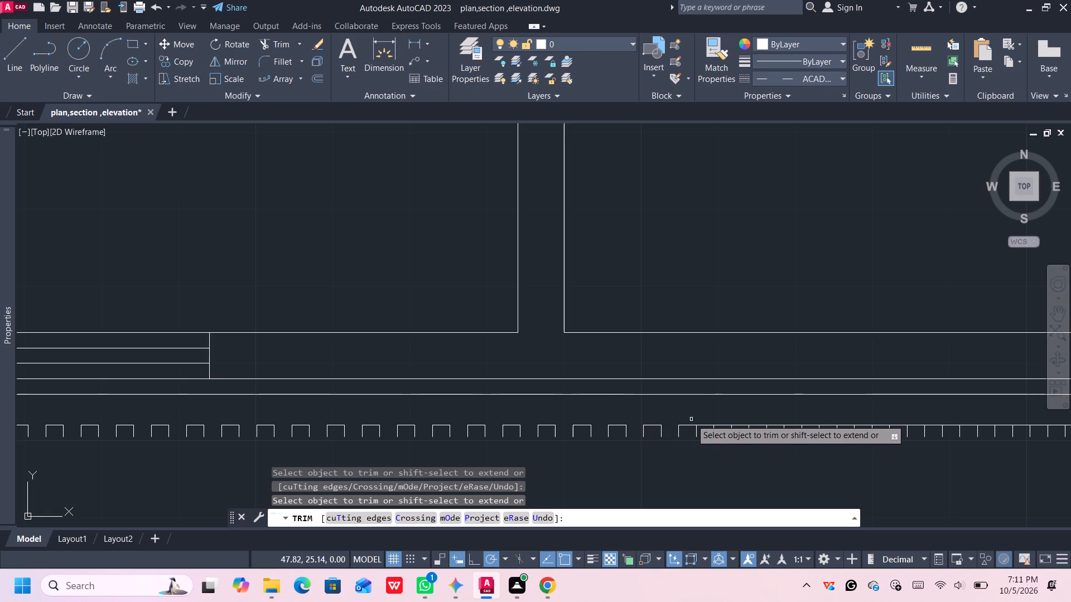
left_click(703, 425)
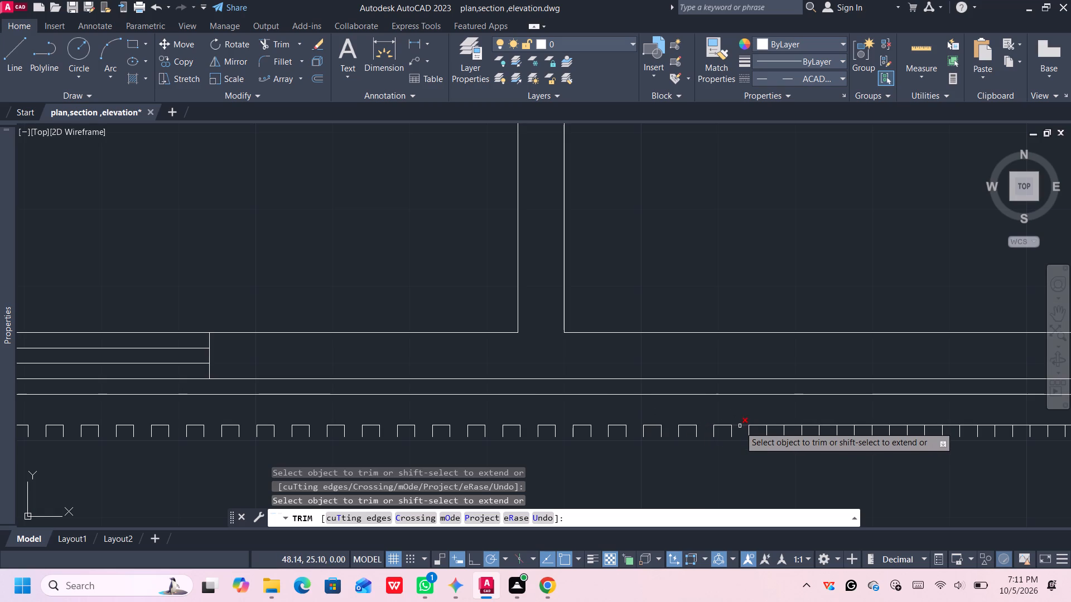
left_click(740, 426)
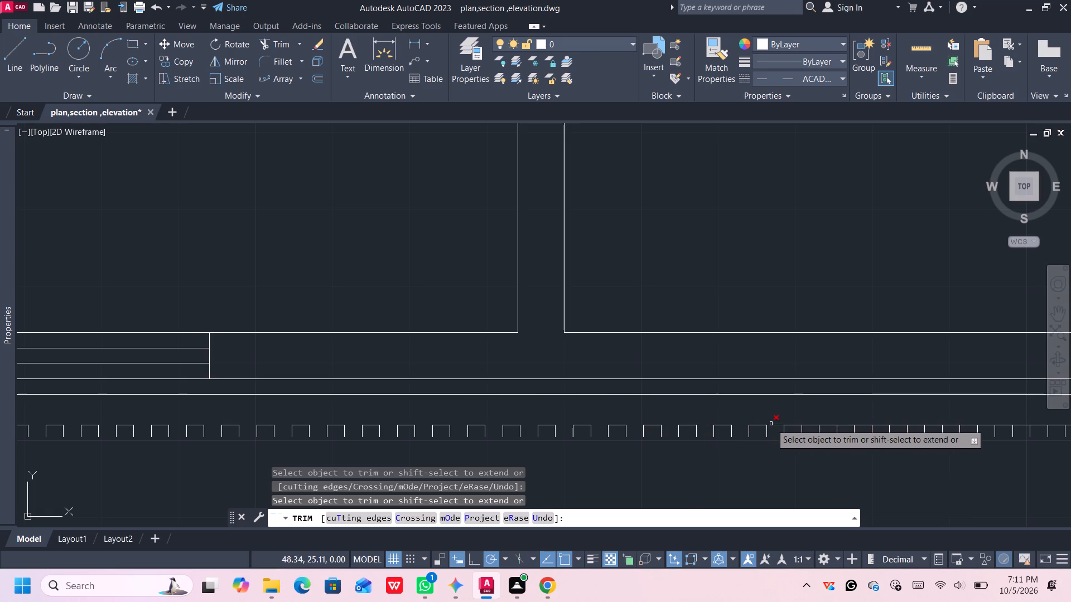
left_click(770, 424)
left_click(809, 424)
Trim every second segment between ticks from the bottom outer offset polyline, below the corner room until just before its inner bottom-right corner.
middle_click_drag(808, 424, 747, 426)
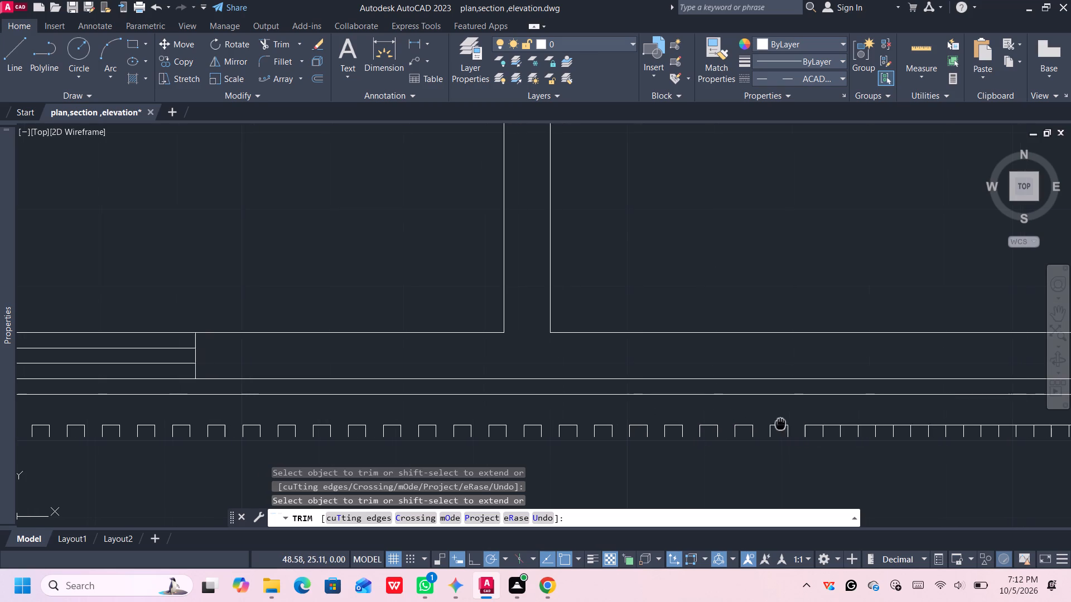
middle_click_drag(747, 426, 547, 430)
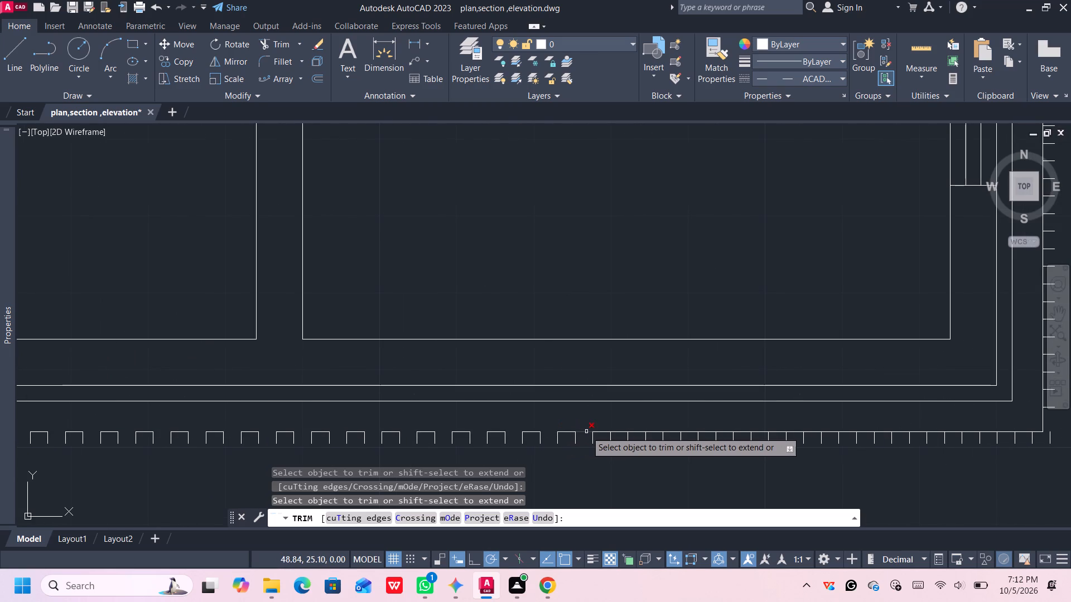
left_click(586, 431)
left_click(617, 431)
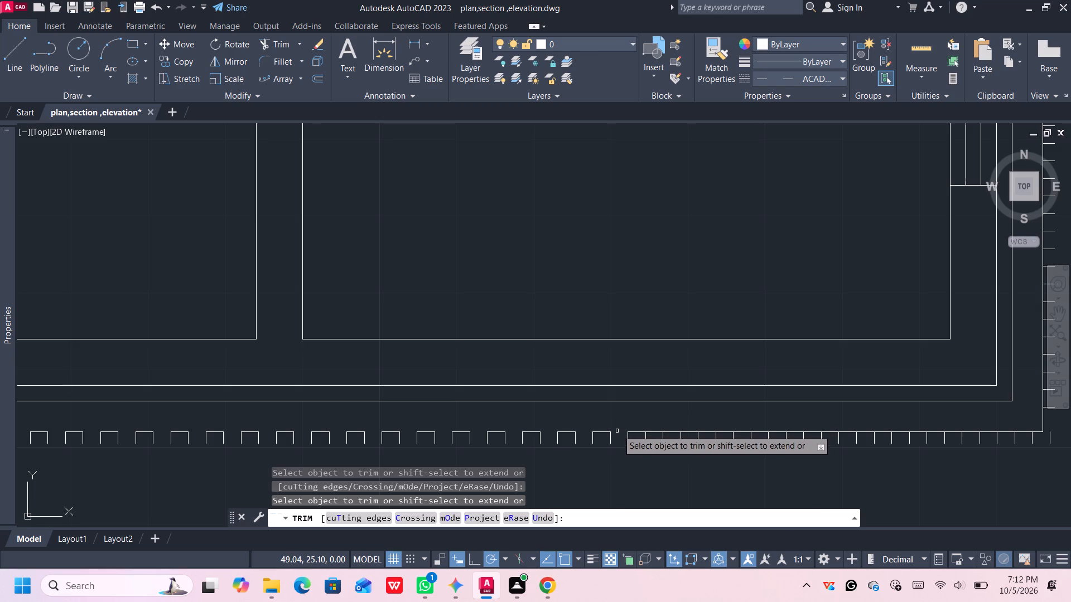
left_click(655, 431)
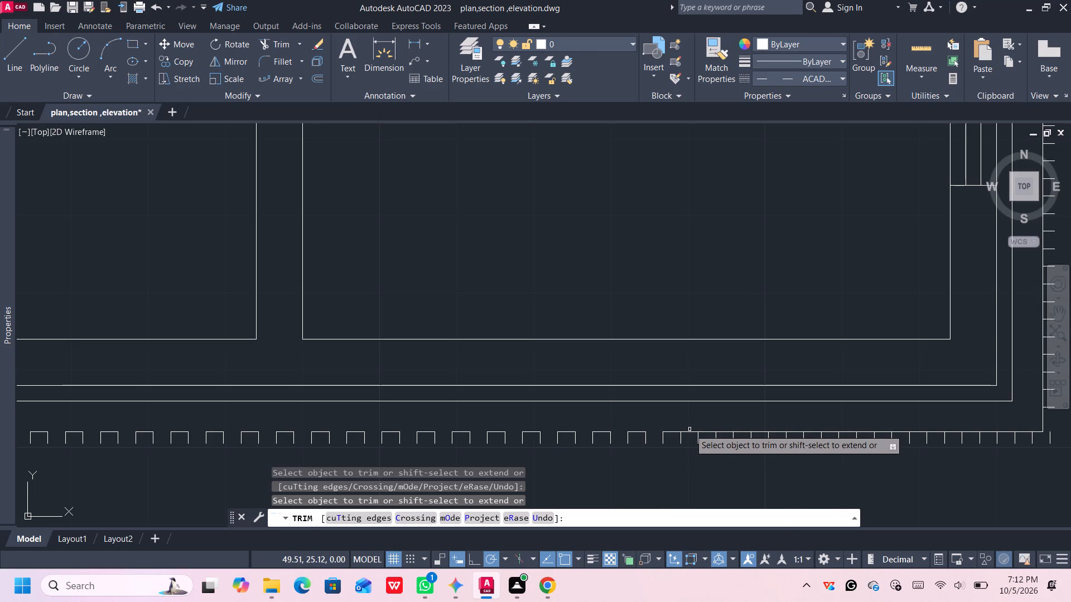
left_click(689, 430)
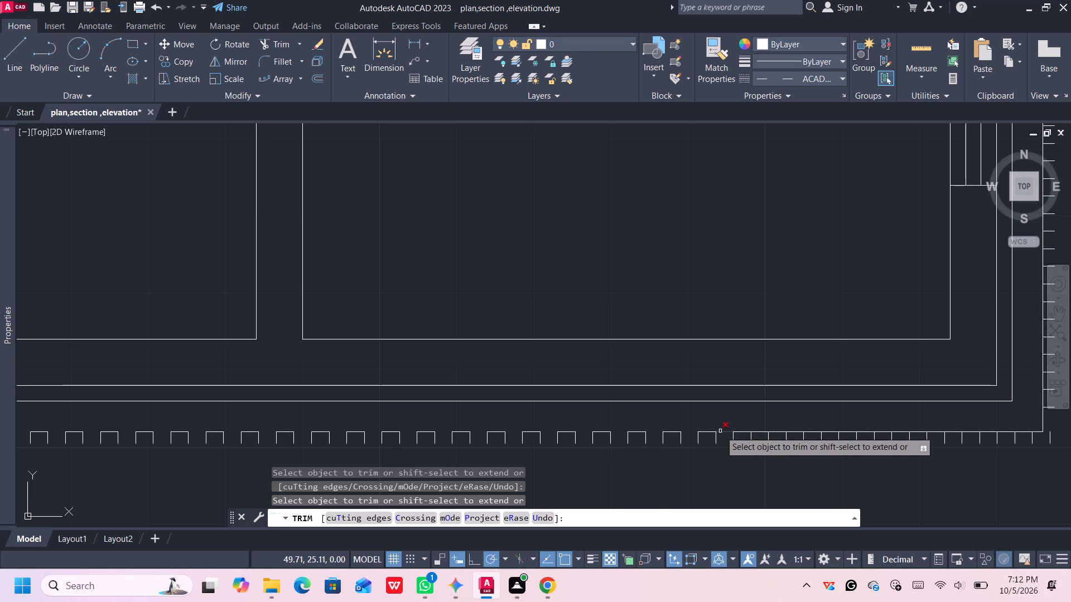
left_click(720, 431)
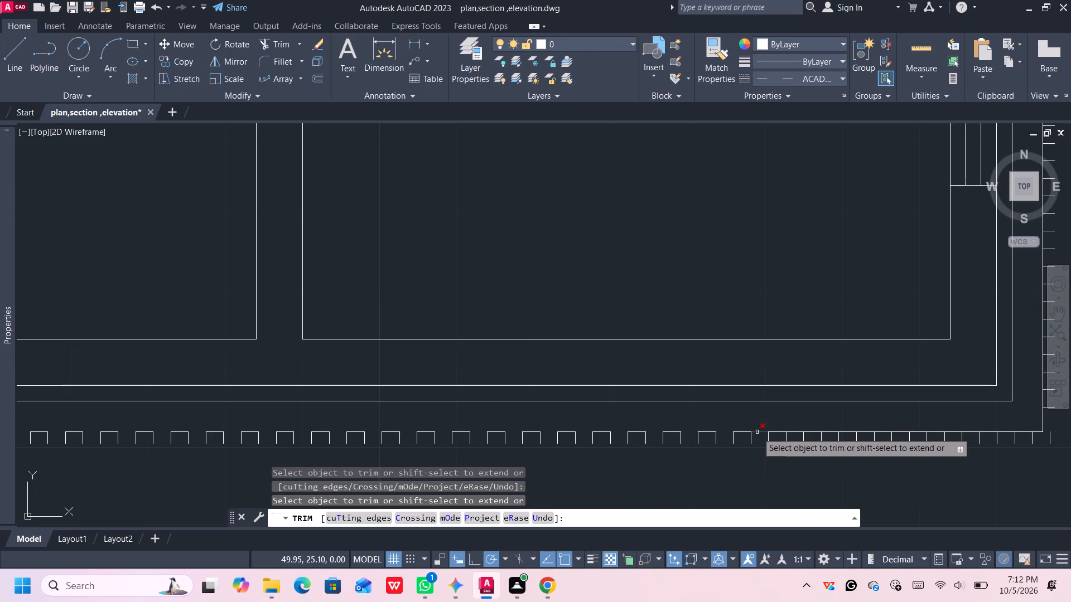
left_click(757, 432)
left_click(798, 433)
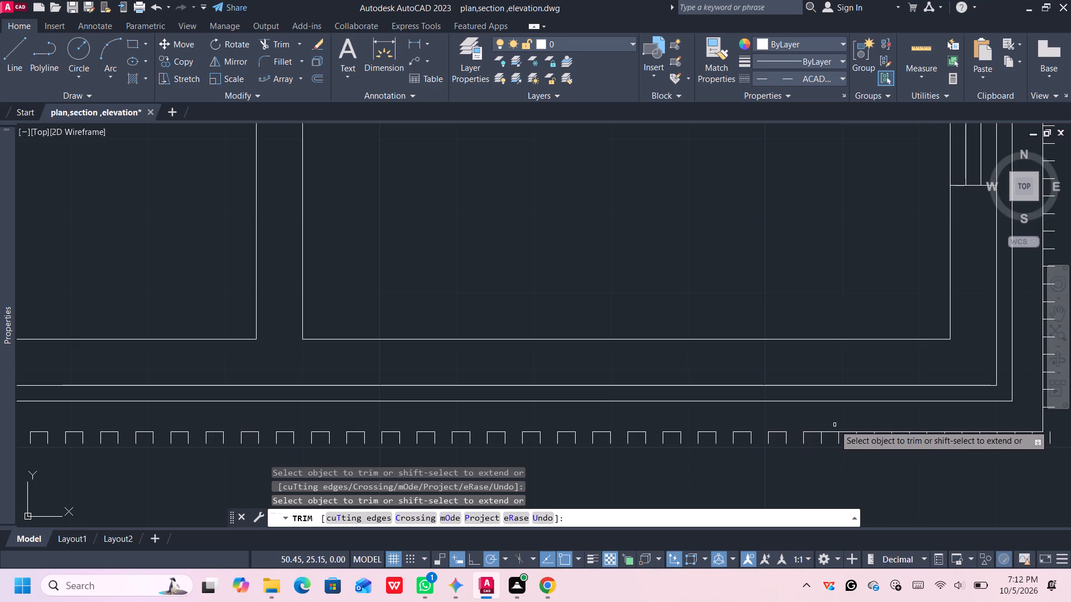
left_click(831, 431)
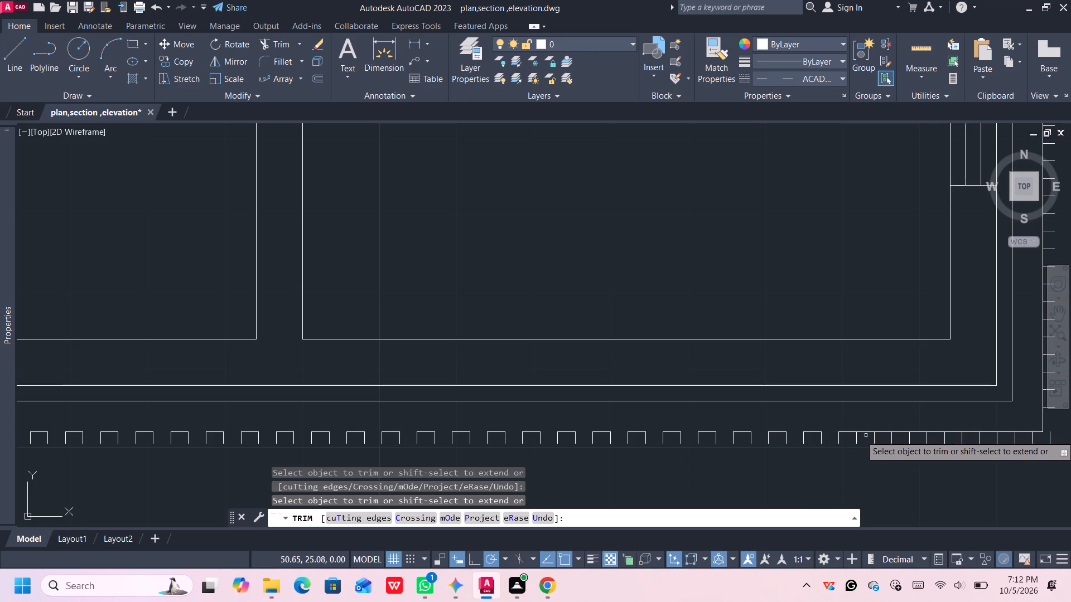
left_click(866, 433)
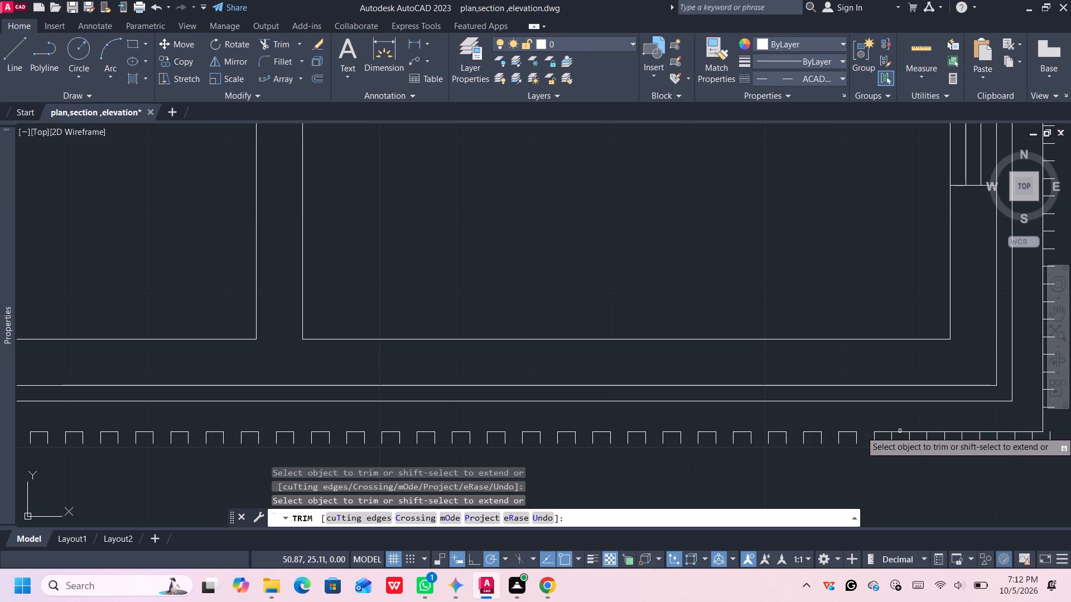
left_click(900, 432)
Trim the remaining alternate segments of the bottom outer offset polyline up to the building's bottom-right corner.
middle_click_drag(898, 433, 689, 445)
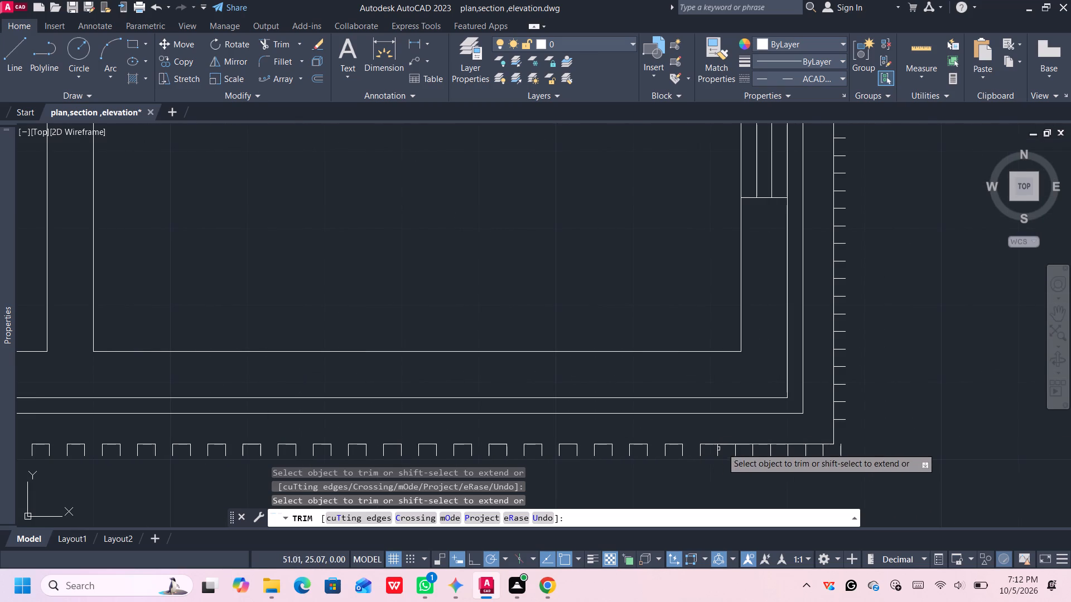
left_click(728, 444)
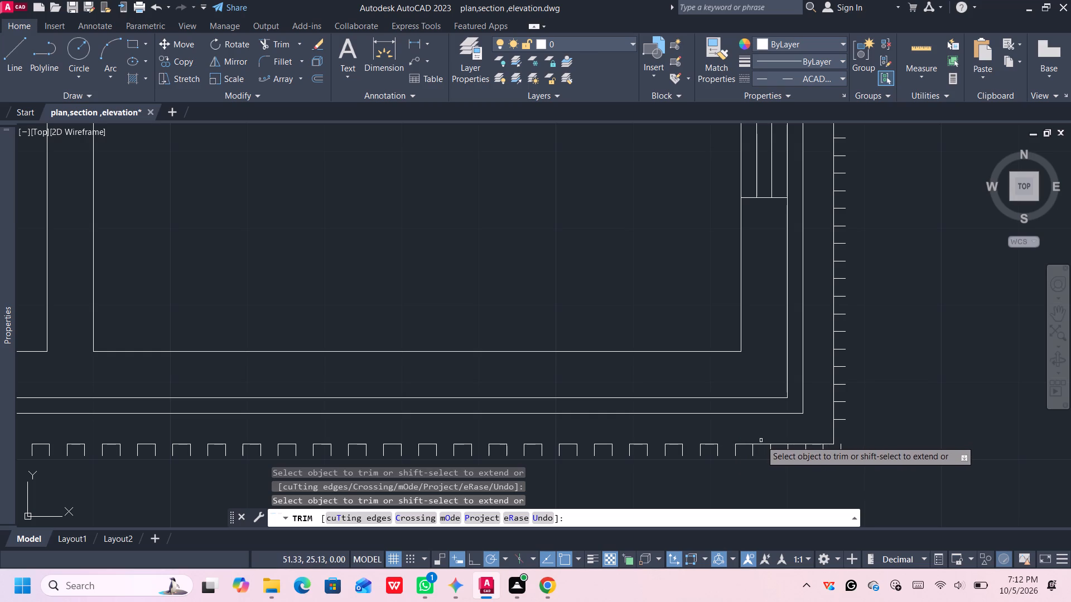
left_click(761, 443)
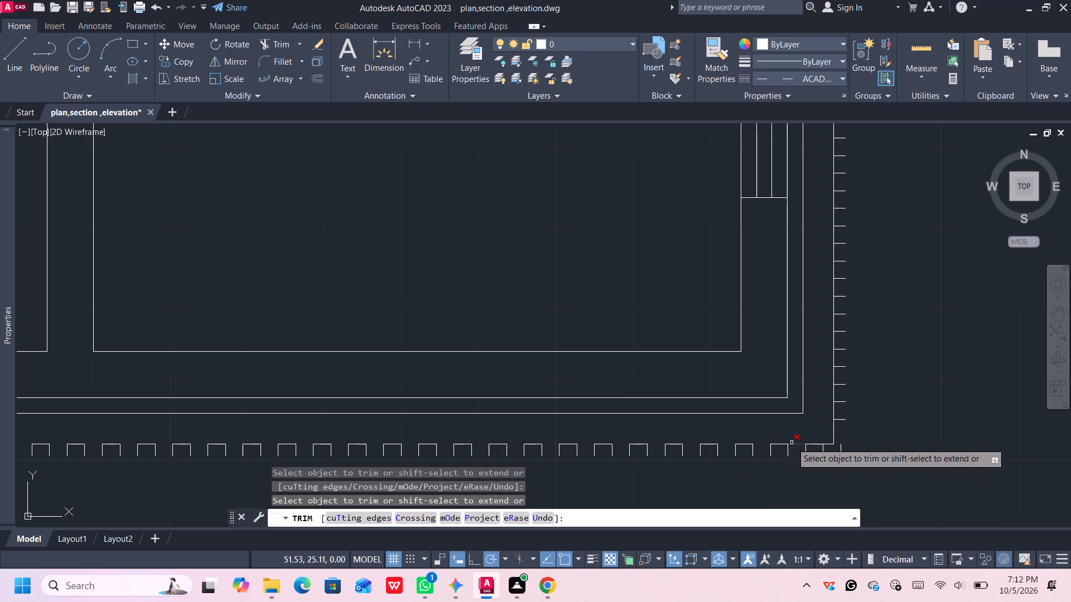
left_click(793, 443)
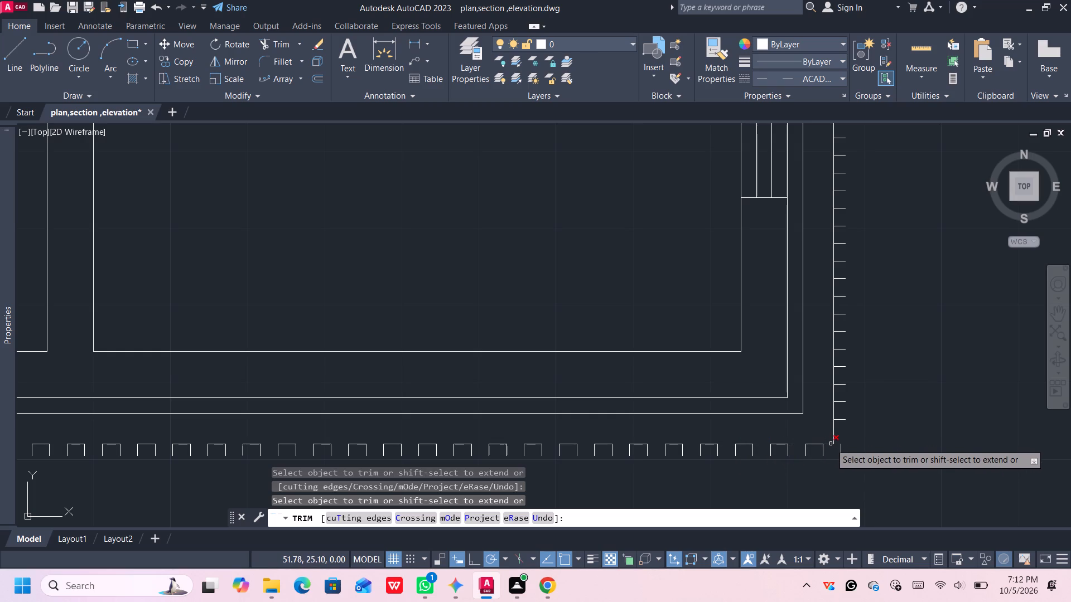
left_click(831, 444)
Trim every second segment between ticks from the right outer offset polyline, from the bottom-right corner up to the right-wall window's lower end.
left_click(832, 411)
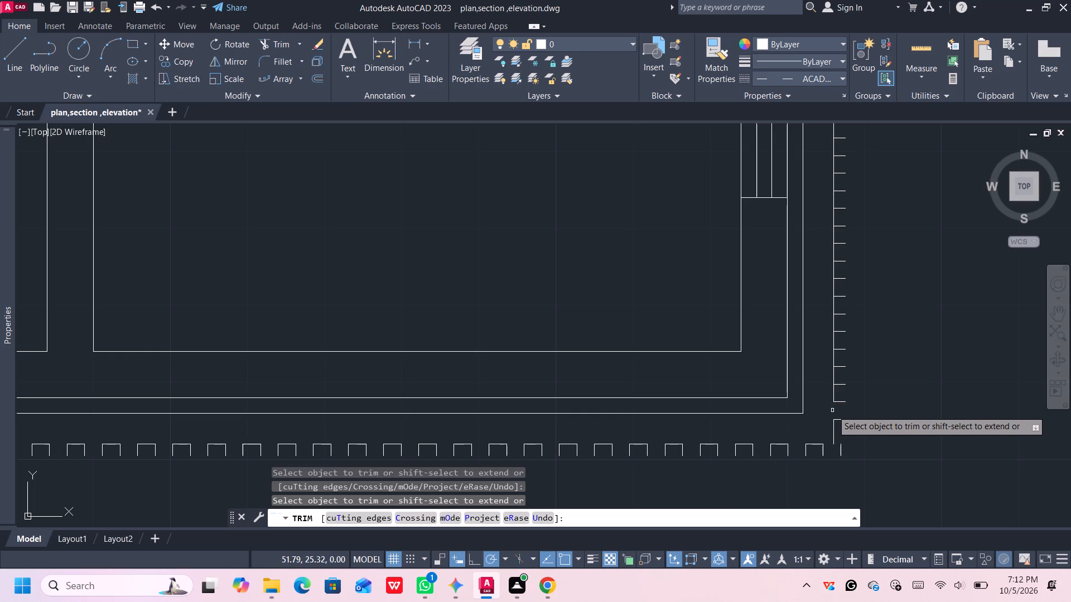
middle_click_drag(832, 411, 813, 456)
left_click(816, 420)
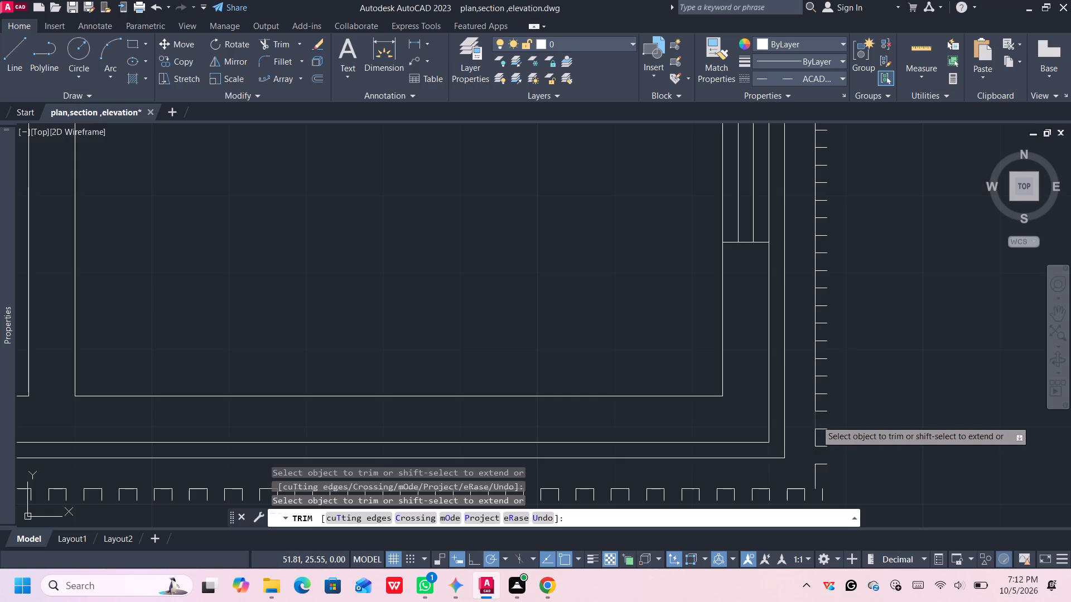
middle_click_drag(816, 423, 814, 445)
left_click(813, 410)
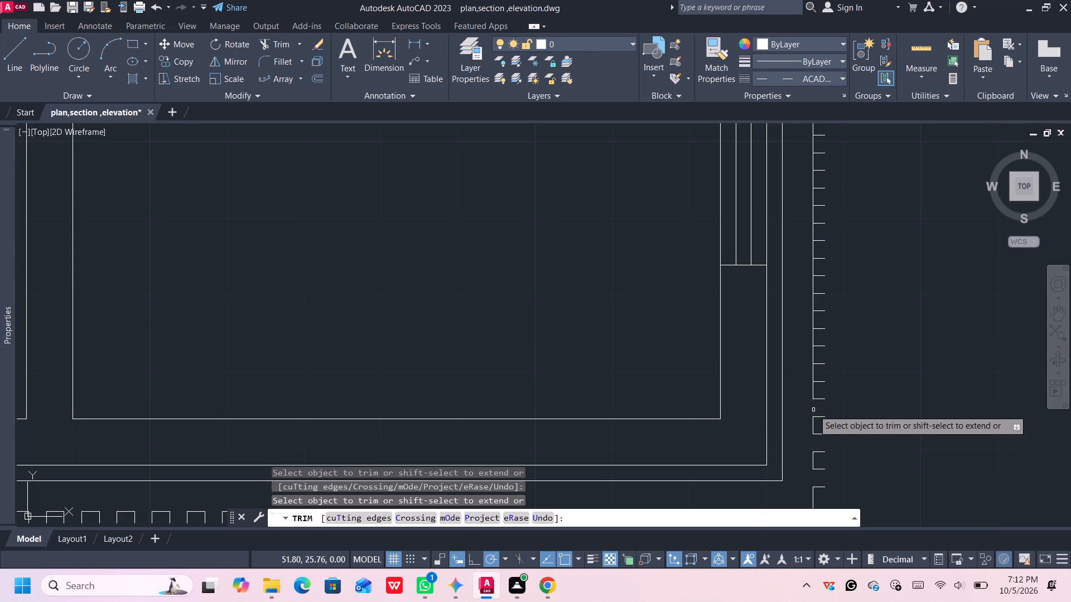
middle_click_drag(813, 411, 784, 471)
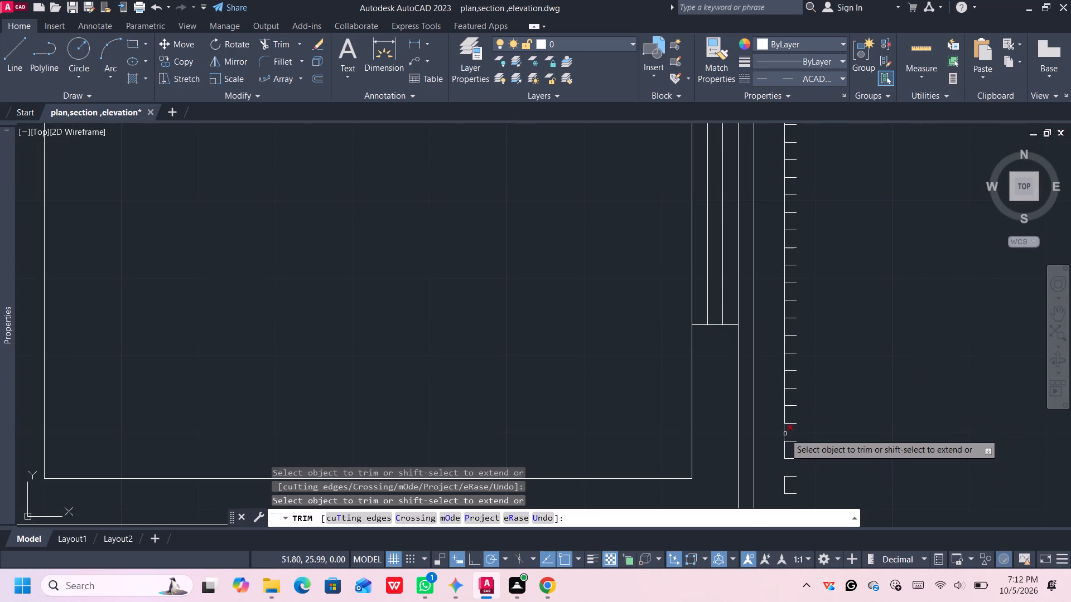
left_click(785, 434)
middle_click_drag(785, 434, 731, 466)
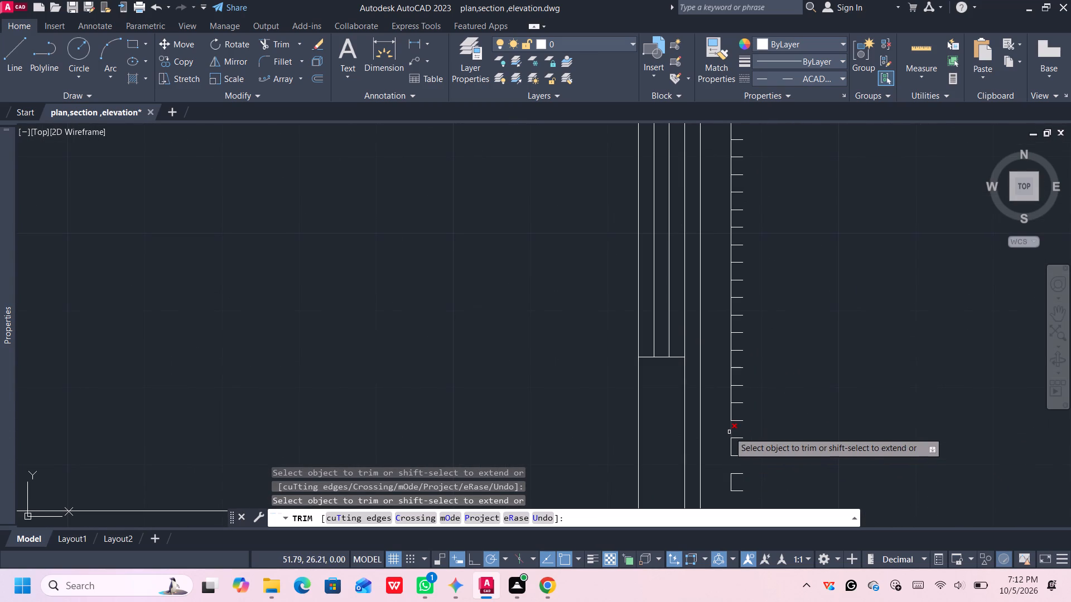
left_click(732, 430)
scroll(734, 424, "down", 1)
middle_click_drag(734, 424, 745, 447)
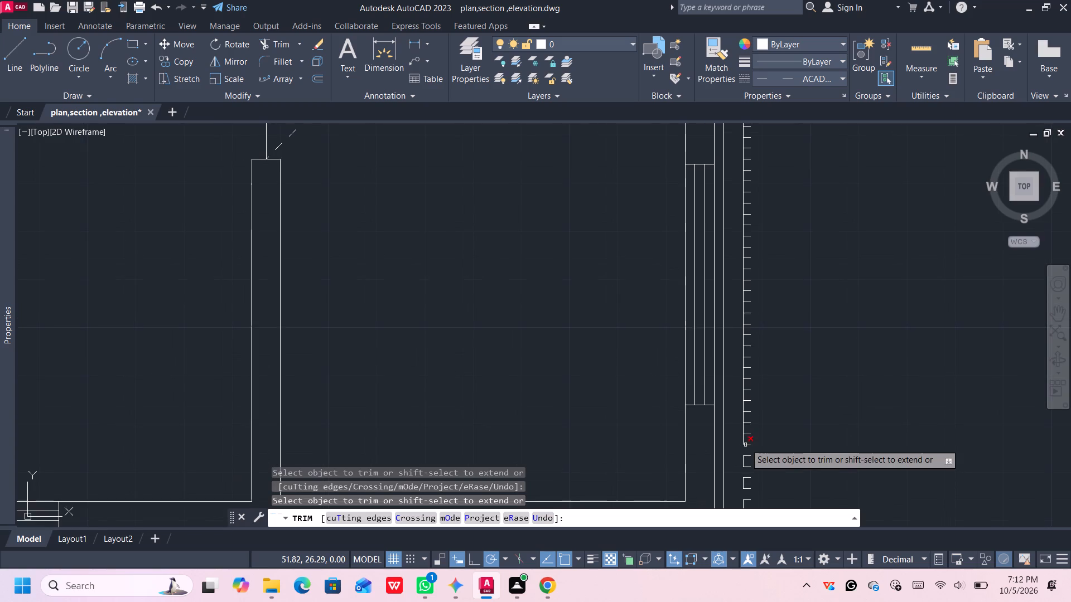
scroll(745, 444, "up", 2)
left_click(738, 405)
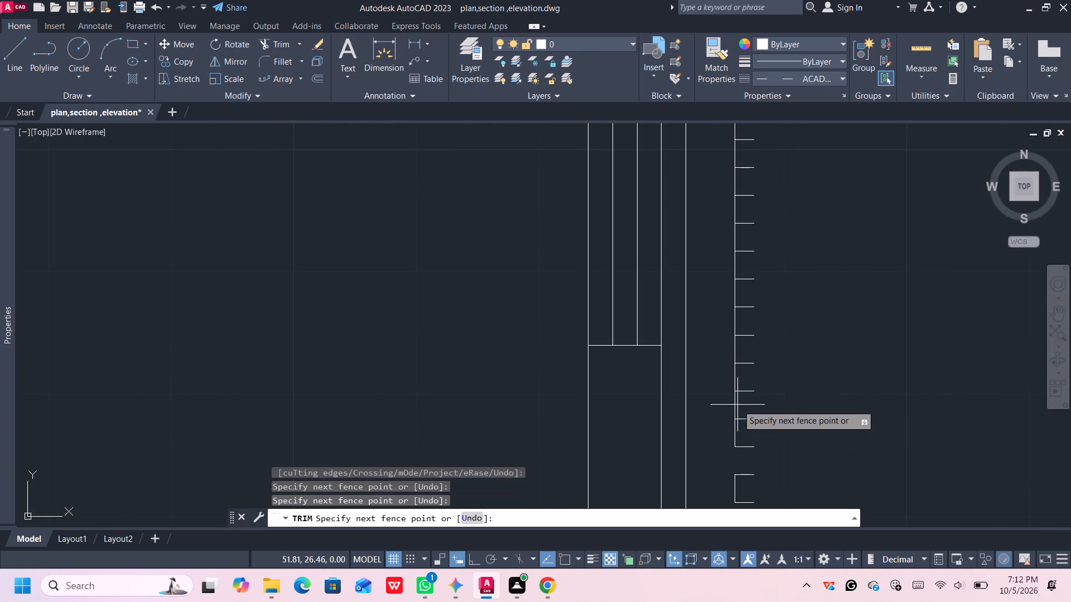
left_click(730, 406)
middle_click_drag(730, 407, 736, 465)
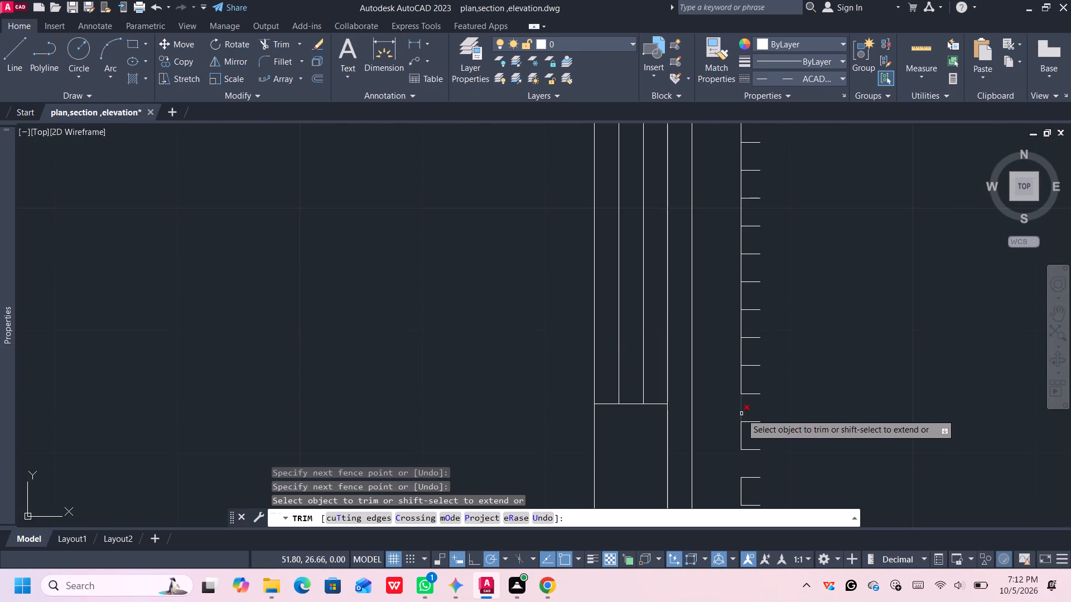
left_click(741, 414)
Trim every second segment between ticks from the right outer offset polyline, alongside the lower half of the lower right-wall window.
middle_click_drag(741, 414, 743, 480)
left_click(744, 420)
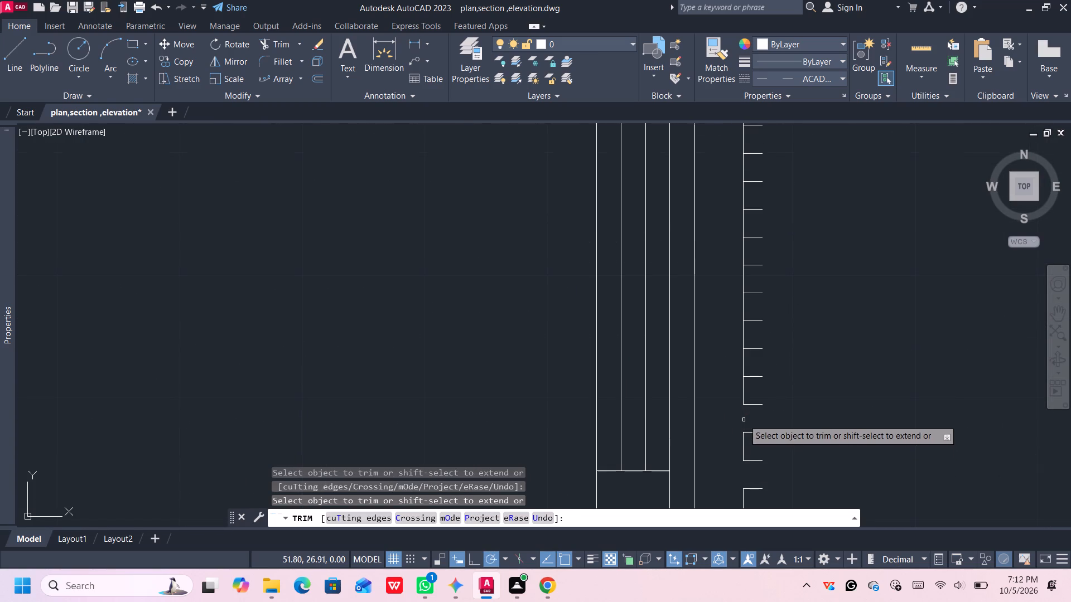
middle_click_drag(743, 421, 754, 461)
left_click(755, 407)
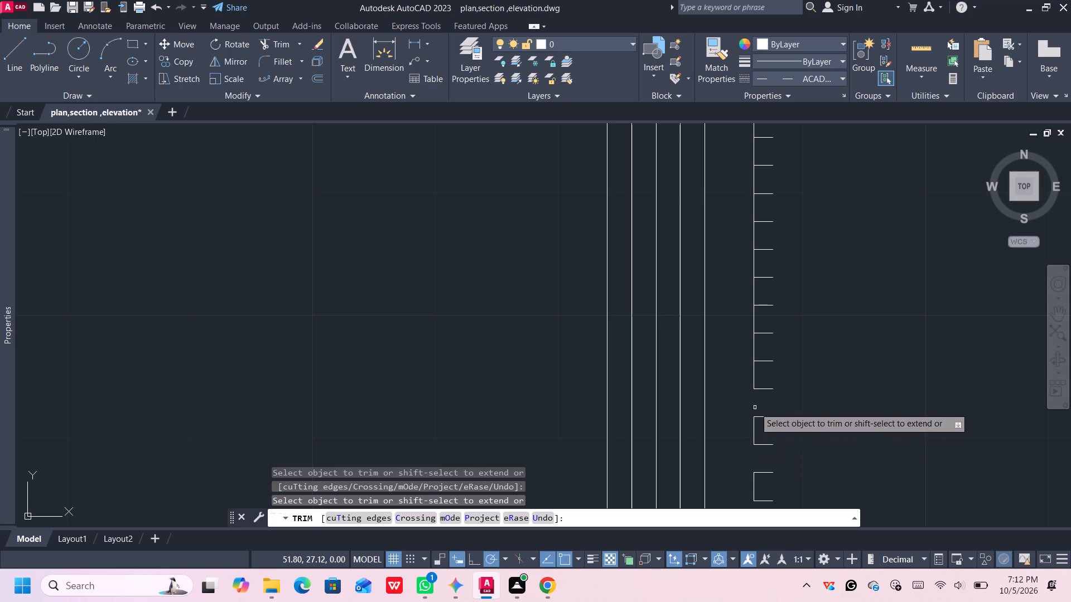
middle_click_drag(755, 407, 752, 466)
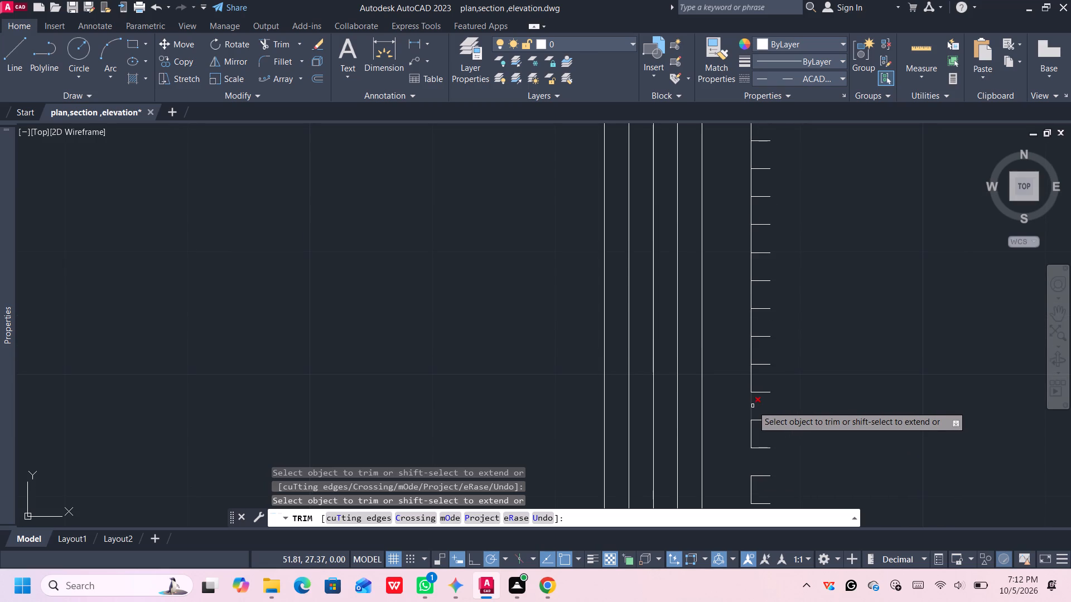
left_click(752, 406)
middle_click_drag(755, 424, 762, 480)
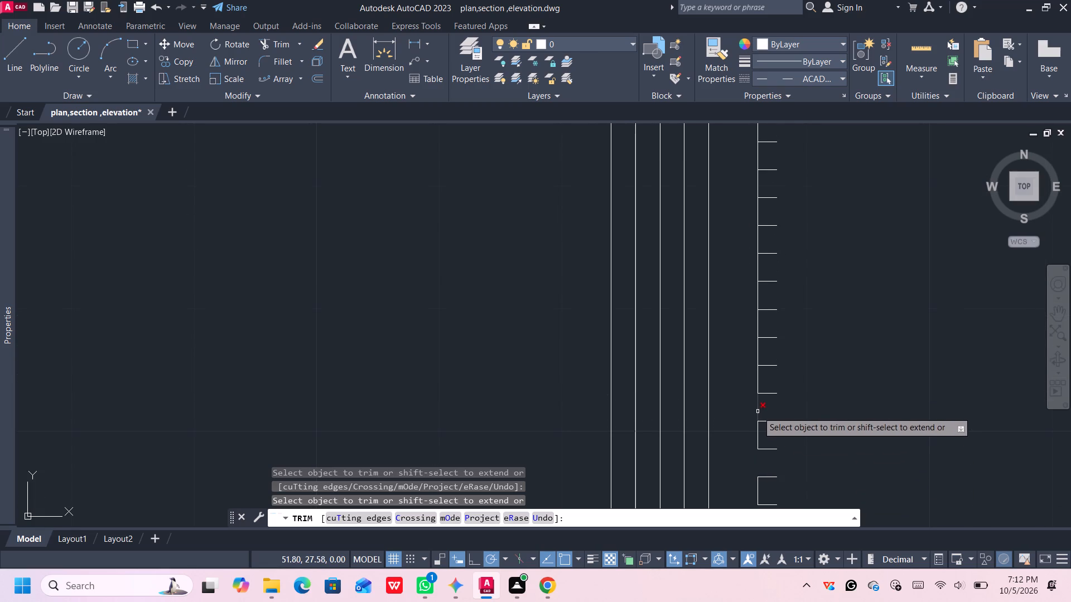
left_click(757, 411)
middle_click_drag(757, 414, 758, 483)
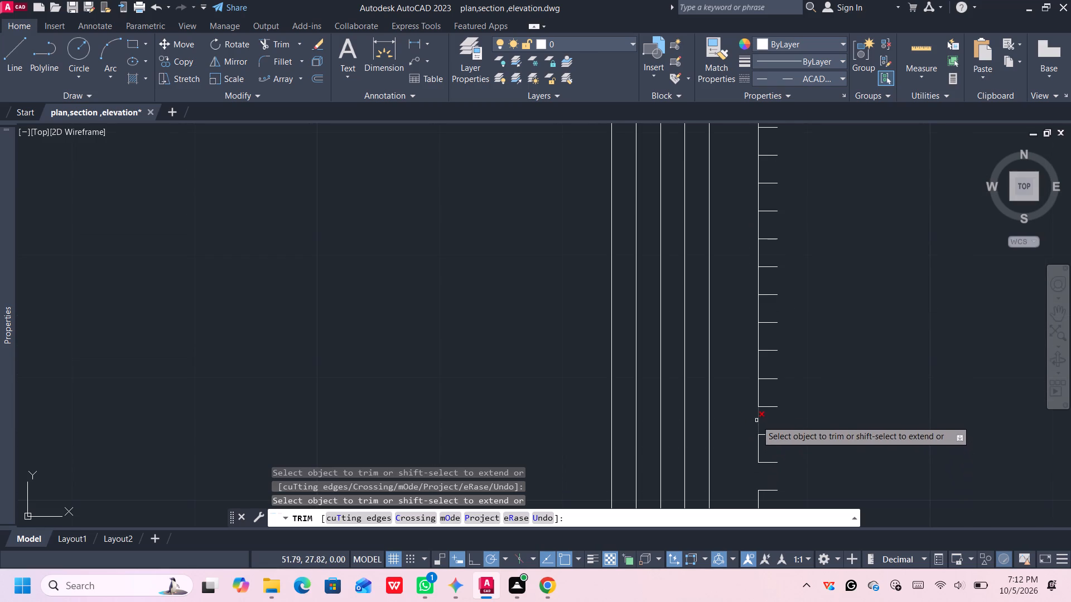
left_click(756, 420)
middle_click_drag(756, 423, 761, 477)
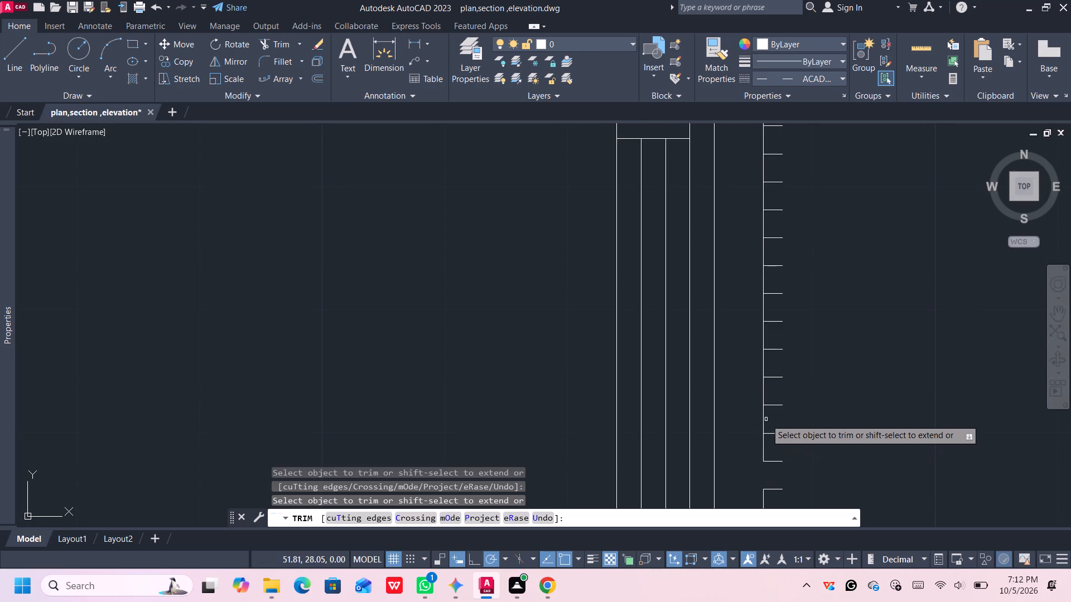
left_click(765, 420)
Trim every second segment between ticks from the right outer offset polyline, alongside the lower window's upper half to just above its upper end.
scroll(761, 419, "down", 2)
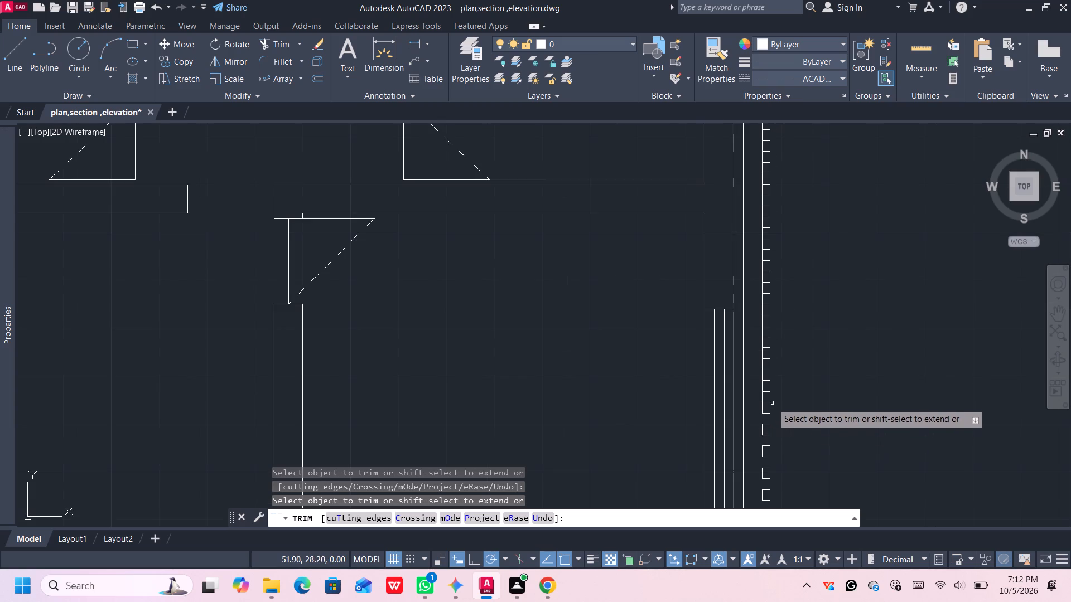
middle_click_drag(772, 404, 750, 529)
scroll(759, 463, "down", 1)
middle_click_drag(758, 487, 757, 435)
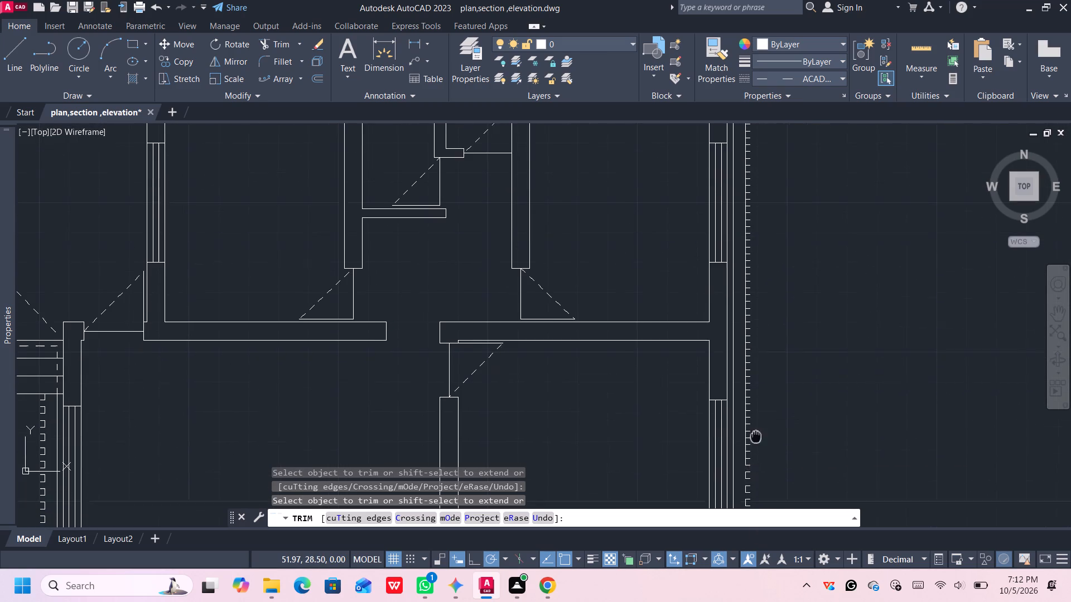
scroll(753, 437, "up", 1)
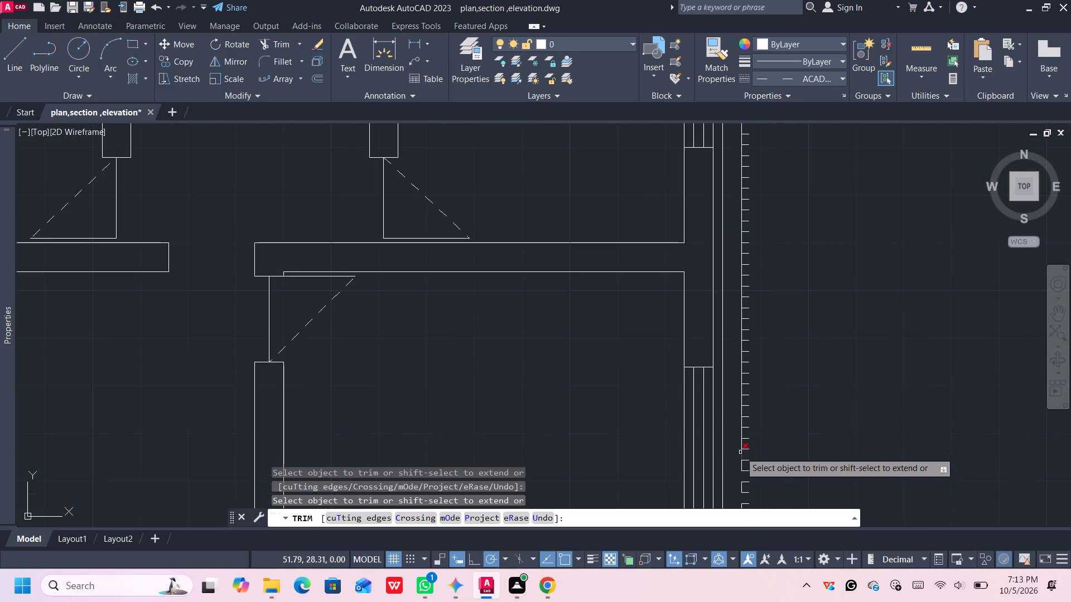
left_click(740, 452)
left_click(742, 434)
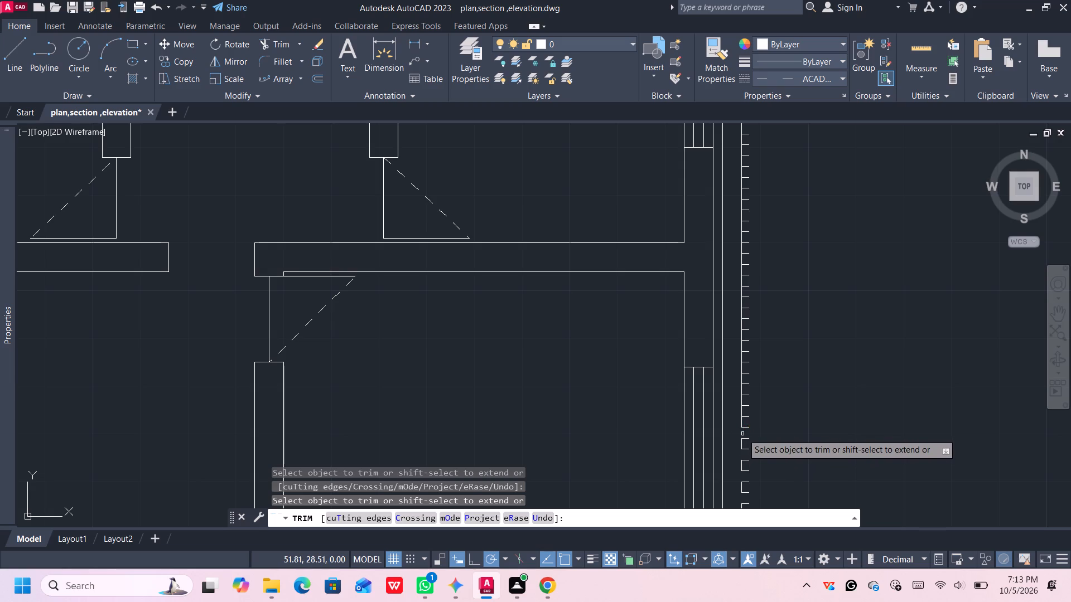
left_click(741, 411)
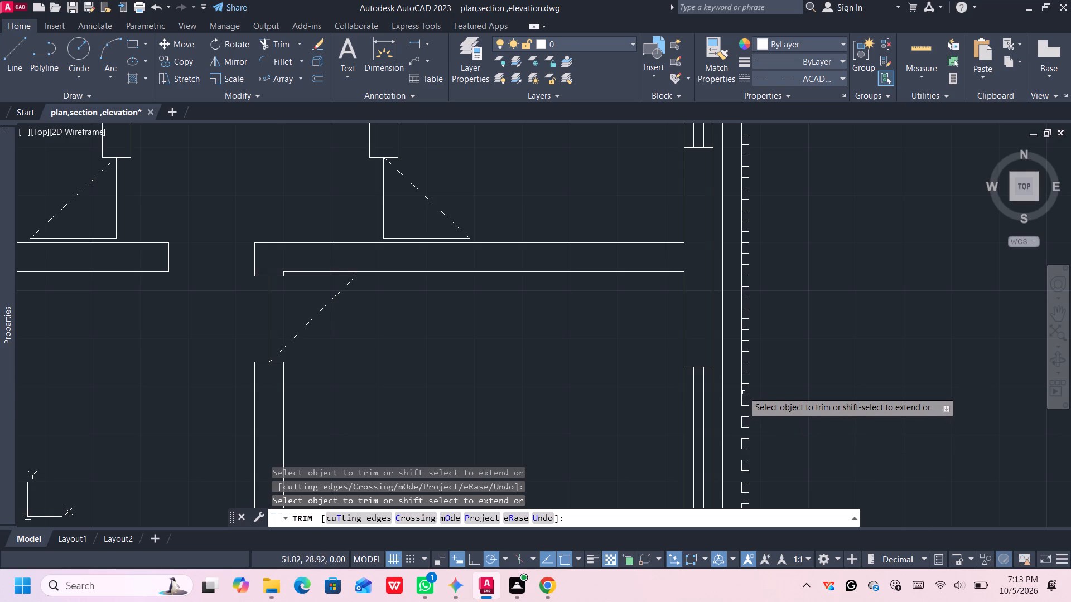
left_click(740, 387)
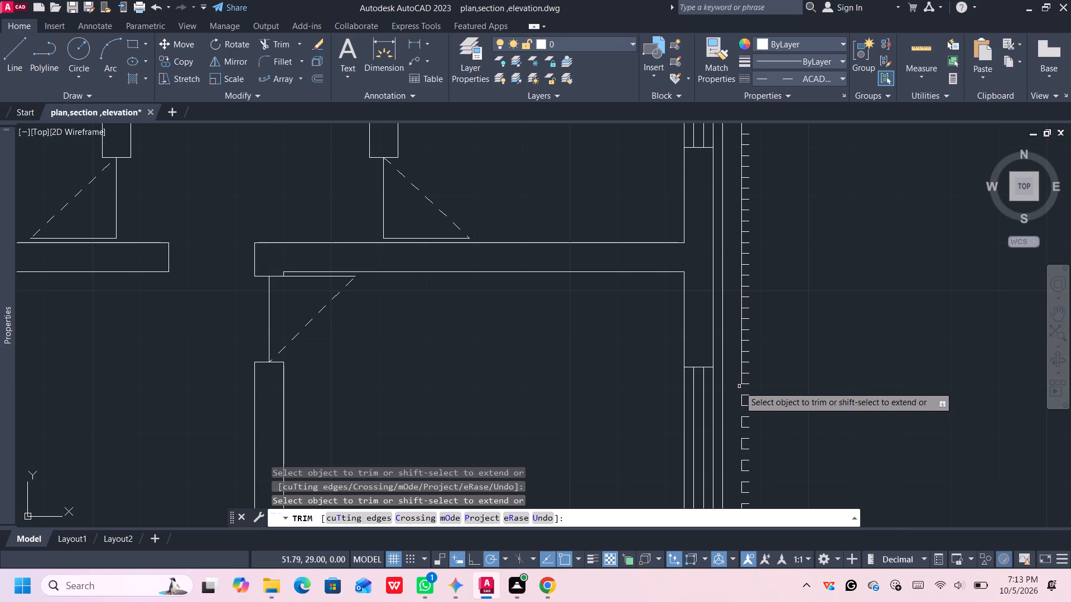
left_click(743, 368)
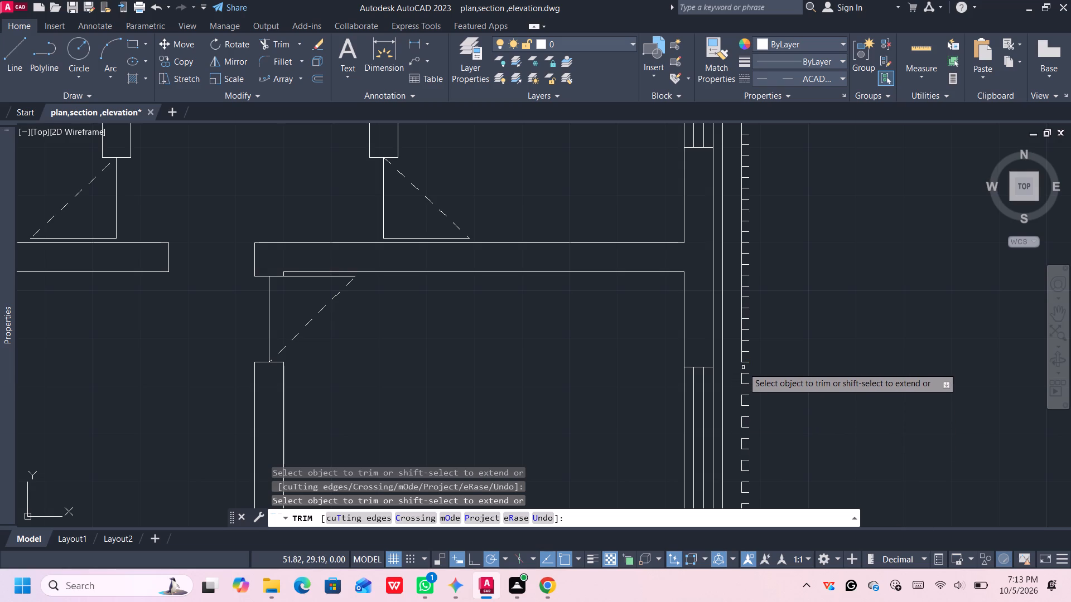
left_click(742, 347)
Trim every second segment between ticks from the right outer offset polyline, from above the lower window up past the horizontal interior wall.
middle_click_drag(742, 348, 774, 386)
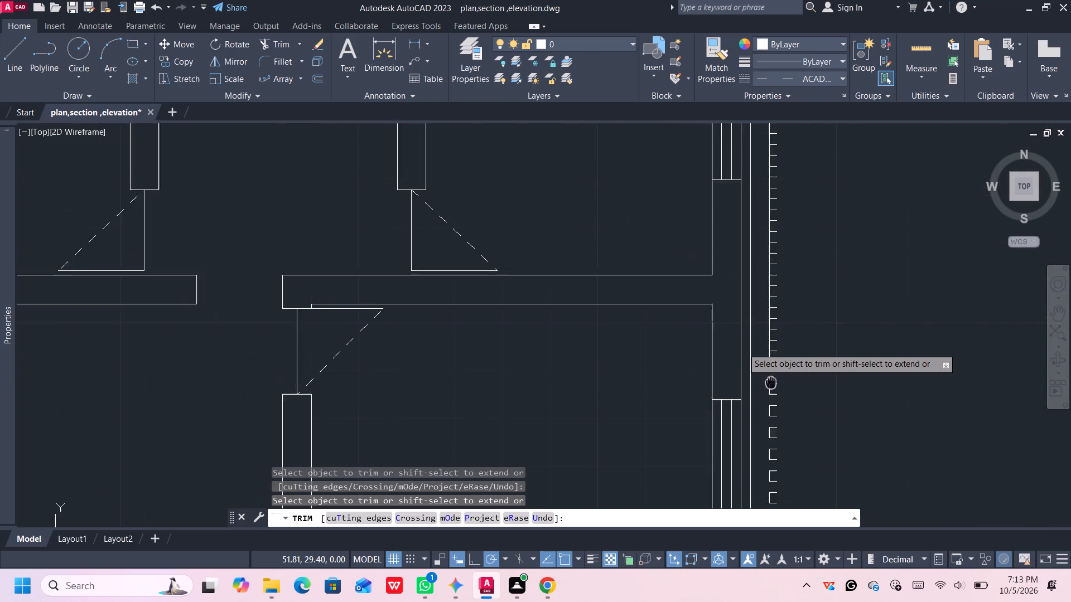
middle_click_drag(774, 386, 813, 432)
middle_click(813, 433)
scroll(810, 428, "up", 3)
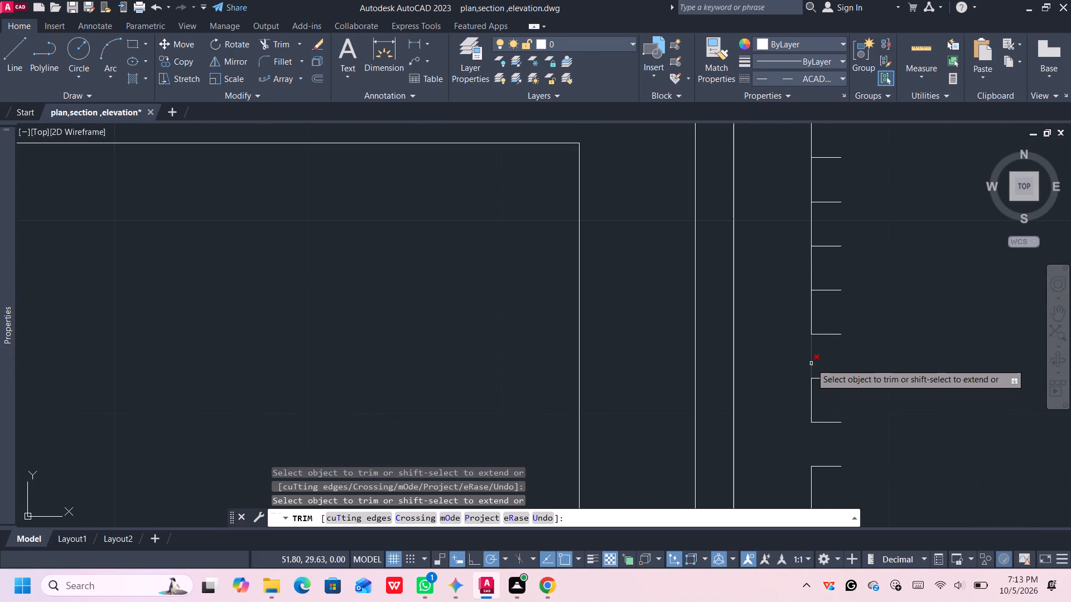
left_click(811, 356)
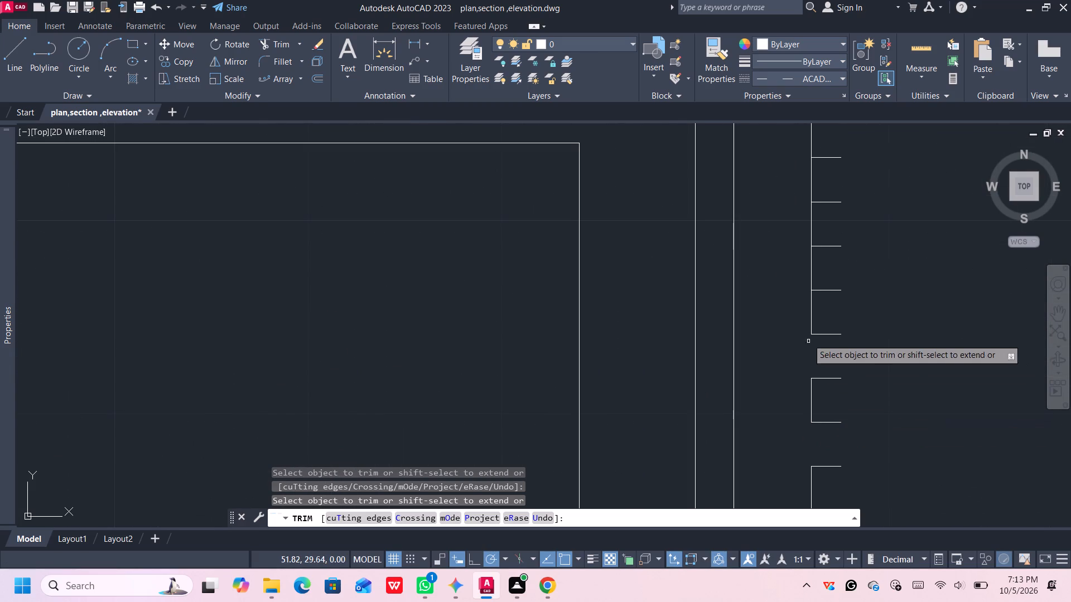
left_click(811, 264)
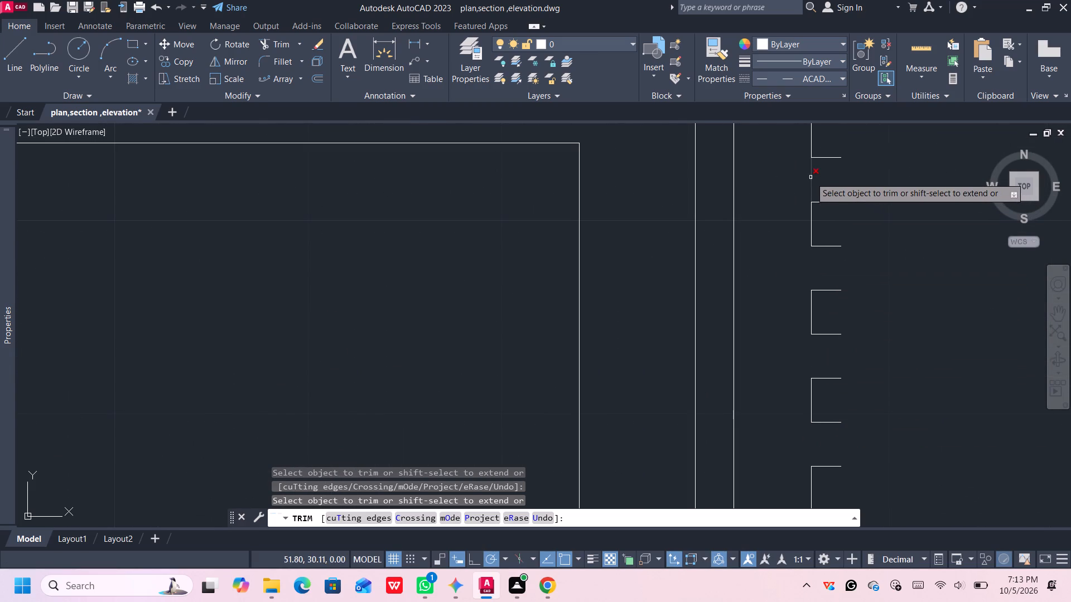
left_click(812, 180)
scroll(812, 179, "down", 1)
middle_click_drag(812, 179, 812, 183)
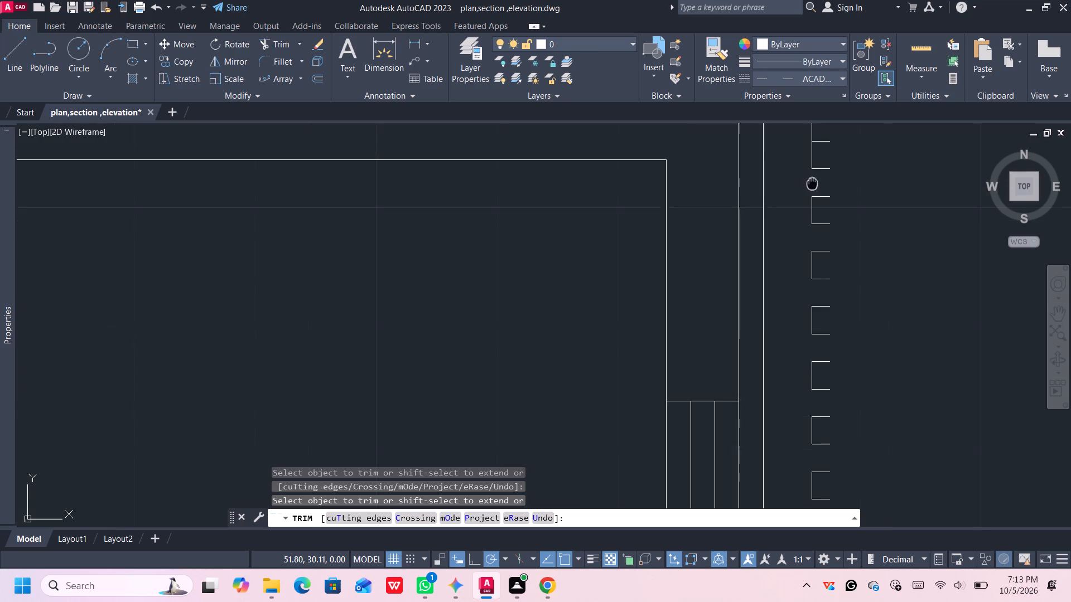
middle_click_drag(812, 183, 812, 423)
left_click(812, 367)
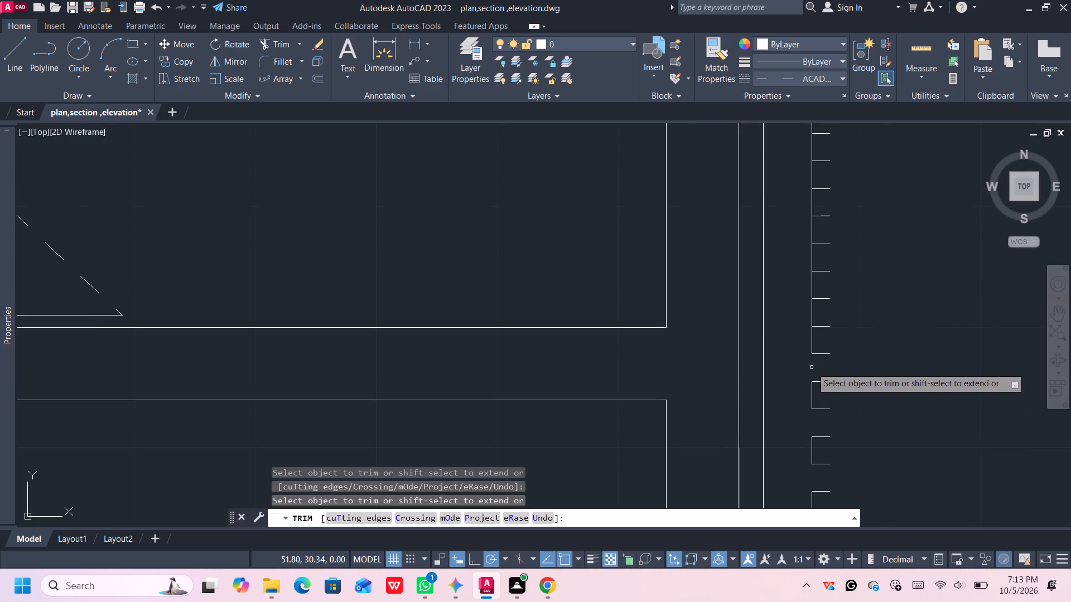
left_click(812, 312)
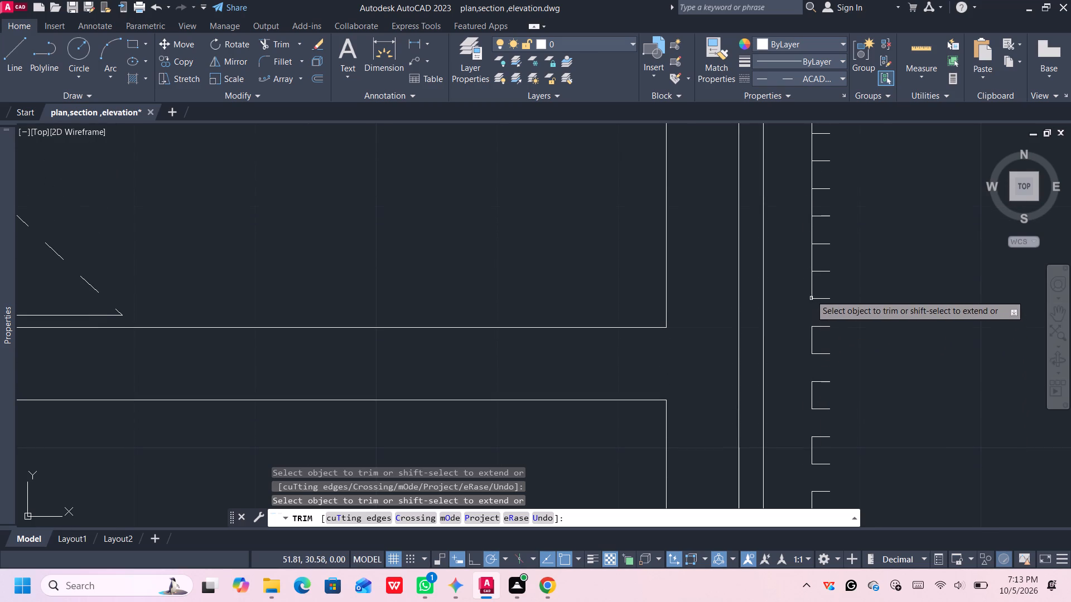
left_click(811, 255)
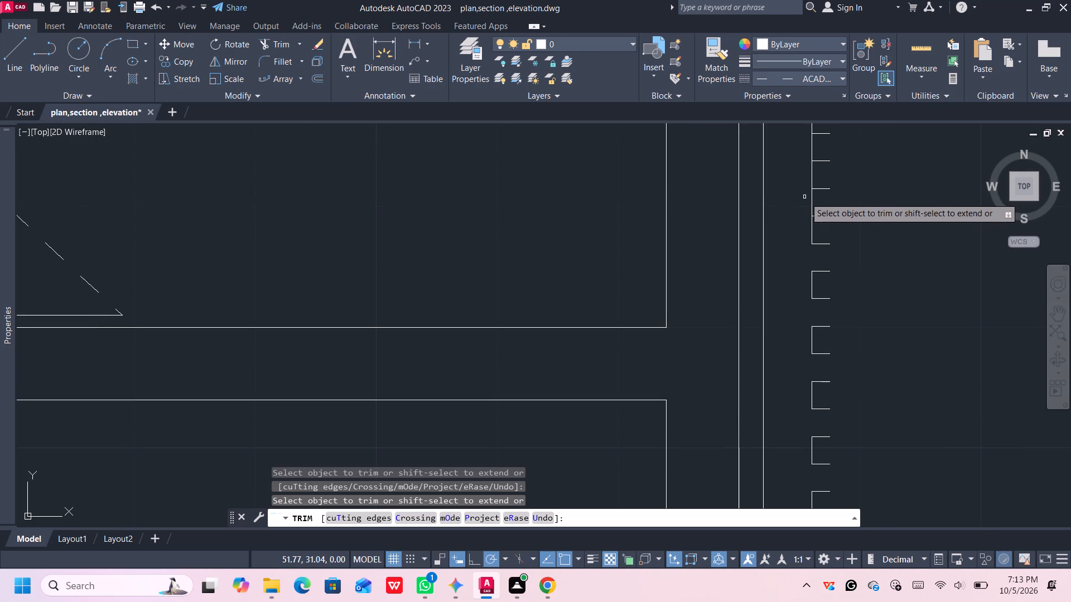
left_click(812, 201)
Trim every second segment between ticks from the right outer offset polyline, from below the upper right-wall window to past its mid-height.
middle_click_drag(812, 201, 810, 207)
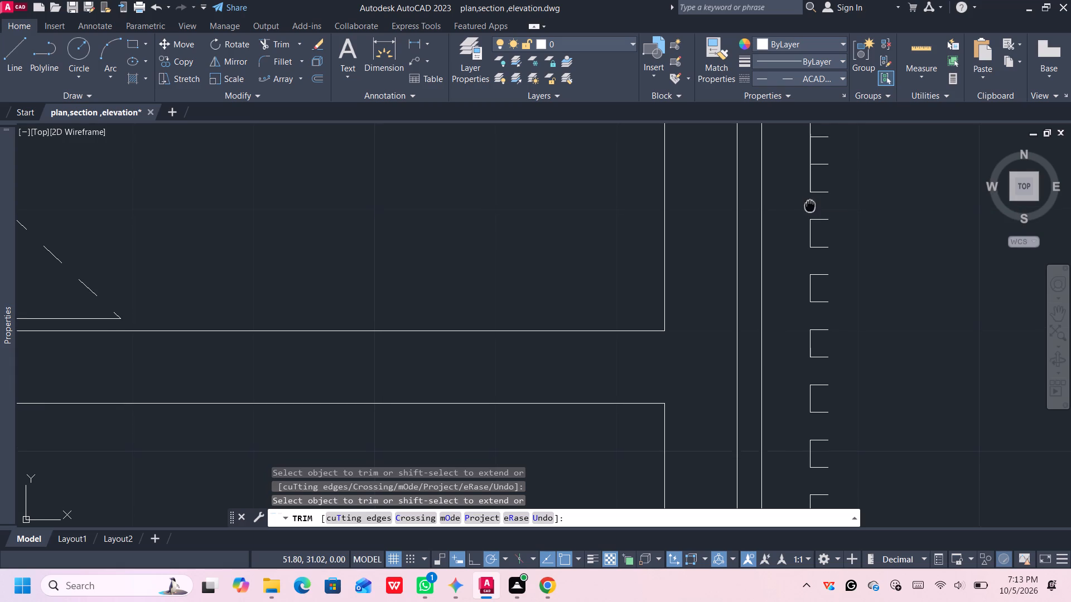
middle_click_drag(810, 207, 659, 465)
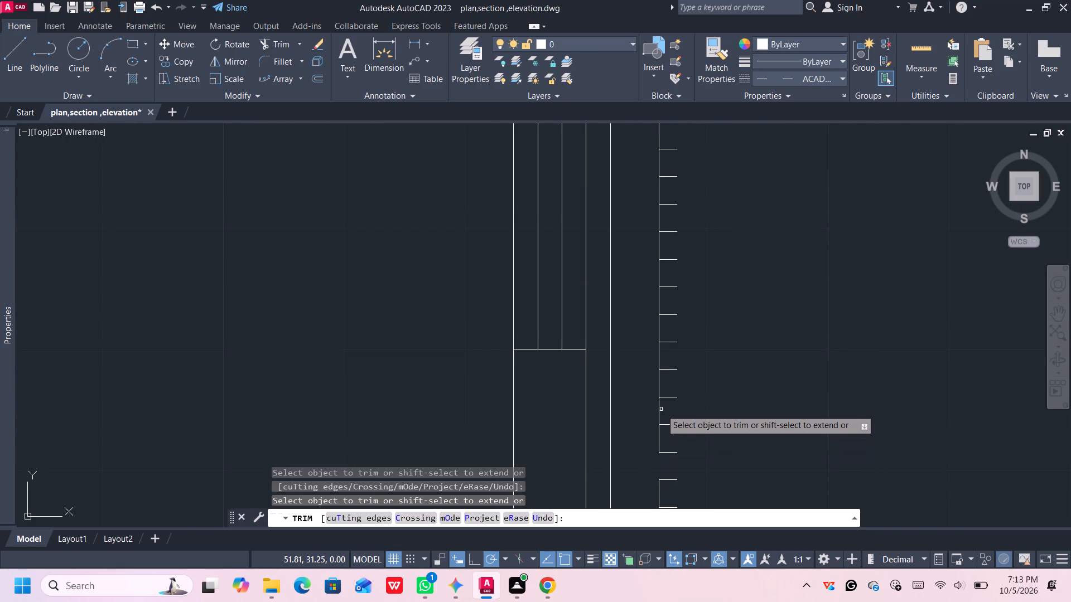
left_click(658, 409)
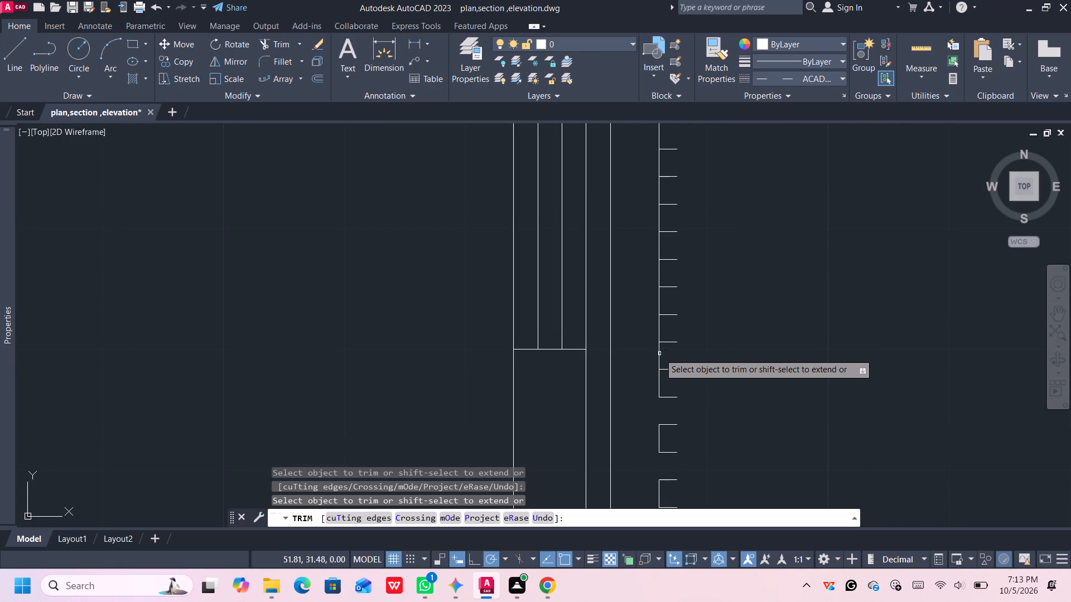
left_click(658, 352)
left_click(658, 300)
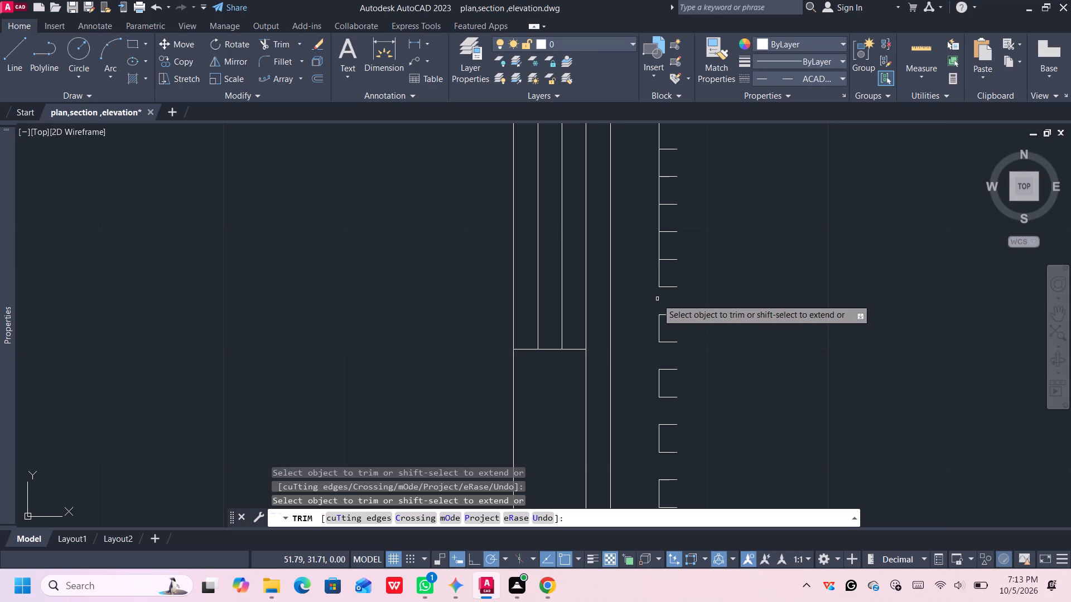
left_click(658, 245)
left_click(659, 192)
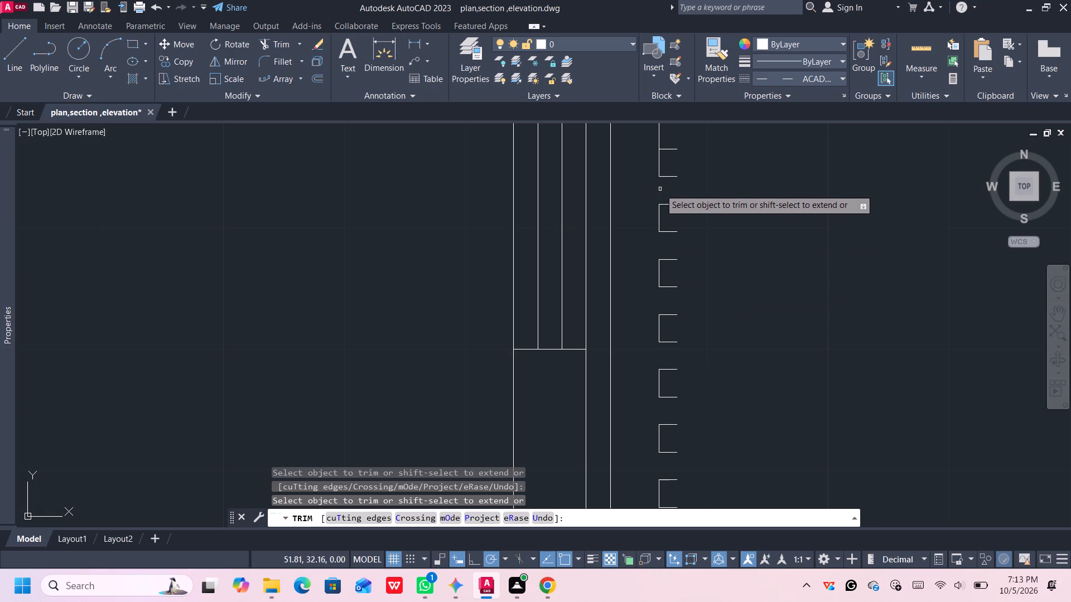
middle_click_drag(660, 192, 697, 351)
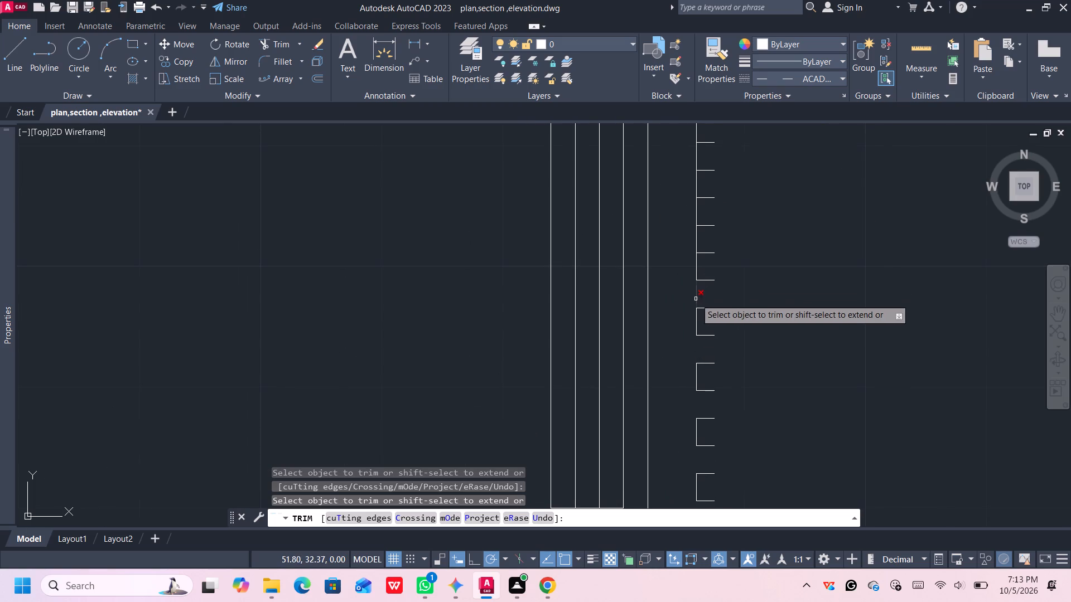
left_click(696, 299)
left_click(694, 240)
middle_click_drag(699, 222, 681, 262)
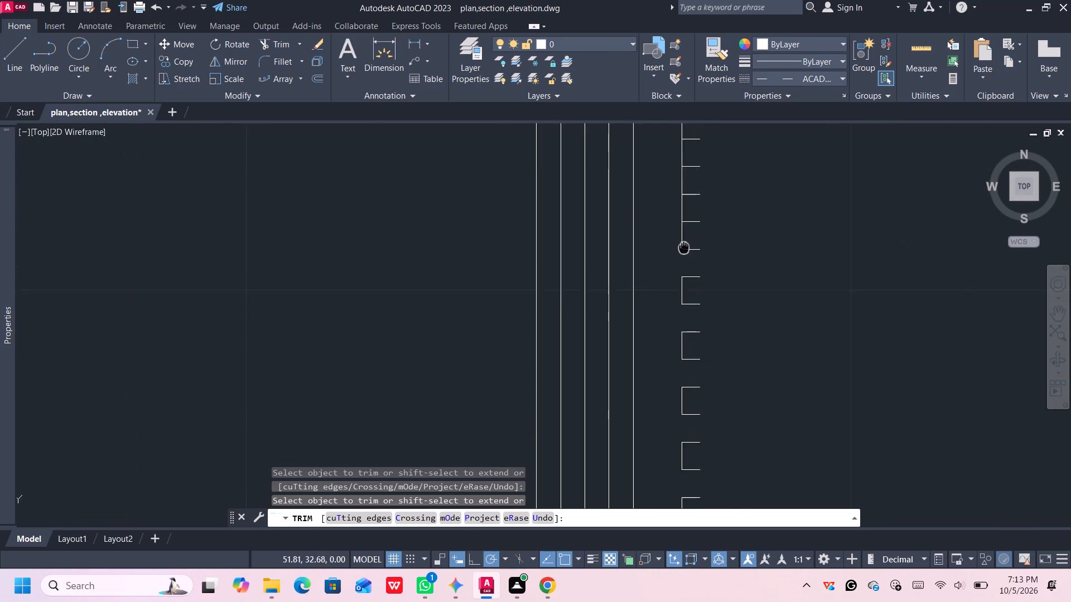
middle_click_drag(681, 262, 656, 349)
scroll(649, 326, "up", 1)
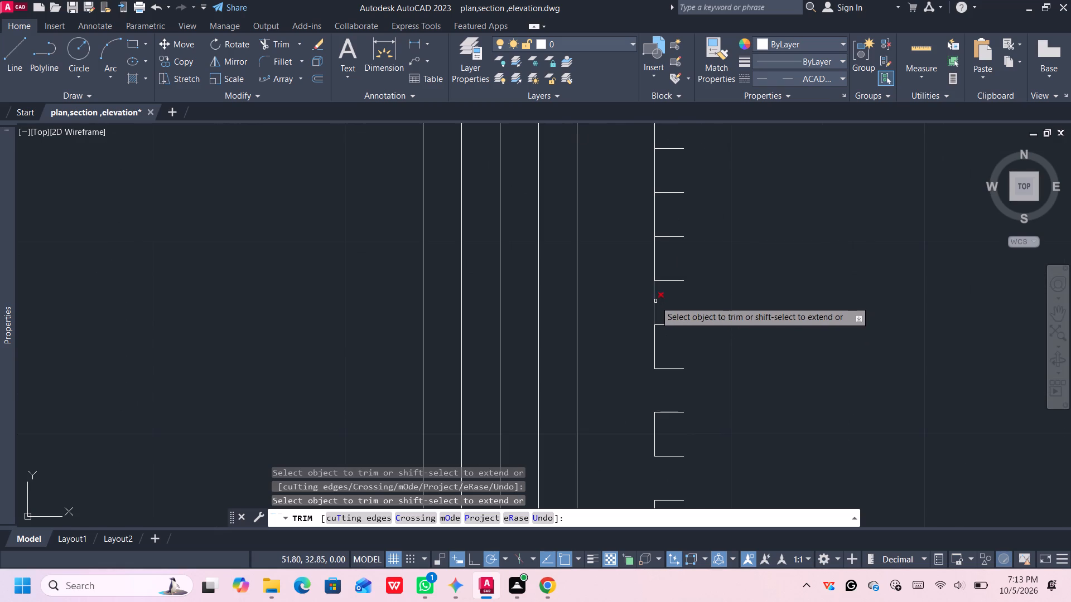
left_click(655, 301)
Trim every second segment between ticks from the right outer offset polyline, alongside the upper right-wall window's upper half to just above its upper end.
scroll(655, 295, "down", 3)
middle_click_drag(655, 297, 617, 373)
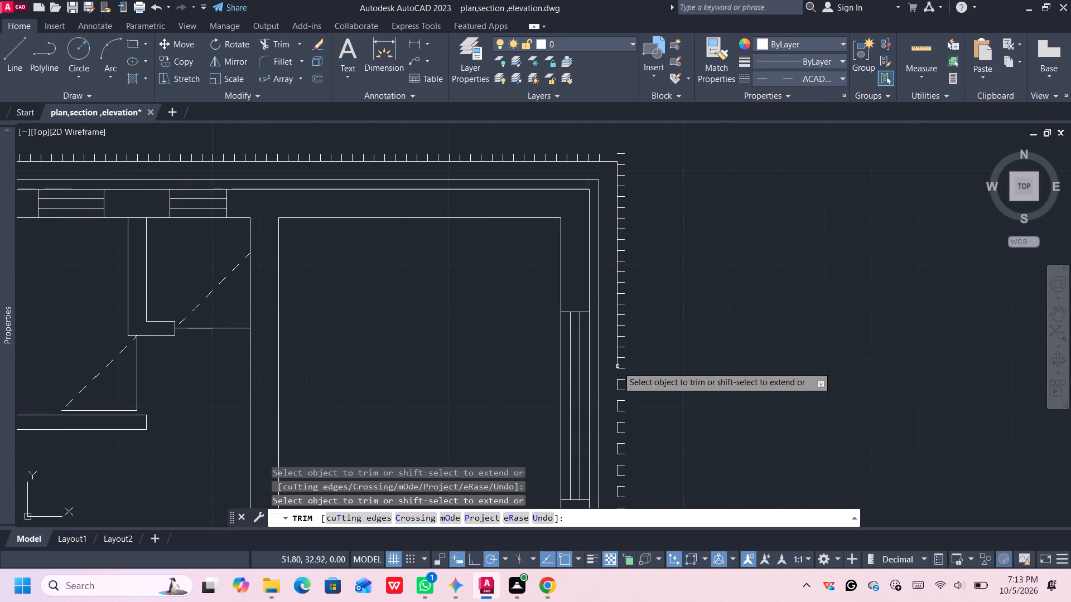
left_click(617, 352)
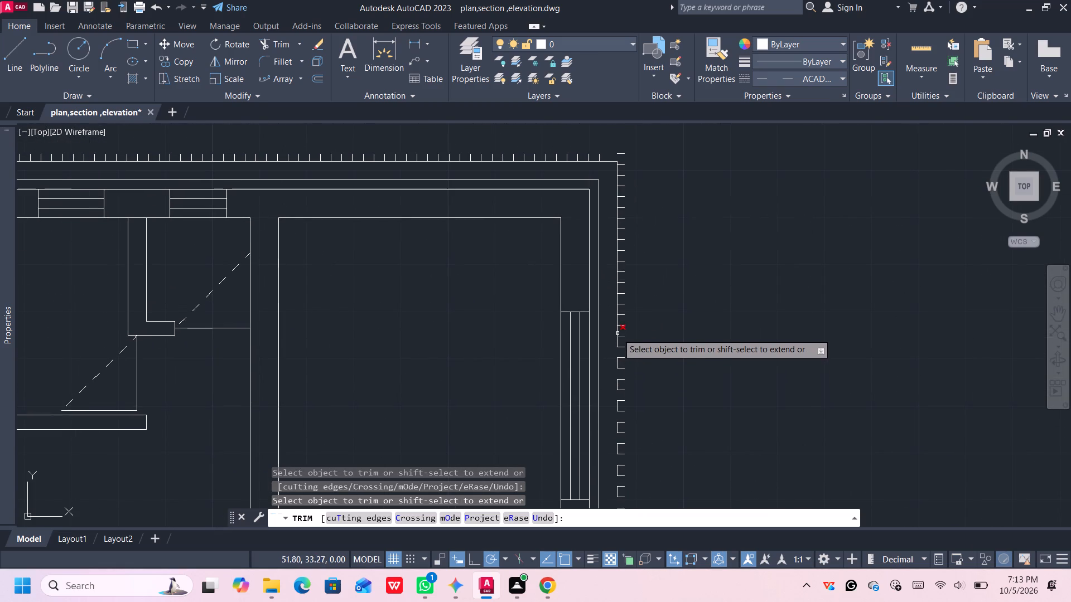
left_click(617, 333)
left_click(618, 309)
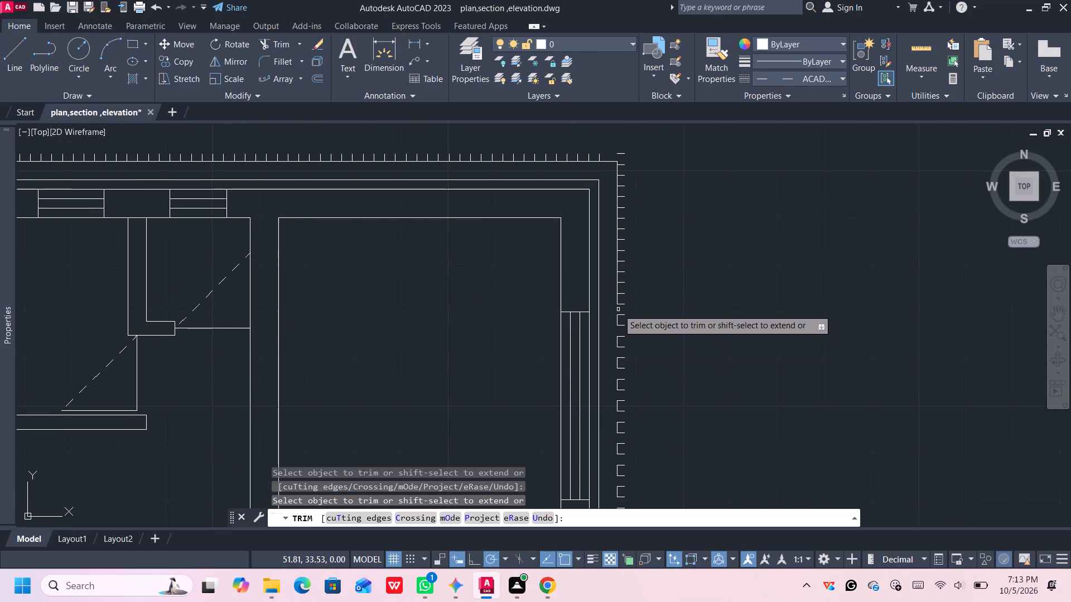
left_click(612, 284)
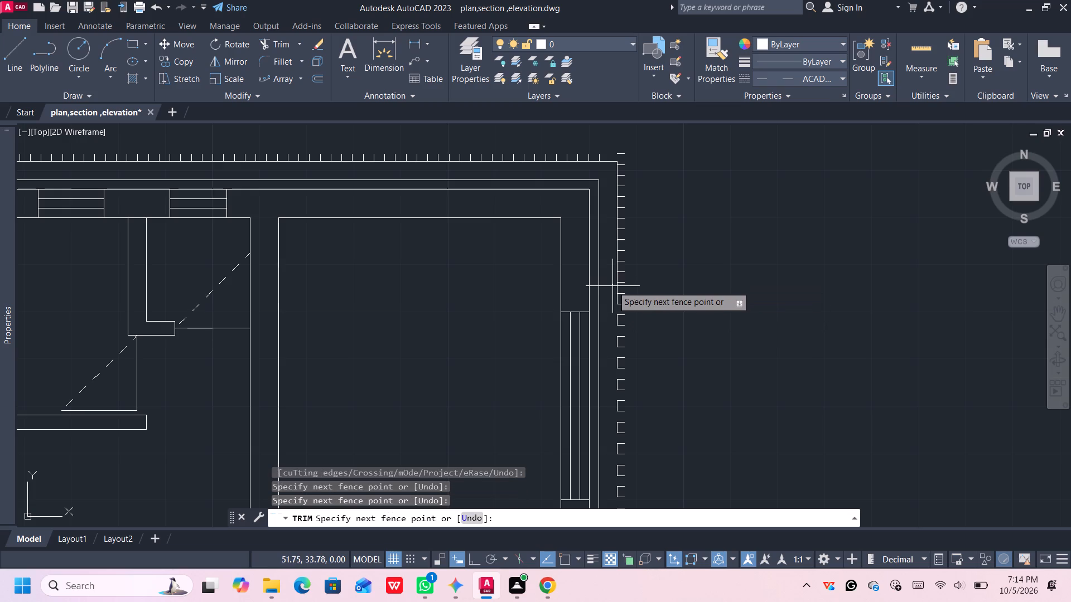
left_click(626, 287)
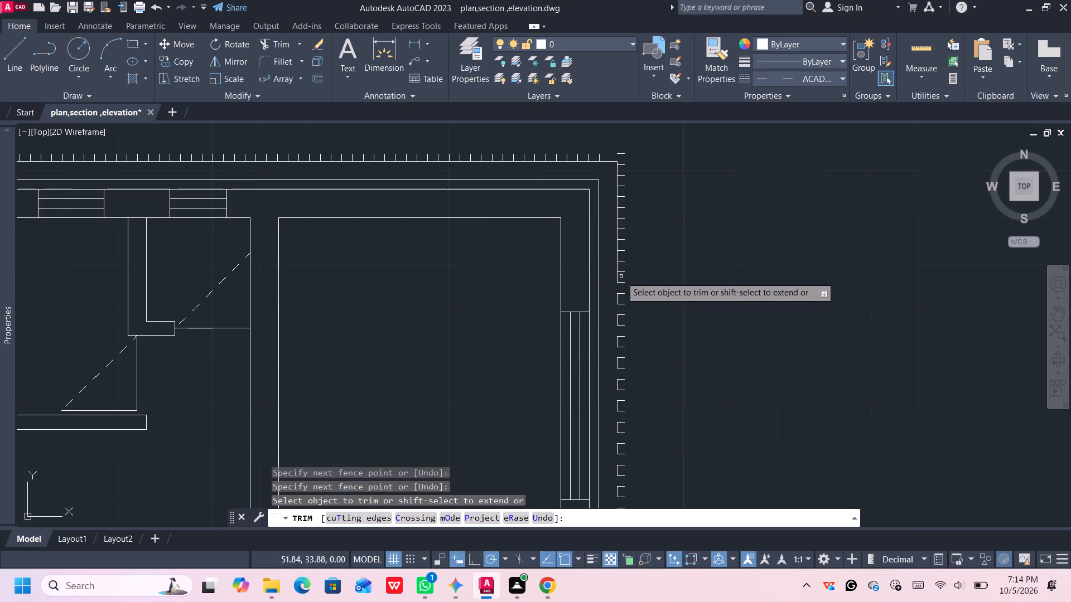
Trim every second segment between ticks from the right outer offset polyline, from above the upper window up to the outline's upper-right corner.
scroll(616, 263, "up", 1)
left_click(617, 266)
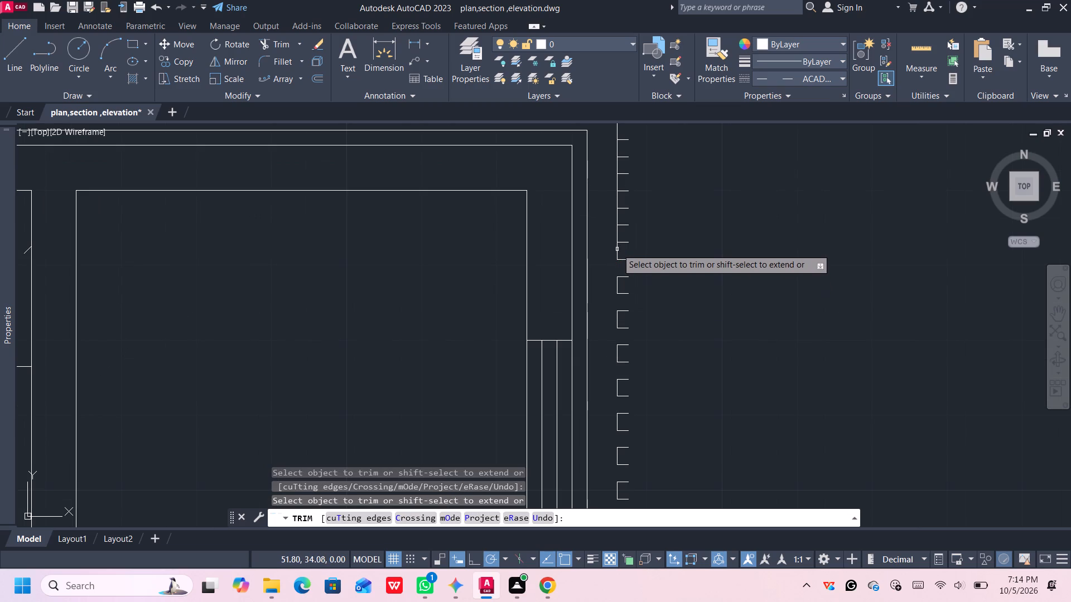
left_click(618, 231)
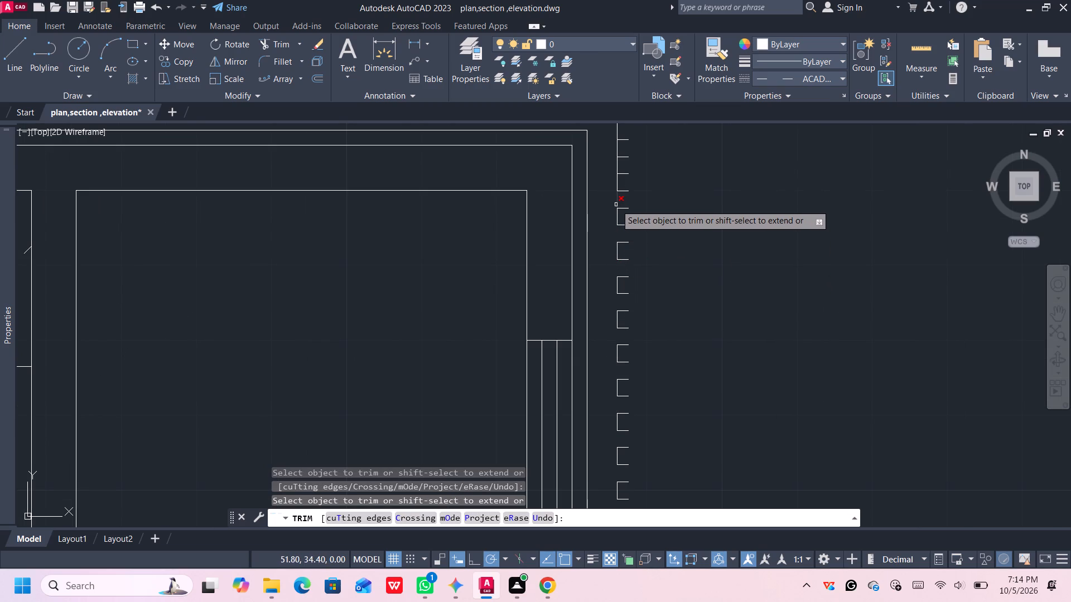
left_click(616, 200)
middle_click_drag(616, 199, 620, 250)
middle_click(623, 263)
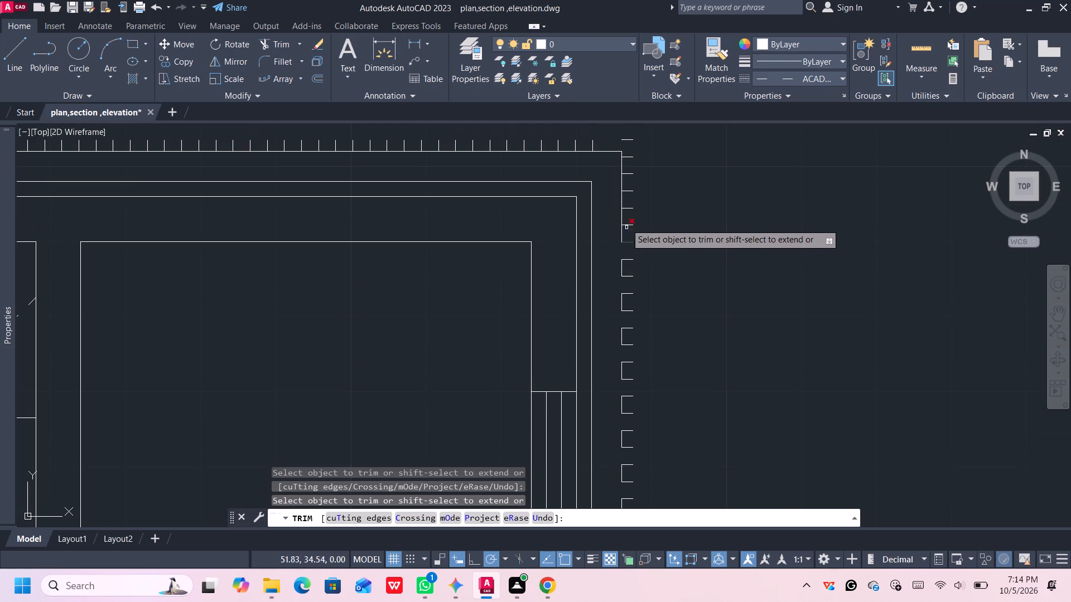
left_click(623, 217)
left_click(621, 185)
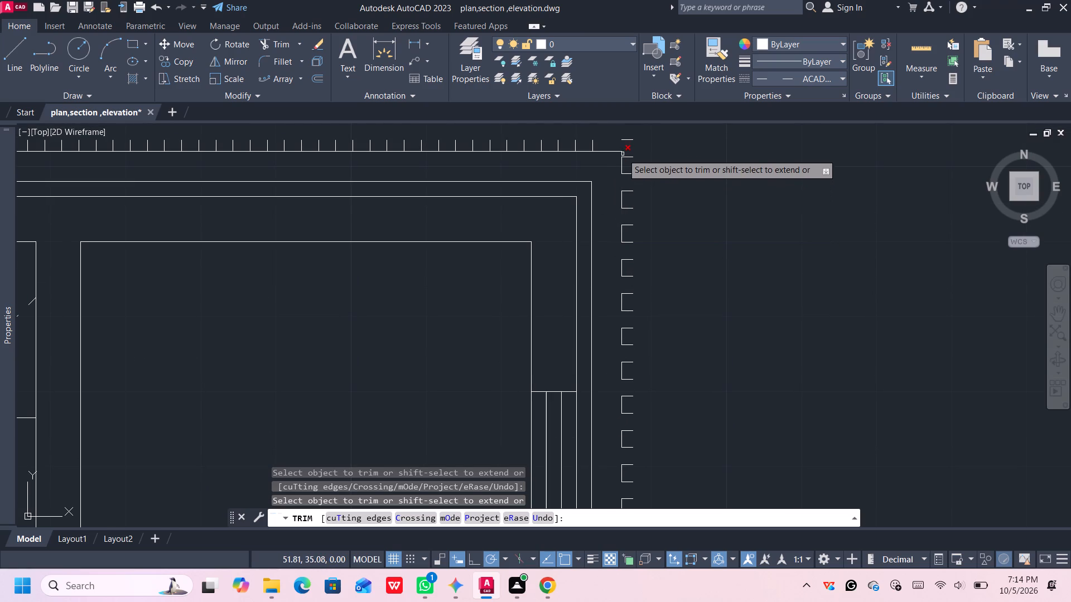
scroll(622, 154, "up", 3)
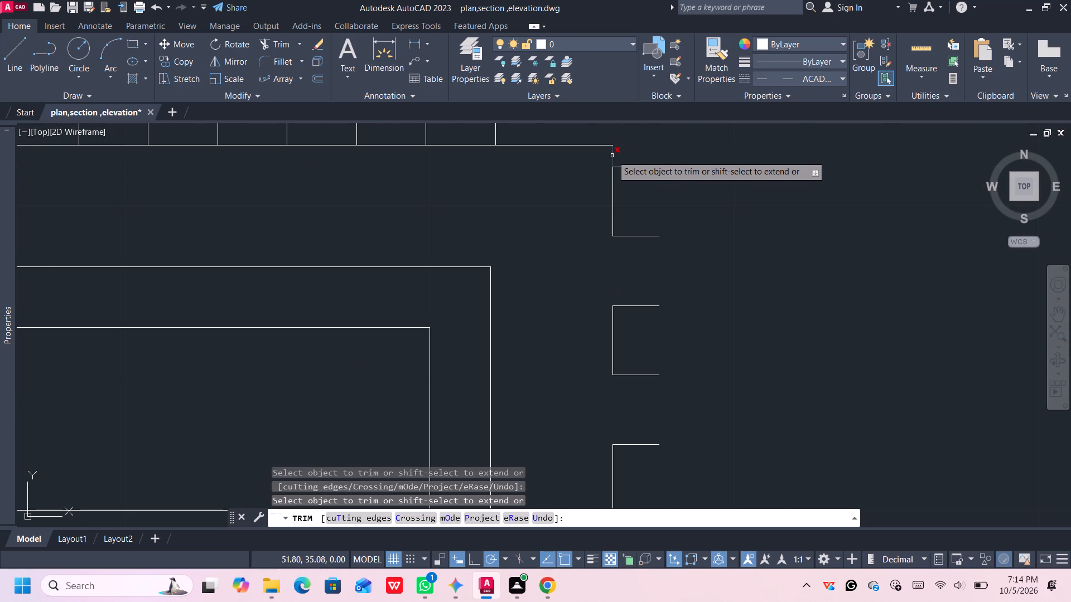
left_click(612, 156)
Trim every second segment between ticks from the top outer offset polyline, from near the upper-right corner to past the middle of the upper-right room.
scroll(580, 178, "down", 2)
middle_click_drag(580, 180, 641, 236)
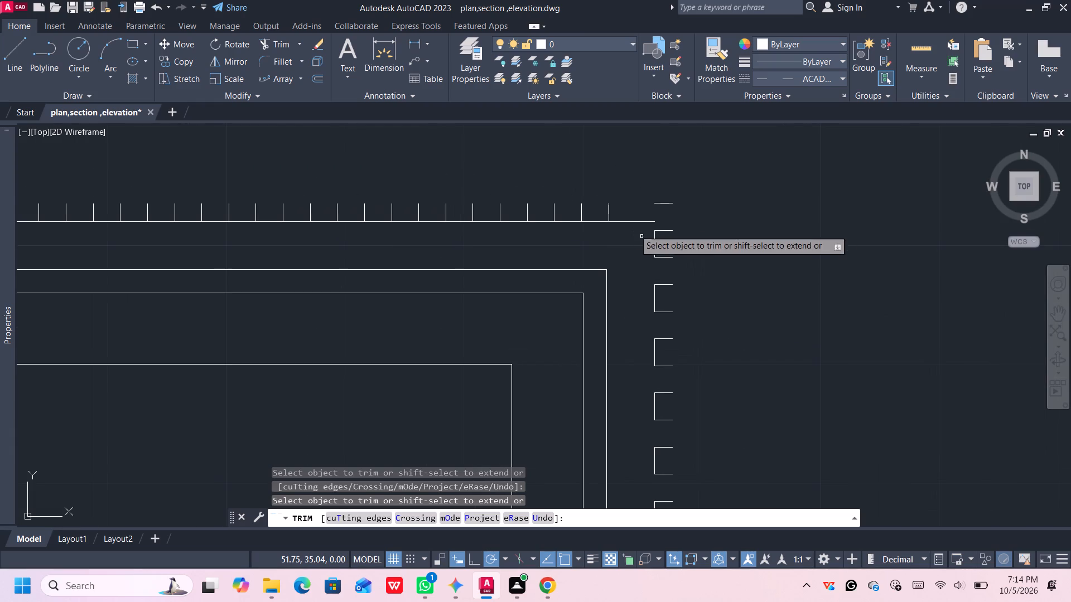
left_click(599, 222)
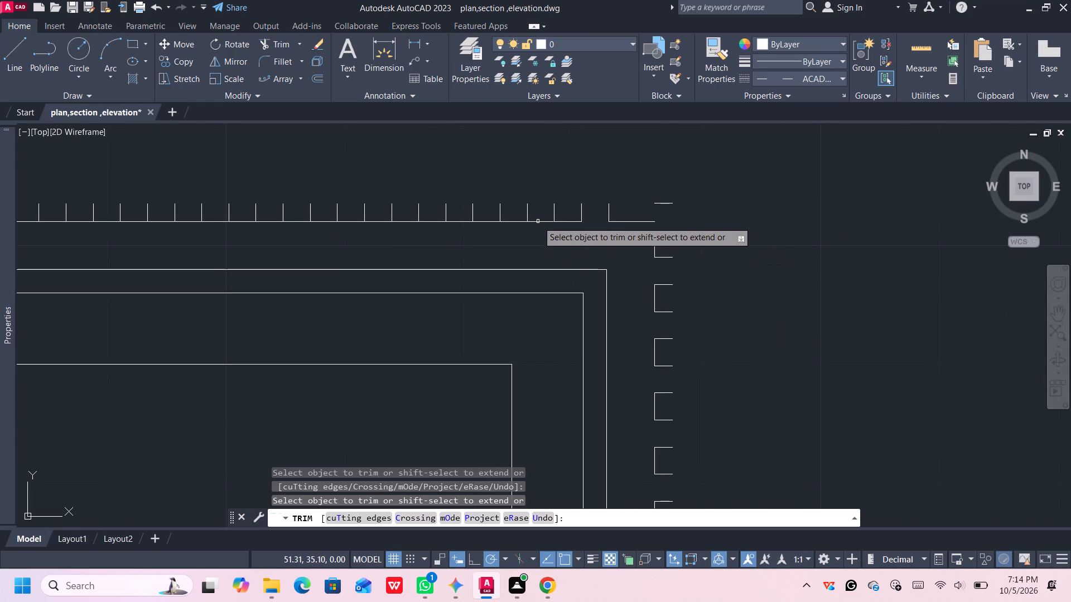
left_click(538, 220)
scroll(538, 221, "down", 1)
middle_click_drag(539, 222, 706, 222)
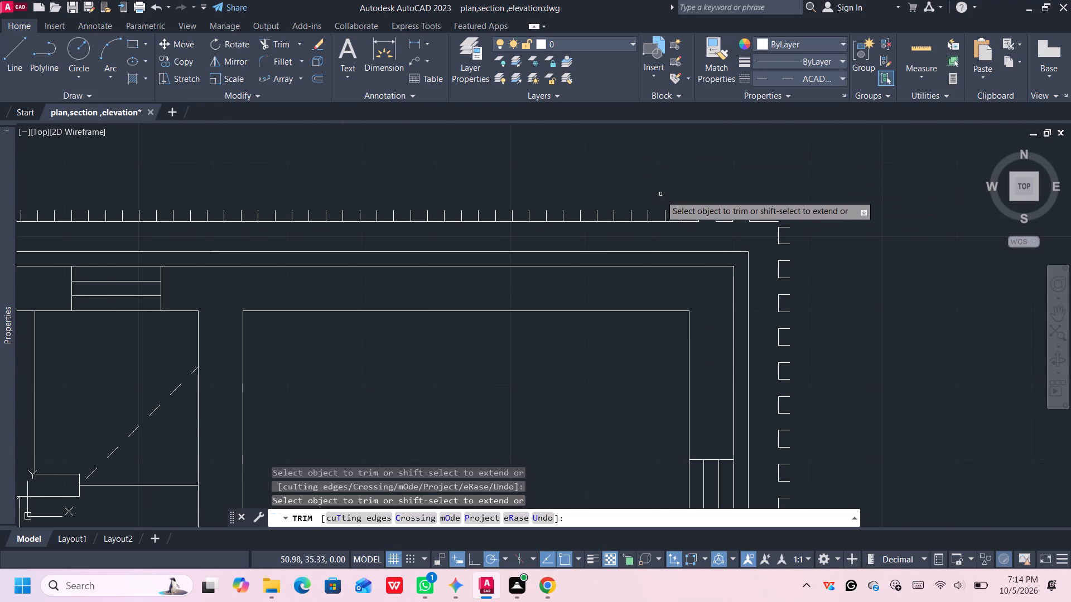
left_click(670, 221)
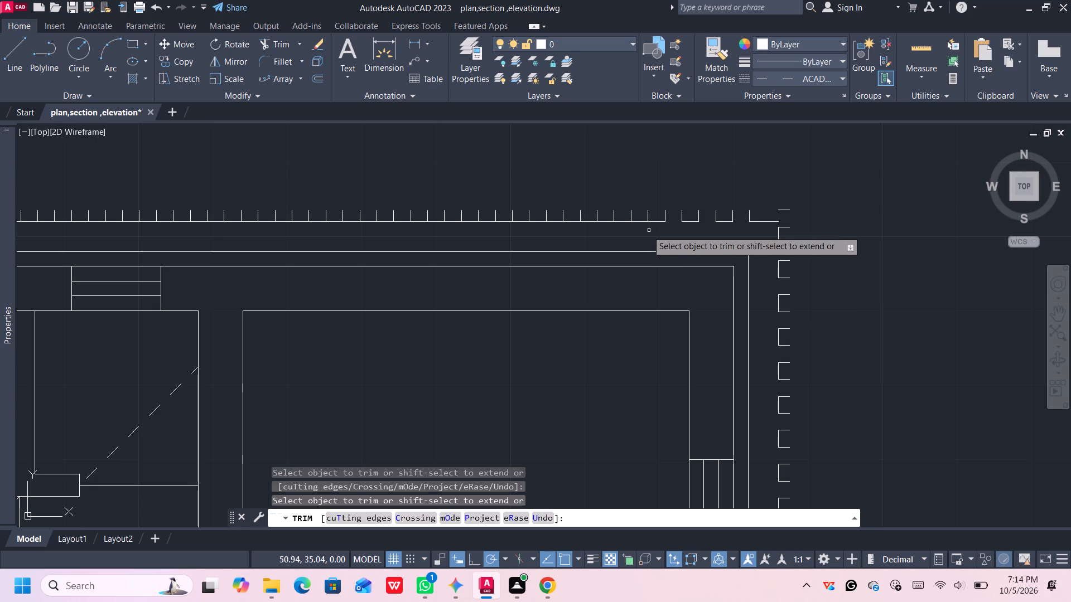
left_click(637, 224)
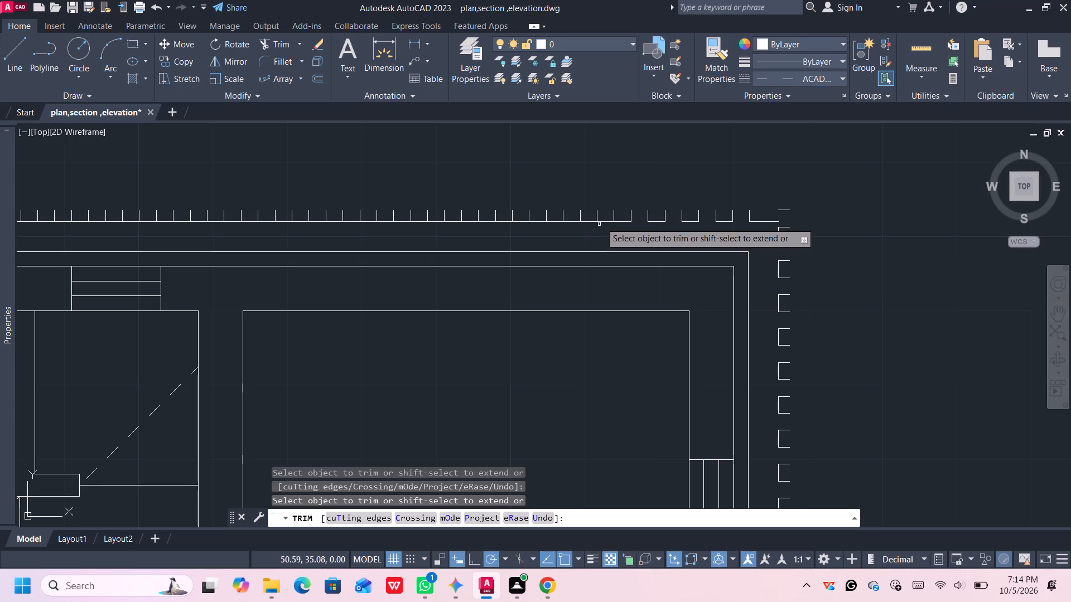
left_click(602, 222)
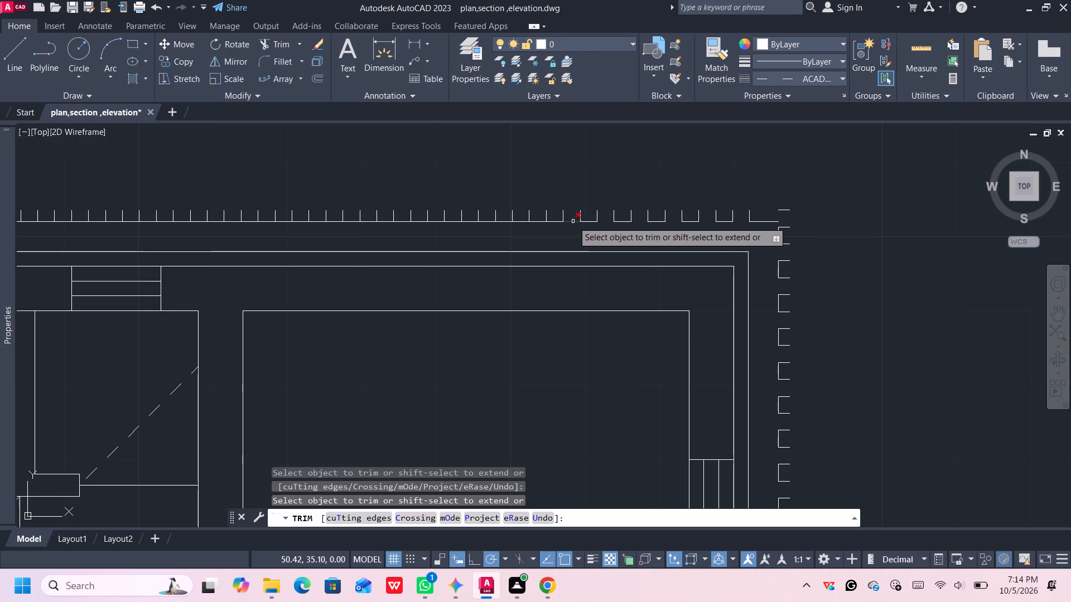
left_click(573, 221)
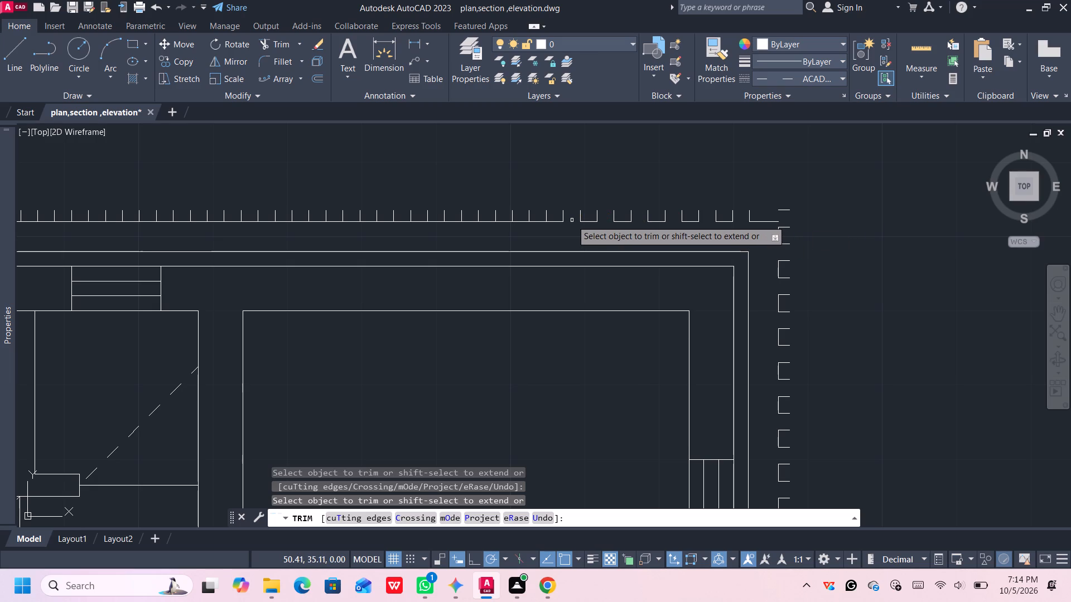
left_click(541, 224)
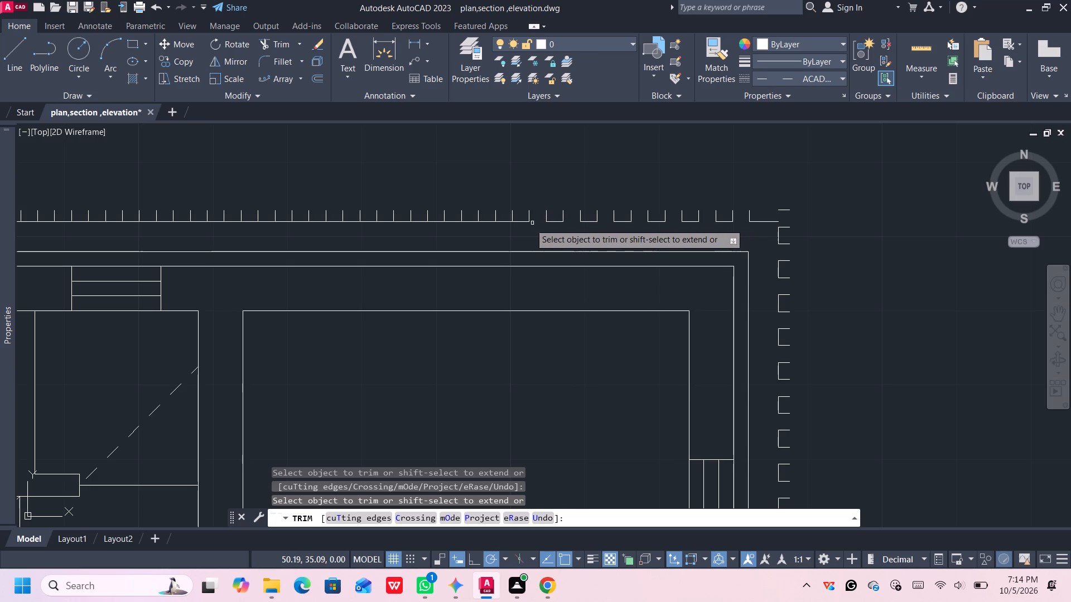
left_click(504, 221)
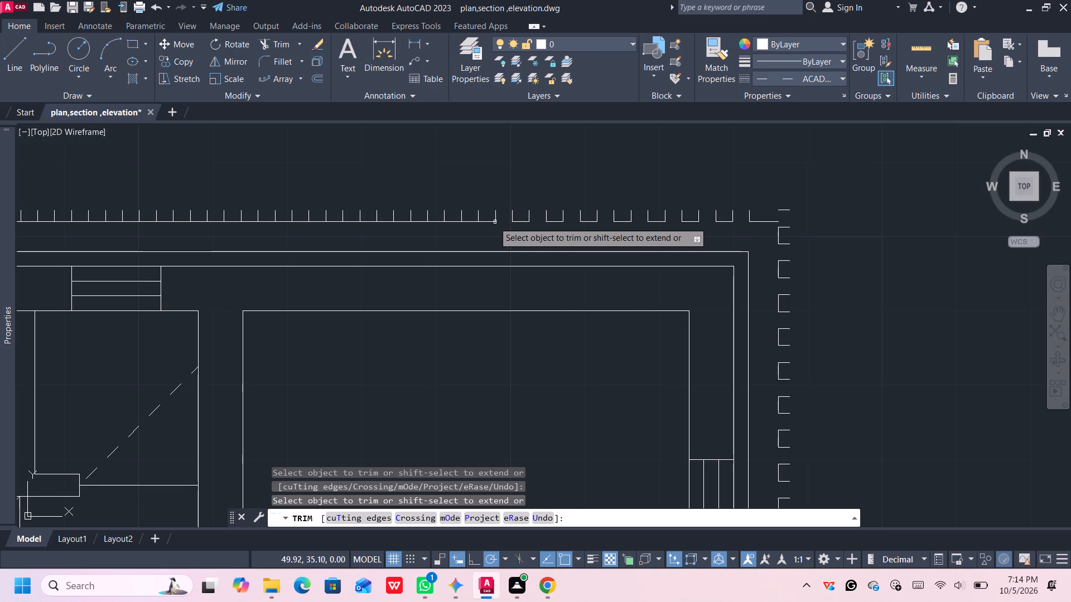
left_click(468, 222)
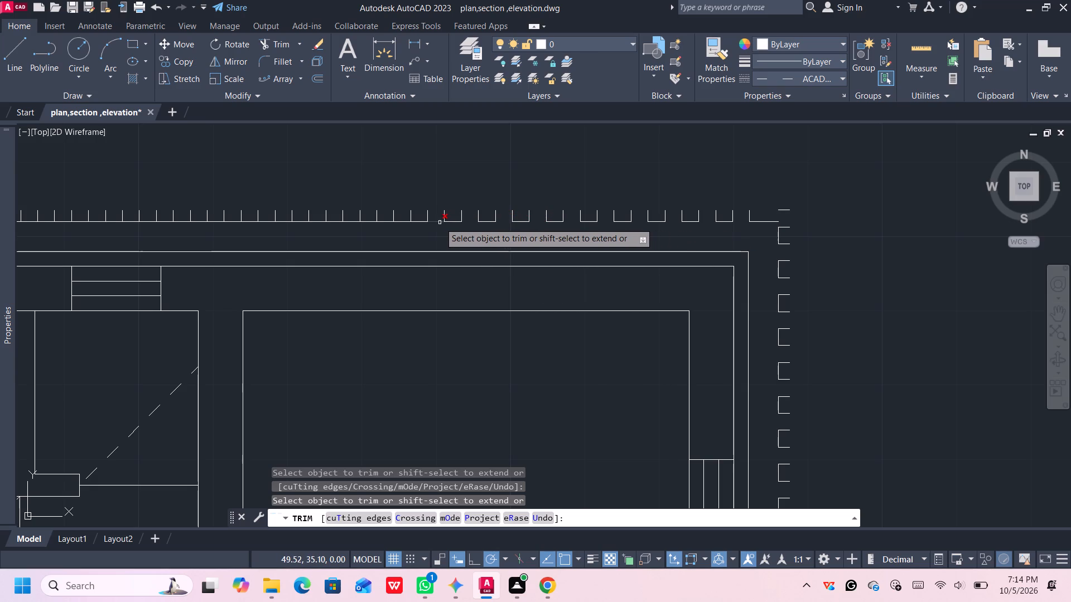
Trim every second segment between ticks from the top outer offset polyline, from mid-room leftward past the room's left wall to the nearest top-wall window.
left_click(439, 222)
left_click(402, 222)
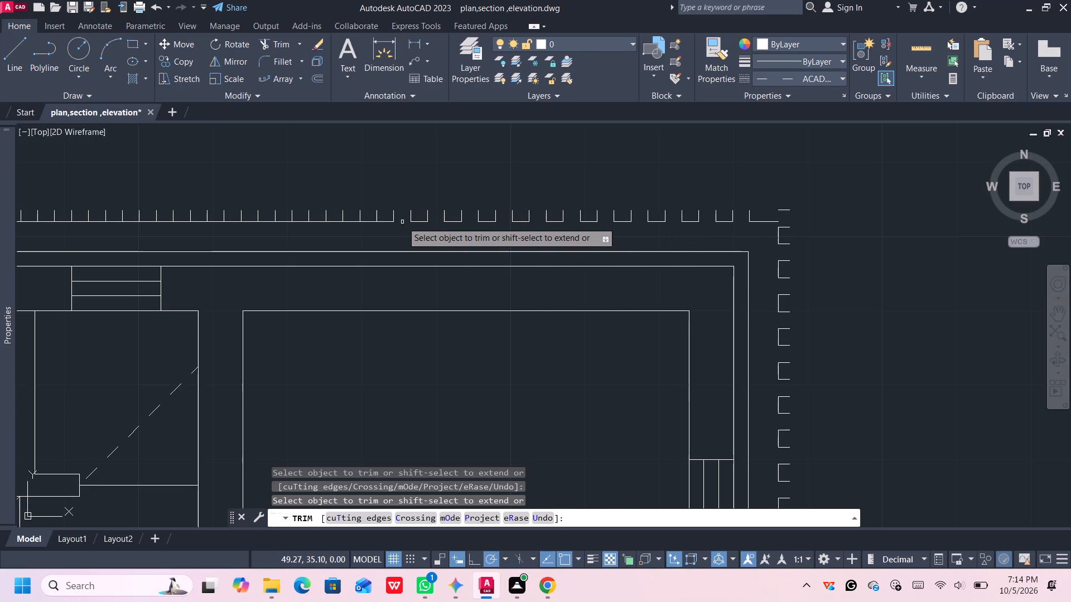
left_click(367, 222)
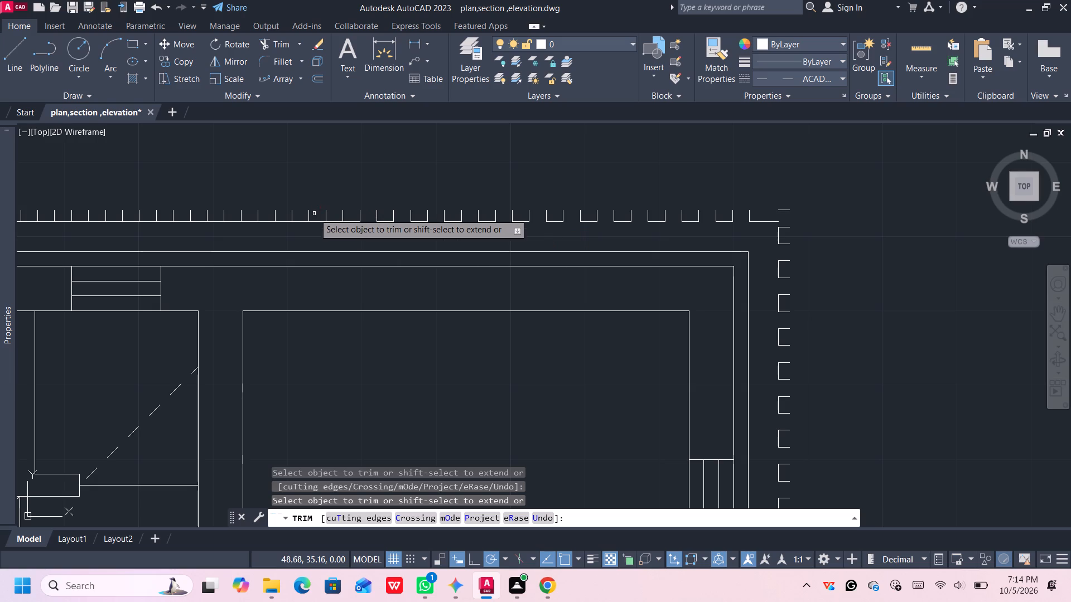
left_click(335, 221)
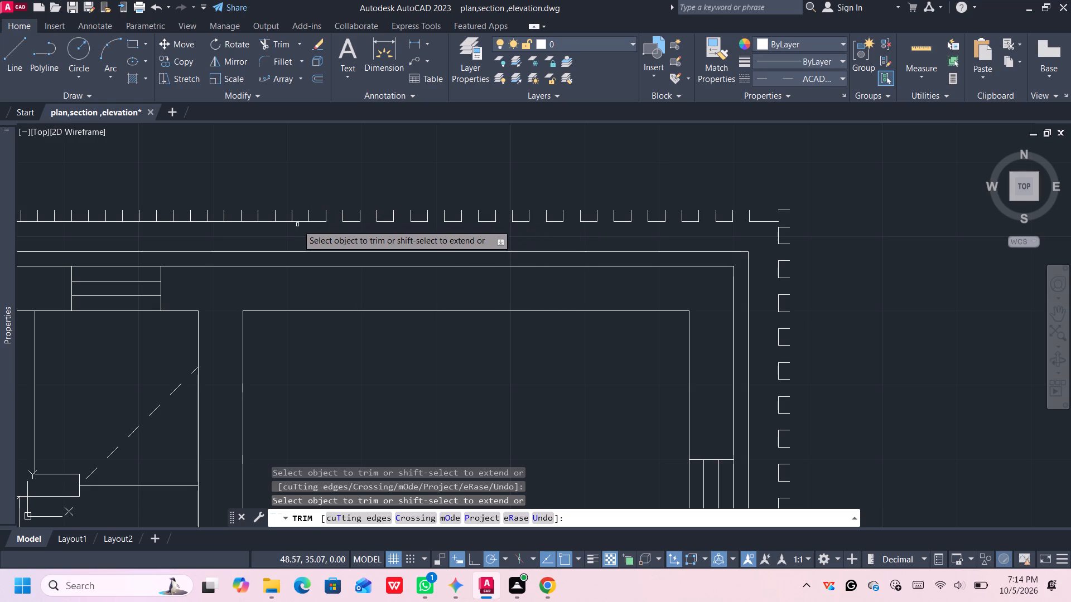
left_click(297, 221)
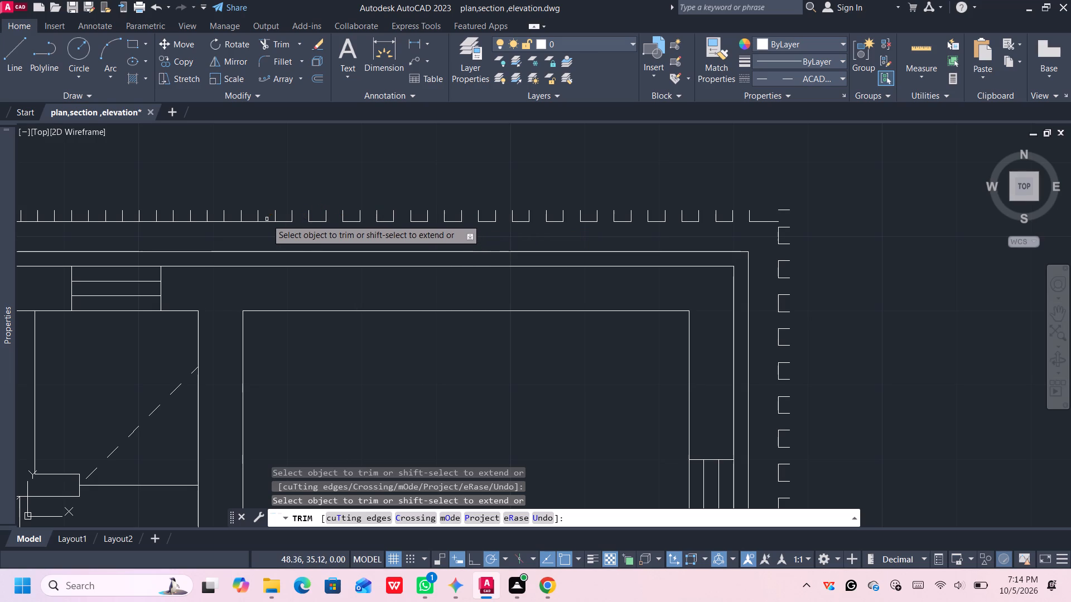
left_click(267, 222)
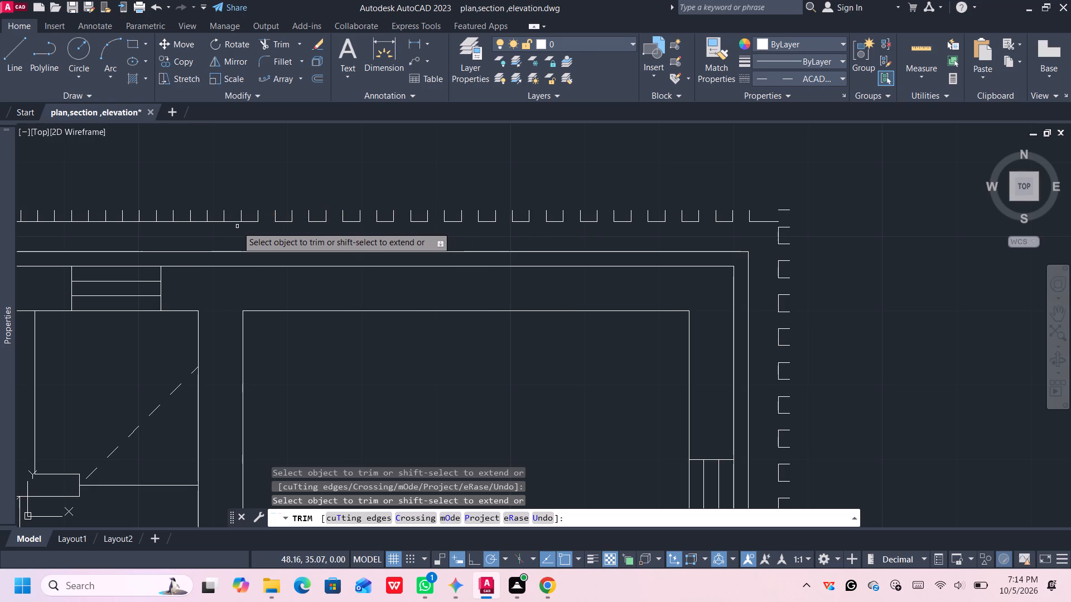
left_click(234, 224)
left_click(199, 221)
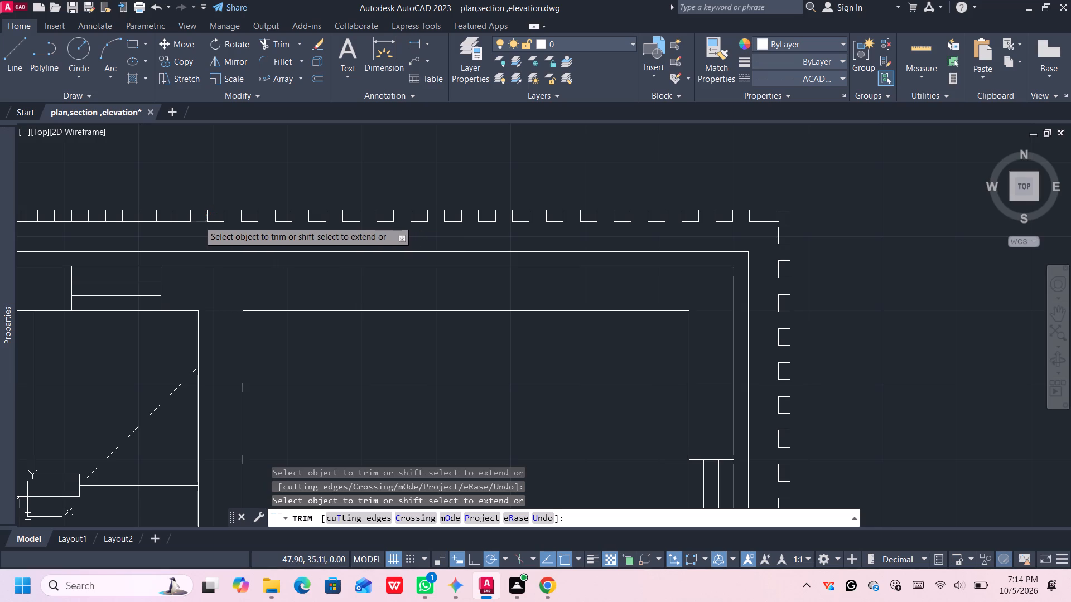
left_click(167, 222)
Trim every second segment between ticks from the top outer offset polyline, above the two neighbouring top-wall windows to the left window's far end.
middle_click_drag(167, 217, 389, 213)
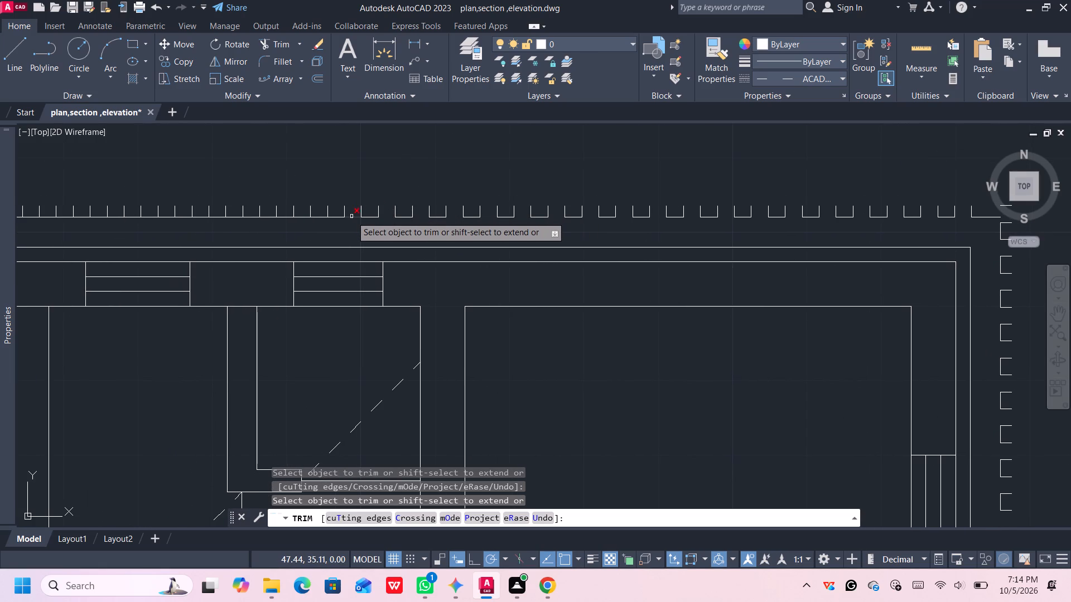
left_click(351, 217)
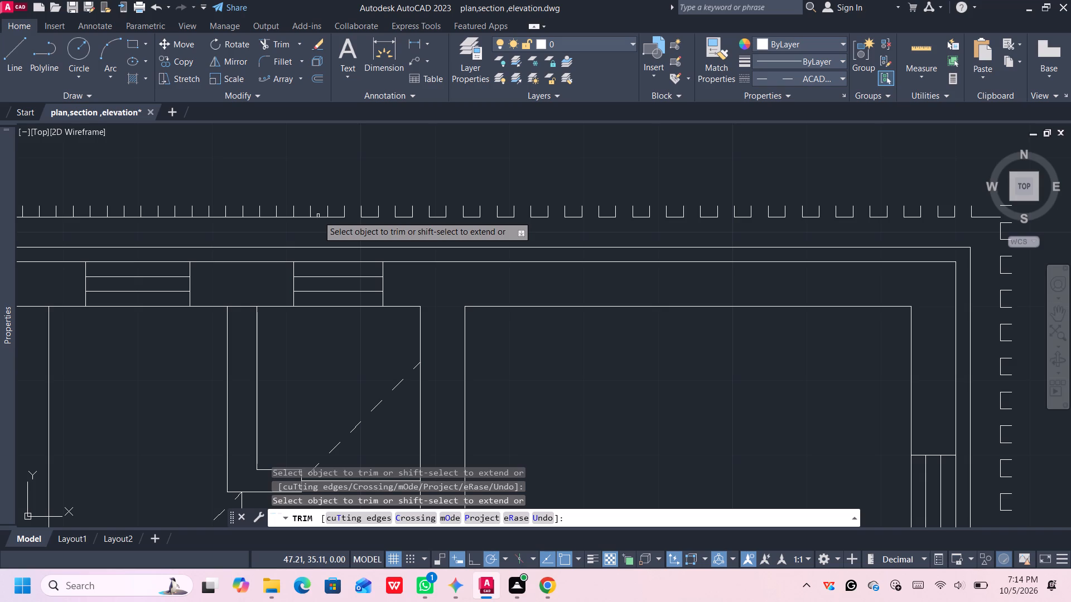
left_click(319, 218)
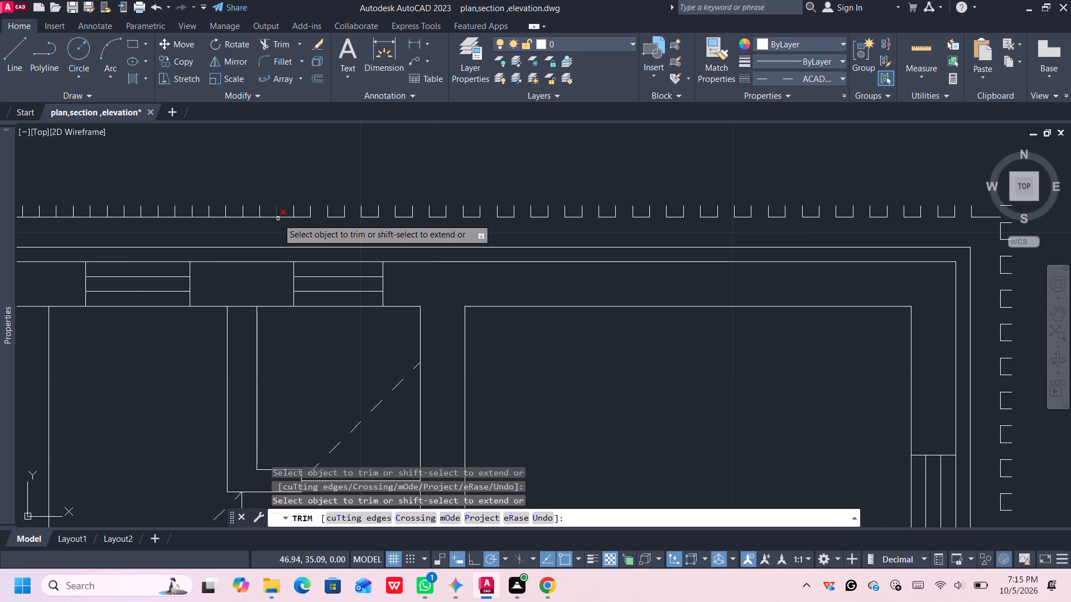
left_click(282, 217)
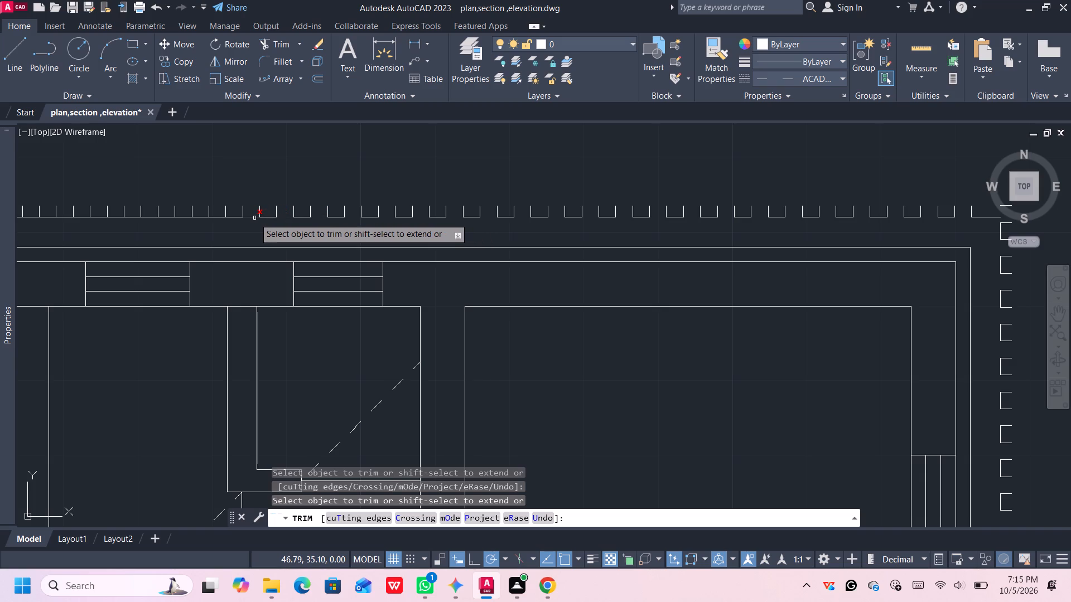
left_click(254, 218)
left_click(218, 218)
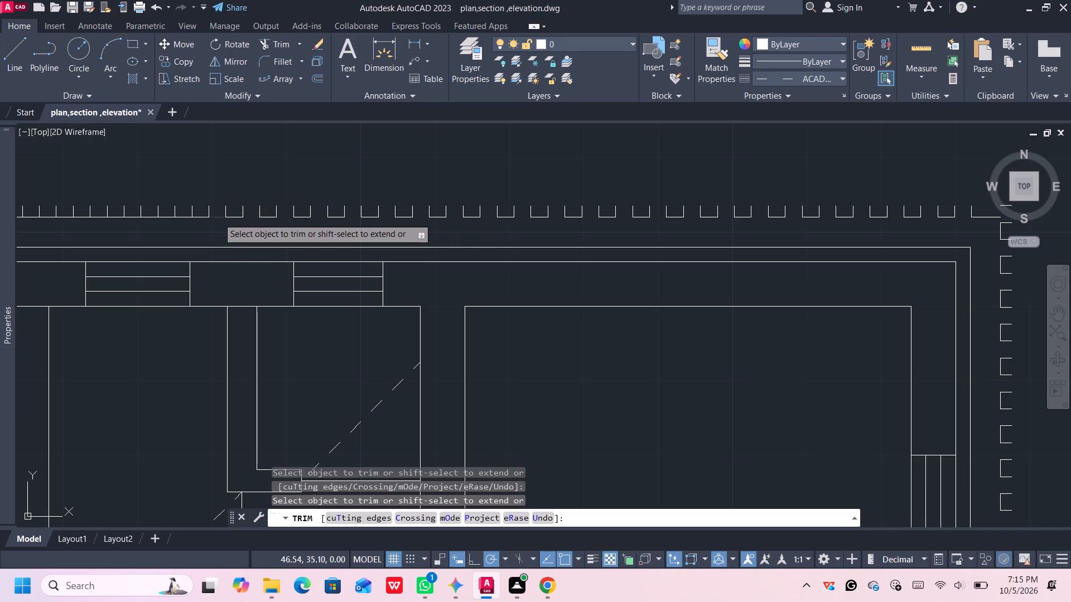
left_click(183, 216)
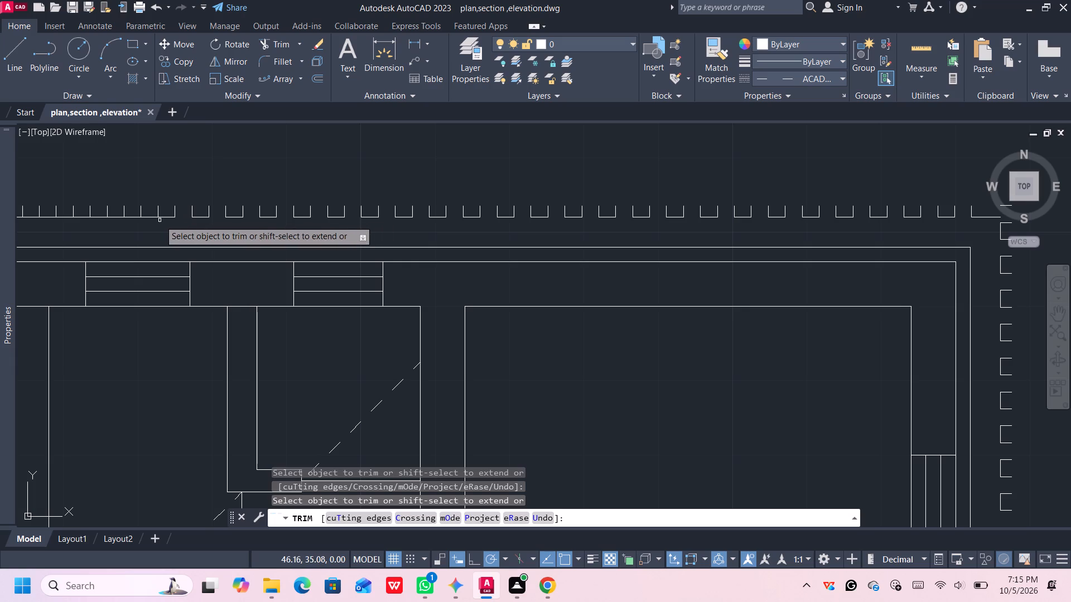
left_click(149, 220)
left_click(149, 213)
middle_click_drag(149, 213, 152, 215)
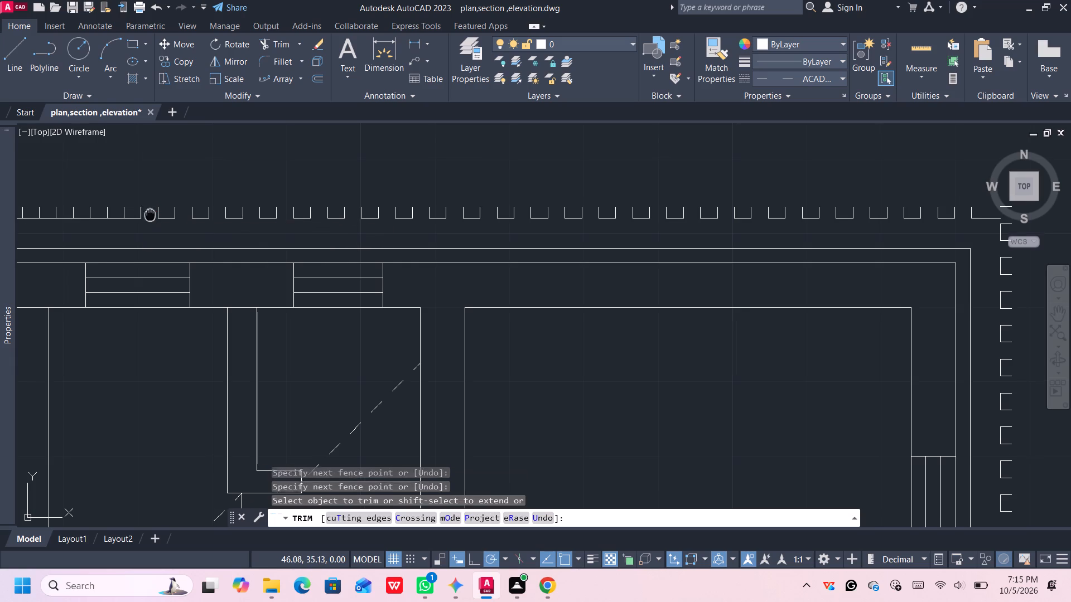
middle_click_drag(152, 215, 452, 213)
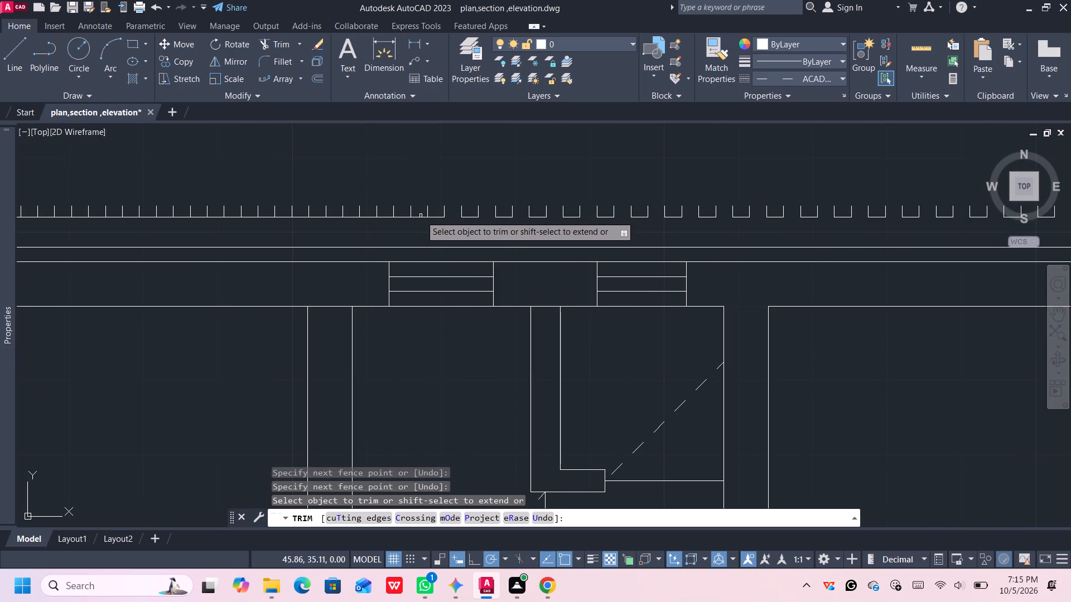
left_click(419, 216)
left_click(384, 216)
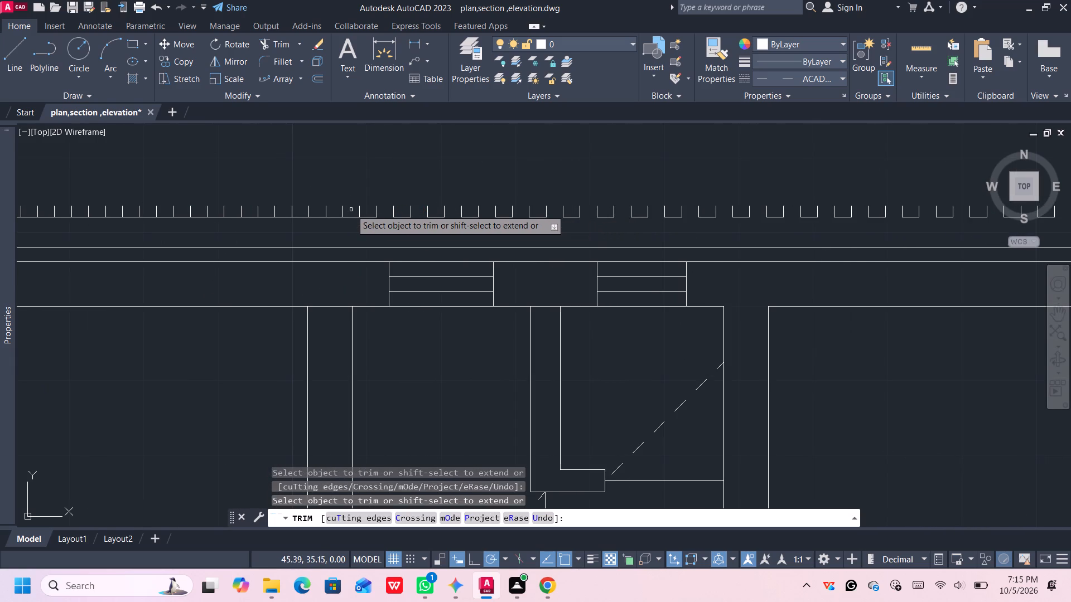
Trim every second segment between ticks from the top outer offset polyline, from the left top-wall window leftward past the adjacent partition wall.
left_click(351, 216)
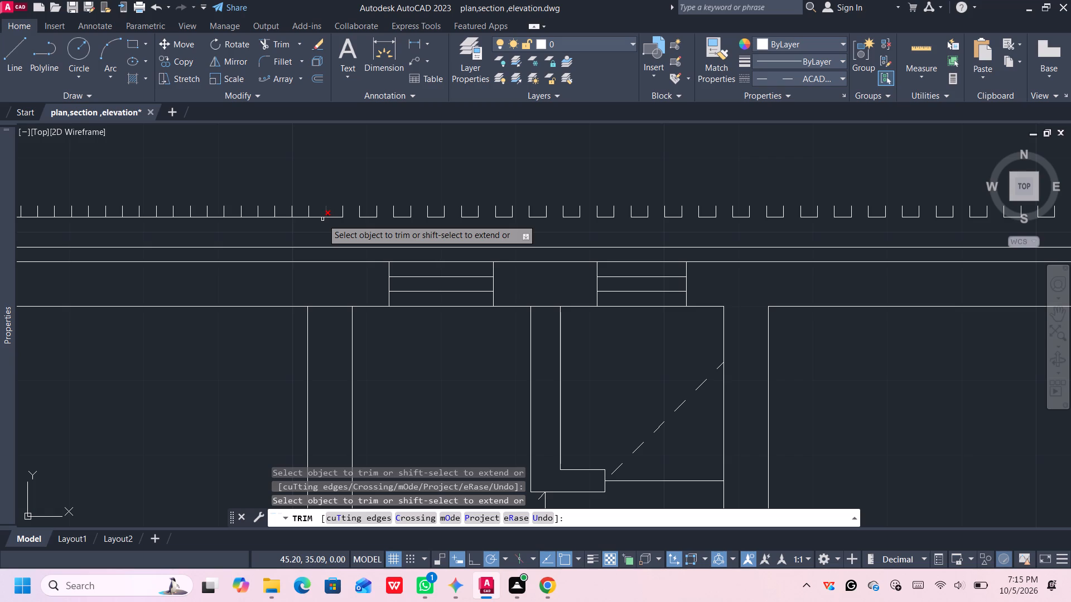
left_click(322, 219)
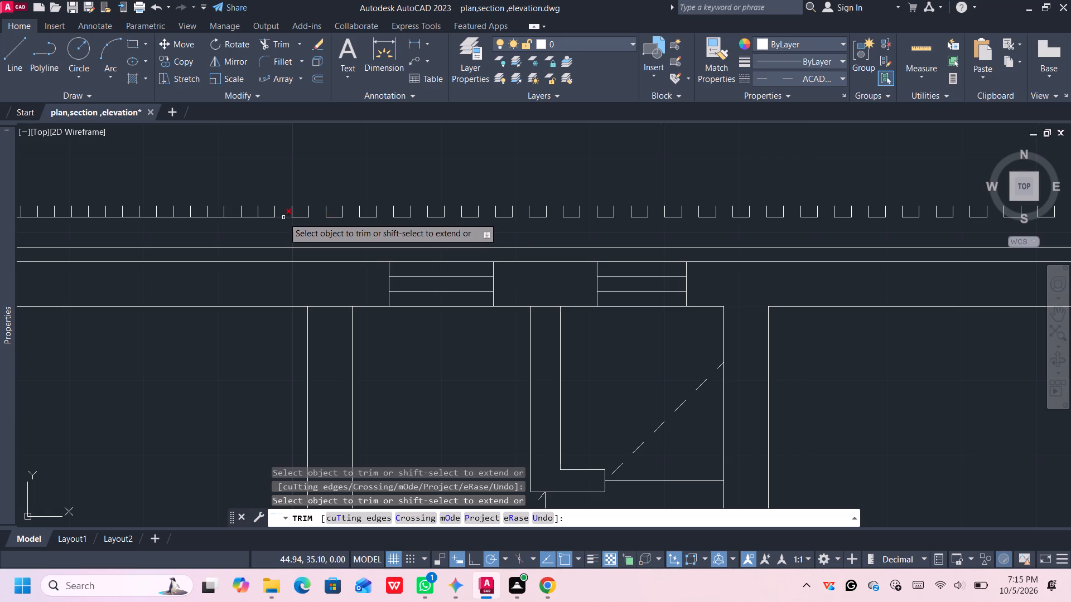
left_click(283, 217)
left_click(251, 214)
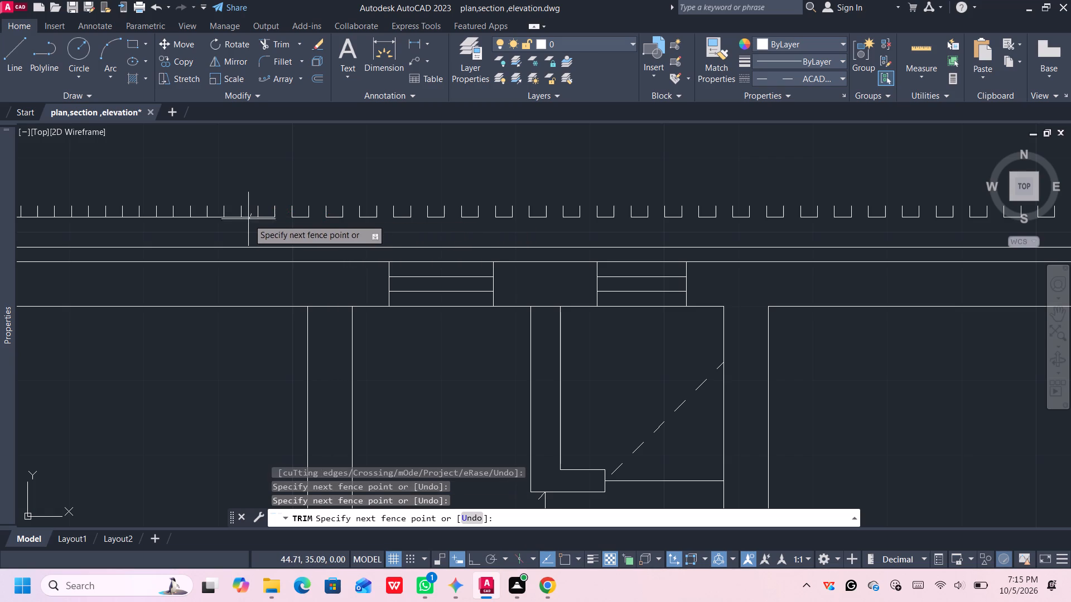
left_click(246, 222)
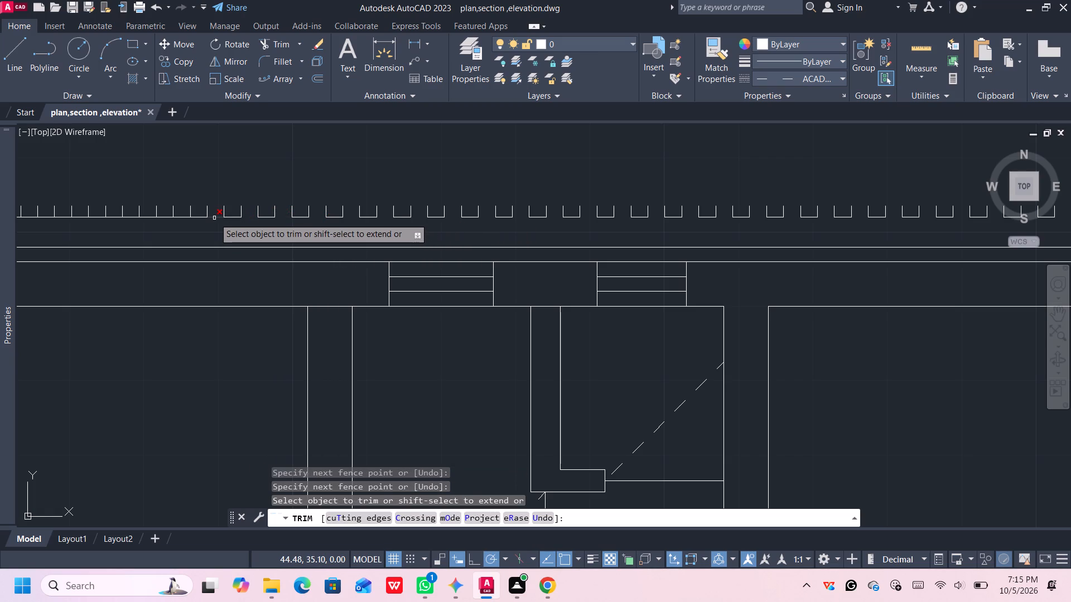
left_click(214, 218)
Trim every second segment between ticks from the top outer offset polyline, across the next room to just short of its left partition wall.
middle_click_drag(214, 219, 437, 222)
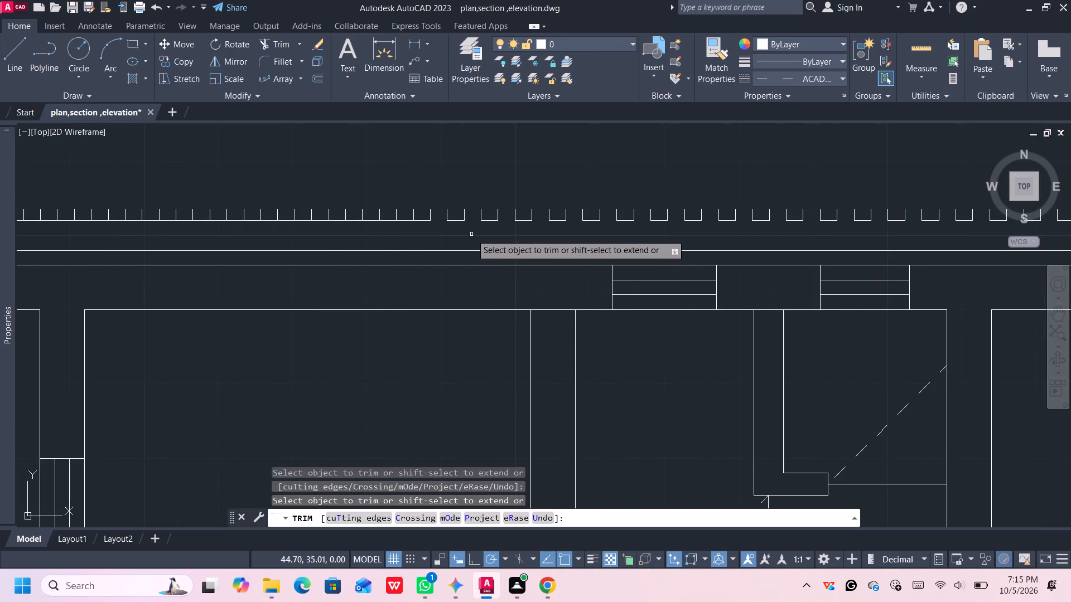
middle_click_drag(395, 232, 582, 249)
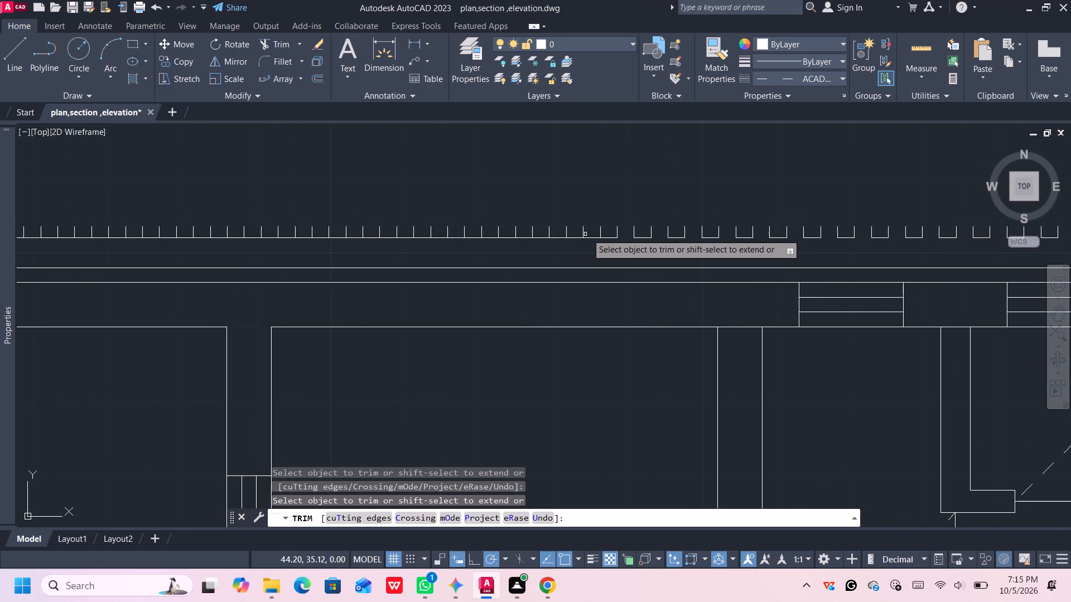
left_click(592, 237)
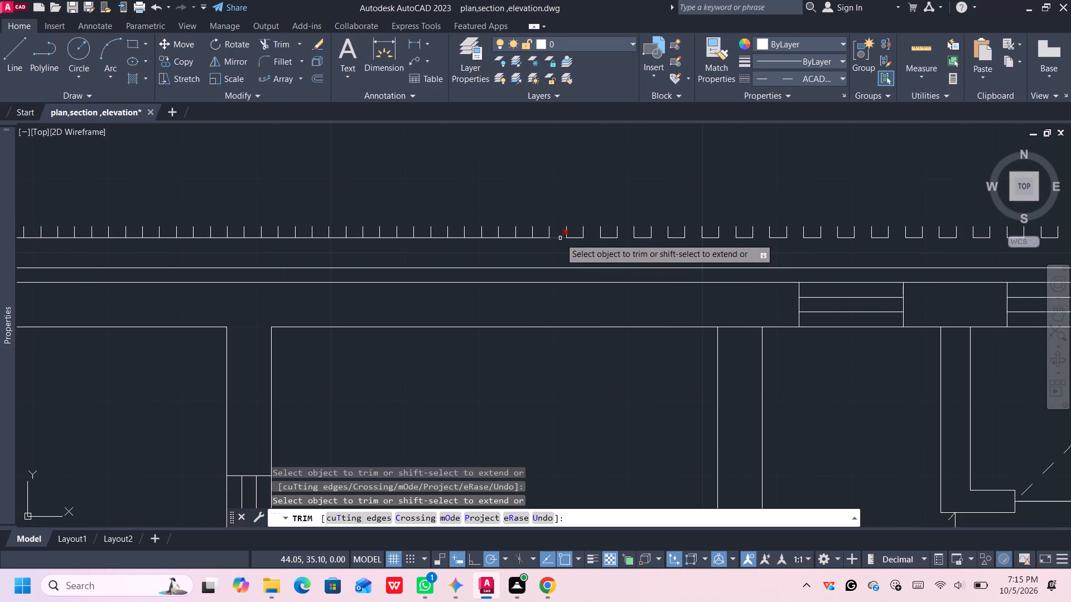
left_click(560, 238)
left_click(520, 239)
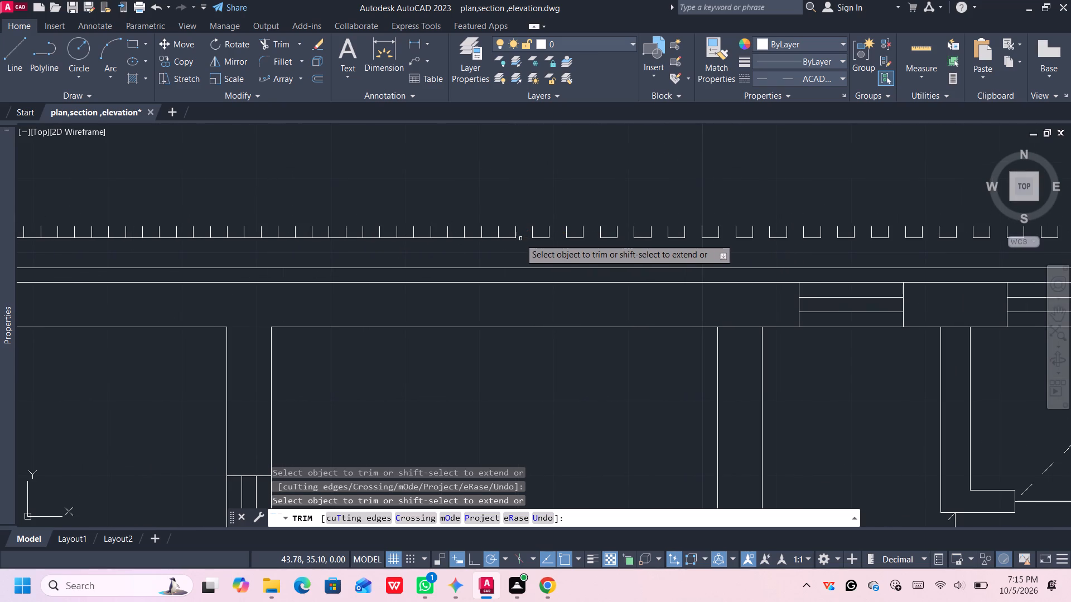
left_click(487, 237)
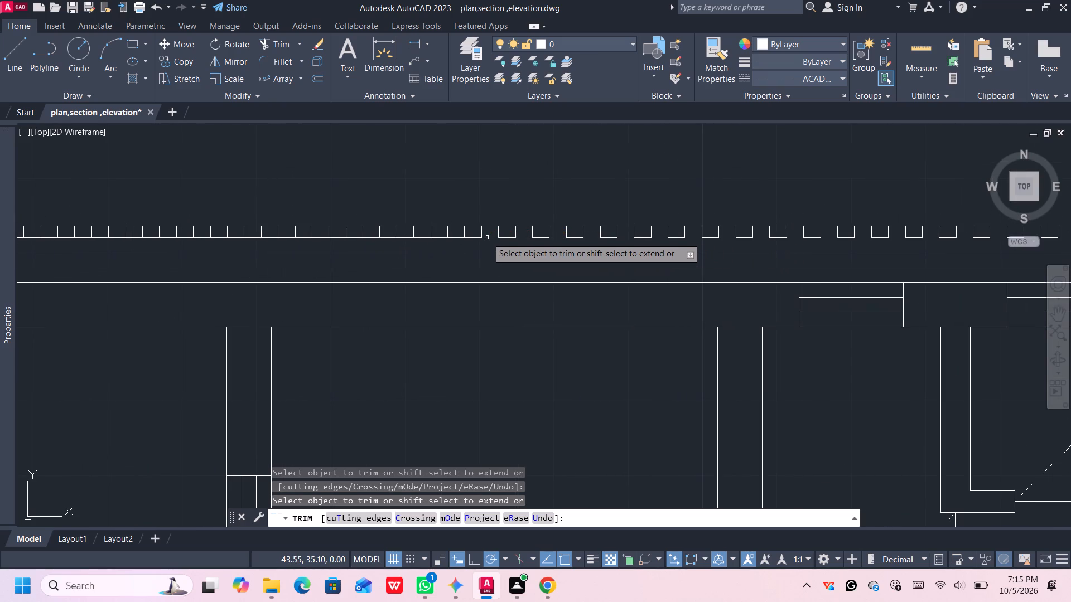
left_click(457, 240)
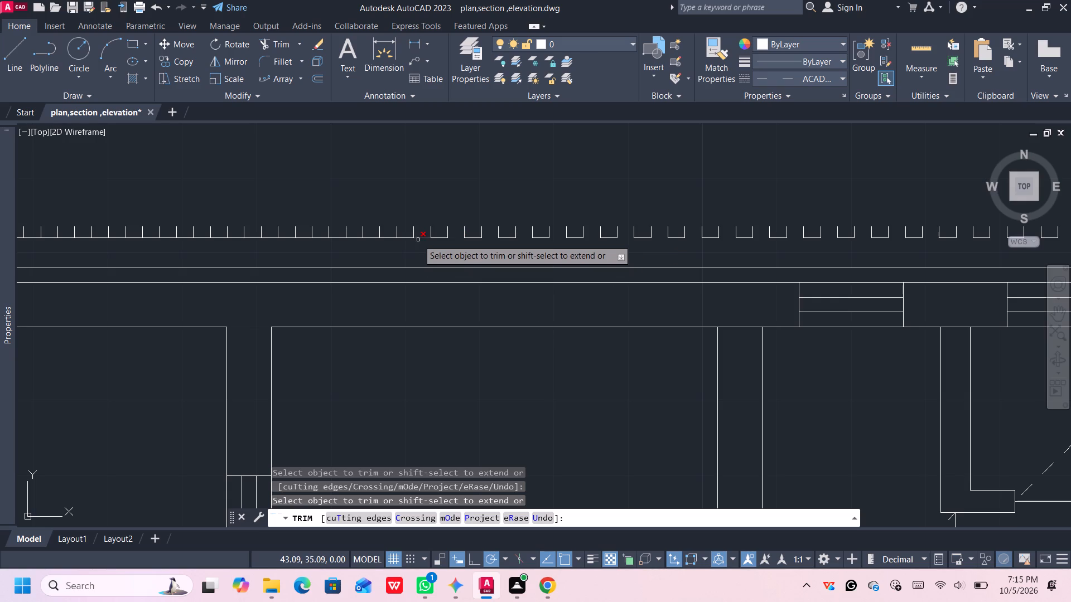
left_click(418, 240)
left_click(389, 236)
left_click(387, 245)
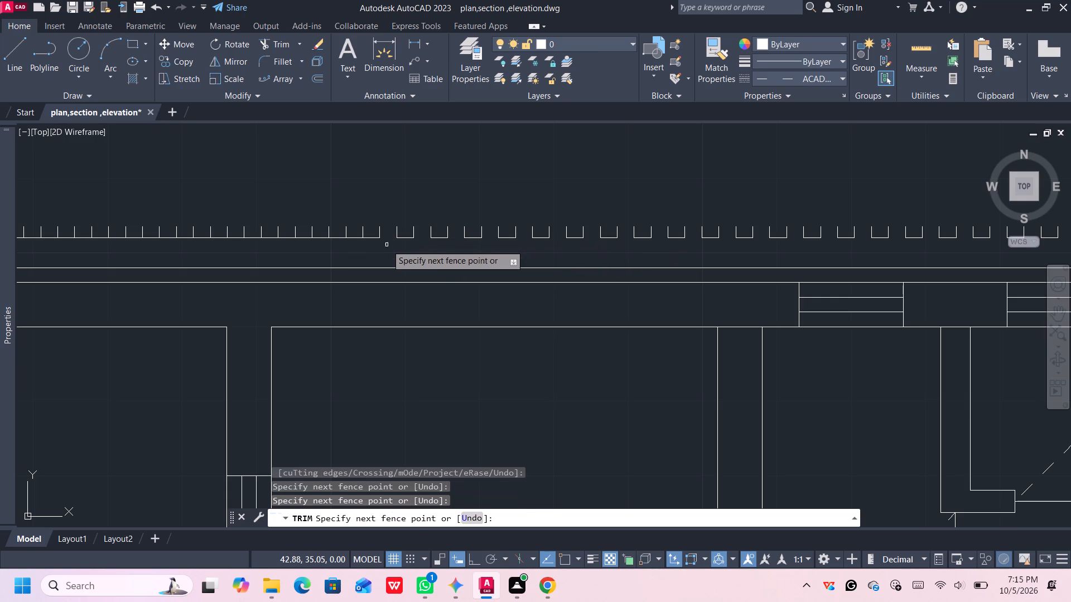
left_click(356, 237)
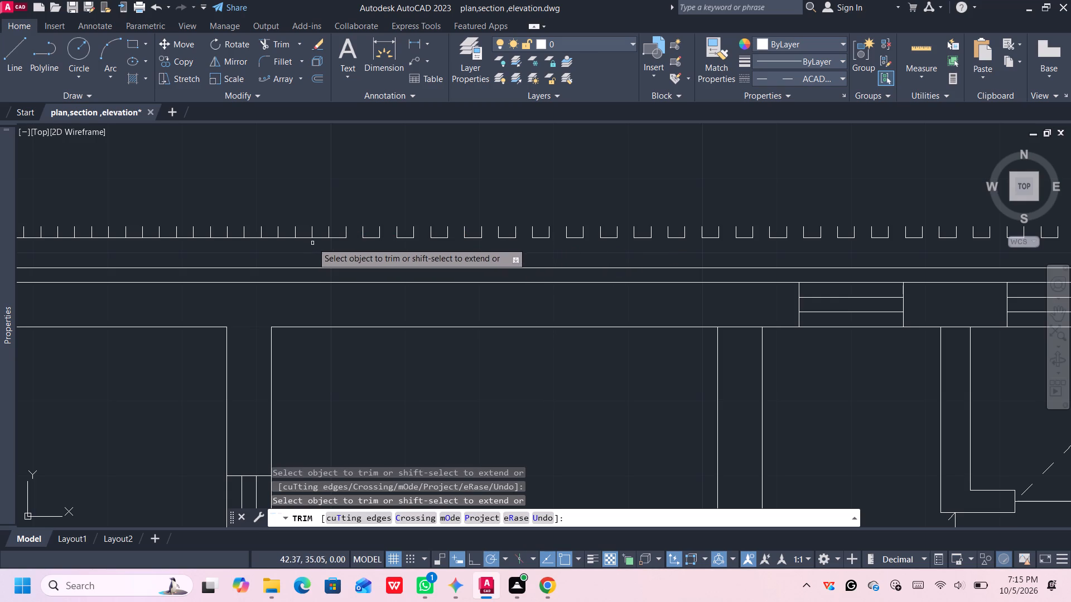
left_click(321, 238)
left_click(287, 239)
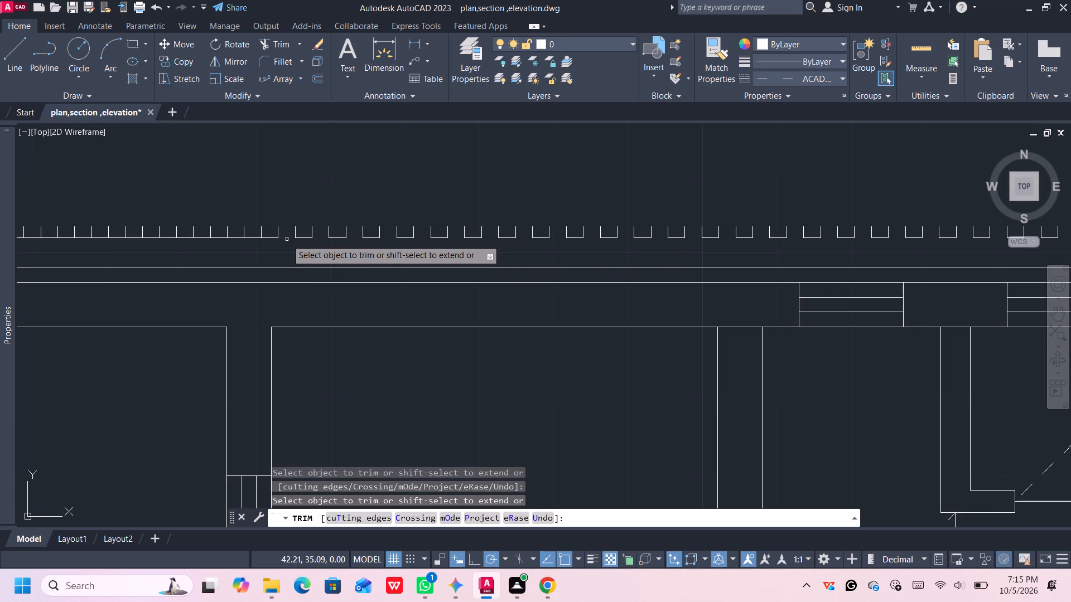
Trim every second segment between ticks from the top outer offset polyline, from above that partition wall leftward into the upper-left room.
middle_click_drag(288, 241, 380, 245)
scroll(288, 241, "up", 7)
scroll(379, 245, "down", 6)
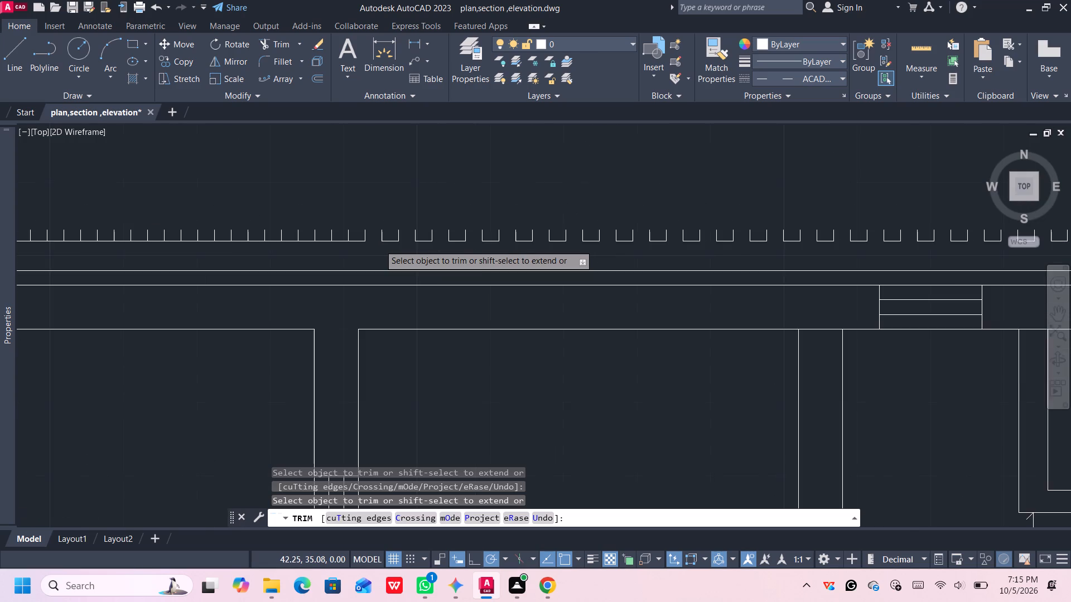
scroll(379, 245, "up", 1)
middle_click_drag(379, 248, 455, 250)
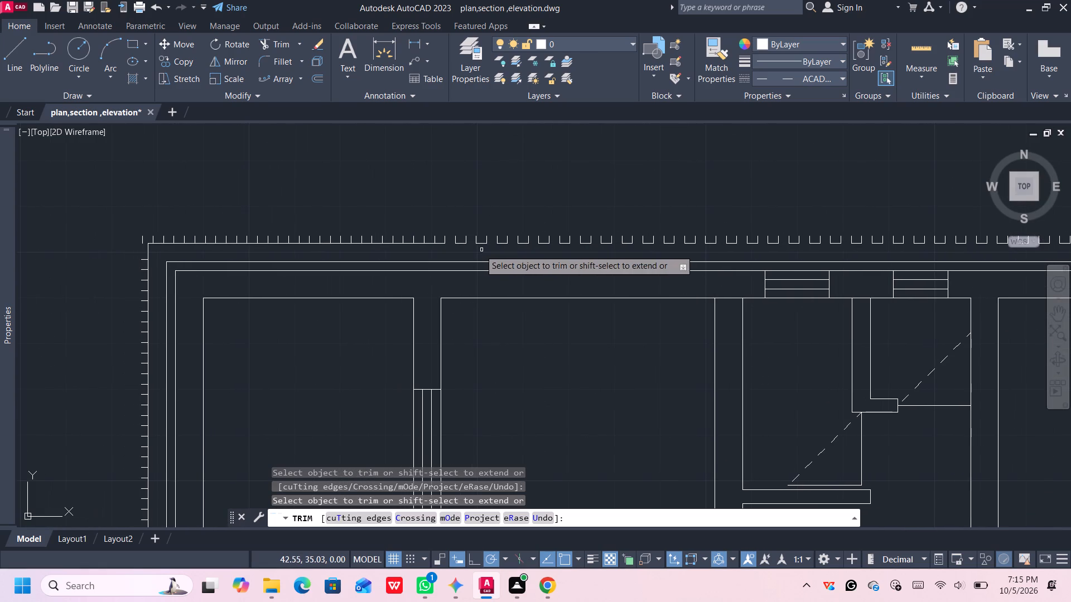
left_click(429, 245)
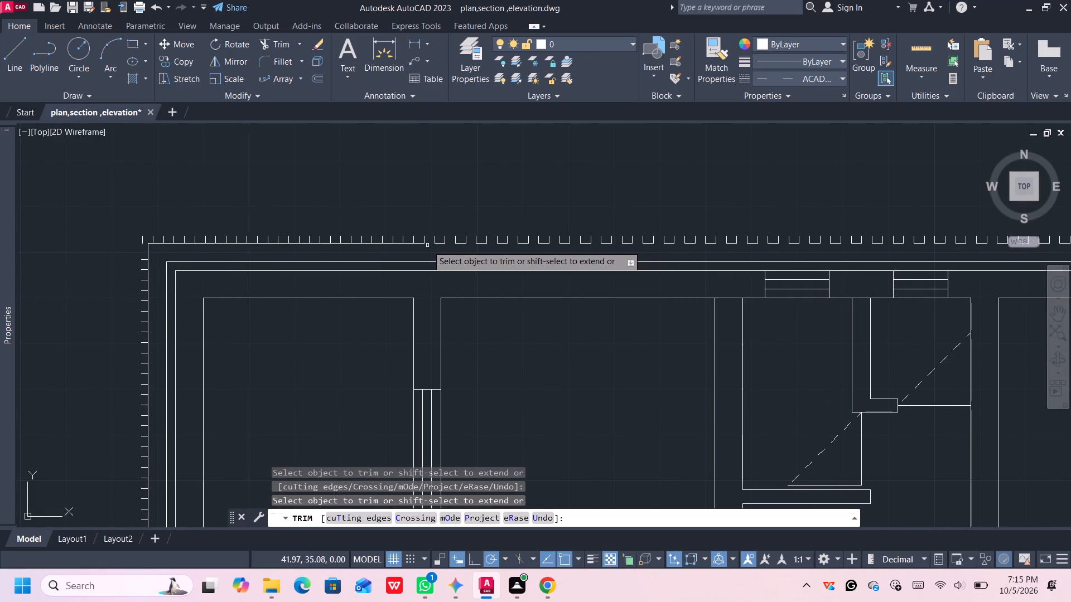
left_click(406, 244)
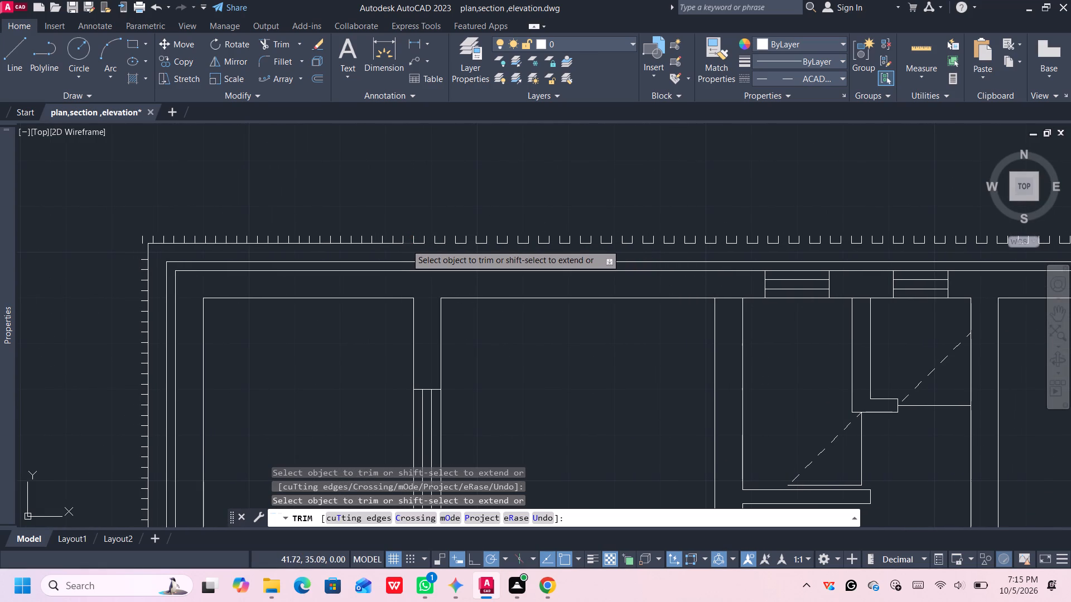
left_click(386, 245)
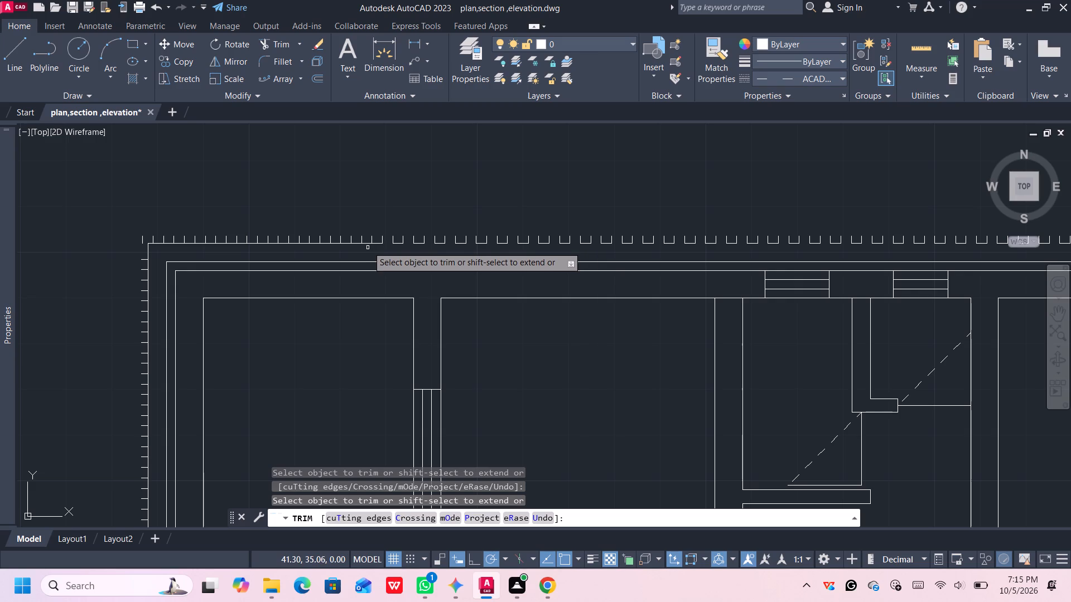
left_click(365, 245)
left_click(346, 244)
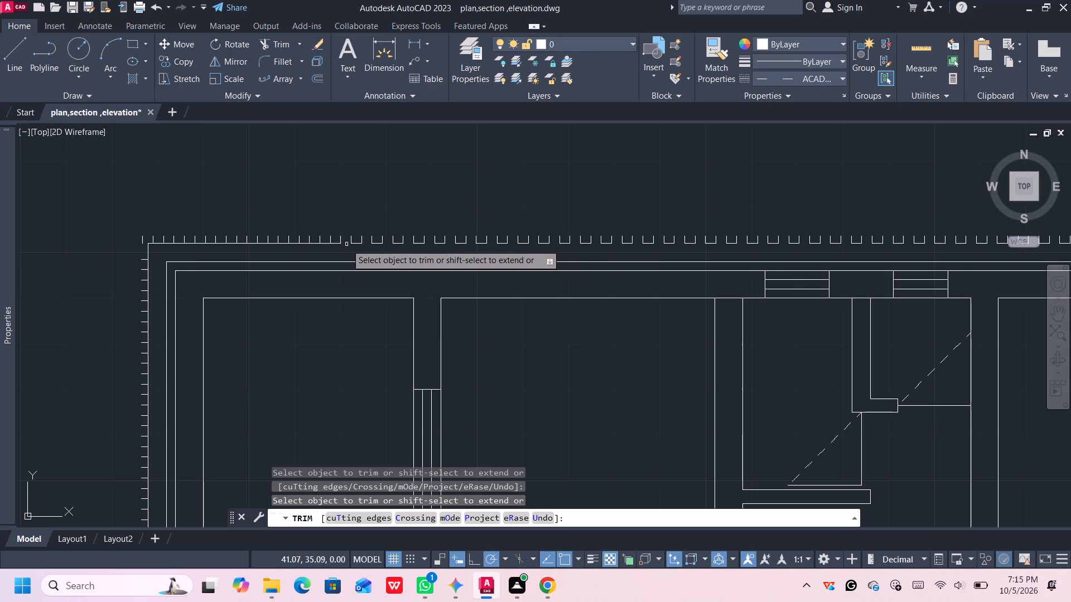
Trim every second segment between ticks from the top outer offset polyline, from mid upper-left room to the outline's upper-left corner.
scroll(321, 244, "up", 1)
left_click(322, 244)
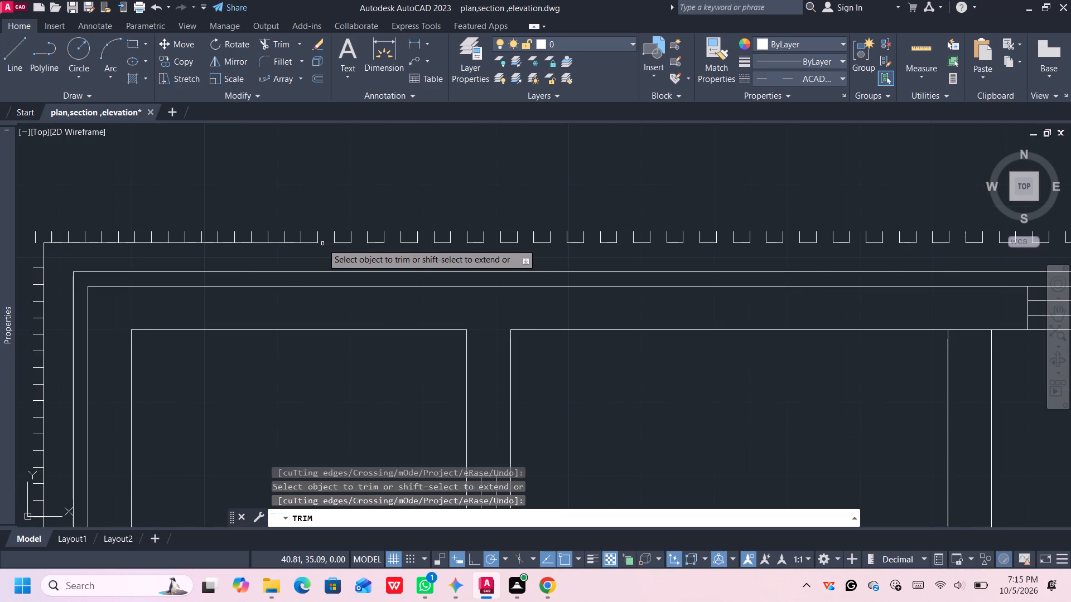
left_click(293, 245)
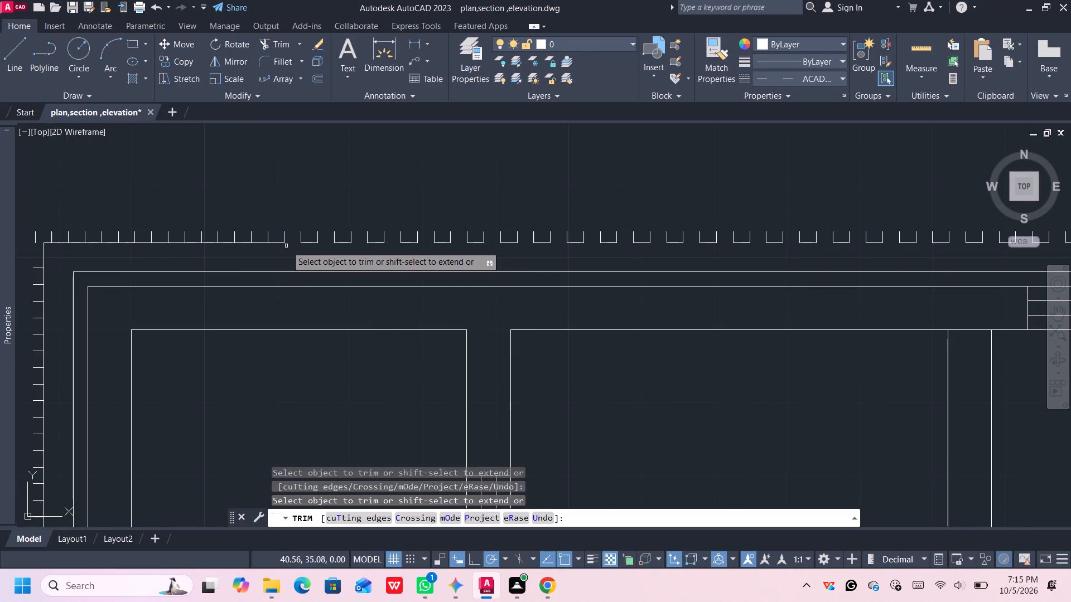
left_click(257, 241)
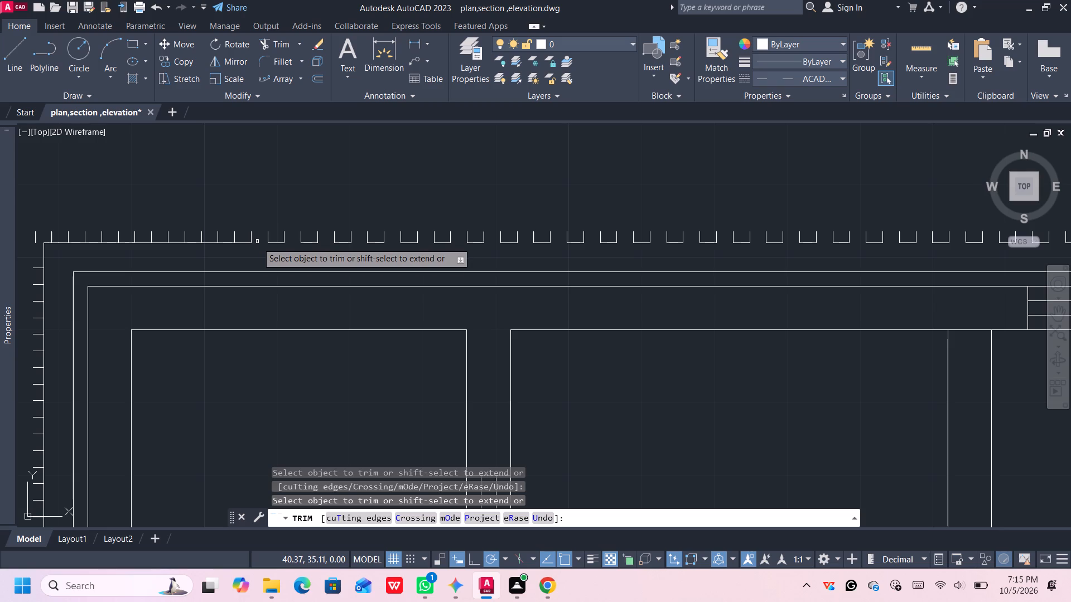
left_click(228, 242)
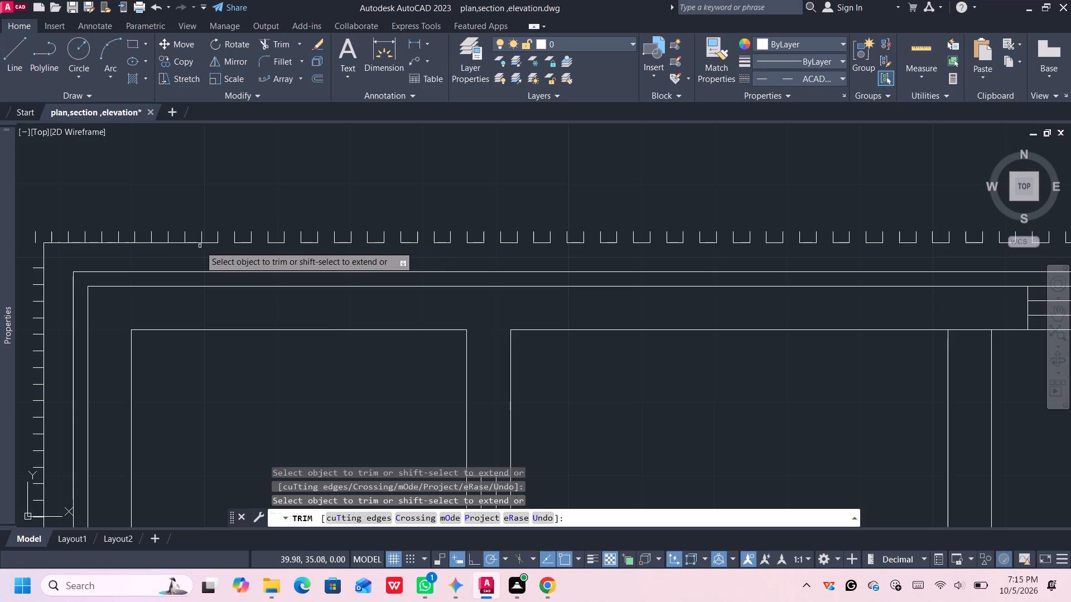
left_click(195, 245)
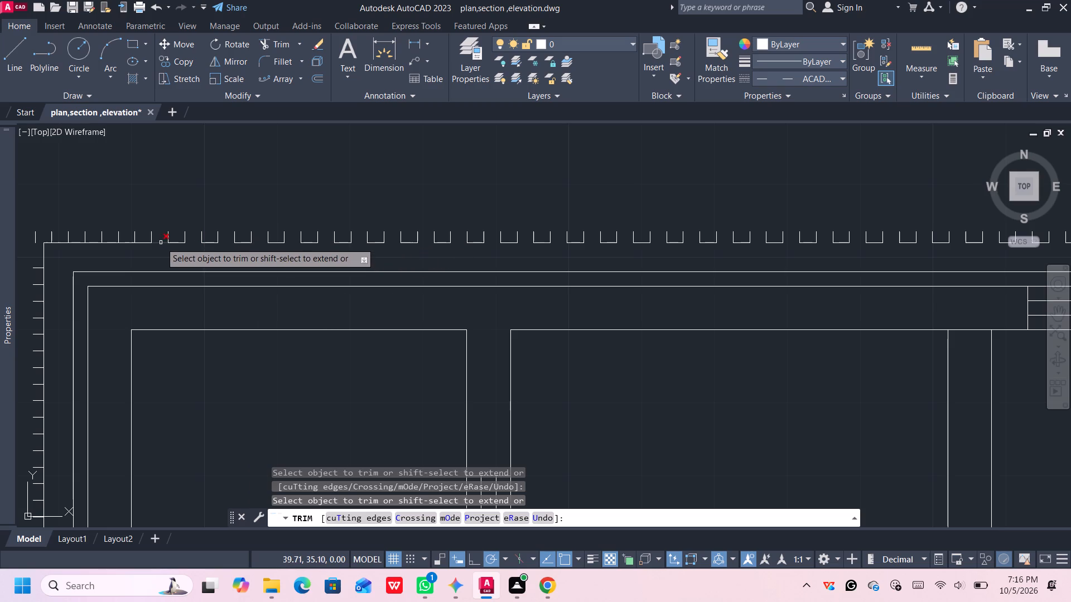
left_click(161, 242)
left_click(129, 245)
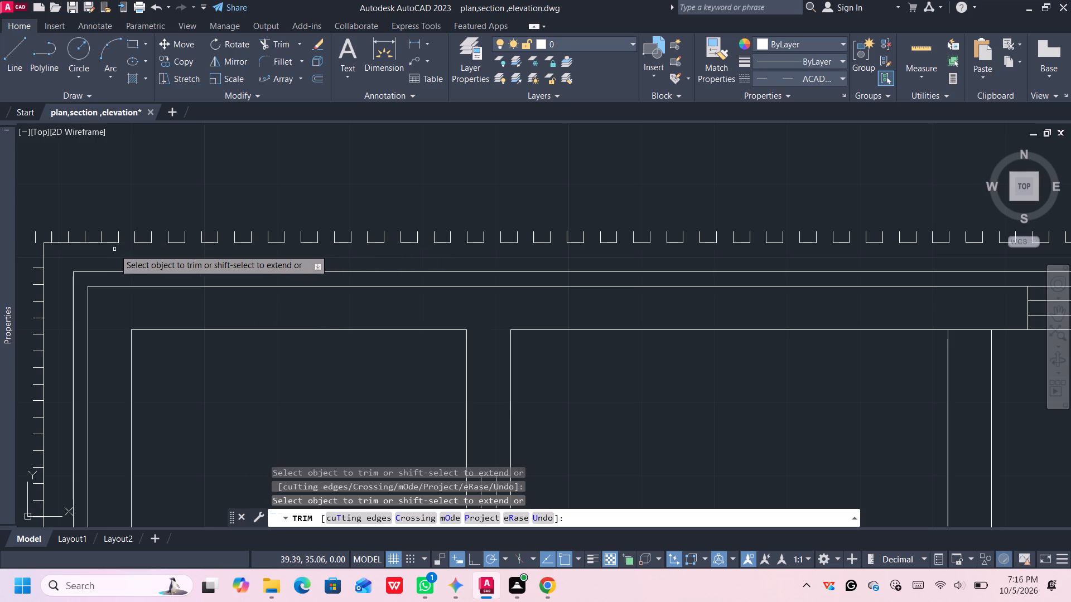
left_click(93, 247)
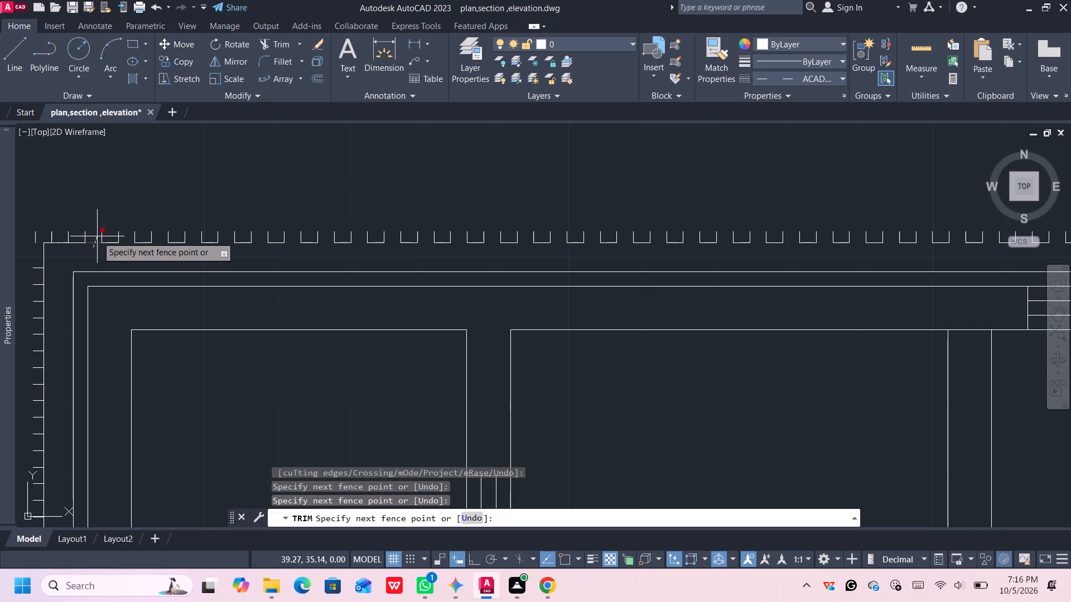
left_click(97, 242)
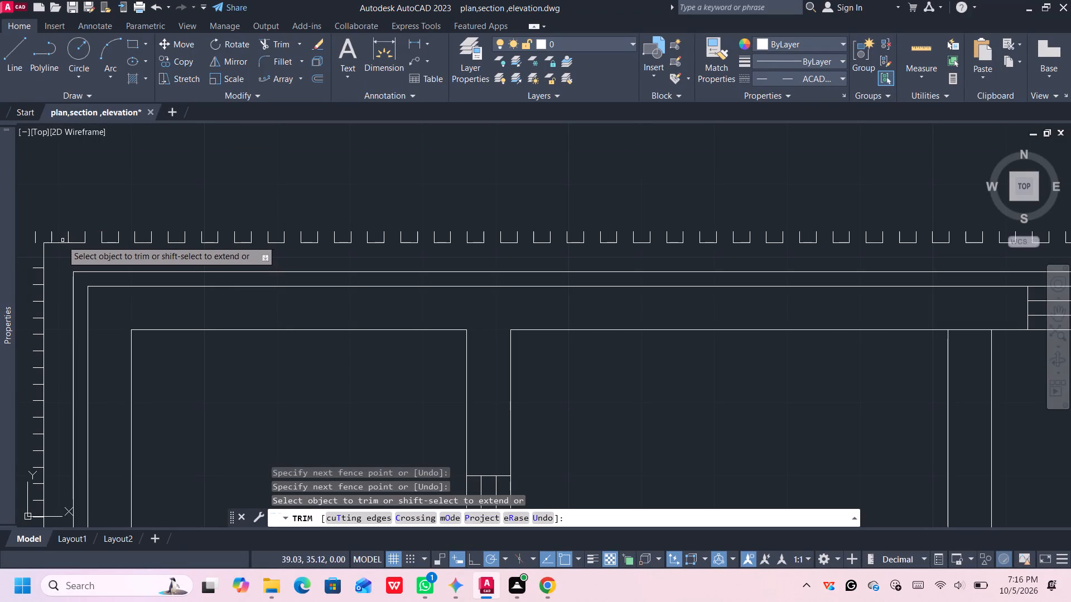
left_click(57, 244)
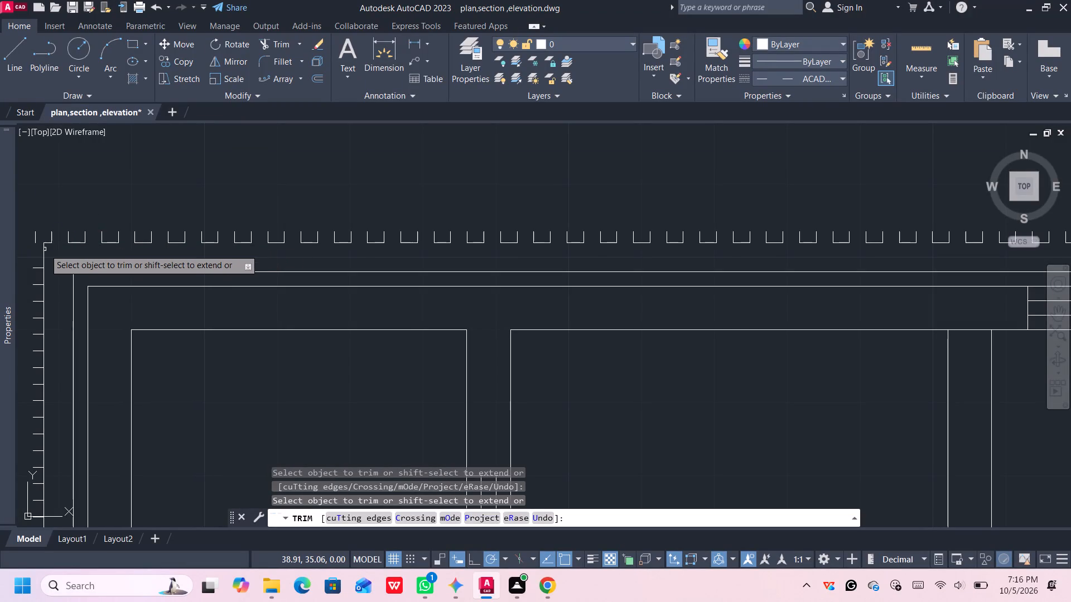
Trim every second segment between ticks from the left outer offset polyline, from the upper-left corner down to about the partition window's top.
left_click(45, 249)
left_click(43, 294)
scroll(45, 298, "down", 1)
middle_click_drag(45, 298, 64, 241)
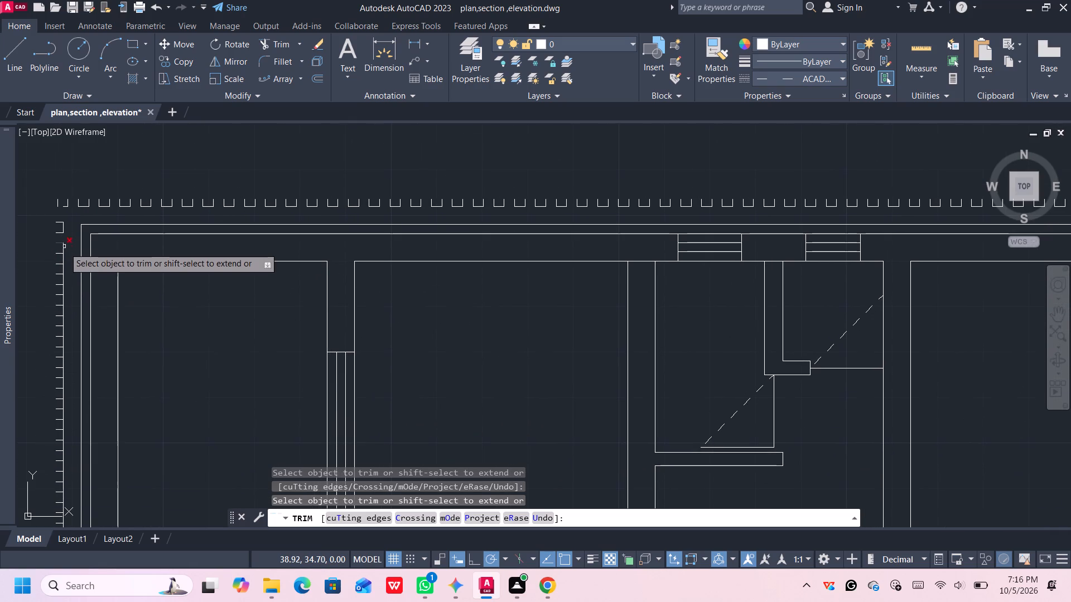
left_click(63, 260)
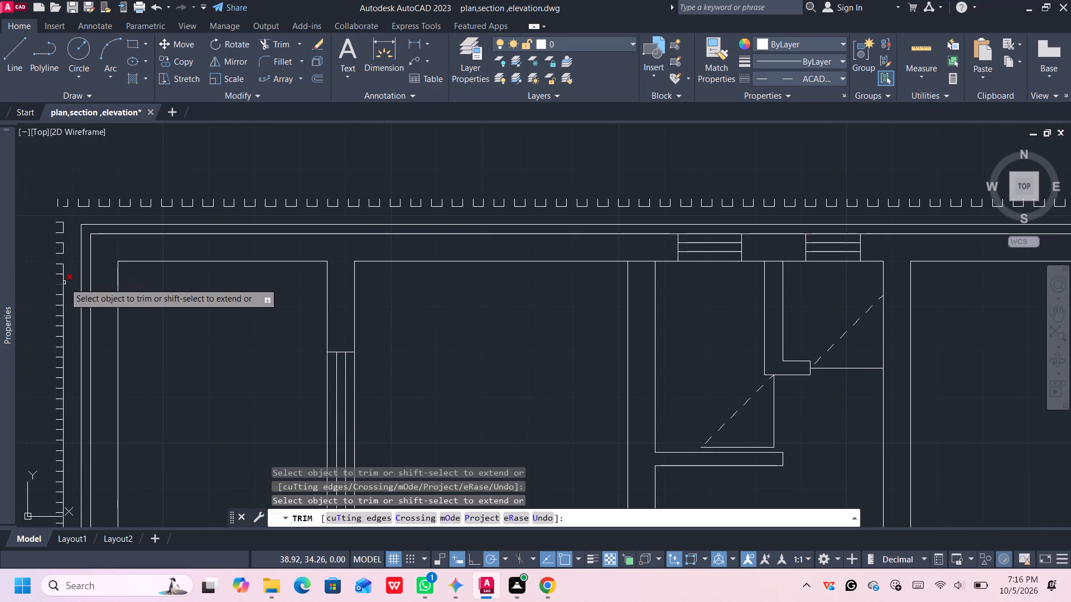
left_click(61, 280)
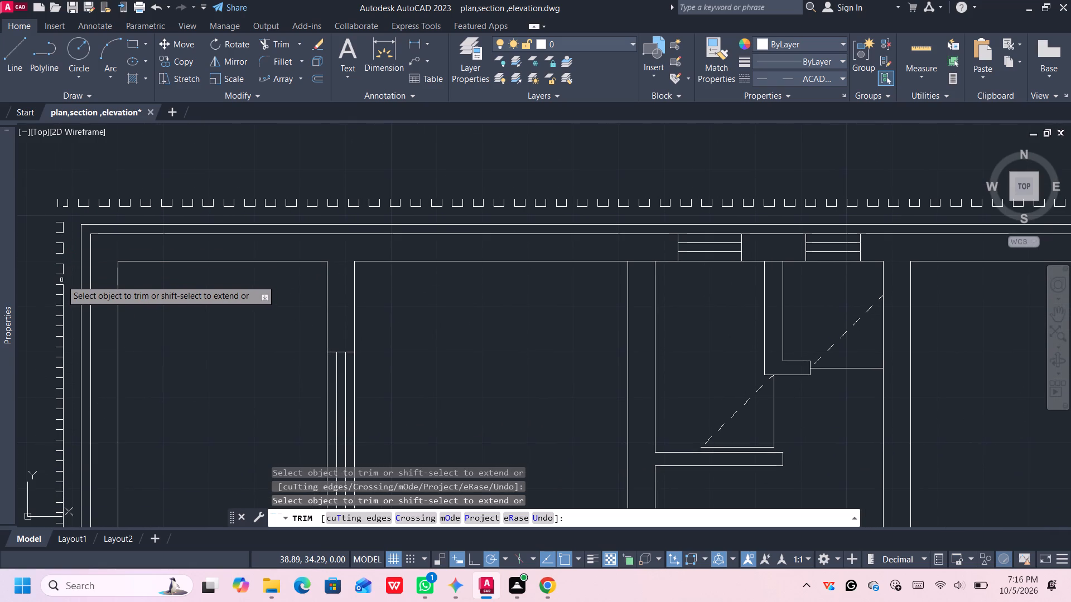
middle_click_drag(68, 331, 77, 268)
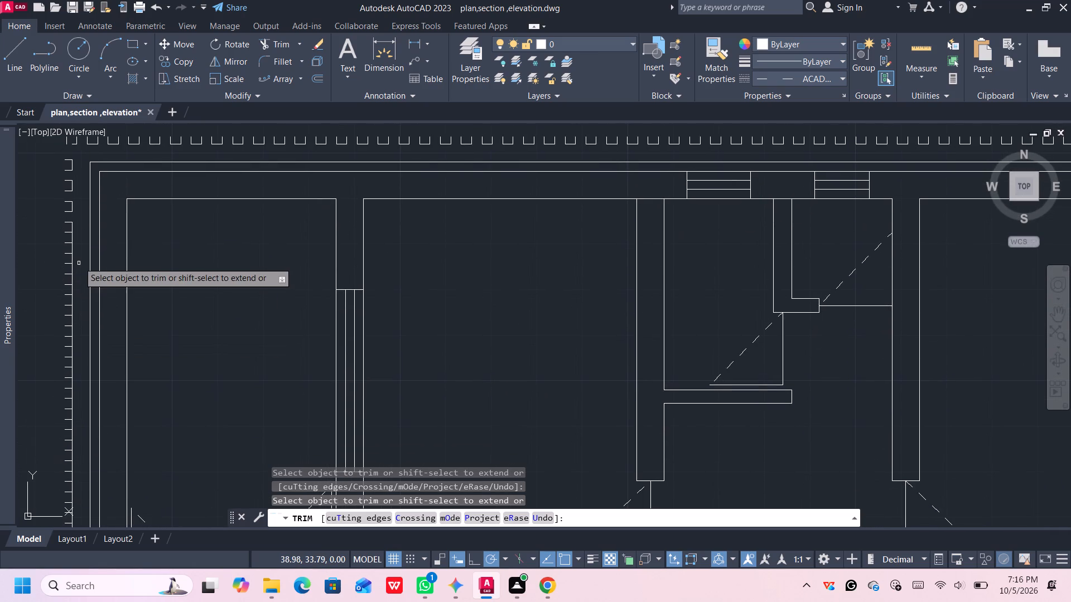
left_click(72, 240)
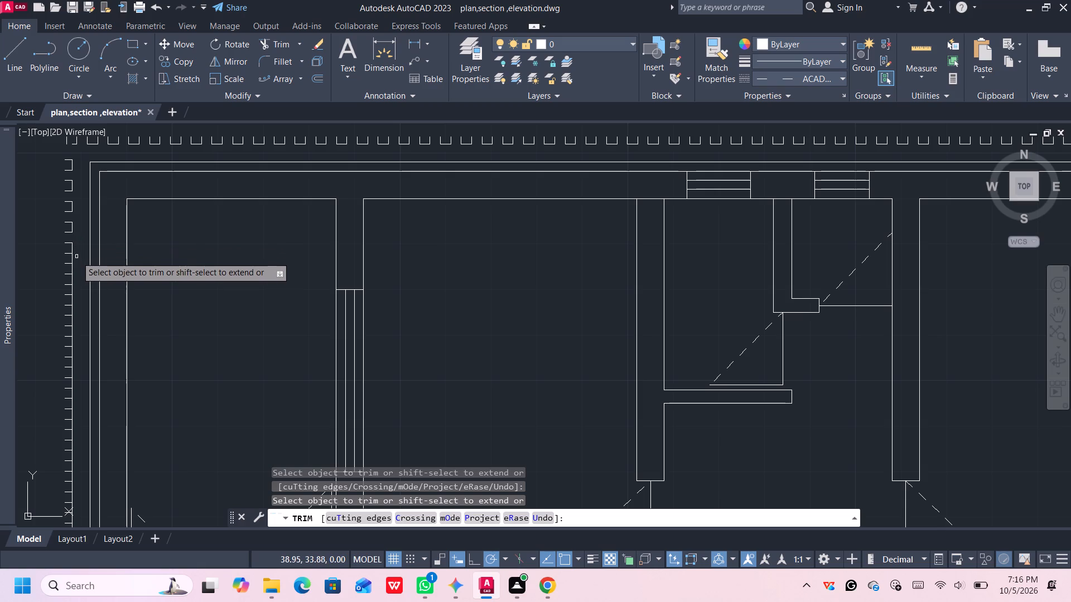
left_click(71, 262)
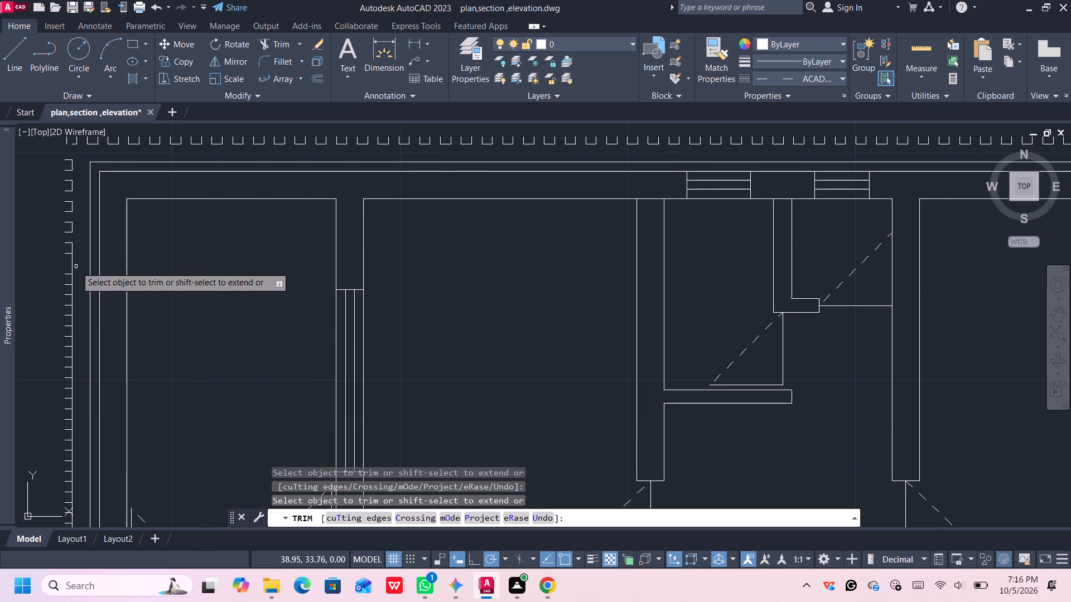
key("ctrl+z")
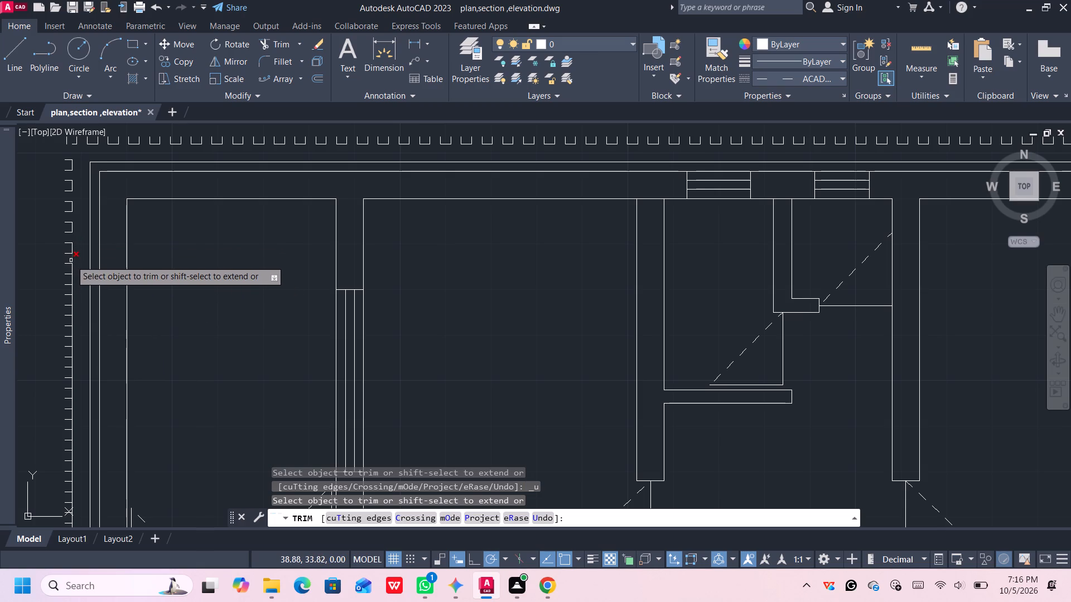
left_click(71, 260)
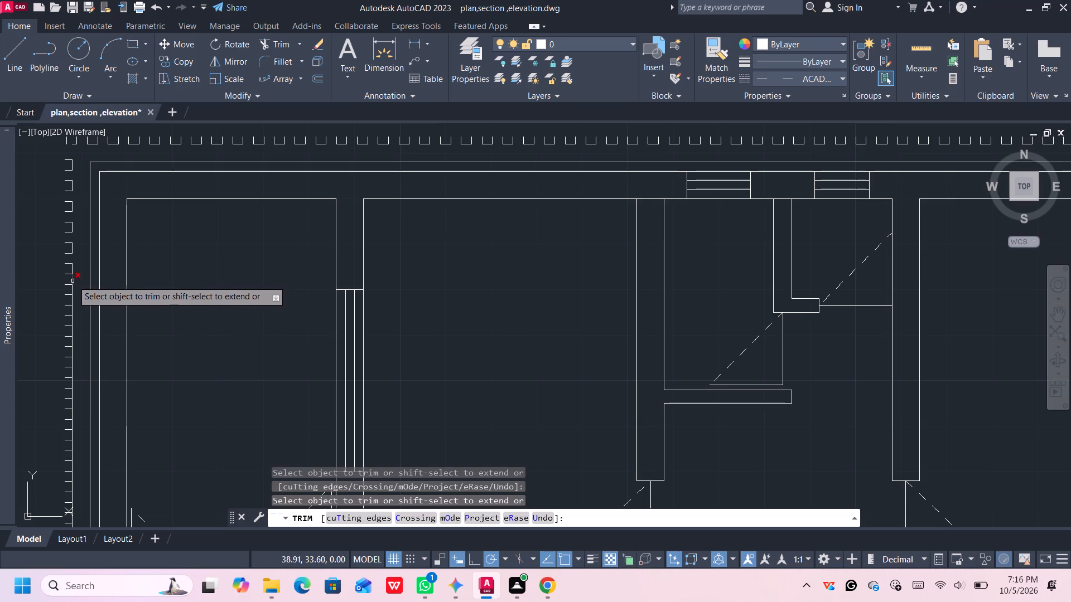
left_click(71, 280)
Trim every second segment between ticks from the left outer offset polyline, along the height of the upper-left room's partition window.
middle_click_drag(82, 304, 80, 253)
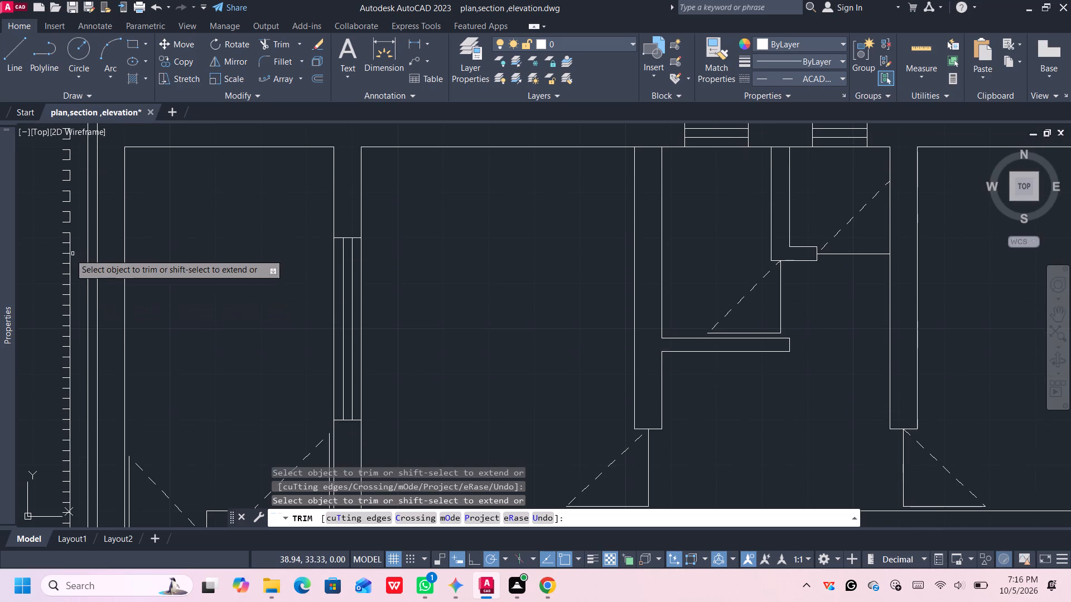
left_click(67, 248)
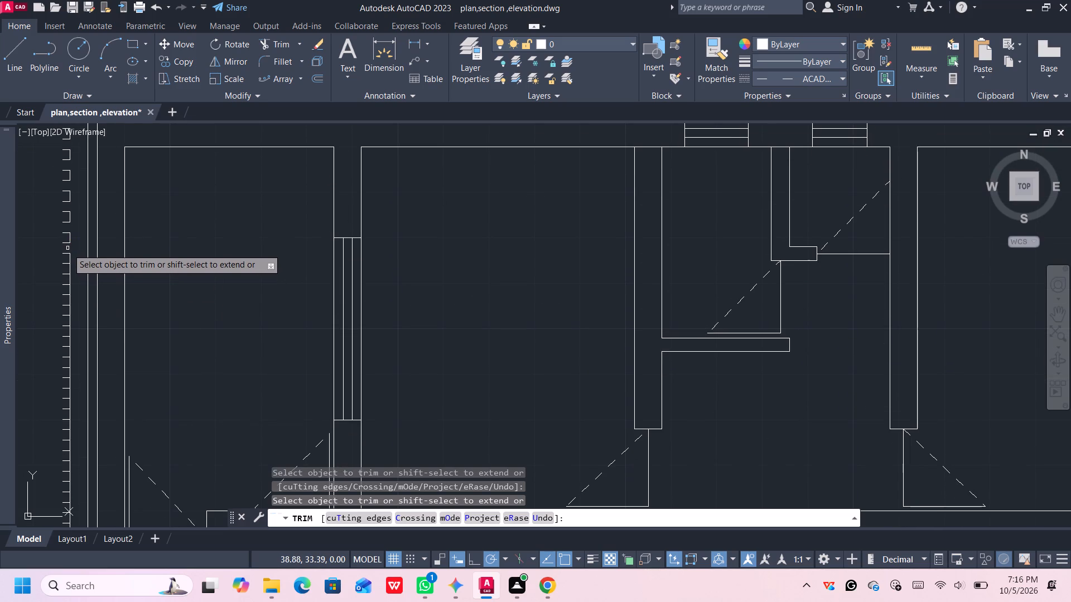
left_click(69, 270)
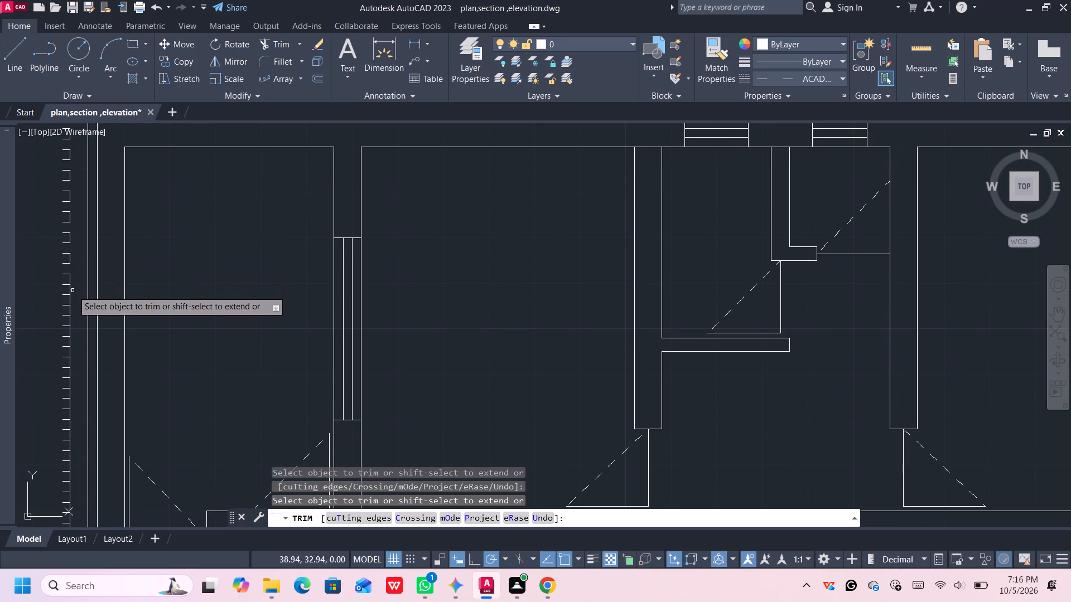
left_click(70, 290)
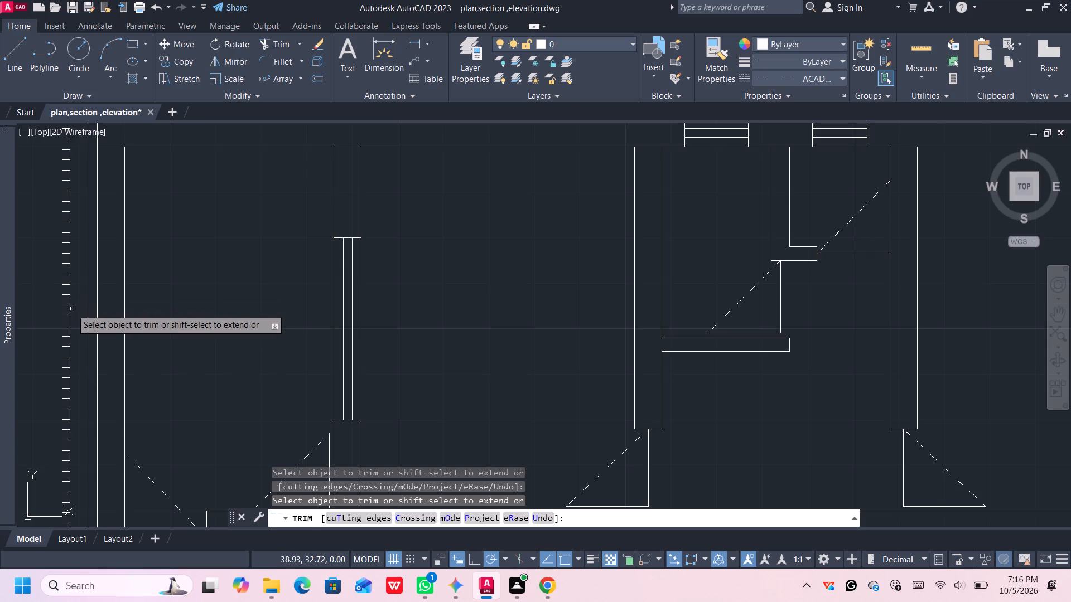
left_click(70, 310)
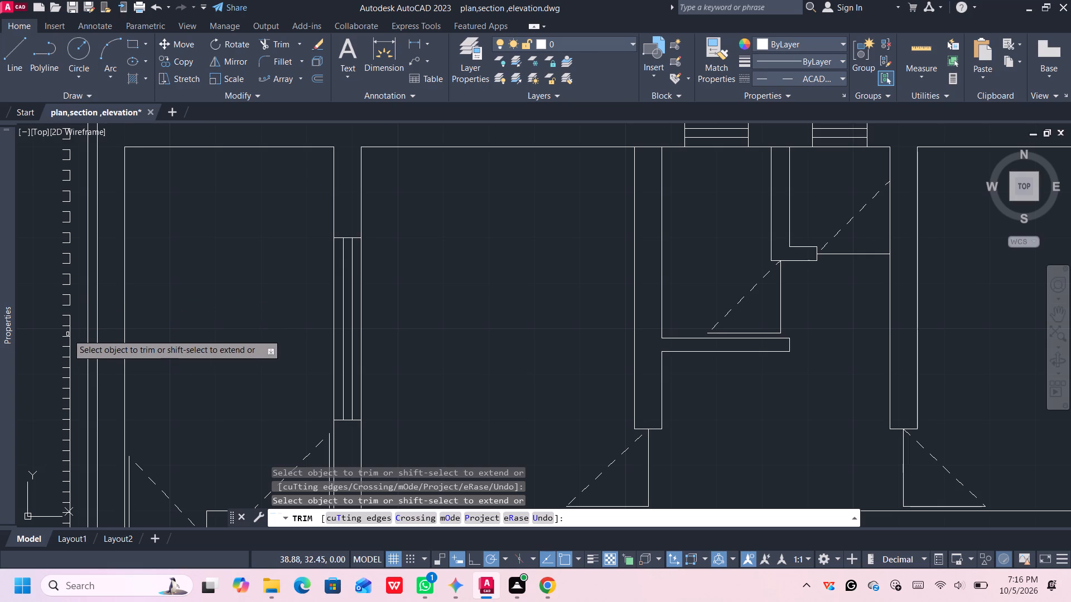
left_click(67, 333)
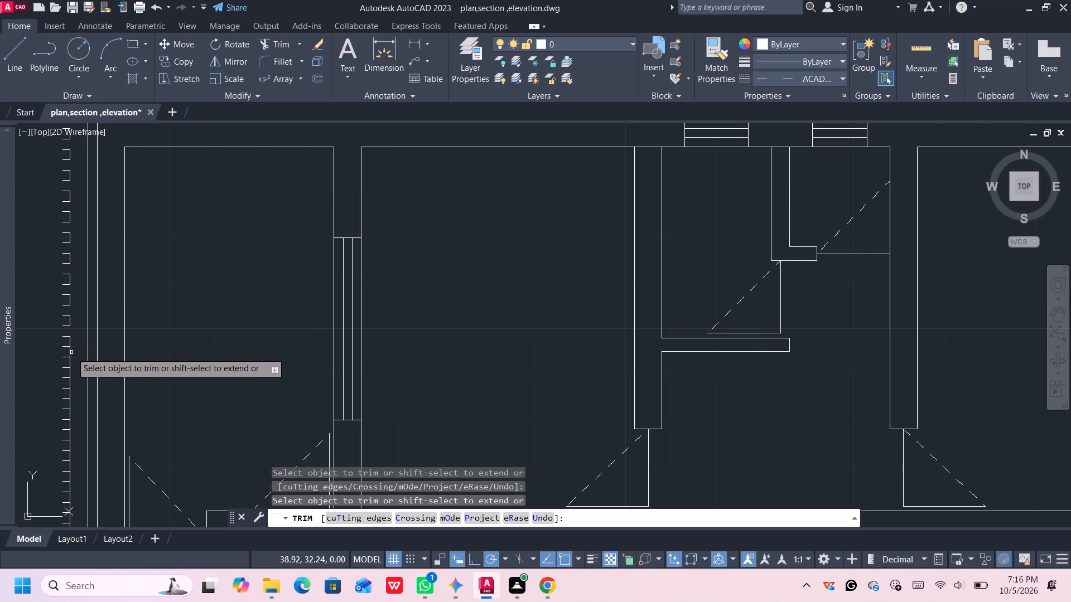
left_click(70, 352)
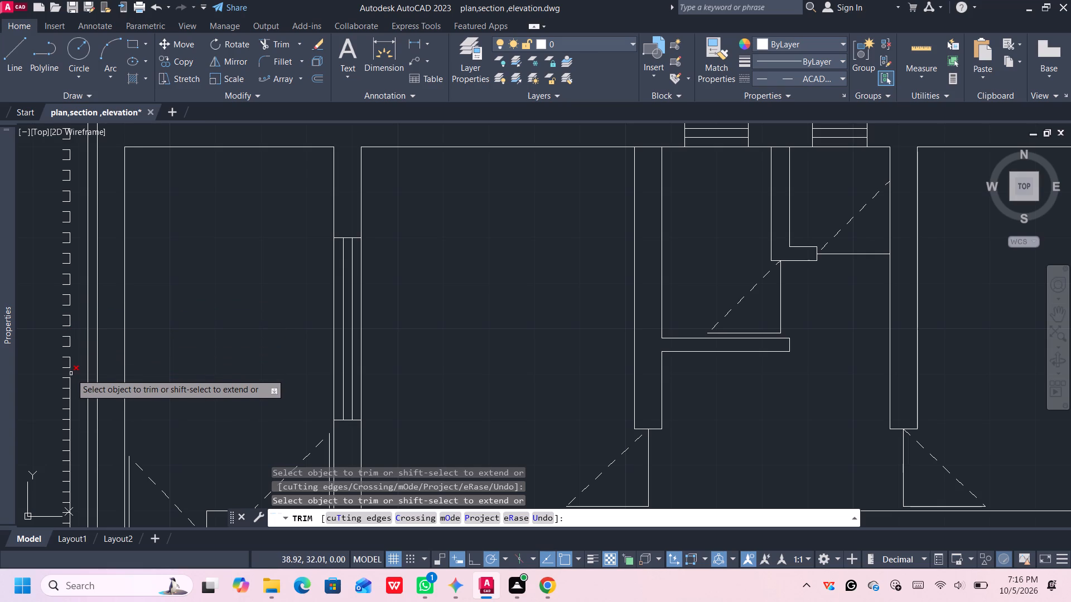
left_click(71, 373)
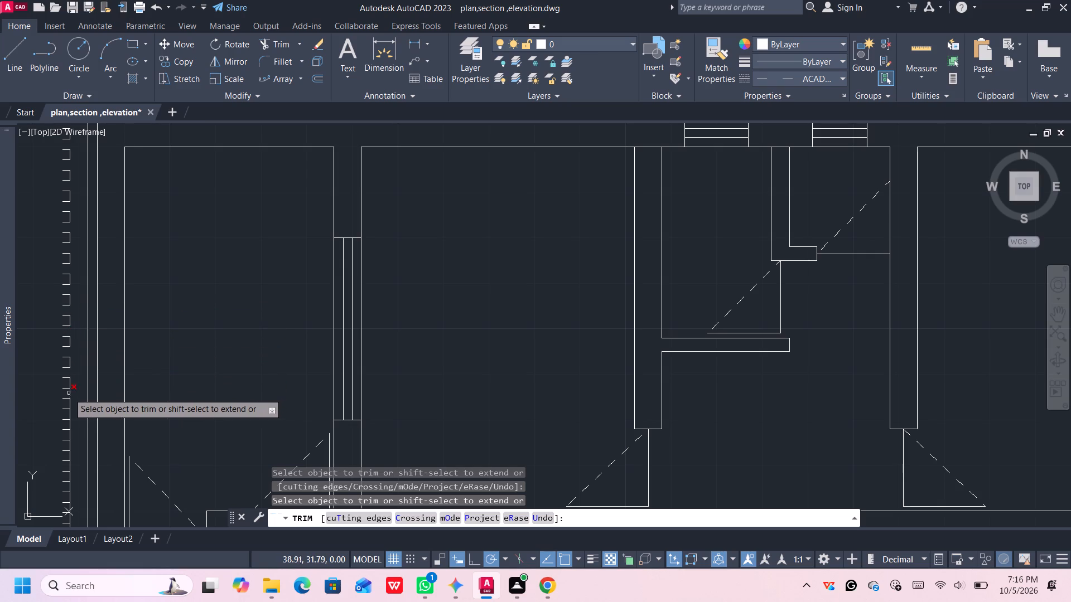
left_click(69, 393)
Trim every second segment between ticks from the left outer offset polyline, from the partition window's lower end down to beside the entrance steps.
middle_click_drag(69, 395, 77, 259)
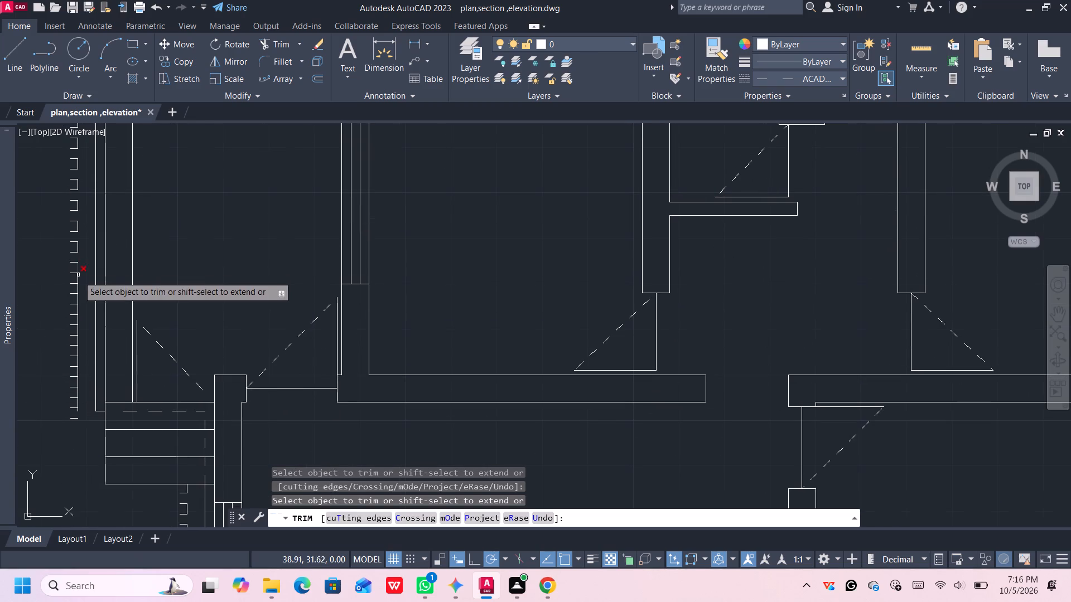
left_click(79, 279)
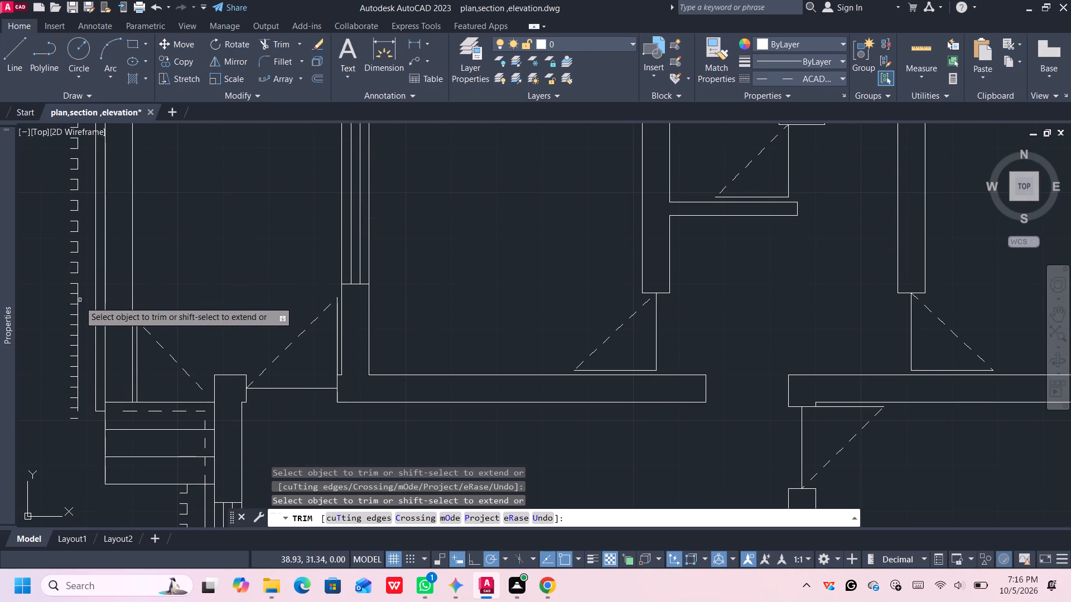
left_click(78, 300)
left_click(78, 322)
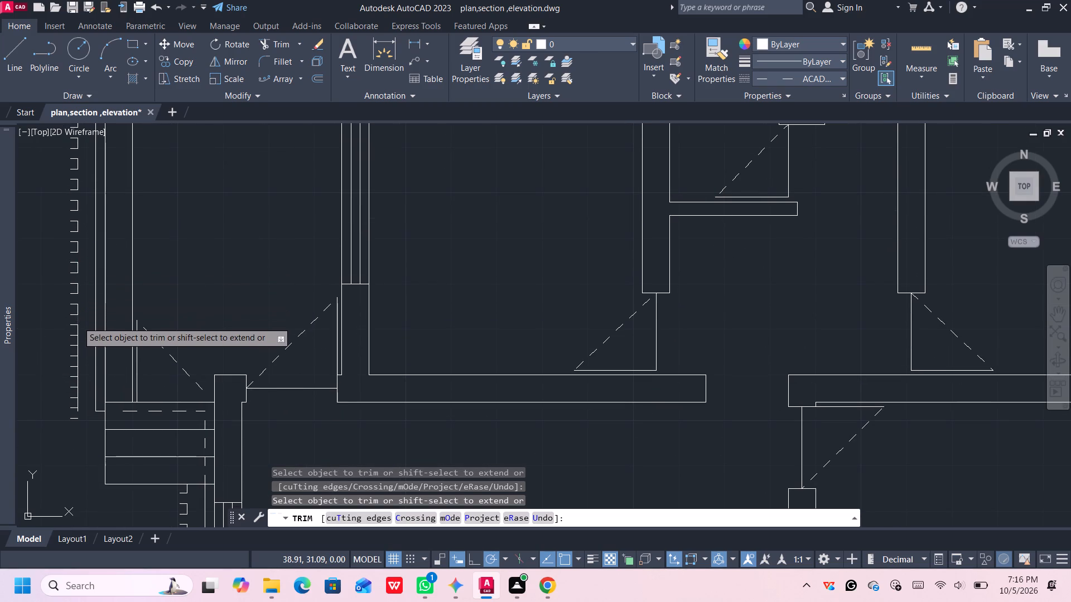
left_click(78, 342)
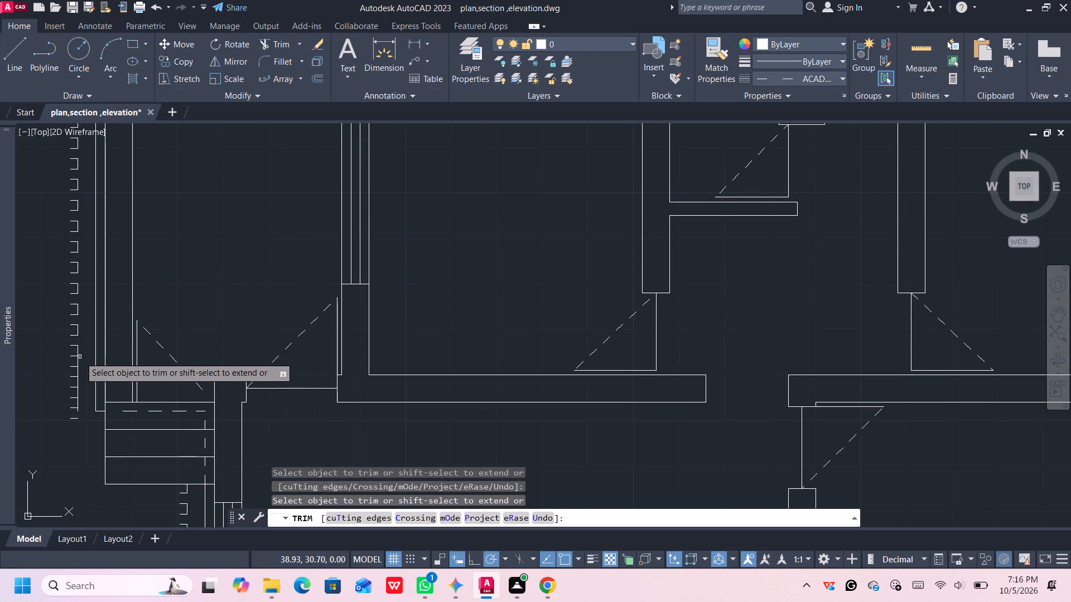
left_click(79, 361)
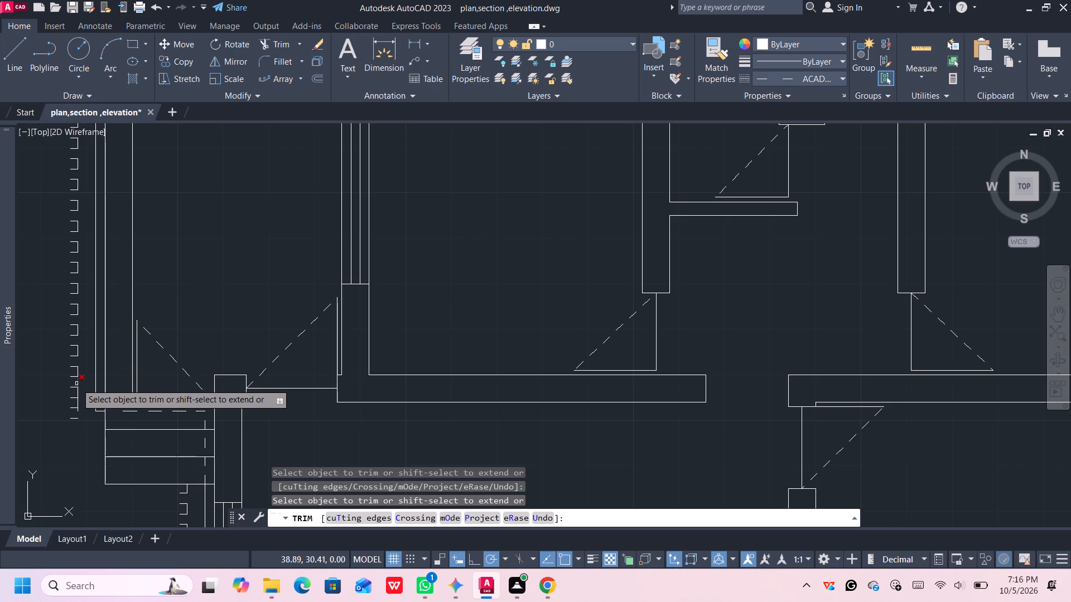
left_click(76, 383)
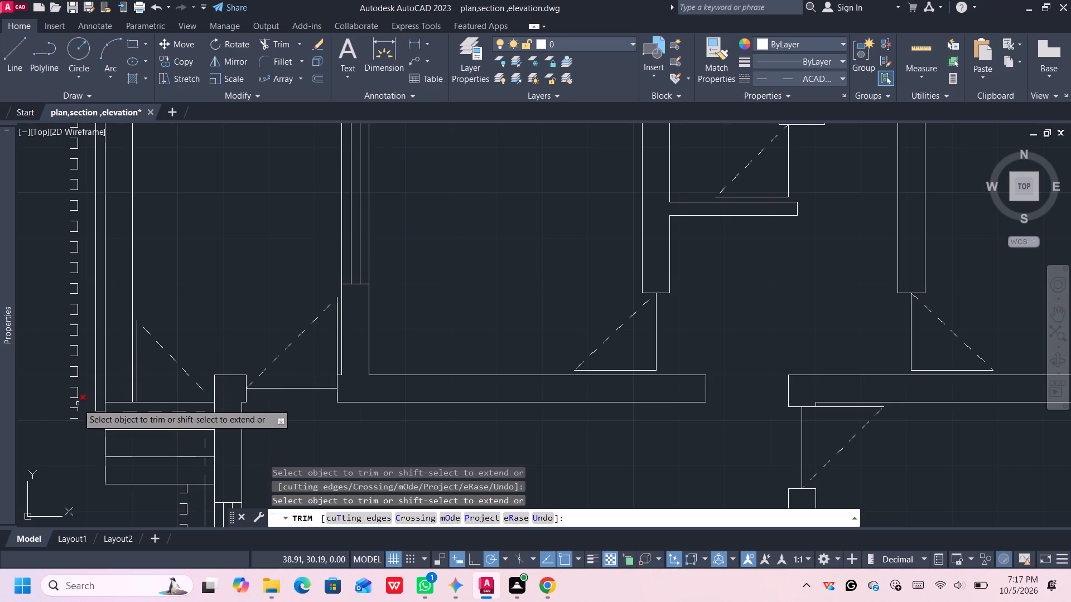
left_click(78, 404)
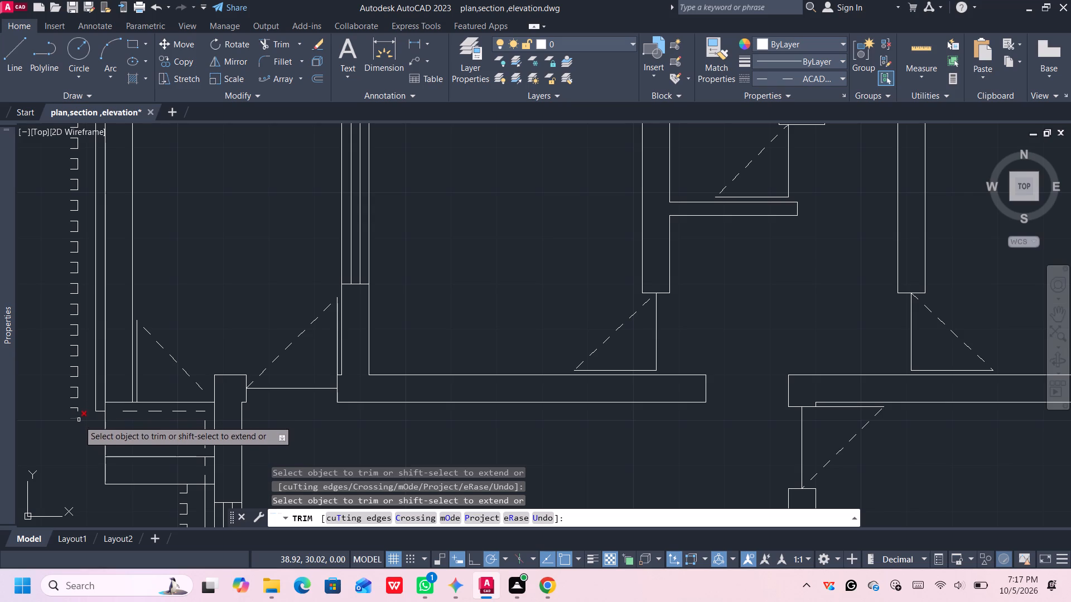
scroll(70, 419, "up", 1)
middle_click_drag(70, 417, 75, 415)
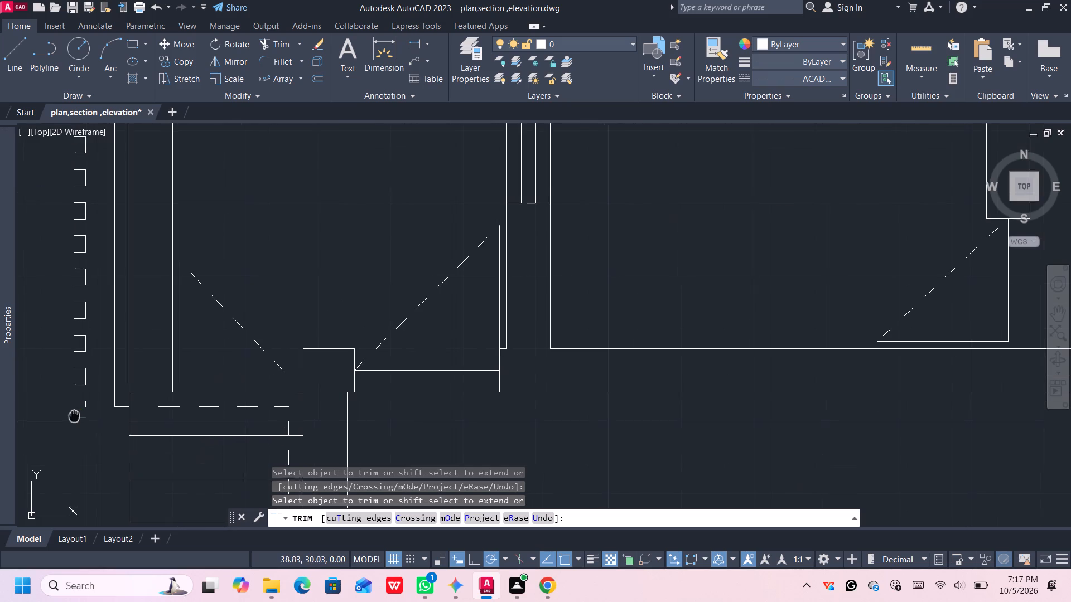
middle_click_drag(75, 415, 87, 413)
left_click(89, 415)
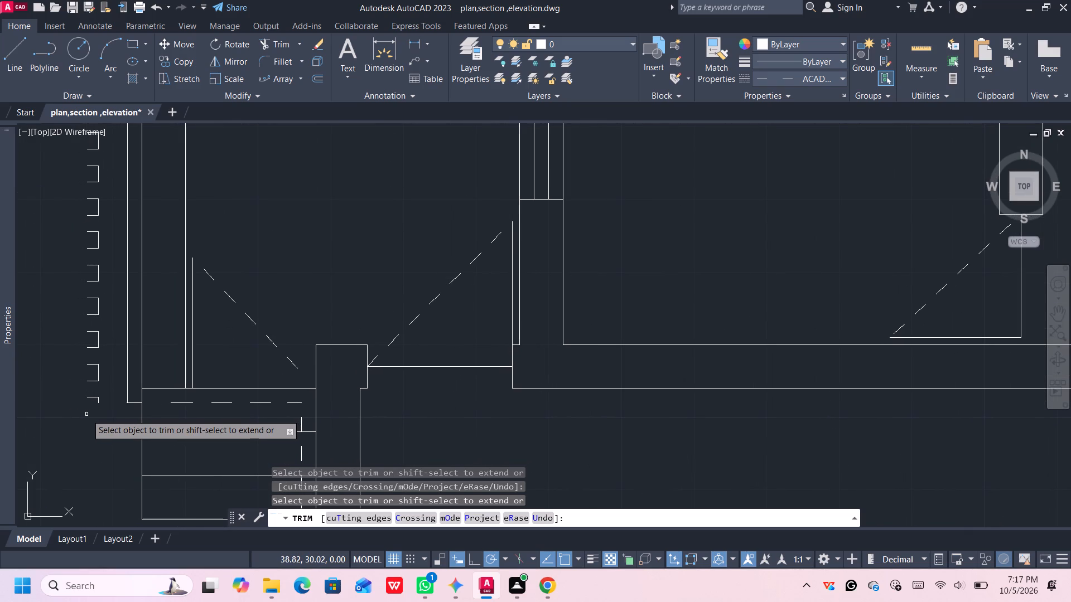
key("Escape")
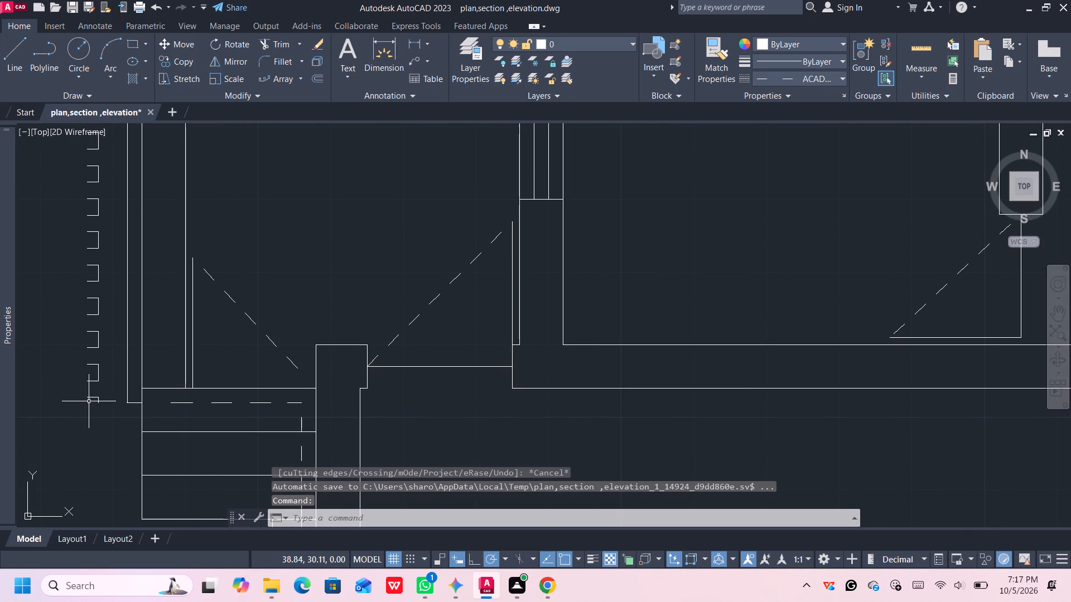
Erase all tick lines along the outer outline's upper-left side and its whole top side, leaving only the dashes.
left_click(89, 401)
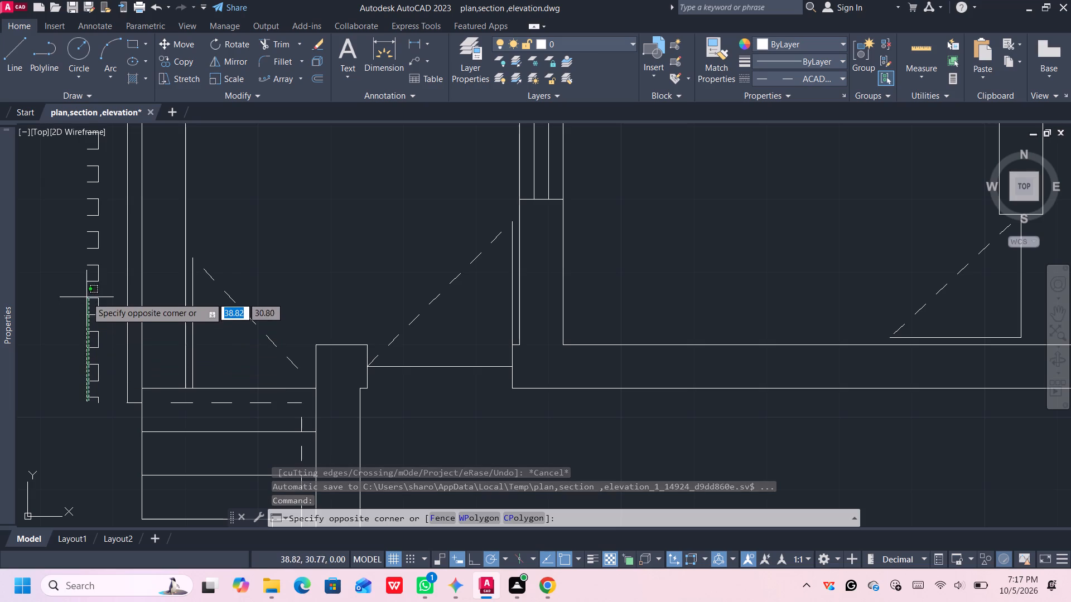
middle_click(88, 269)
middle_click(88, 270)
middle_click_drag(94, 280, 111, 331)
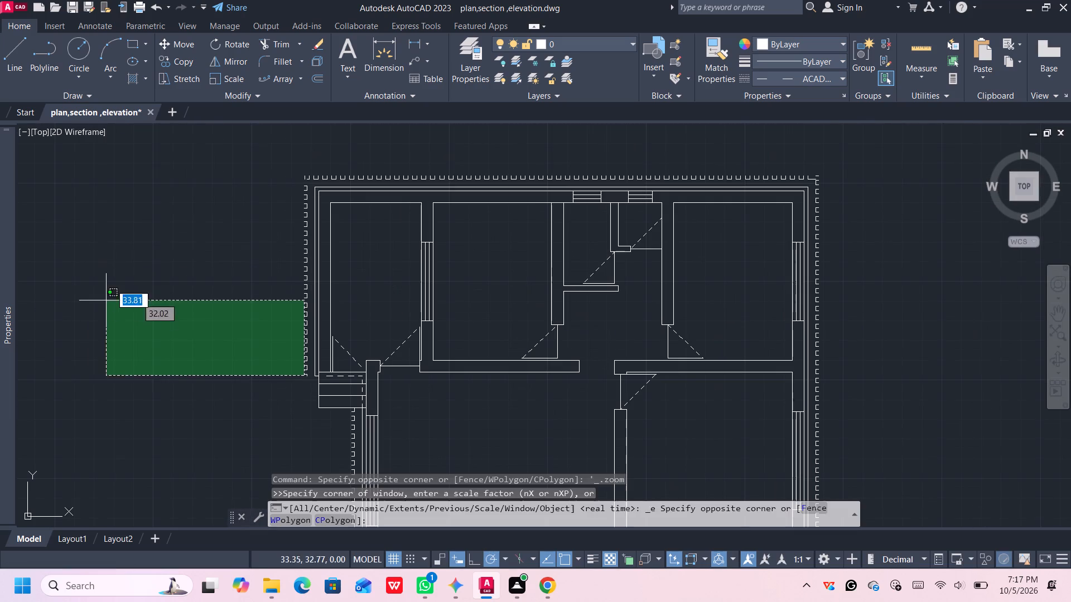
left_click(192, 168)
scroll(318, 174, "up", 3)
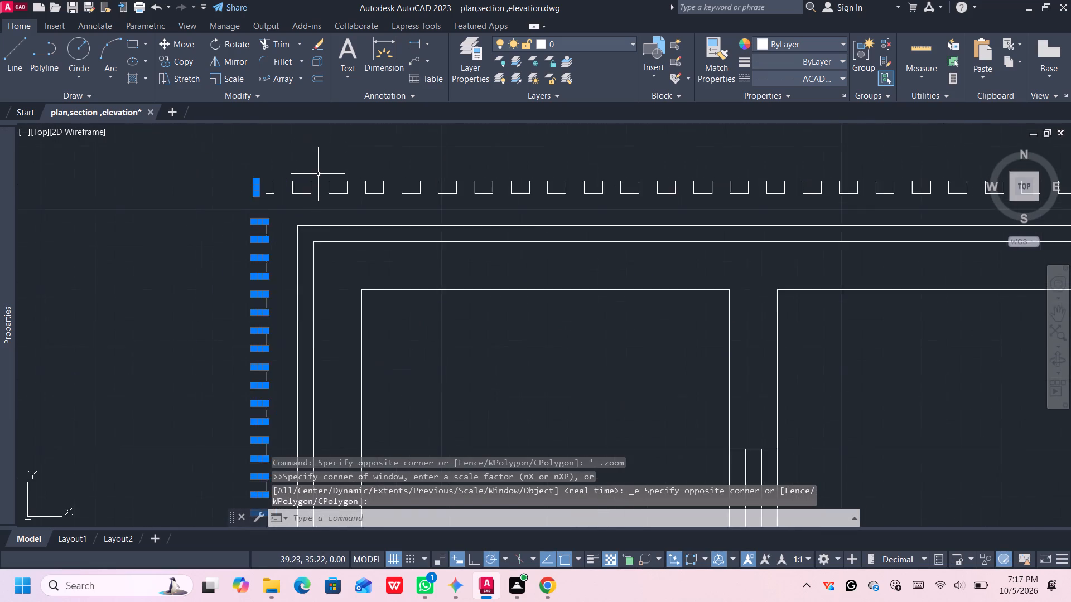
scroll(317, 175, "down", 1)
scroll(300, 189, "up", 3)
middle_click(288, 190)
middle_click_drag(285, 192, 134, 338)
middle_click(134, 338)
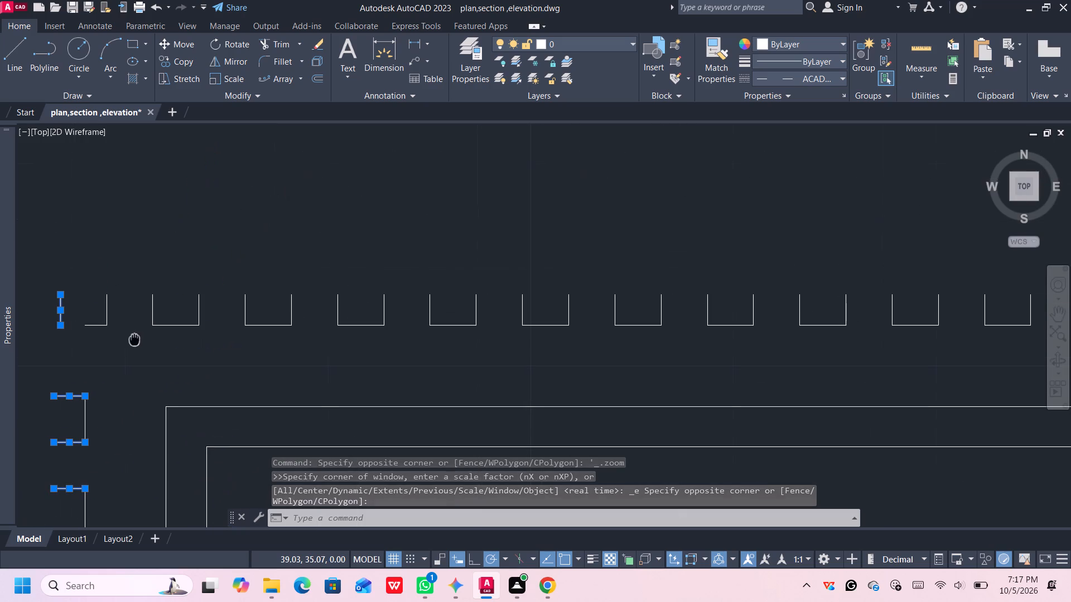
left_click_drag(63, 274, 201, 290)
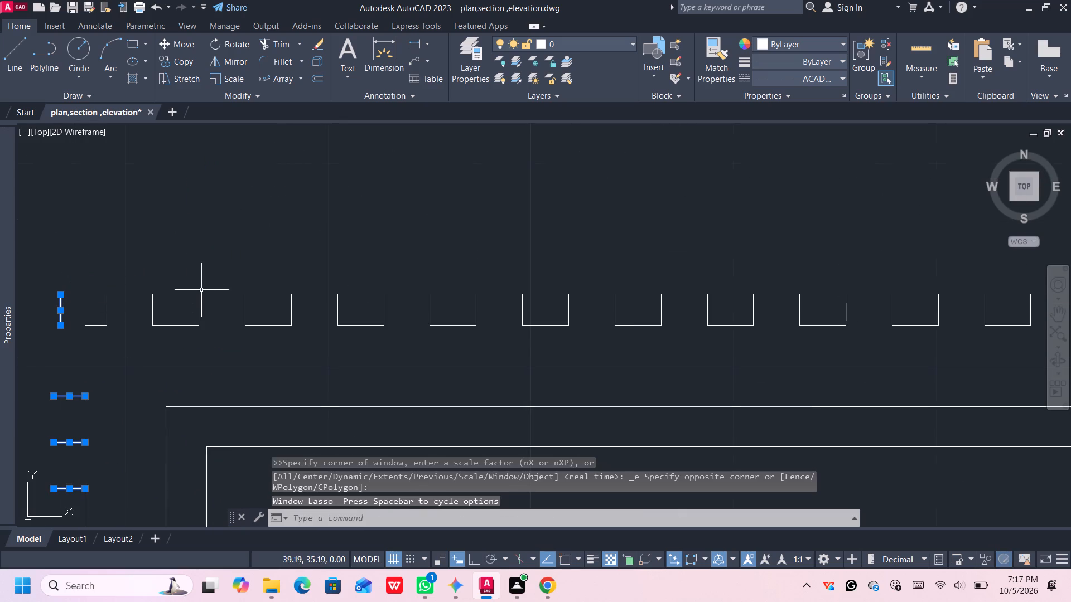
scroll(93, 291, "down", 4)
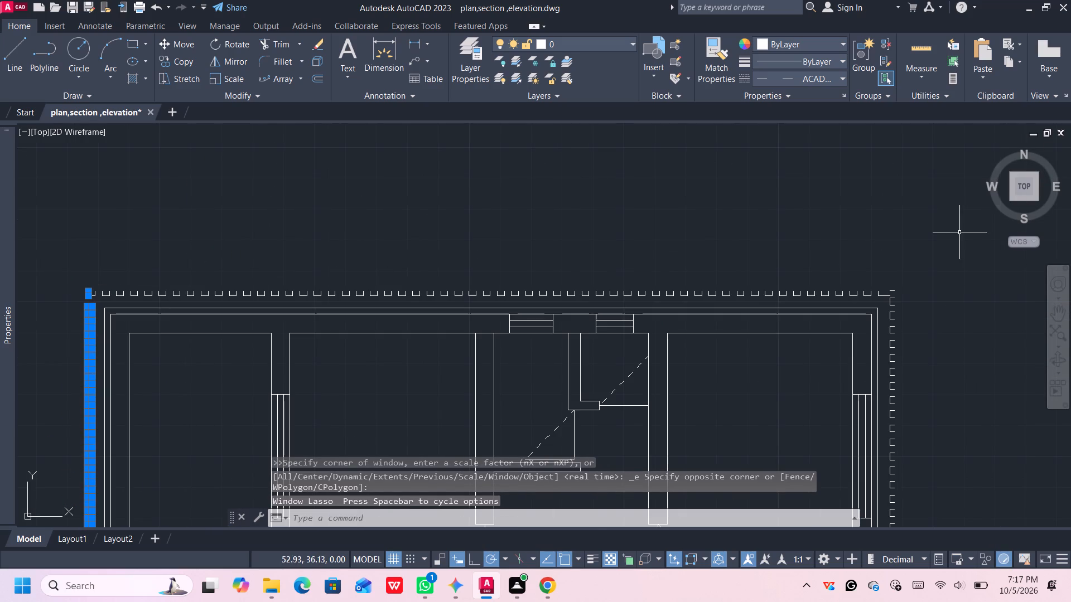
scroll(898, 285, "up", 2)
left_click_drag(895, 286, 894, 287)
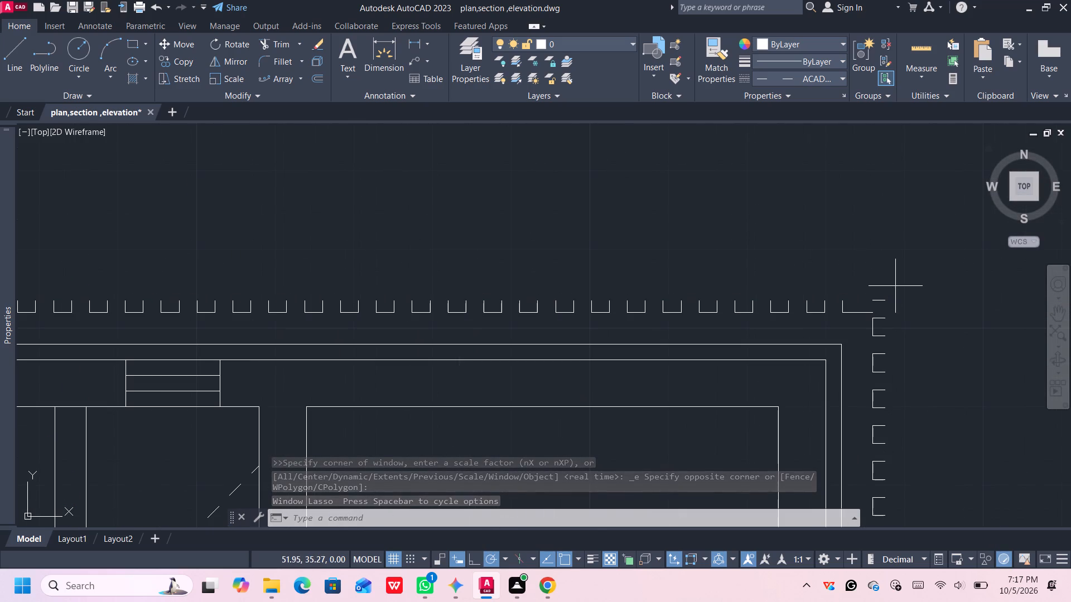
left_click_drag(894, 287, 890, 291)
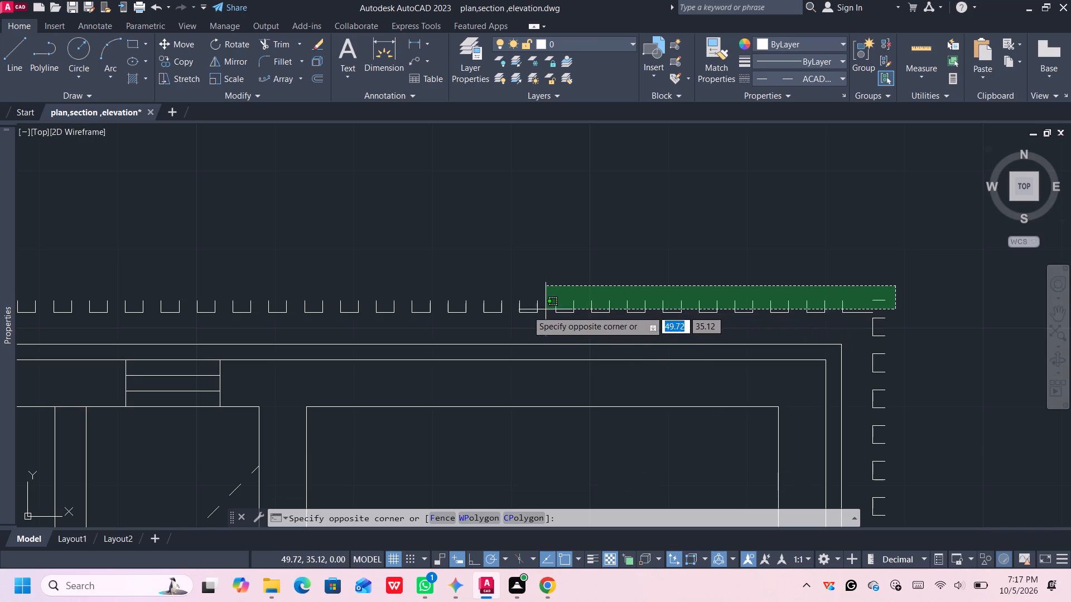
scroll(477, 311, "down", 2)
middle_click_drag(456, 305, 901, 259)
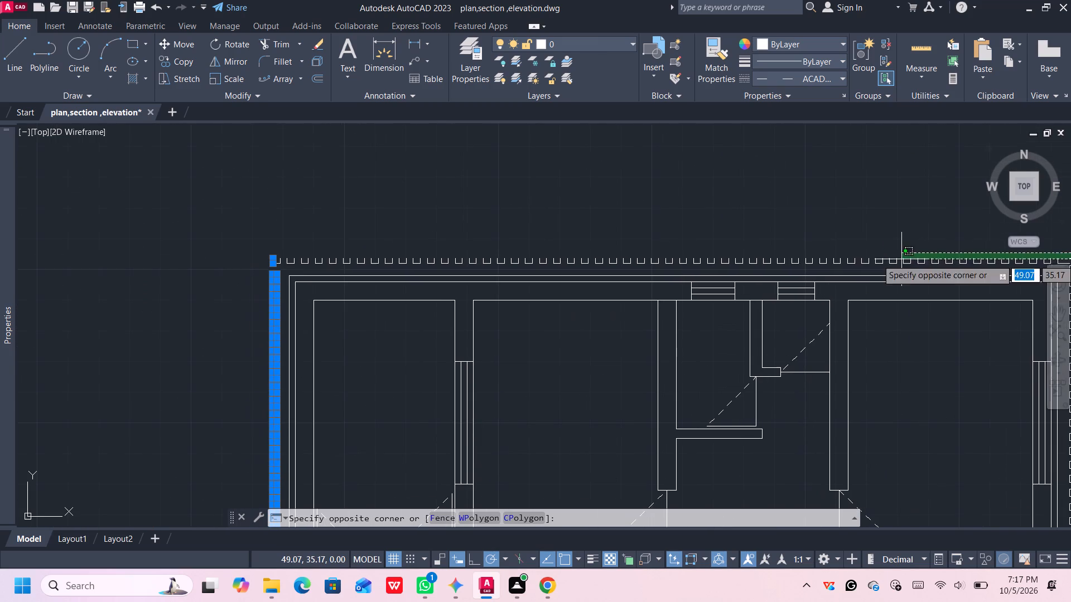
left_click(267, 261)
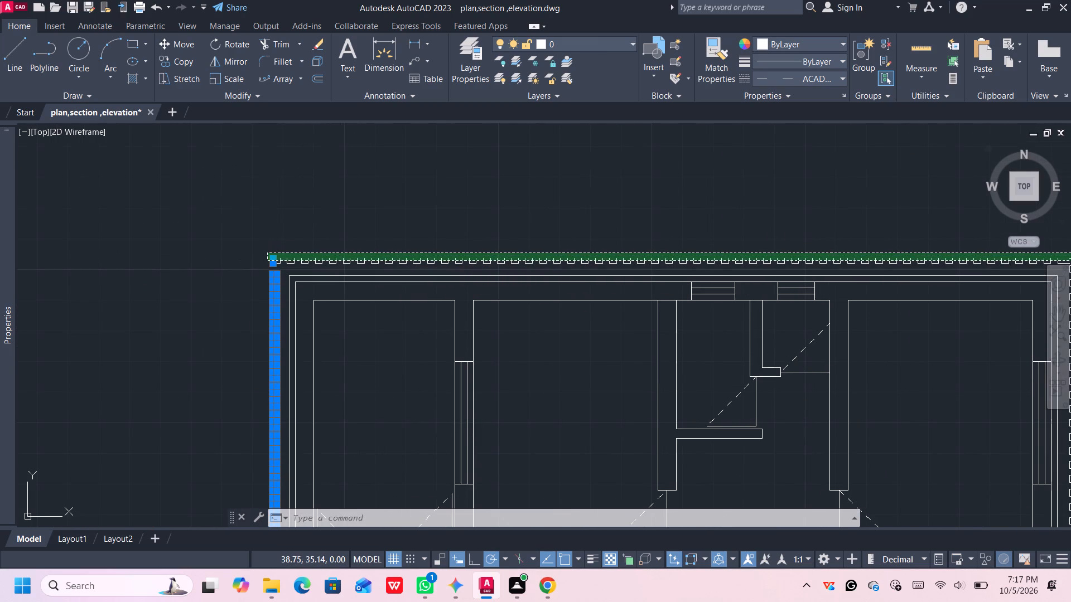
scroll(405, 279, "down", 3)
middle_click_drag(606, 303, 605, 304)
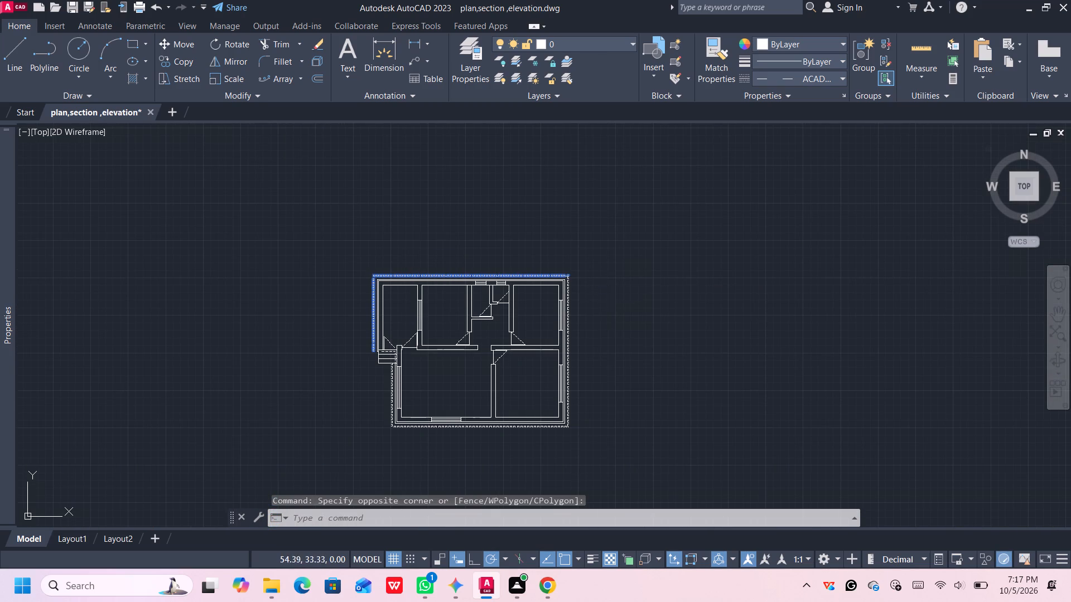
middle_click_drag(605, 304, 555, 239)
key("Delete")
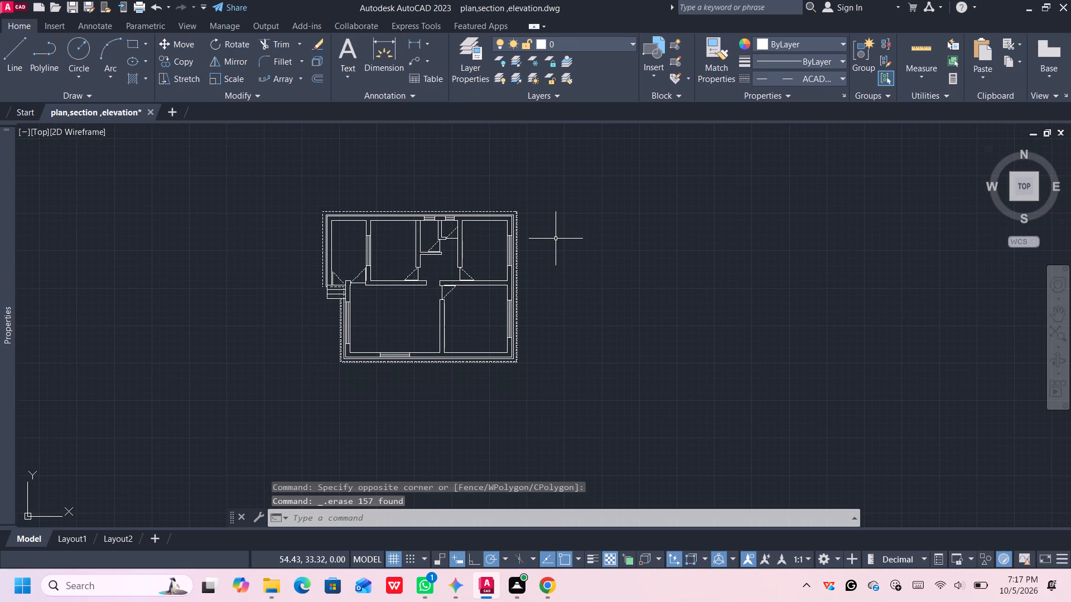
Erase all tick lines along the outer outline's right side, from the upper-right corner down to the lower-right corner.
scroll(534, 225, "up", 3)
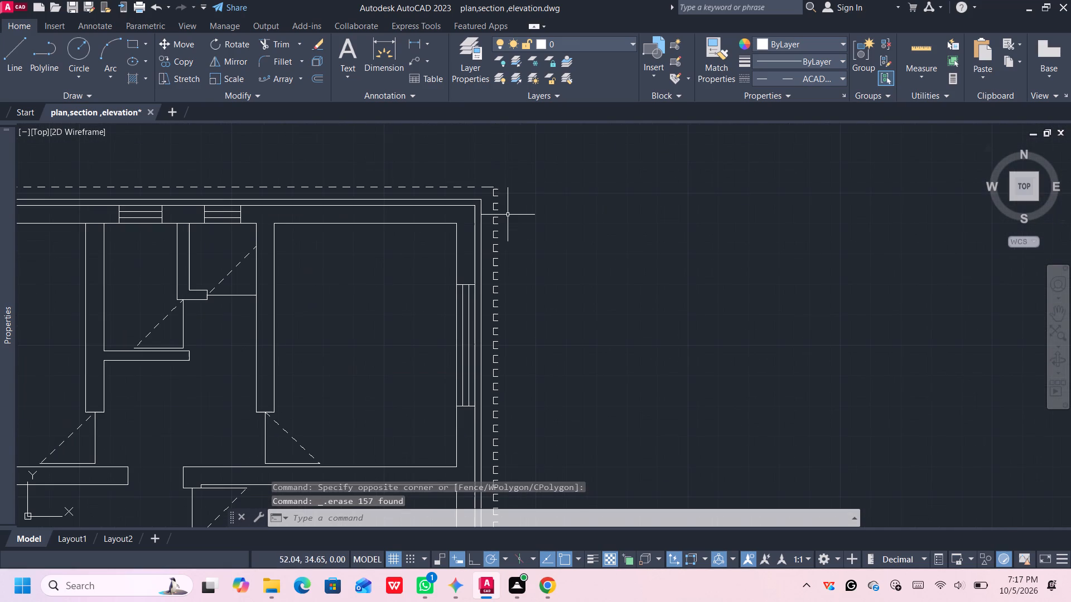
scroll(499, 201, "up", 2)
left_click(496, 162)
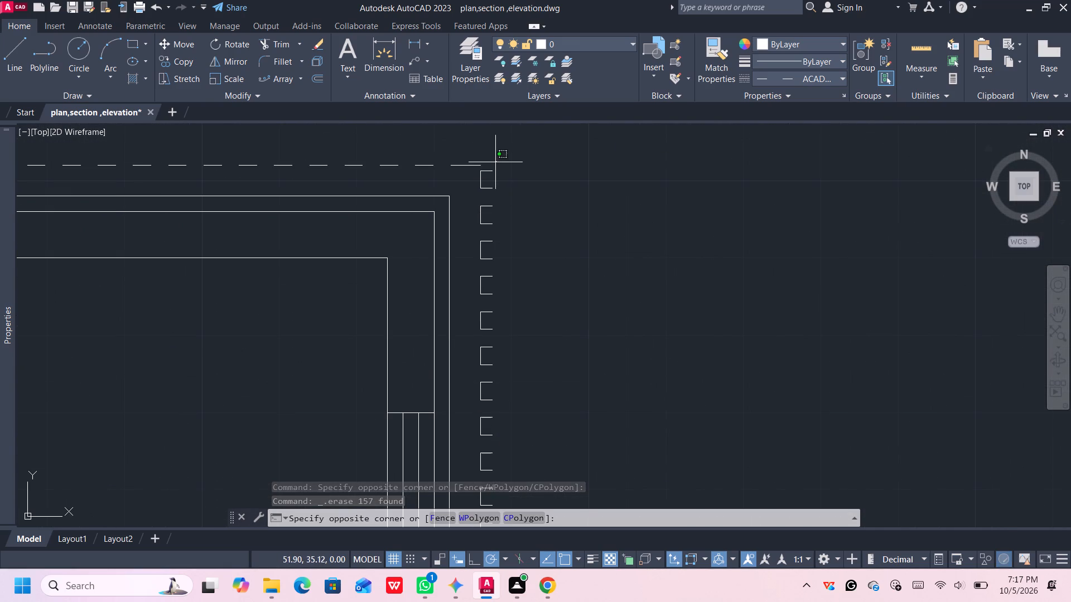
scroll(496, 308, "down", 1)
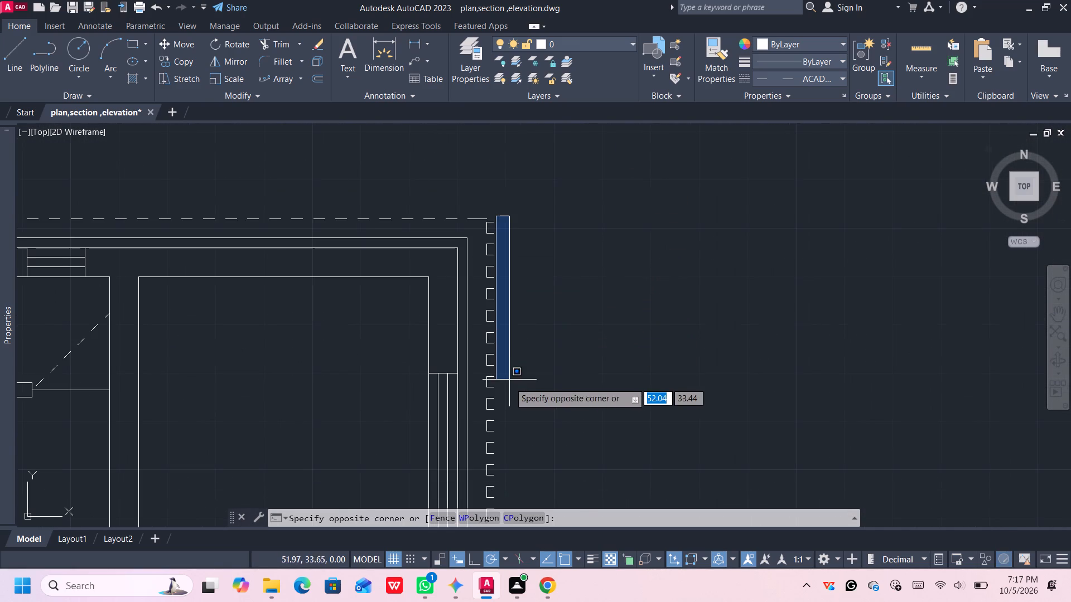
middle_click_drag(509, 384, 493, 117)
scroll(493, 117, "up", 1)
scroll(483, 292, "down", 1)
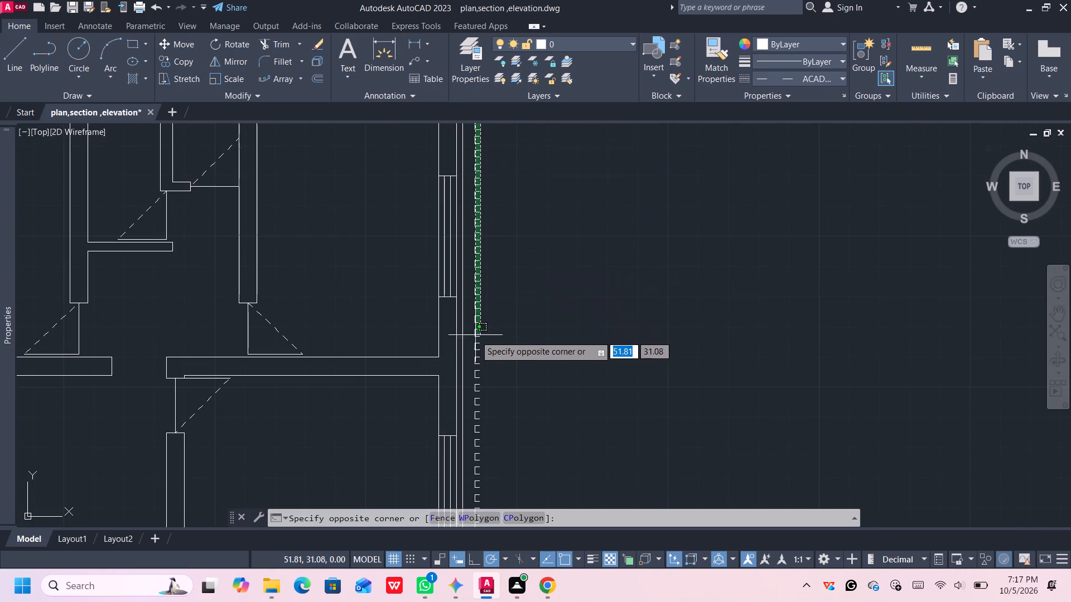
scroll(481, 371, "down", 1)
middle_click_drag(485, 388, 460, 114)
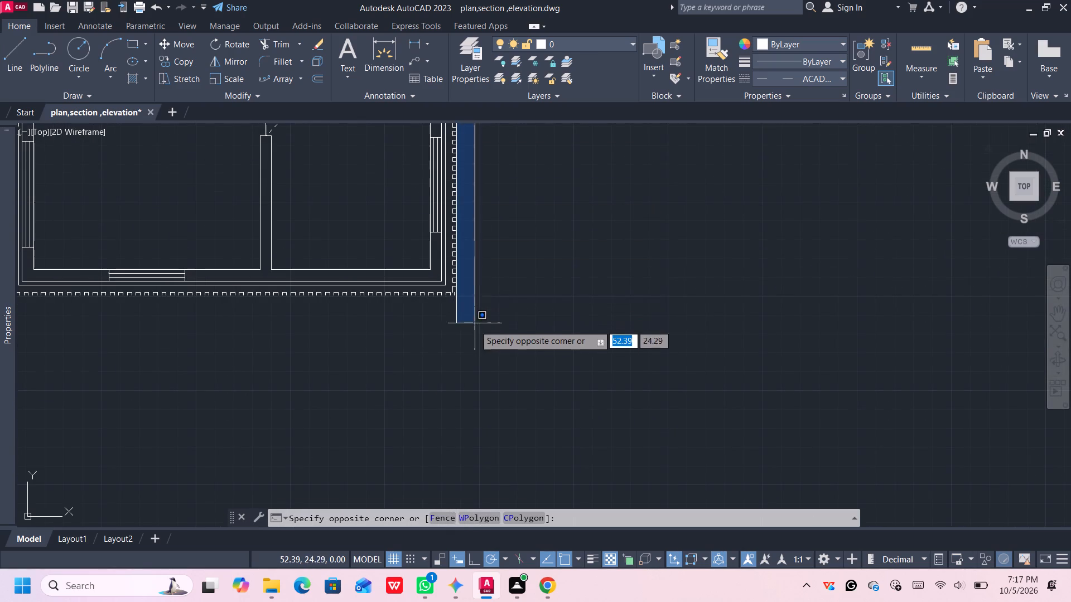
scroll(456, 299, "up", 2)
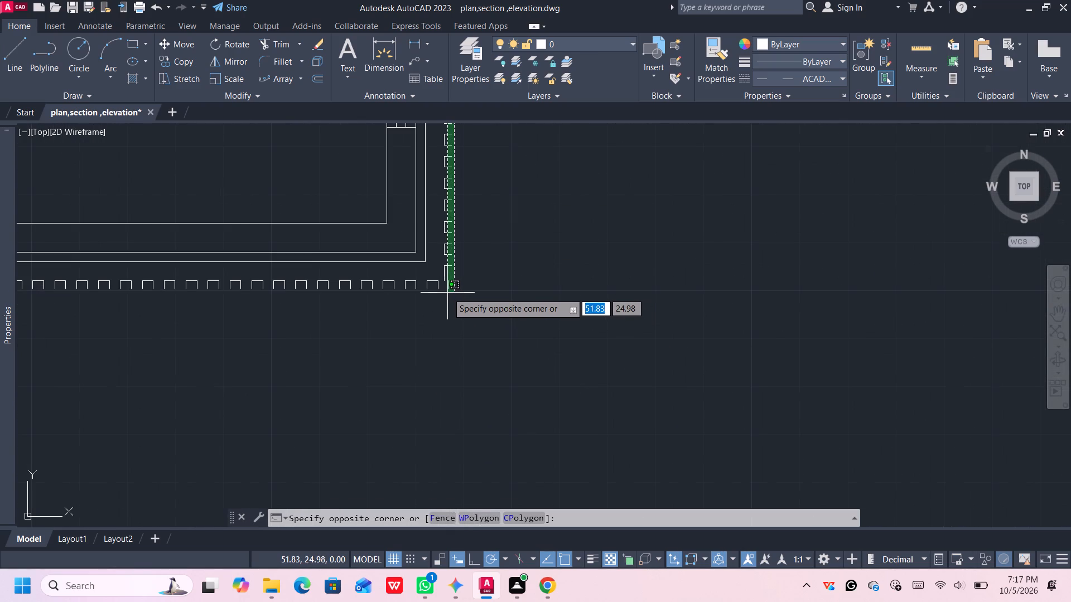
left_click(447, 293)
key("Delete")
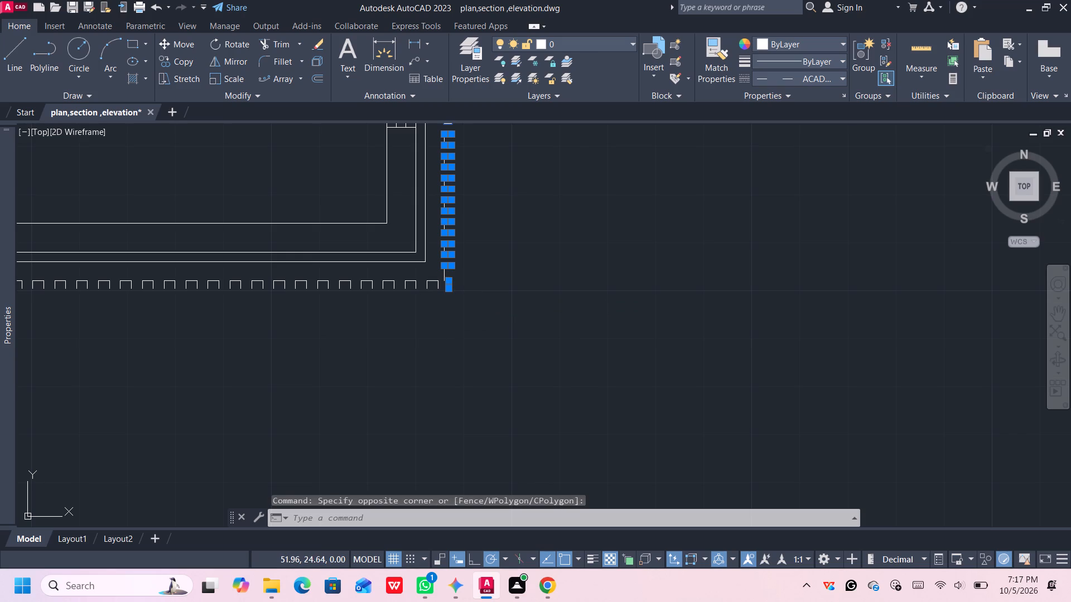
Erase all tick lines along the outer outline's bottom side and its lower-left side up to the entrance steps.
middle_click_drag(444, 288, 557, 285)
middle_click_drag(569, 285, 602, 285)
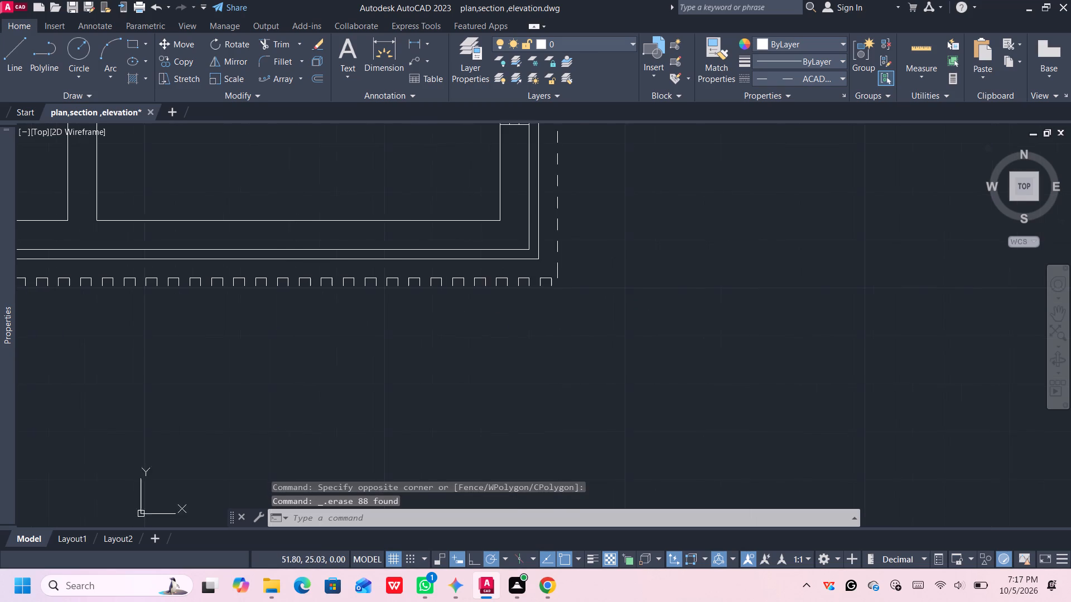
middle_click_drag(602, 285, 610, 283)
scroll(617, 290, "down", 2)
middle_click_drag(591, 313, 665, 294)
scroll(669, 275, "up", 1)
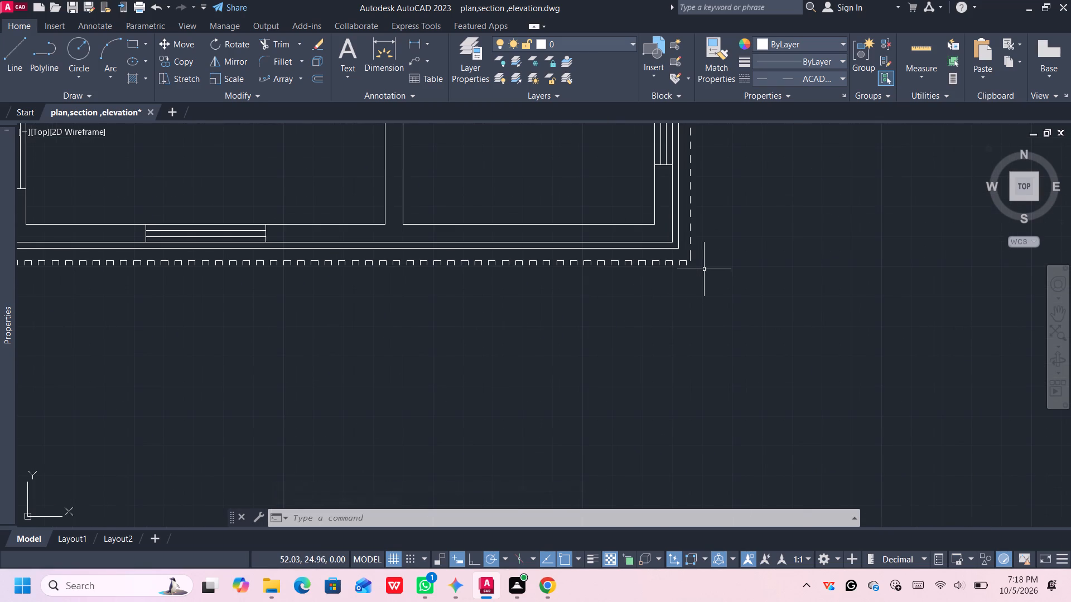
left_click(701, 267)
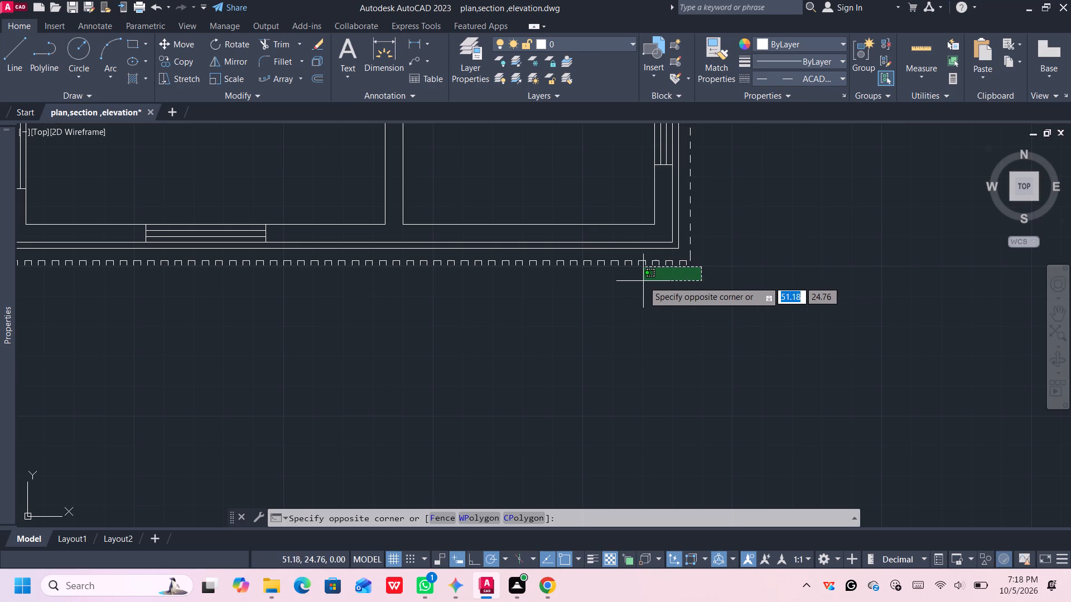
left_click(597, 278)
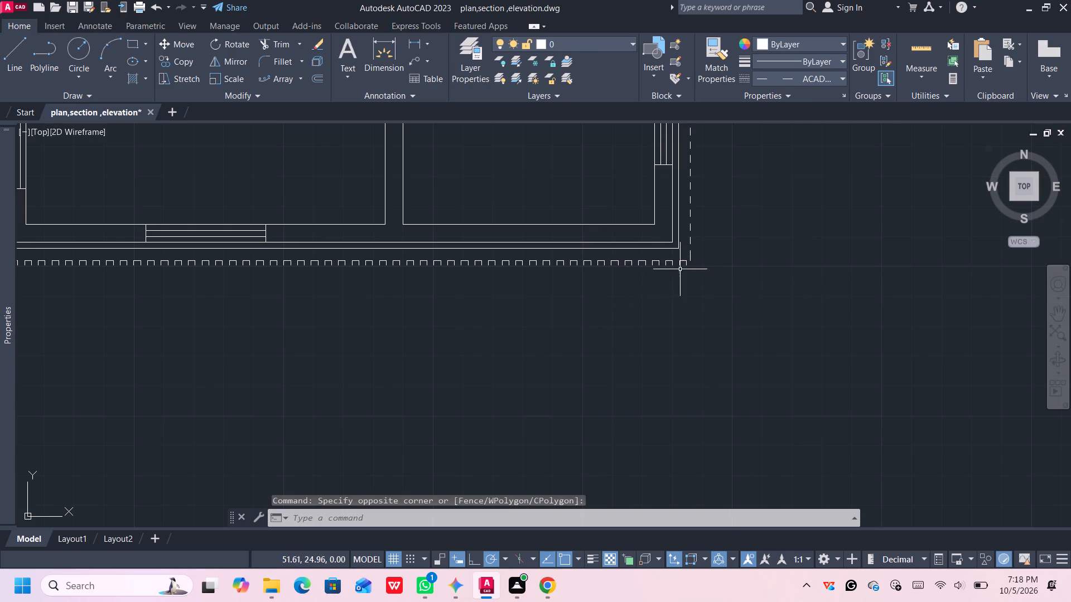
scroll(701, 270, "up", 2)
left_click(677, 257)
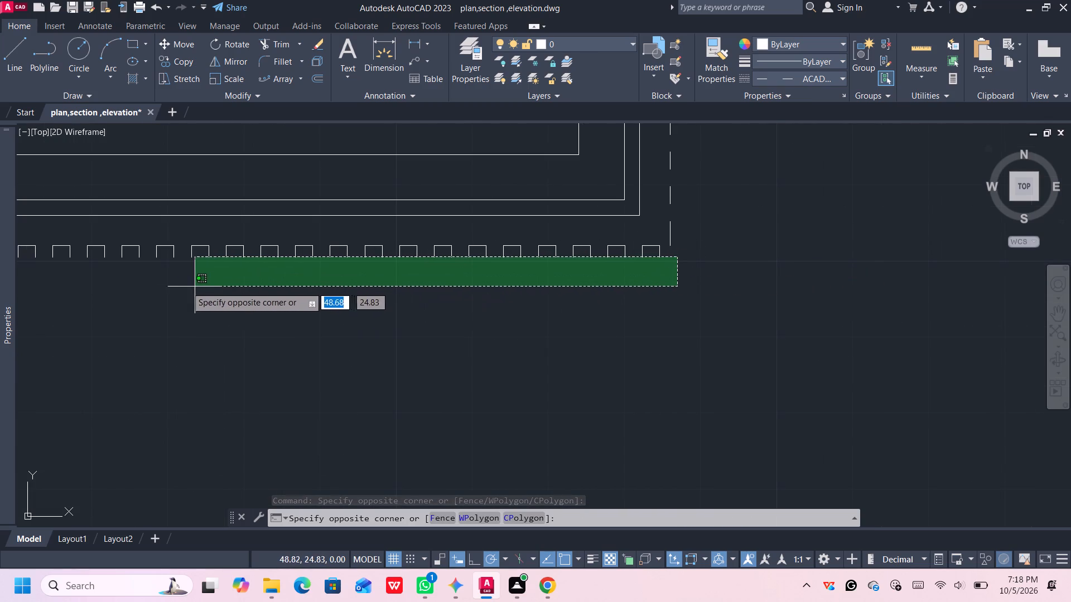
left_click(104, 284)
scroll(159, 274, "down", 3)
middle_click_drag(219, 287, 668, 314)
scroll(573, 303, "up", 3)
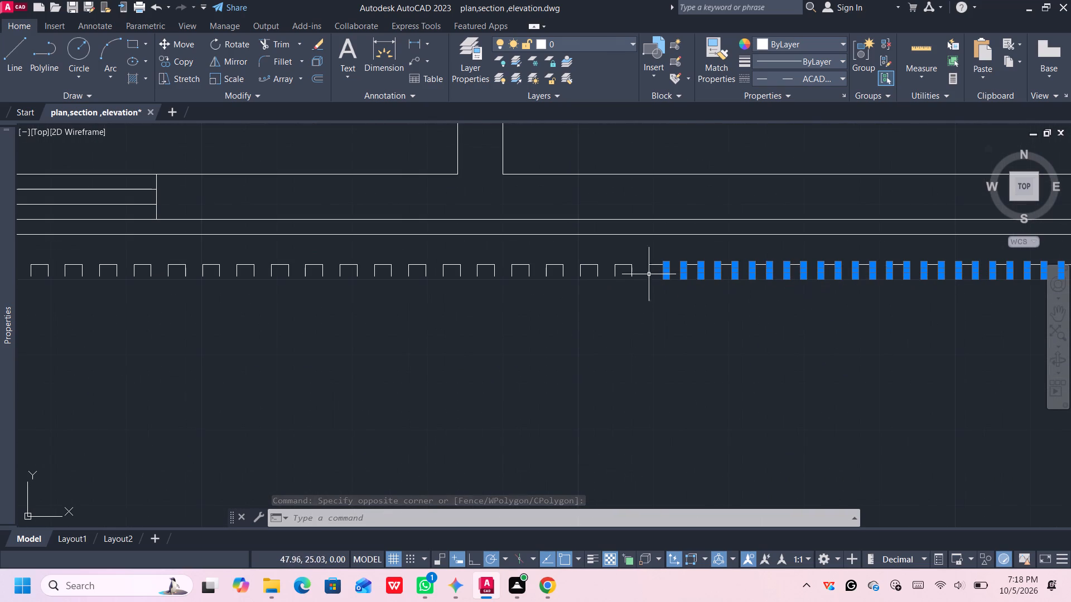
left_click(654, 275)
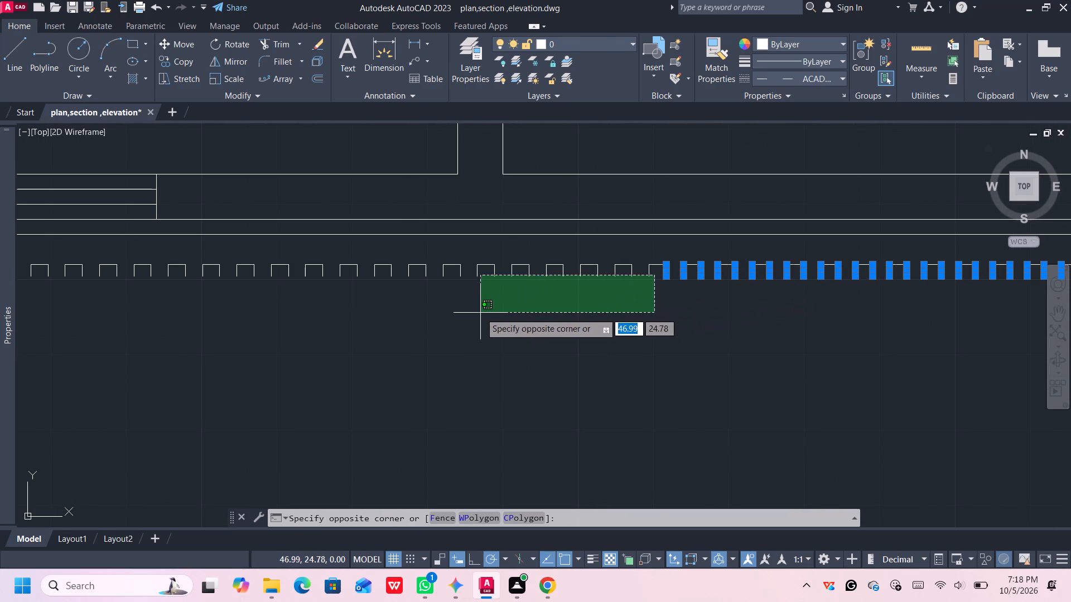
scroll(463, 313, "down", 1)
scroll(463, 314, "up", 1)
middle_click_drag(463, 314, 468, 313)
scroll(466, 314, "down", 1)
middle_click_drag(468, 313, 474, 312)
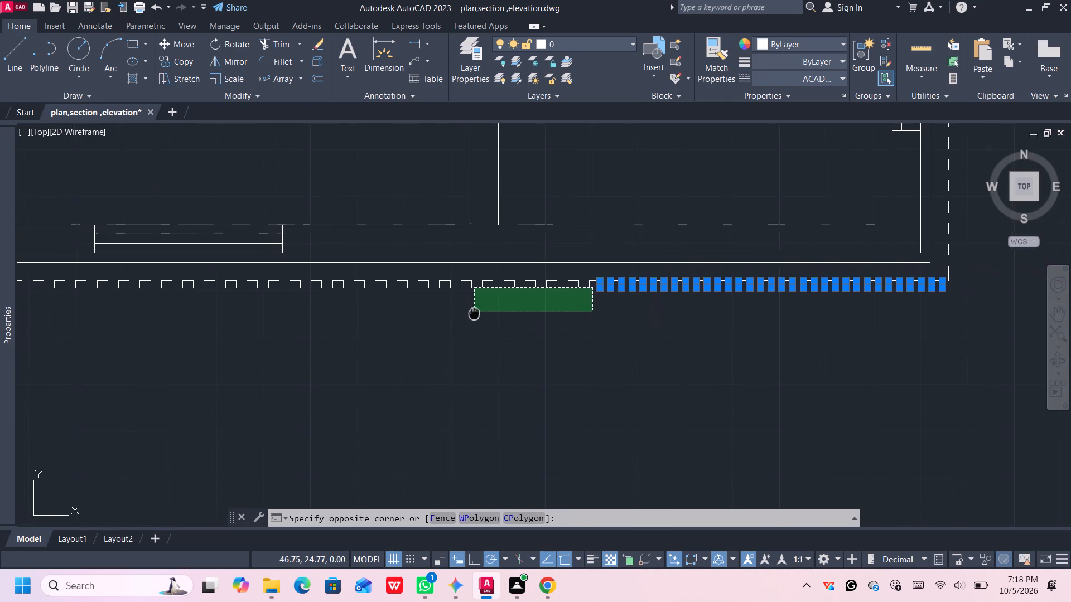
middle_click_drag(474, 312, 791, 302)
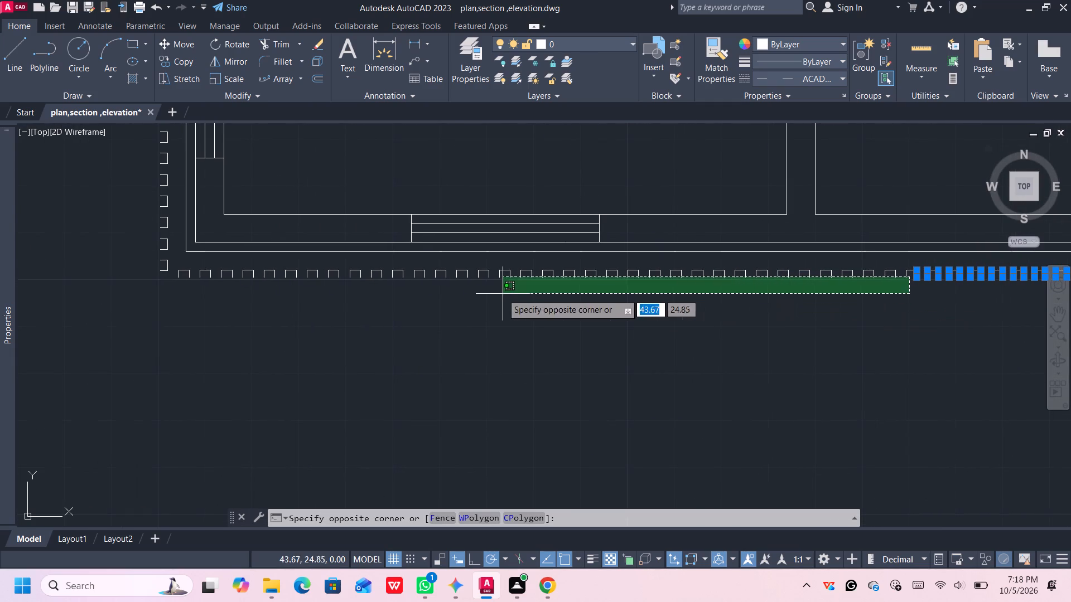
left_click(168, 314)
scroll(259, 321, "down", 1)
middle_click_drag(259, 325, 263, 330)
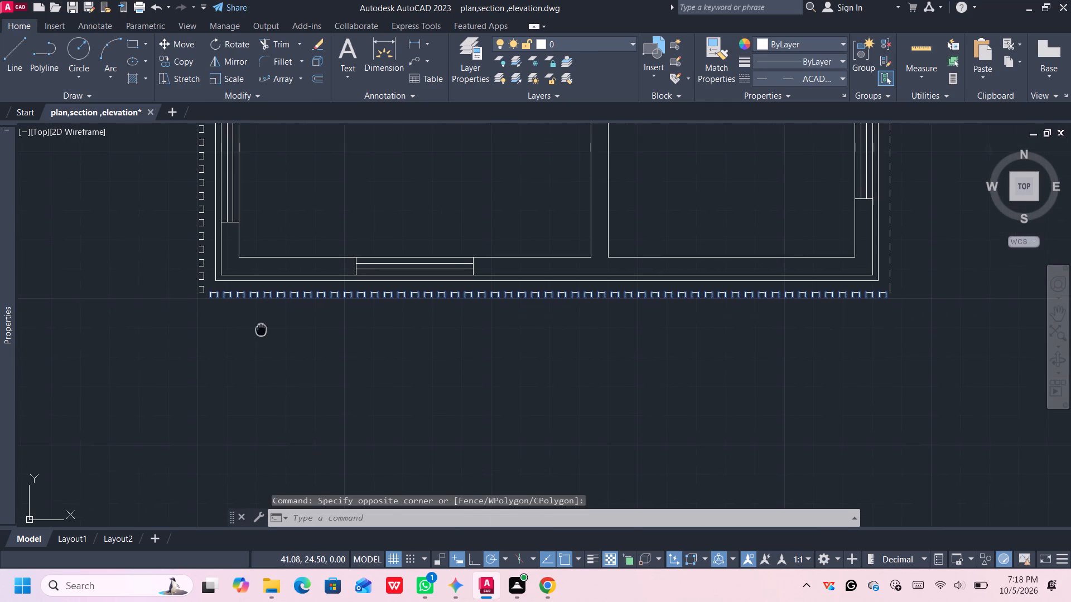
middle_click_drag(263, 330, 360, 414)
scroll(271, 367, "down", 1)
middle_click_drag(272, 362, 312, 364)
scroll(313, 374, "up", 2)
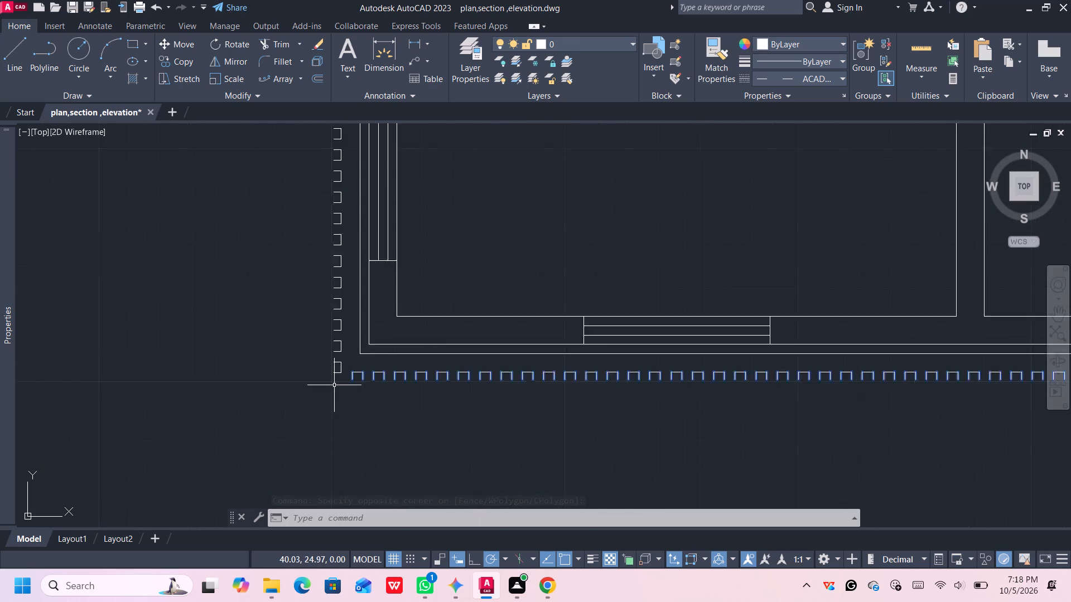
scroll(334, 385, "up", 1)
left_click(337, 376)
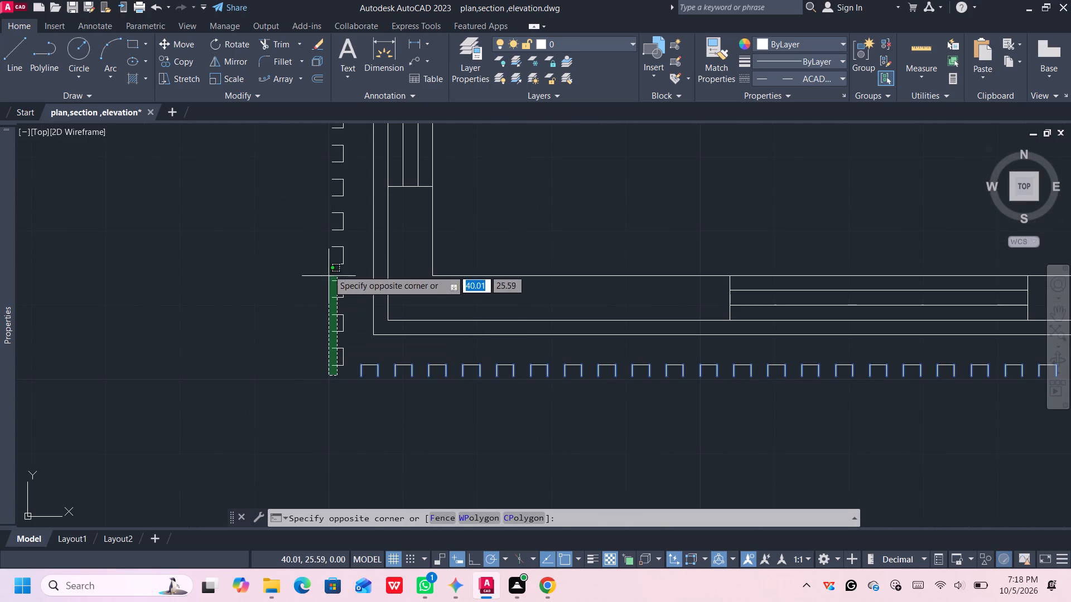
middle_click_drag(320, 174, 352, 320)
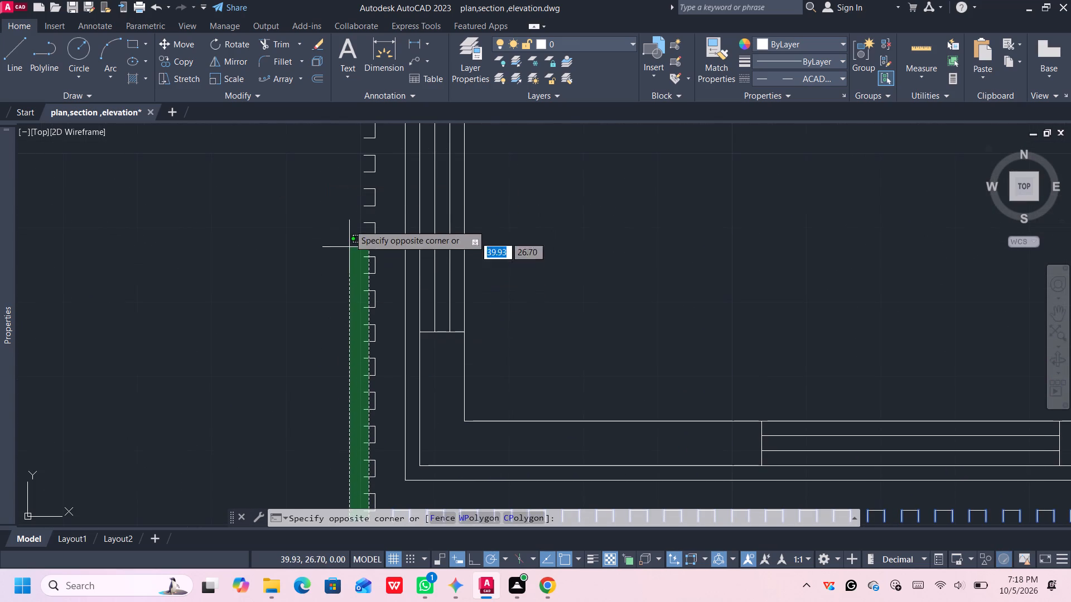
scroll(348, 191, "down", 1)
middle_click_drag(346, 191, 373, 364)
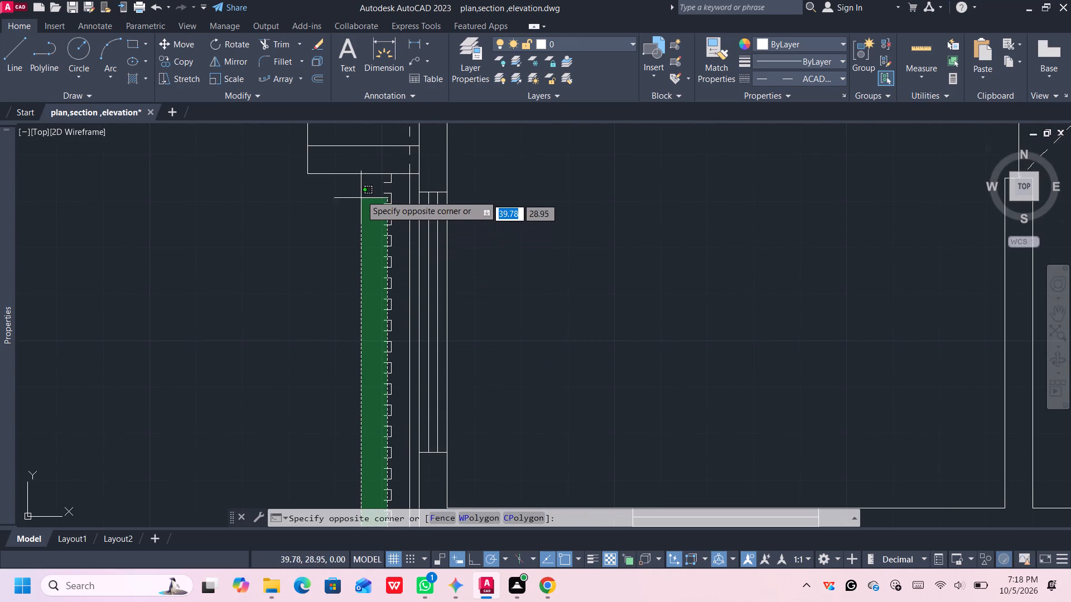
left_click(360, 180)
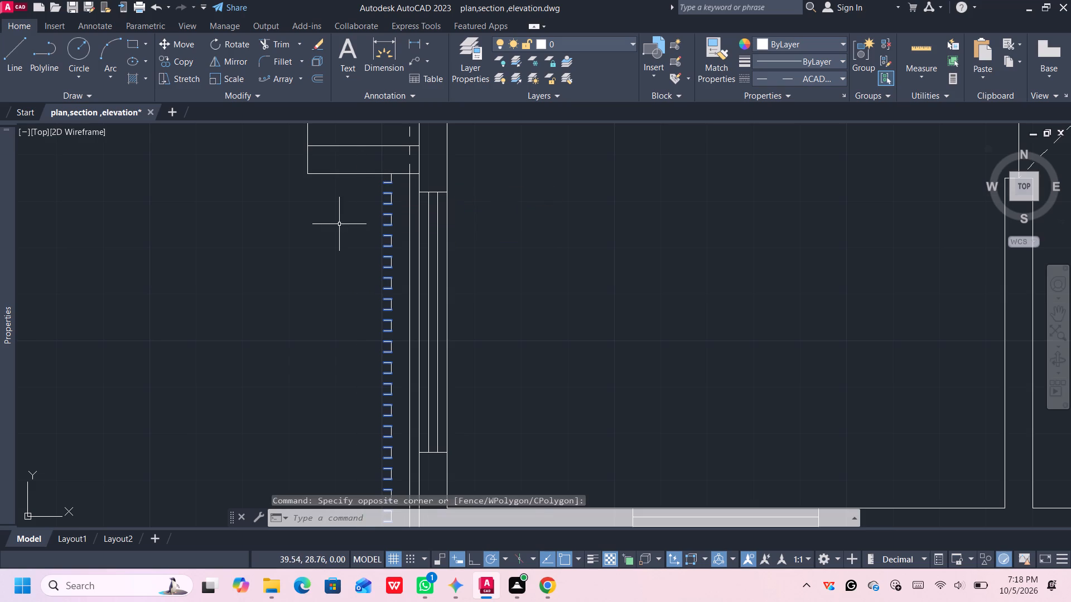
key("Delete")
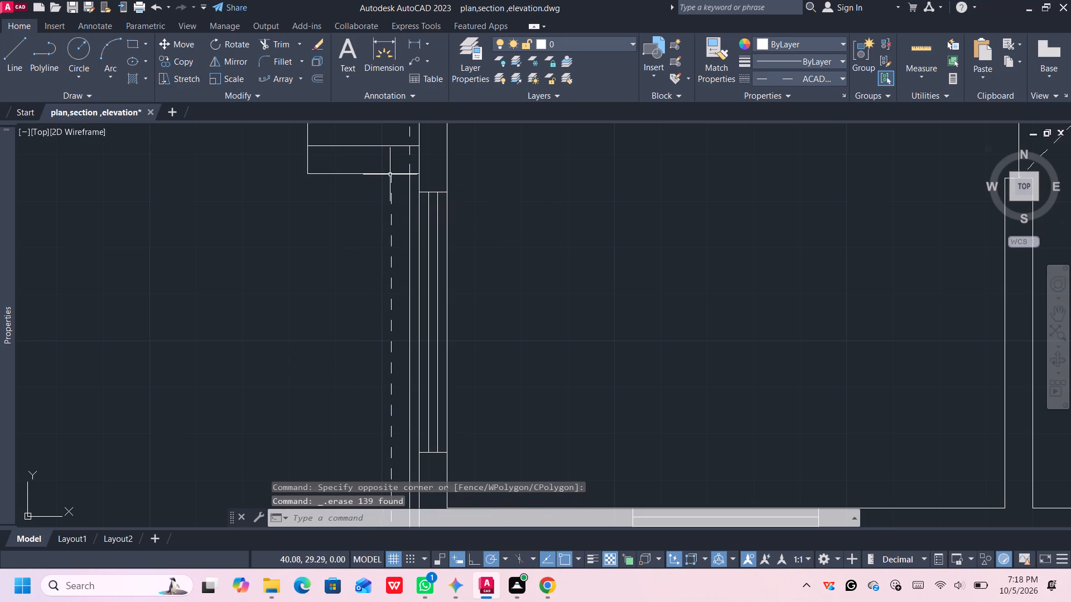
Draw a horizontal line about 0.33 long outward from the lower outer corner of the entrance steps, extending their bottom edge leftward.
scroll(388, 174, "up", 2)
scroll(398, 214, "down", 5)
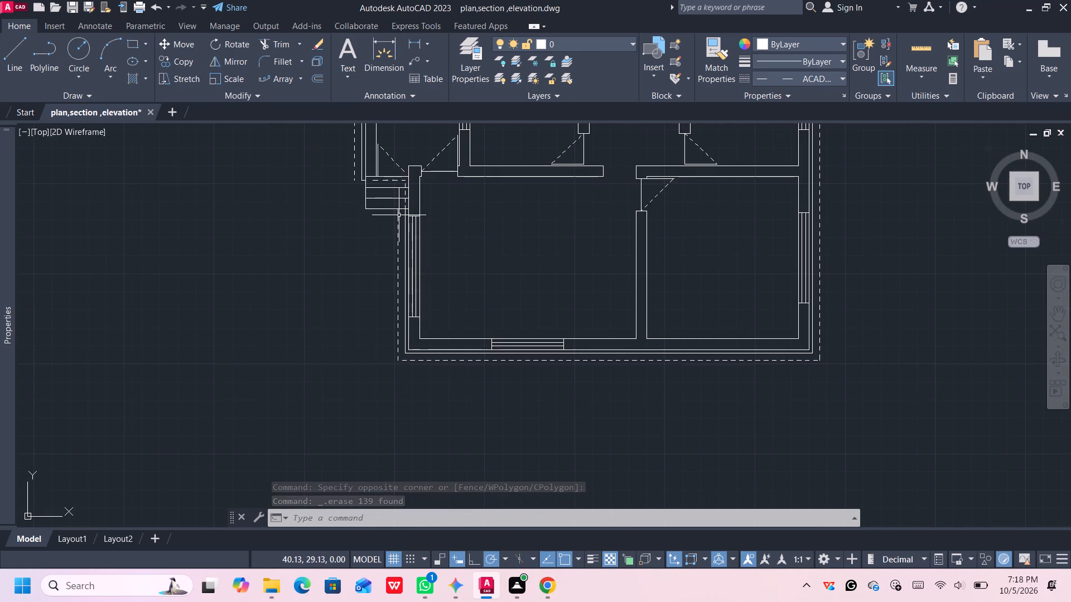
scroll(399, 215, "down", 2)
middle_click_drag(577, 164, 597, 241)
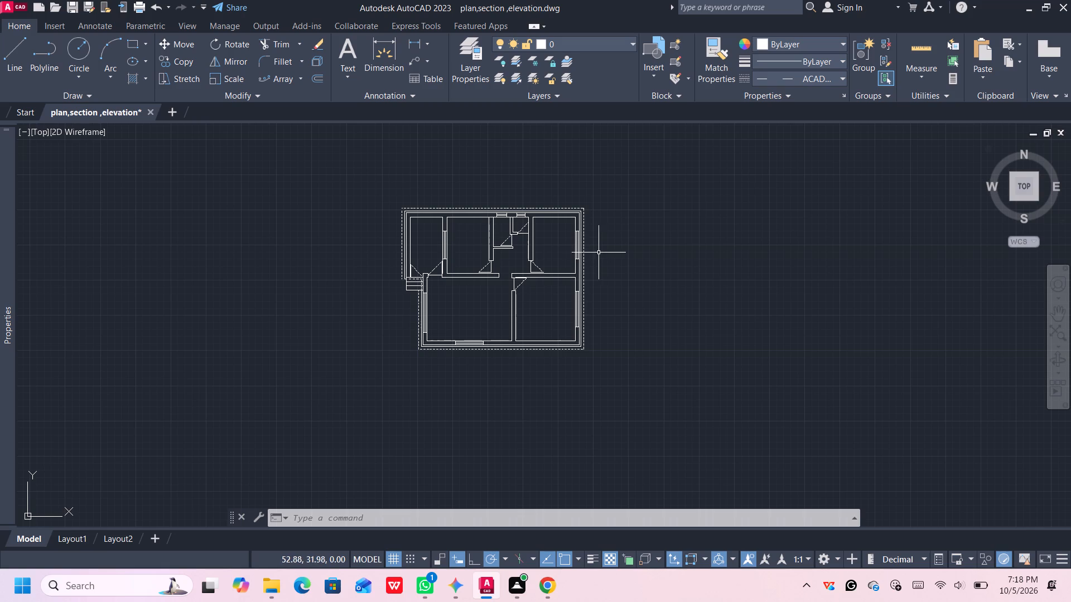
scroll(412, 281, "up", 3)
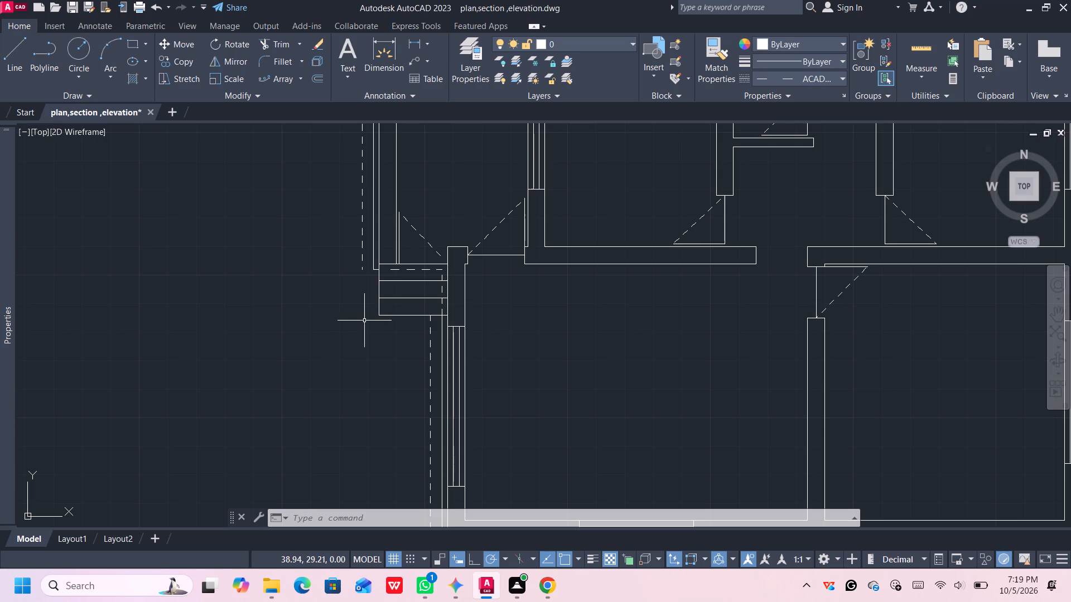
middle_click_drag(364, 321, 399, 314)
middle_click_drag(402, 313, 409, 312)
scroll(416, 310, "up", 2)
middle_click_drag(420, 311, 438, 360)
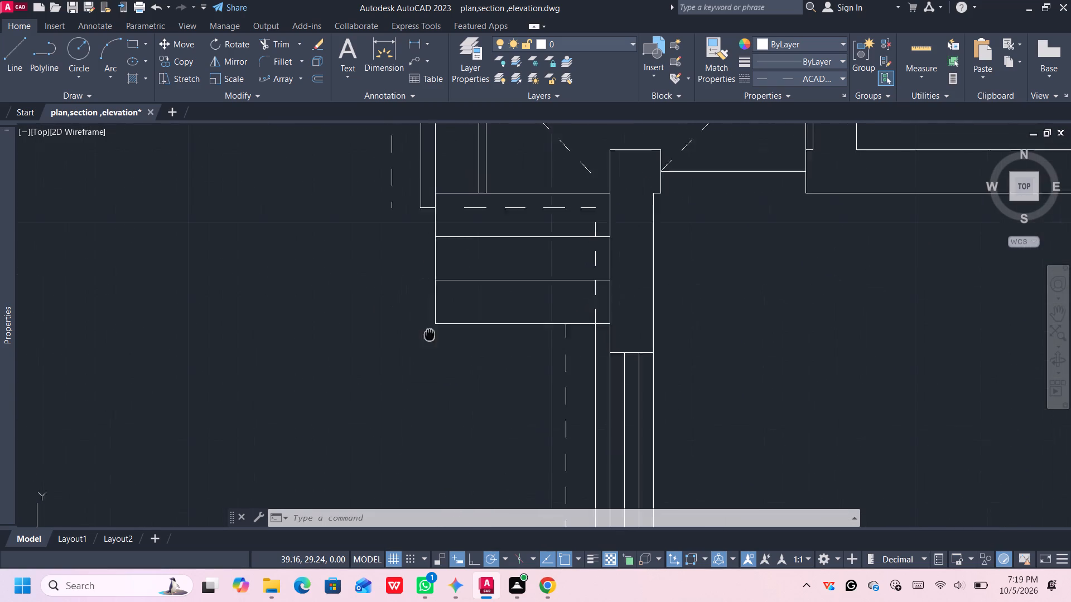
middle_click_drag(438, 360, 439, 366)
key("l")
key("Return")
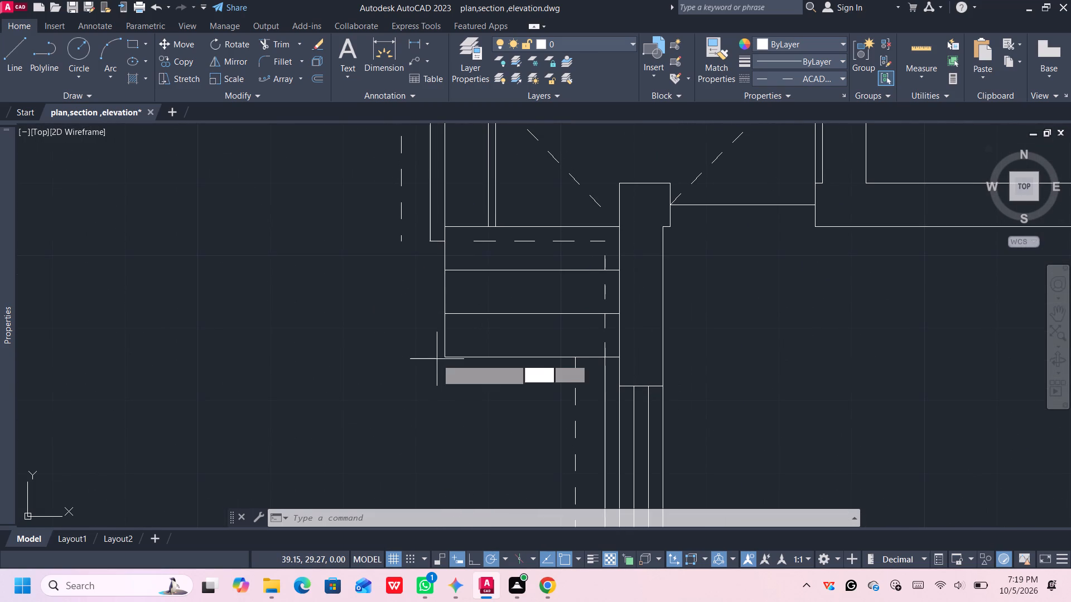
left_click(448, 356)
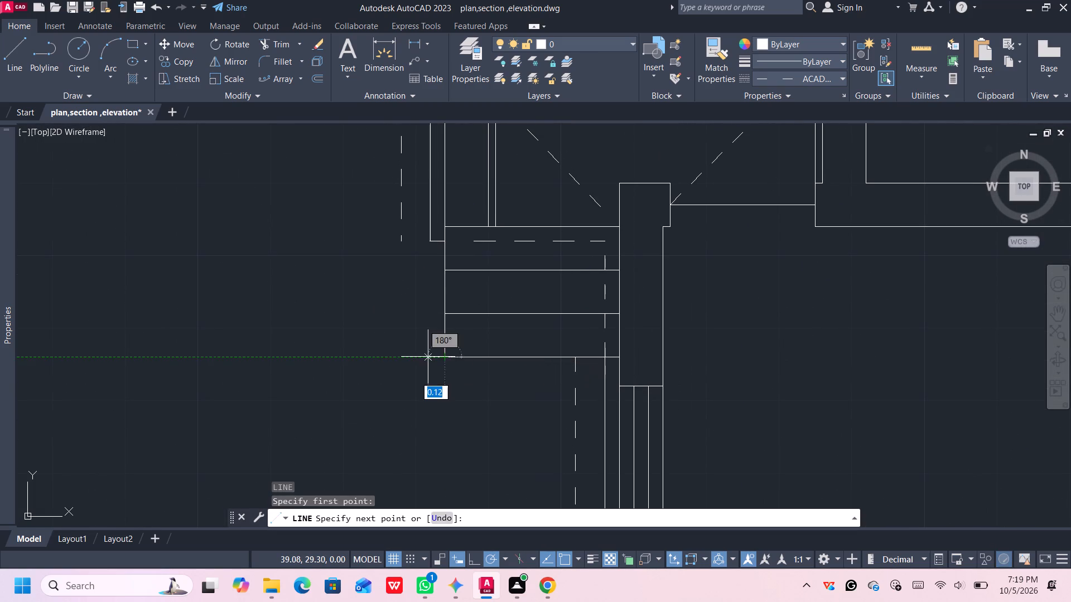
scroll(393, 357, "up", 3)
scroll(406, 342, "down", 1)
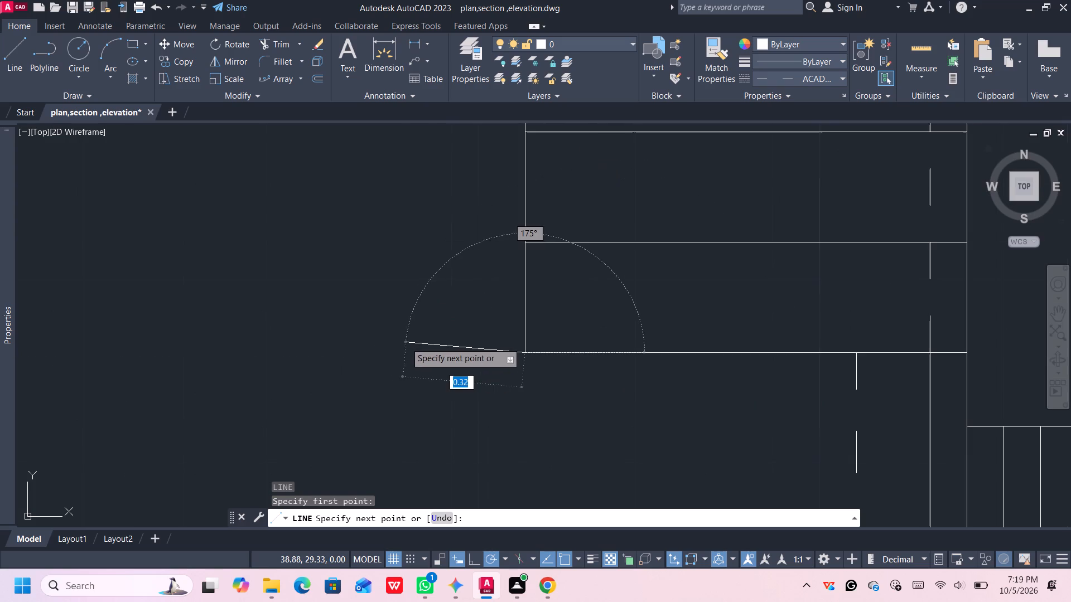
middle_click_drag(406, 342, 405, 434)
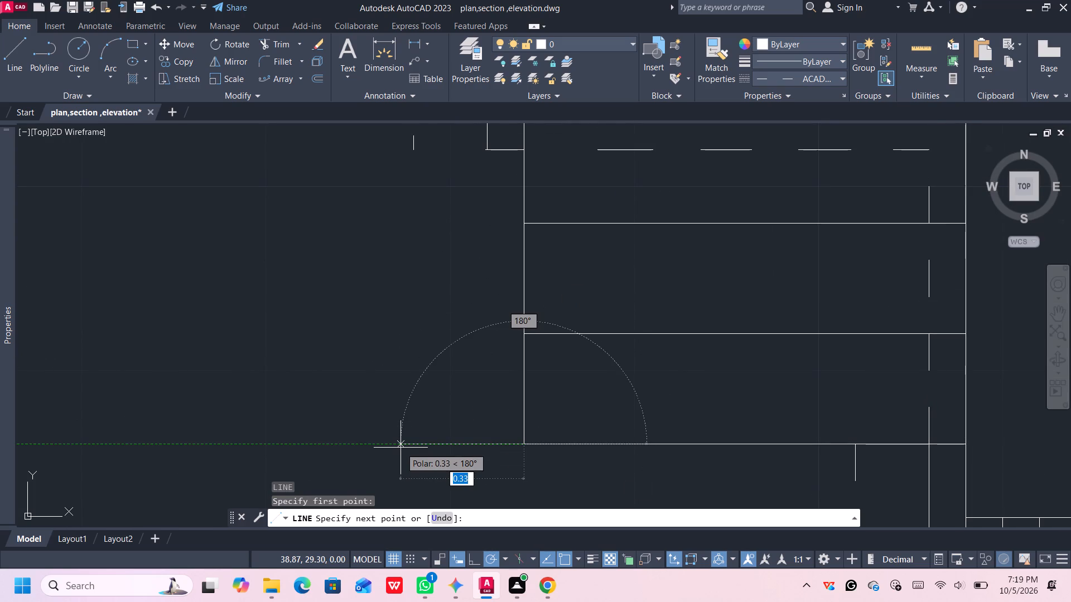
left_click(399, 448)
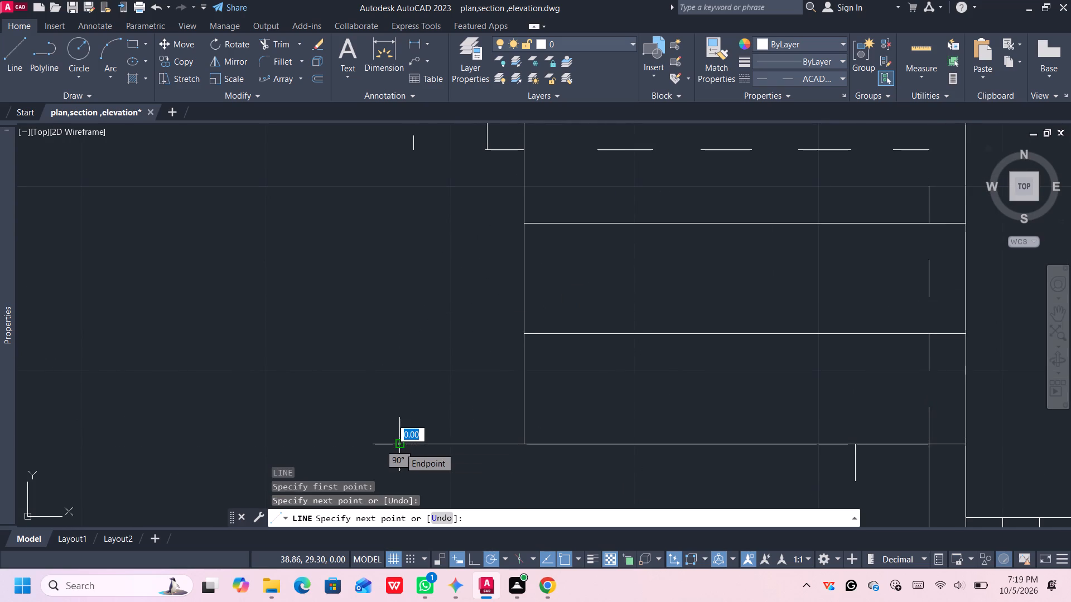
key("space")
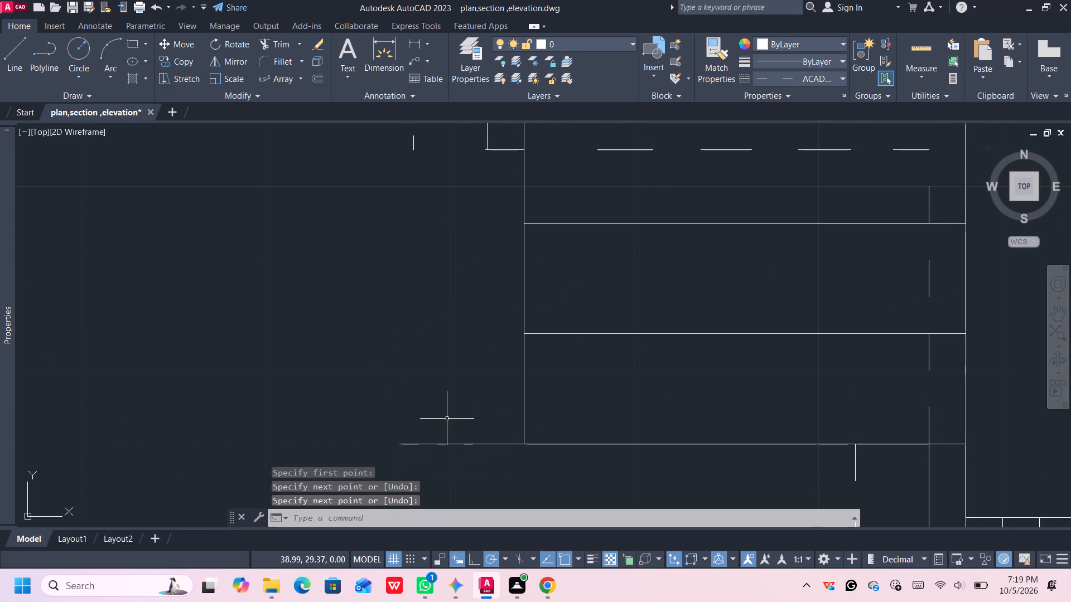
Draw a vertical line from the lower end of the dashed outline beside the entrance steps down to the new horizontal line.
key("l")
key("Return")
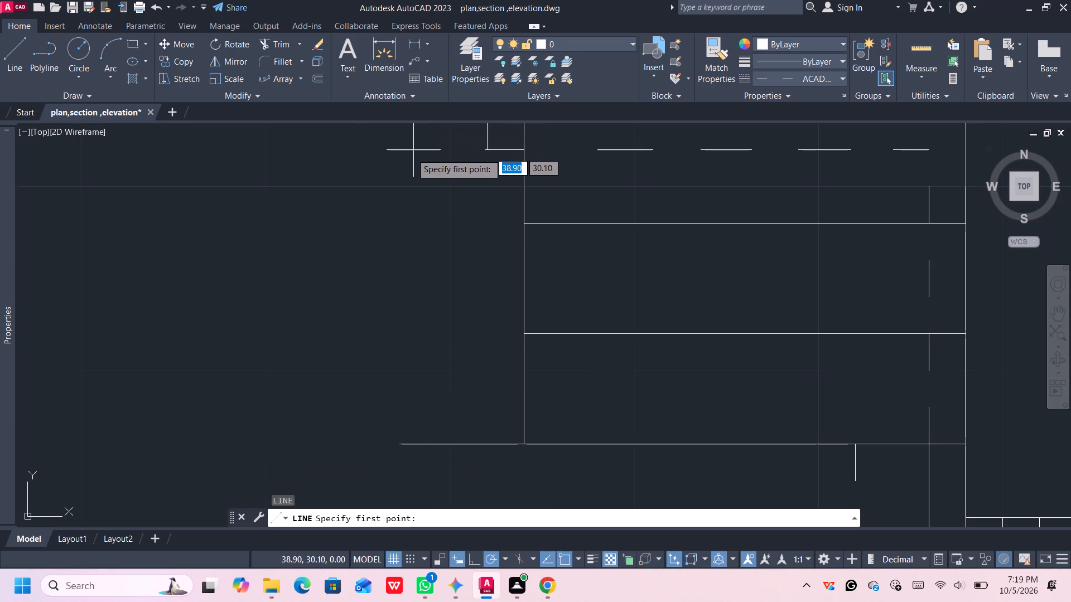
left_click(412, 153)
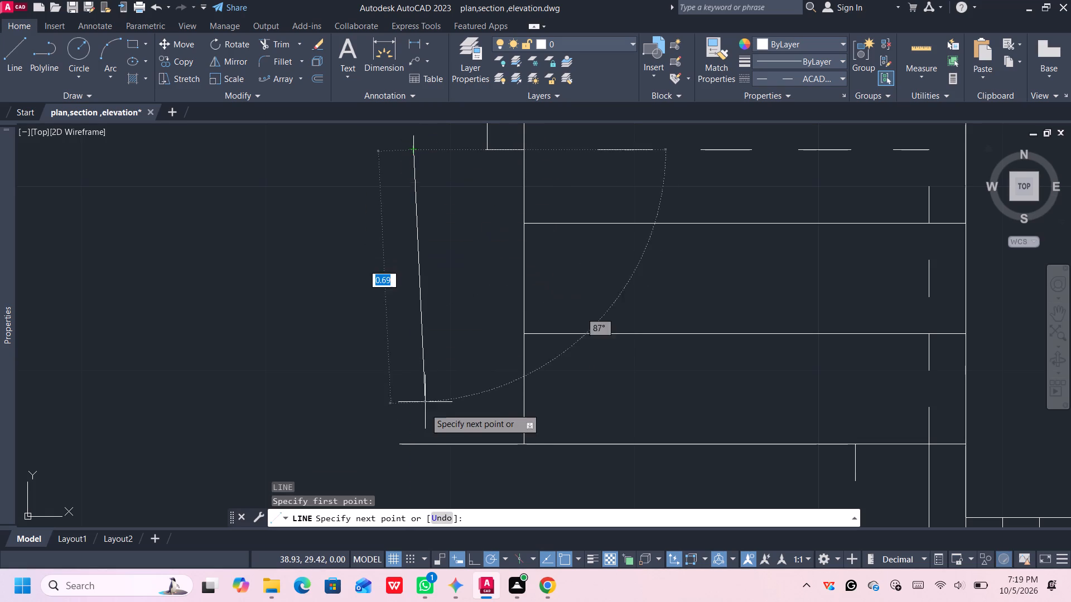
left_click(414, 447)
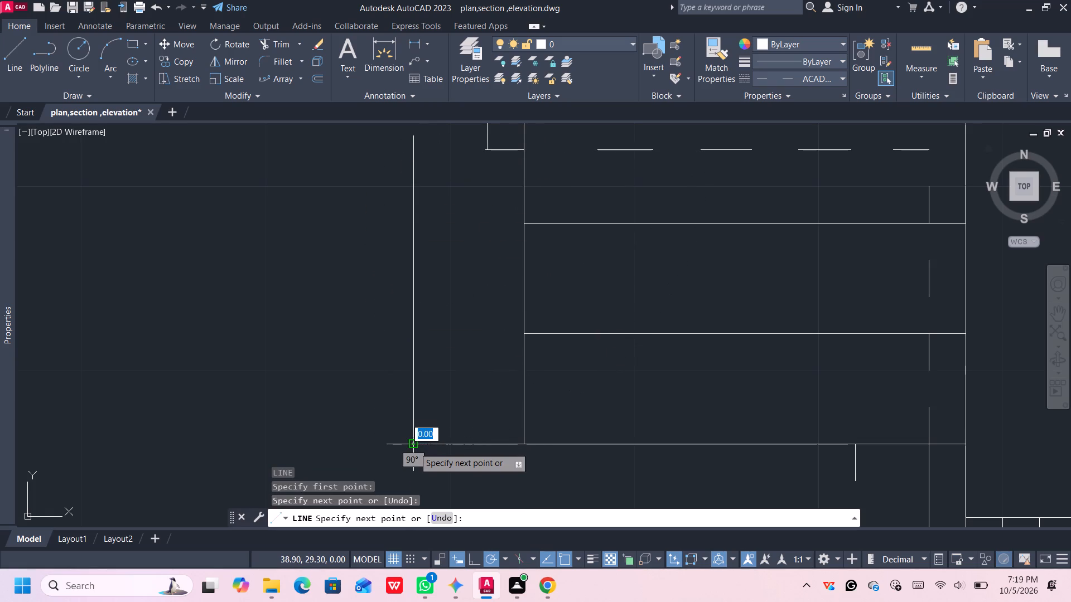
key("space")
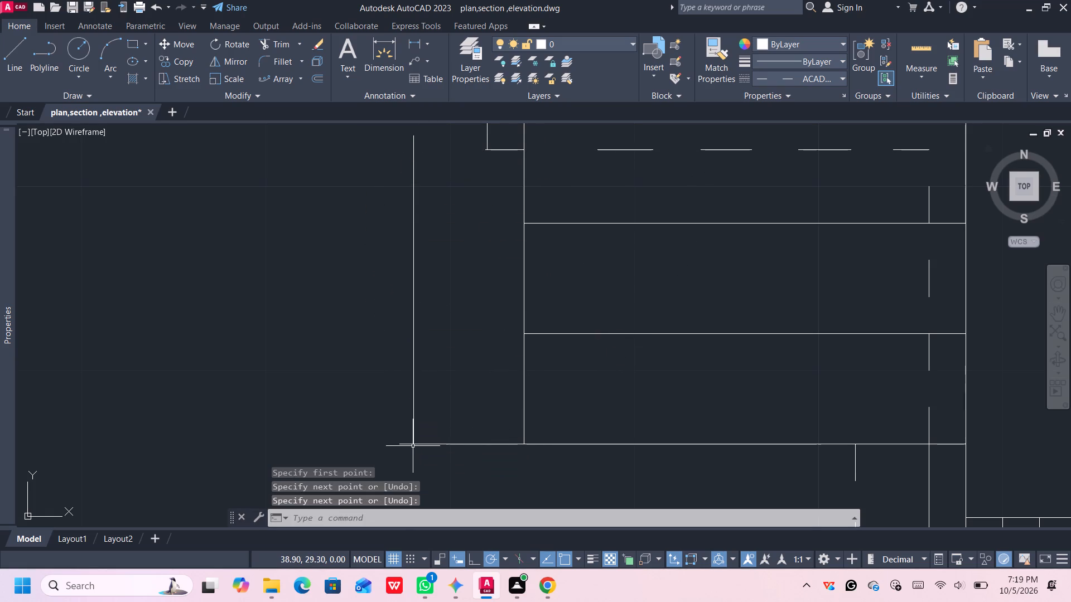
Shorten the horizontal line's outer end so it meets the foot of the new vertical line, making it 0.30 long.
scroll(412, 446, "up", 2)
left_click(398, 443)
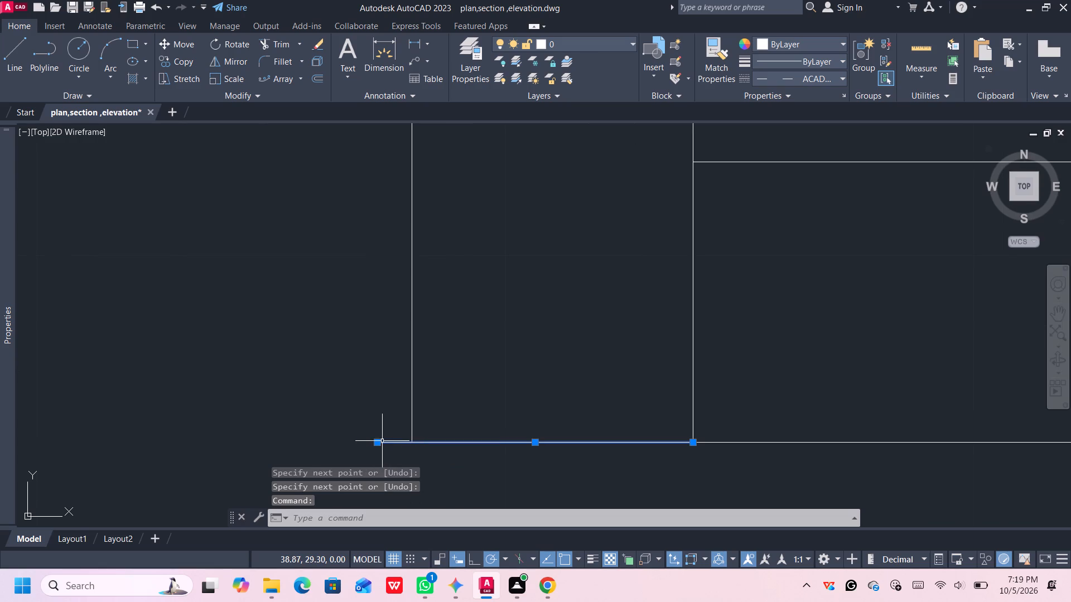
left_click(375, 445)
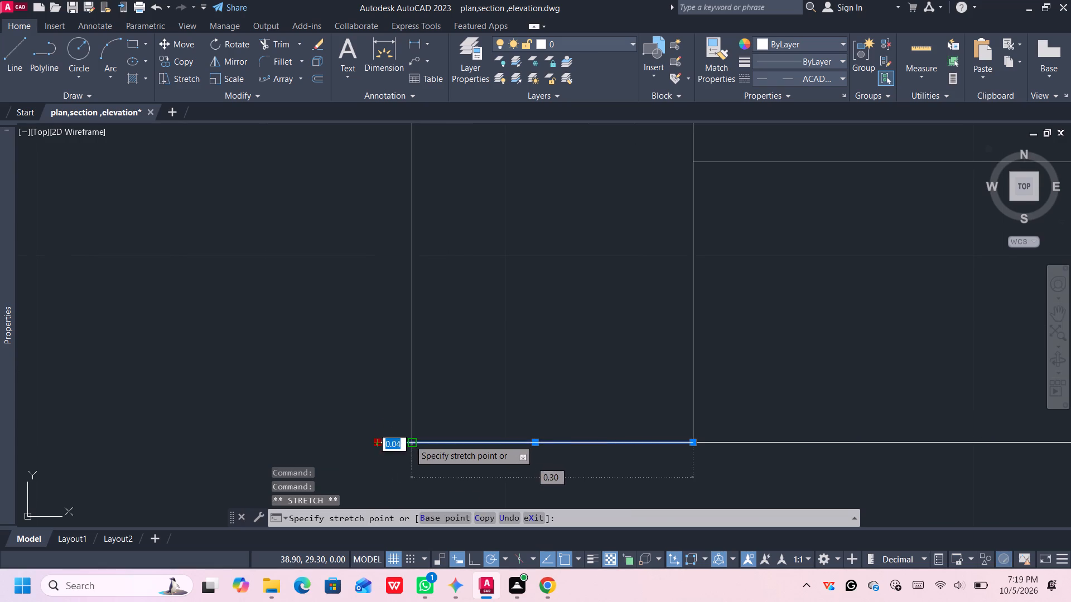
left_click(410, 440)
scroll(455, 384, "down", 4)
middle_click_drag(470, 341, 480, 412)
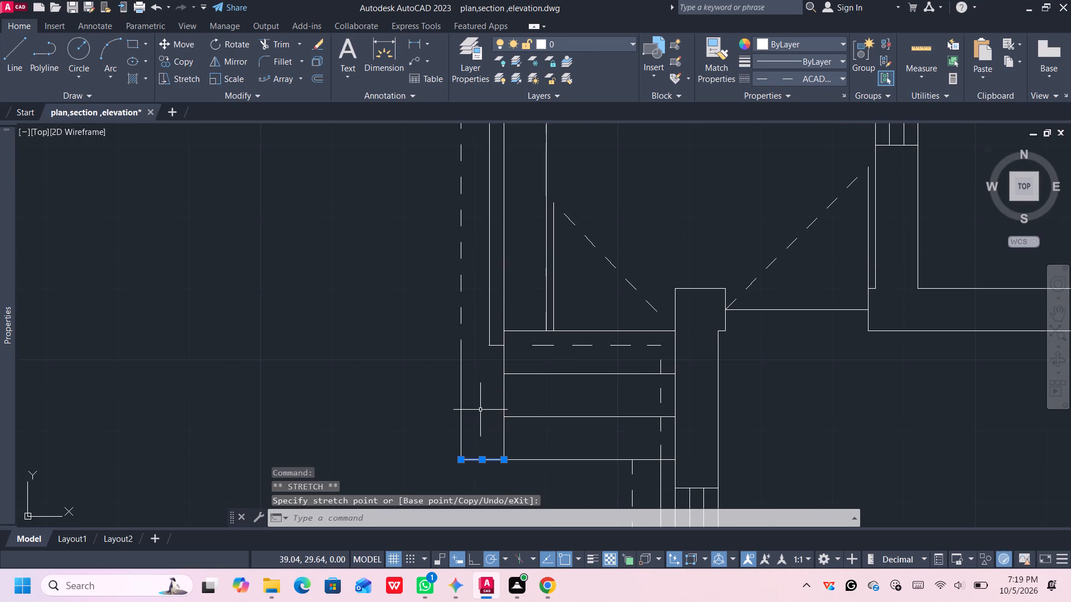
Draw a short horizontal tick line about 0.14 long across the upper part of the new vertical line beside the steps.
key("space")
scroll(475, 390, "up", 1)
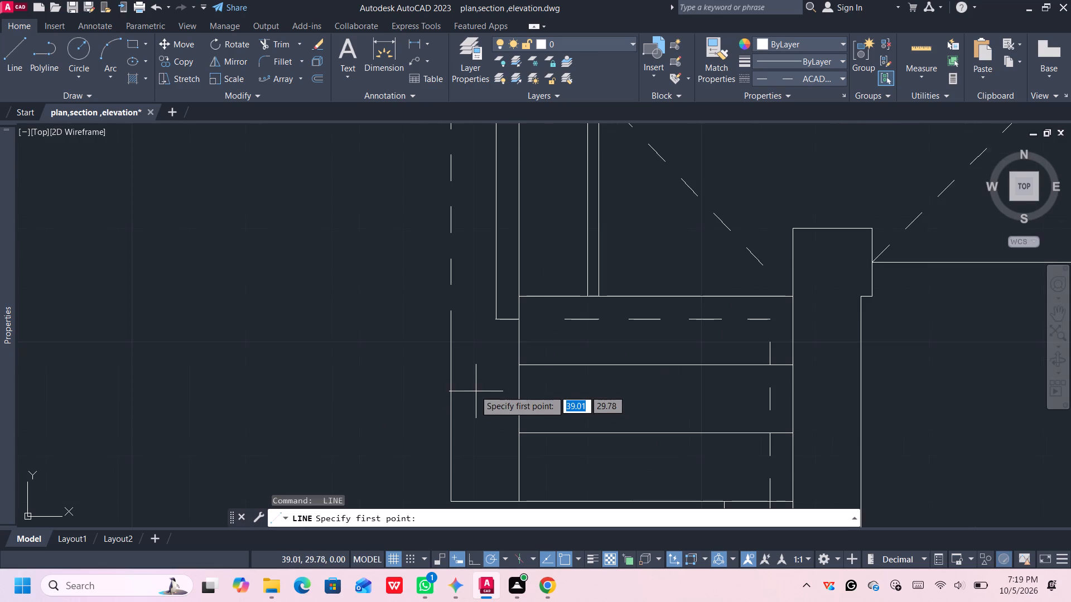
left_click(462, 339)
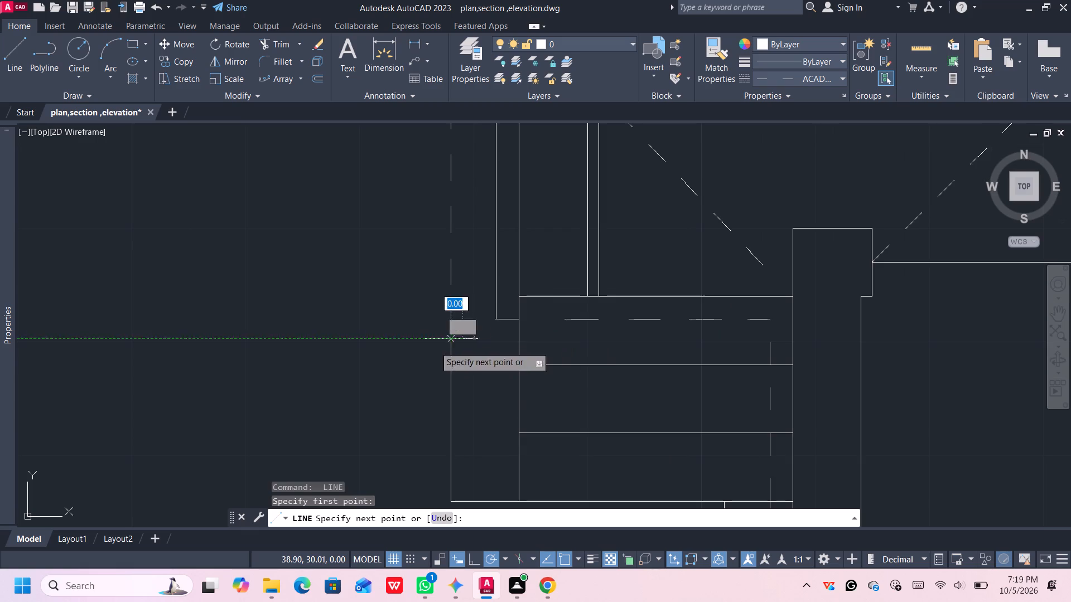
left_click(428, 341)
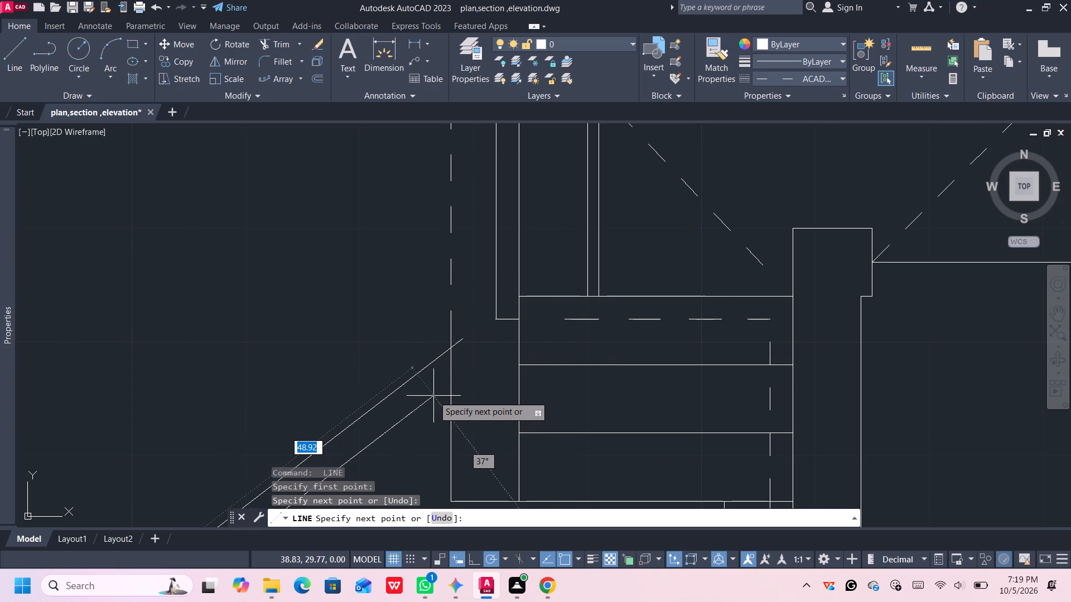
key("ctrl+z")
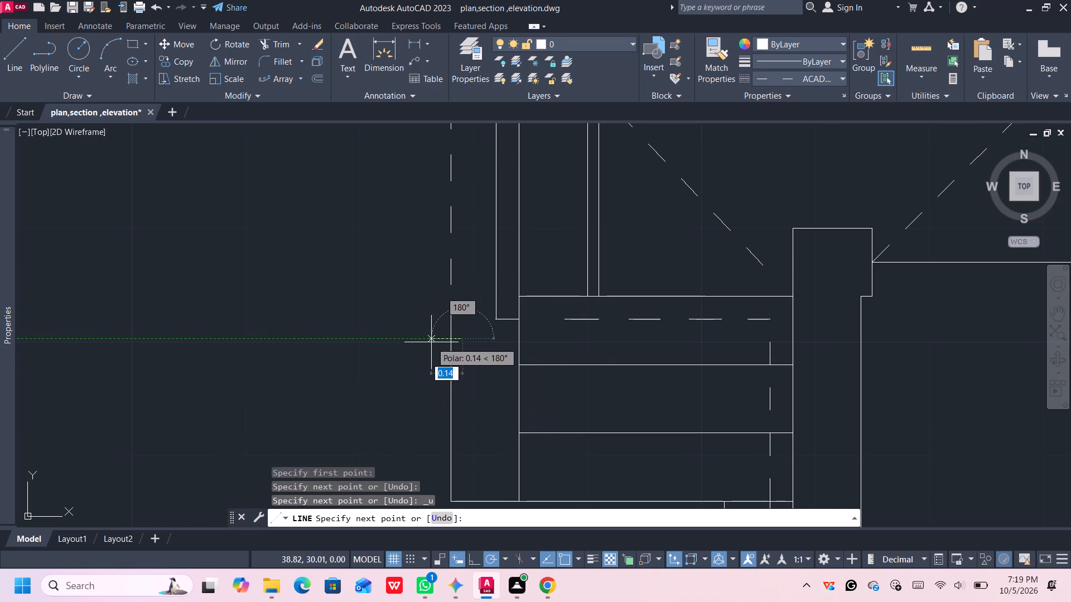
left_click(431, 342)
key("space")
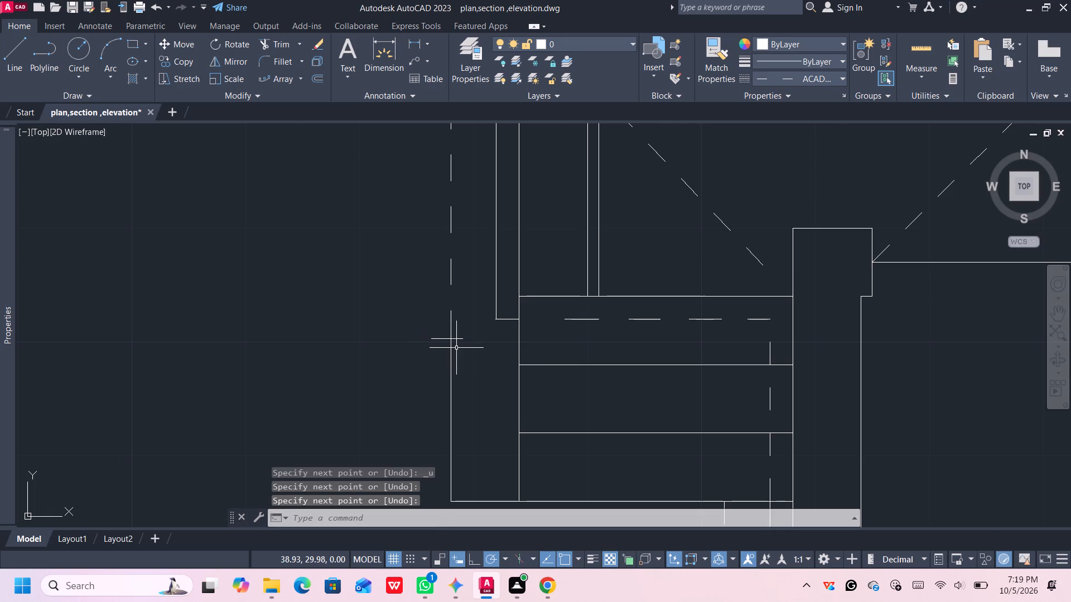
Offset the tick line downward by 0.1, and offset the resulting copy downward once more along the vertical line.
scroll(456, 348, "up", 1)
left_click(454, 333)
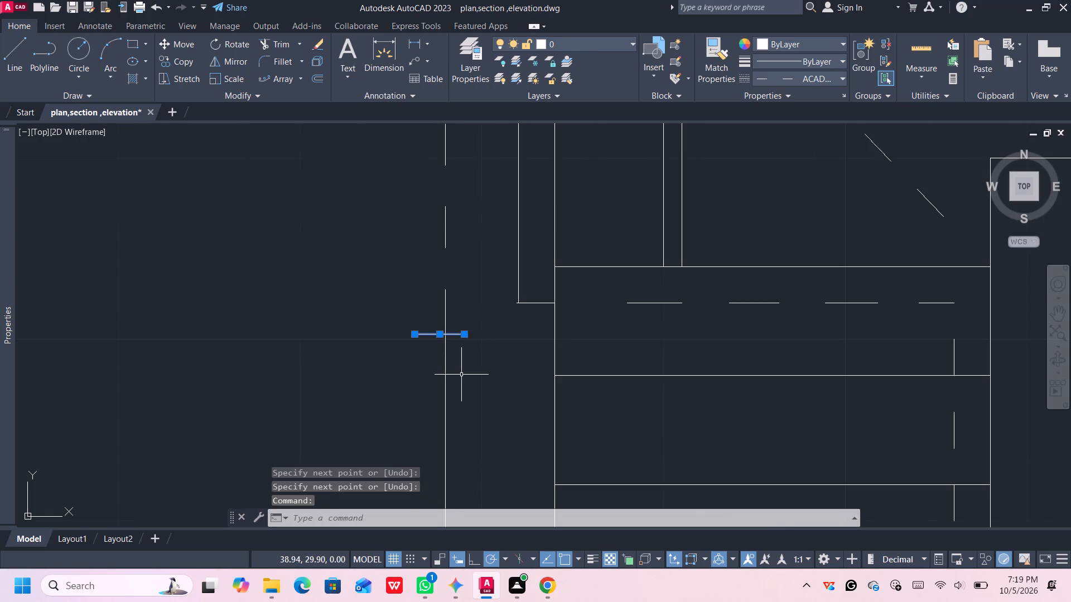
key("o")
key("Return")
left_click(457, 336)
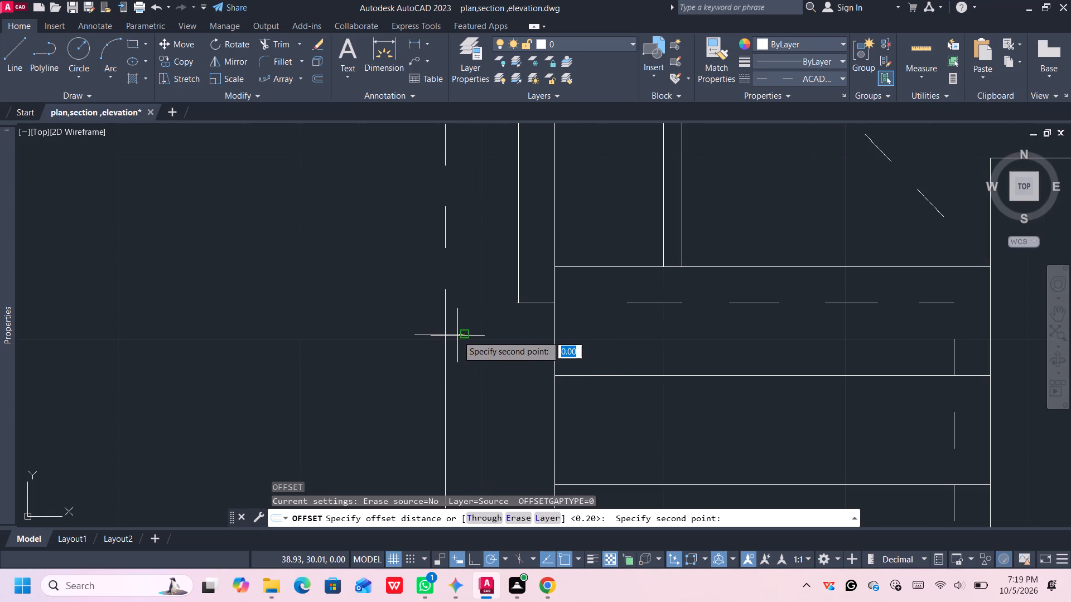
type("0.1")
key("Return")
left_click(466, 385)
scroll(465, 383, "down", 2)
middle_click_drag(465, 382, 445, 299)
left_click(444, 295)
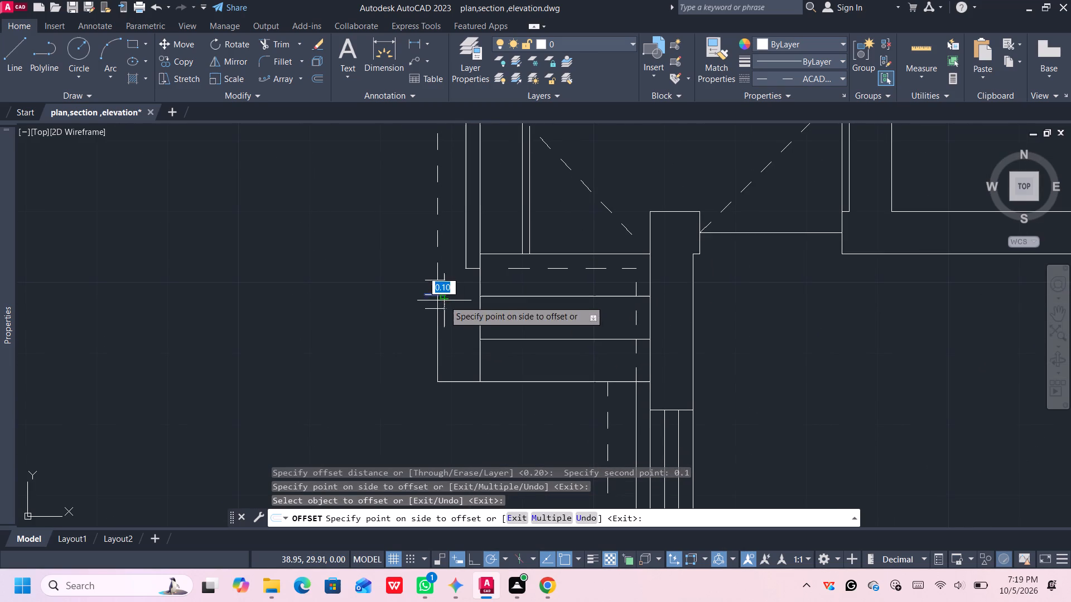
left_click(451, 338)
Offset five more tick lines downward at 0.1 spacing, continuing along the vertical line to just above its lower corner.
left_click(444, 310)
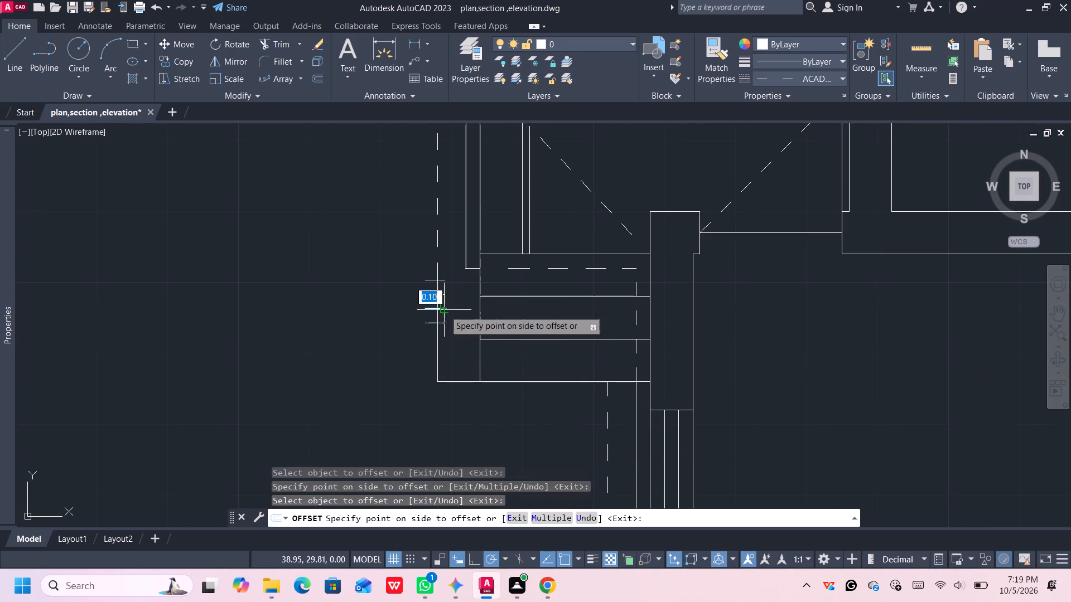
left_click(446, 335)
left_click(443, 323)
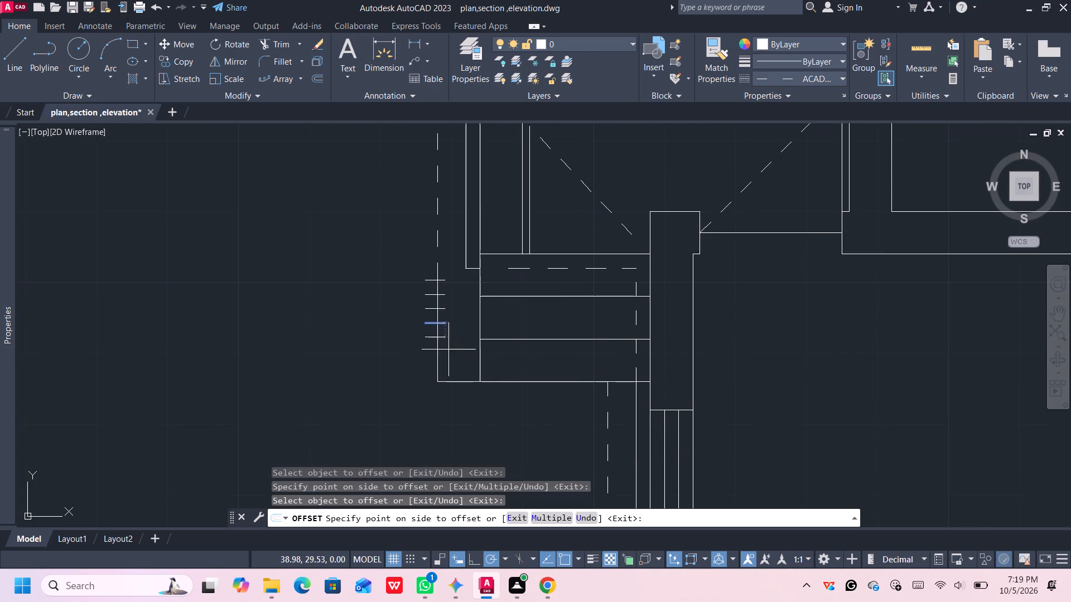
left_click(448, 349)
left_click(446, 336)
left_click(446, 364)
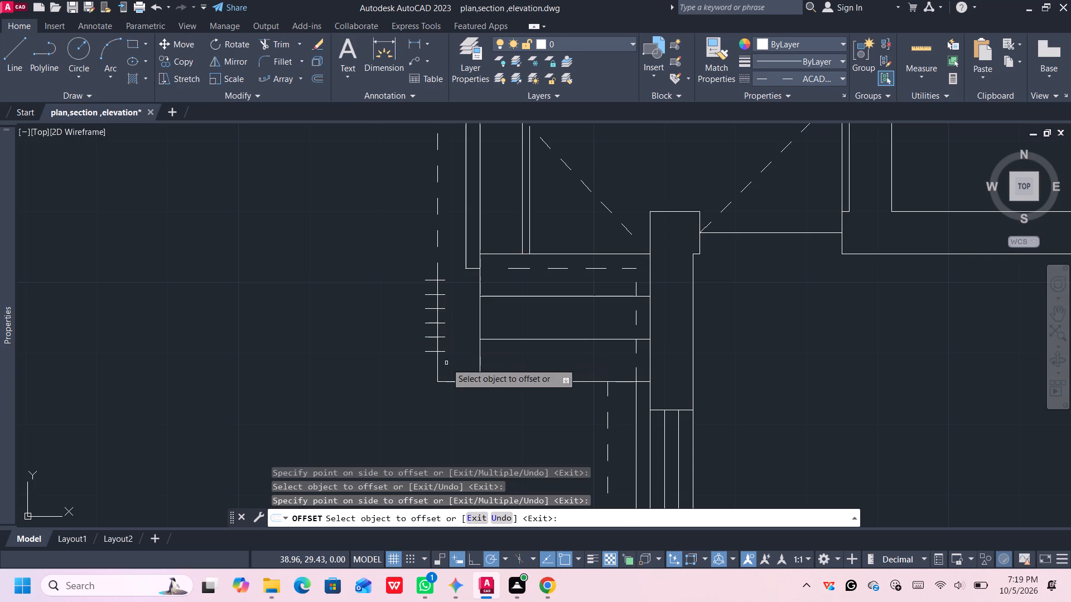
left_click(444, 355)
left_click(444, 352)
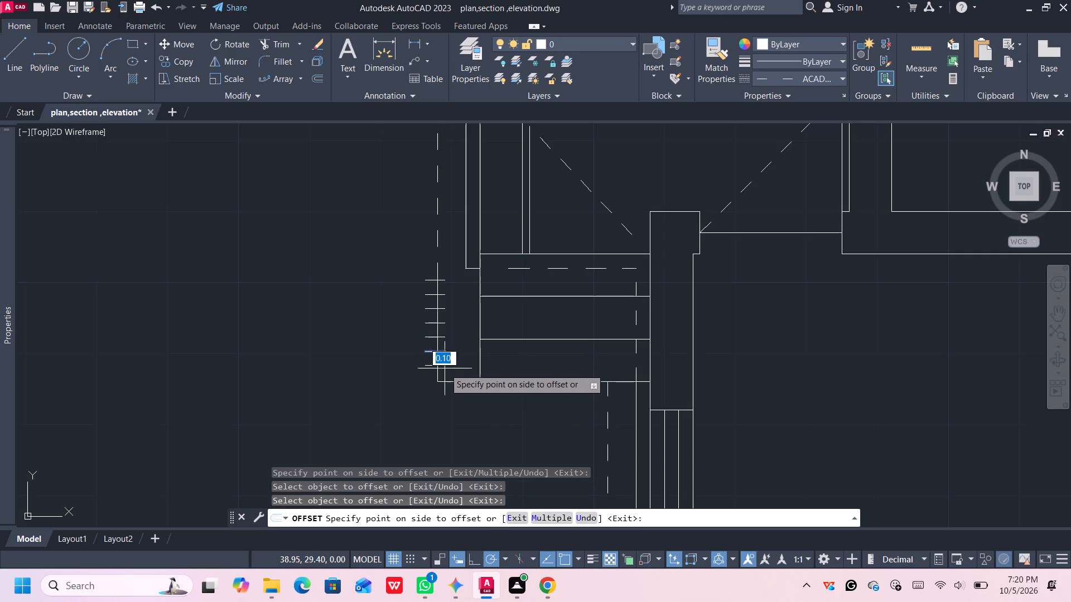
left_click(446, 373)
scroll(445, 372, "up", 2)
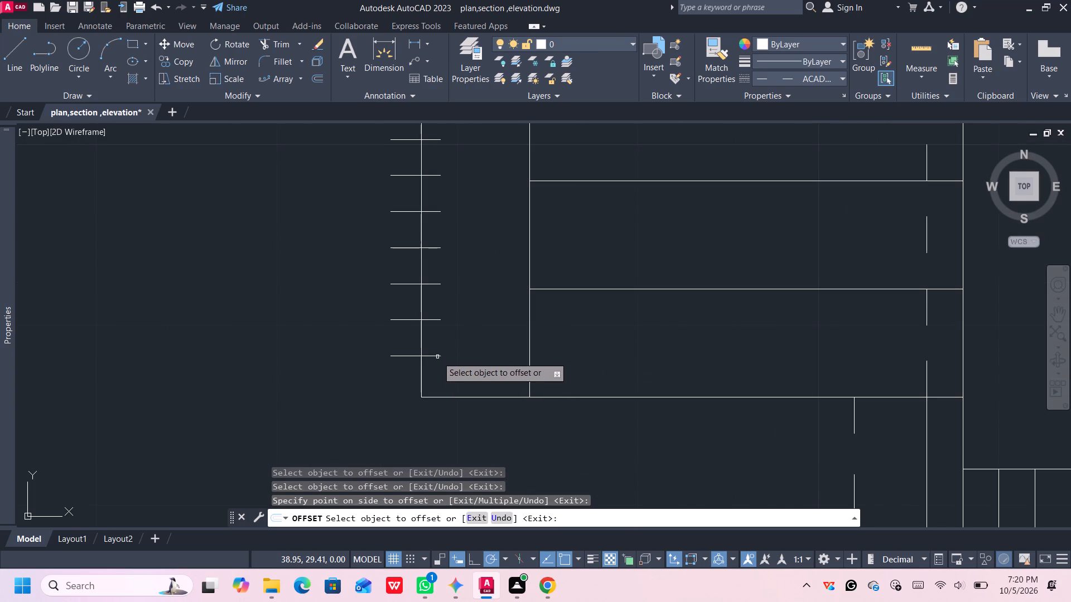
left_click(437, 357)
left_click(437, 372)
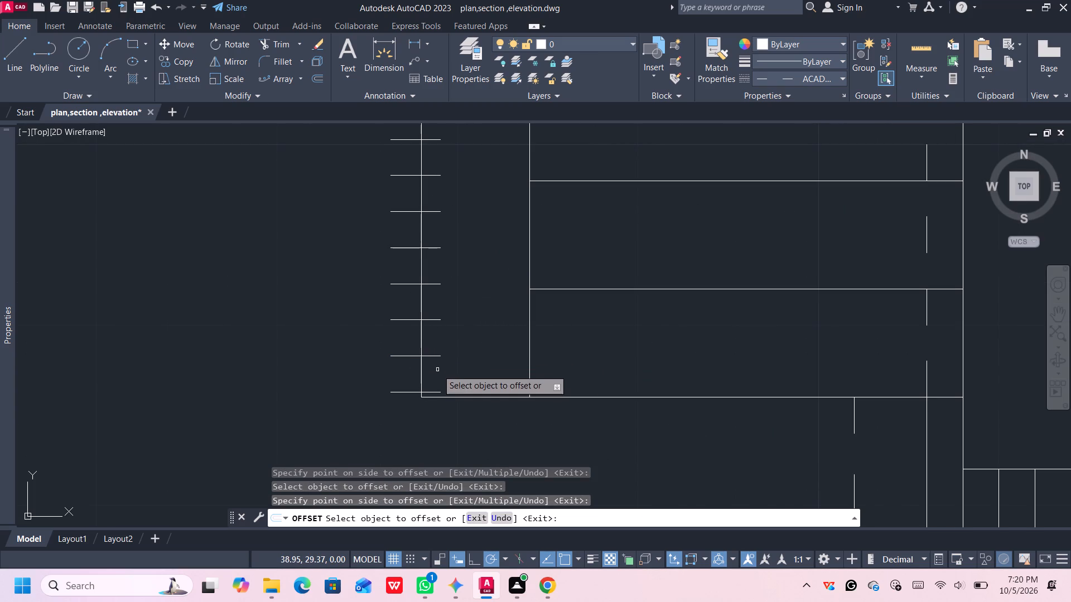
key("Escape")
Trim alternate segments of the vertical line beside the entrance steps between the ticks, from its bottom corner stub up to above the top tick.
type("tr")
key("Return")
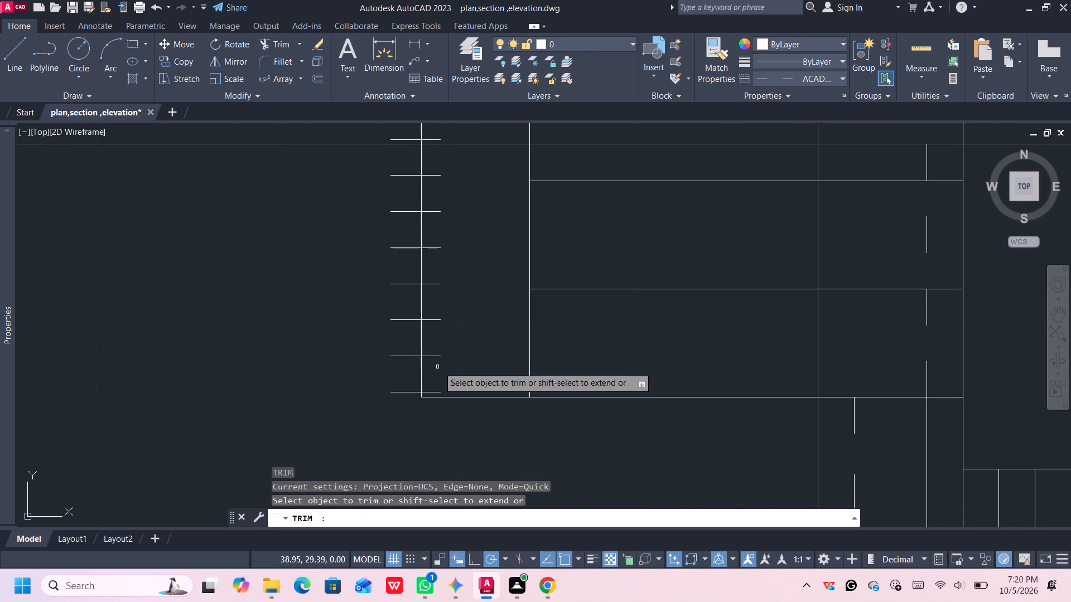
left_click(421, 395)
left_click(422, 328)
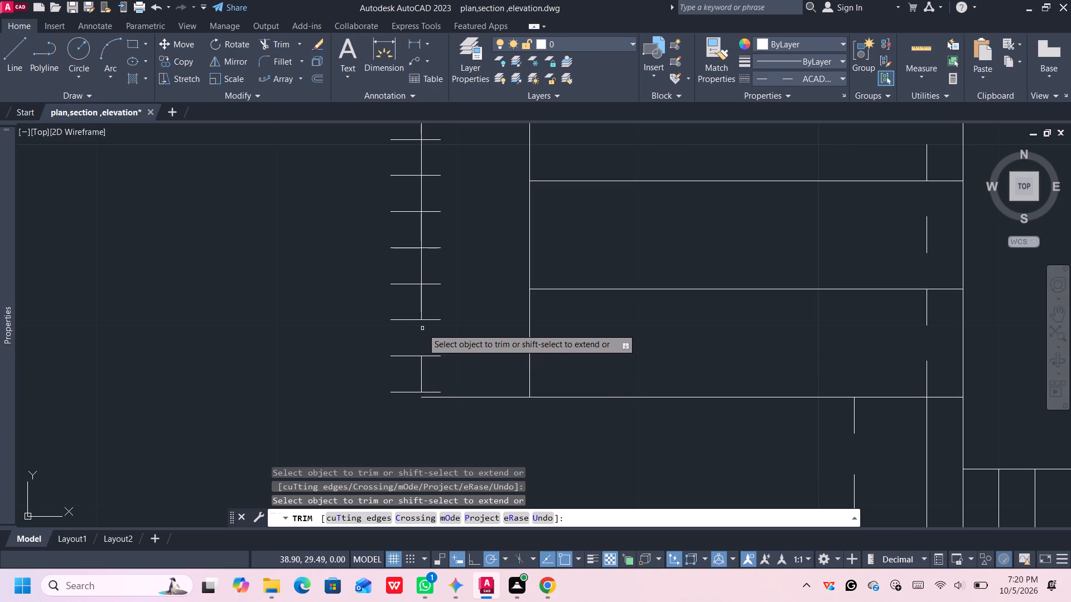
left_click(421, 270)
middle_click(421, 271)
middle_click_drag(425, 288, 443, 400)
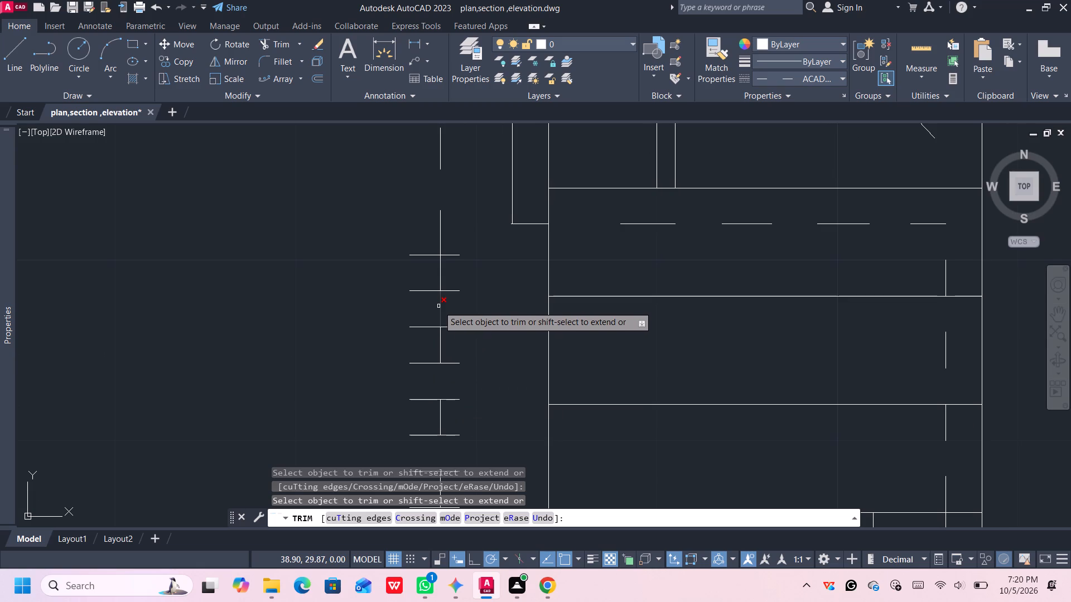
left_click(438, 306)
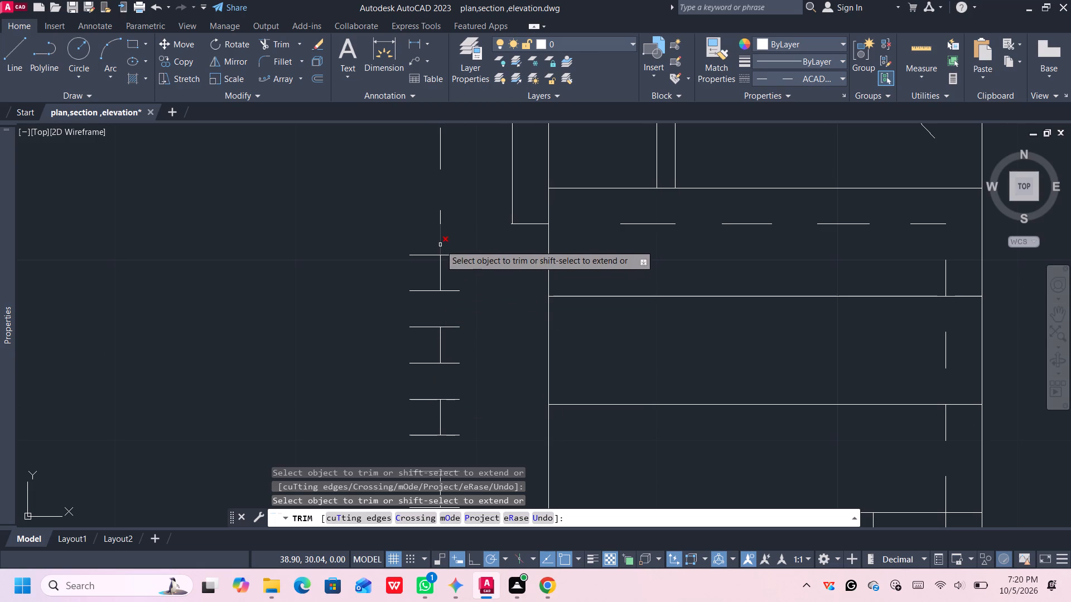
left_click(440, 245)
middle_click_drag(451, 237, 477, 281)
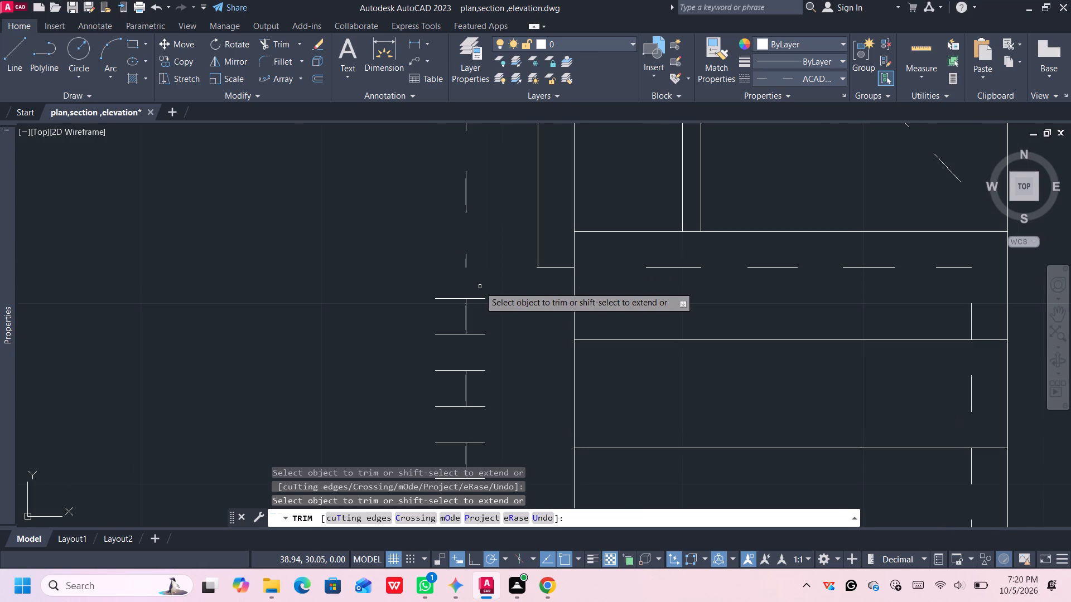
key("Escape")
Delete the eight leftover tick lines along the dashed vertical line beside the entrance steps.
scroll(479, 307, "down", 2)
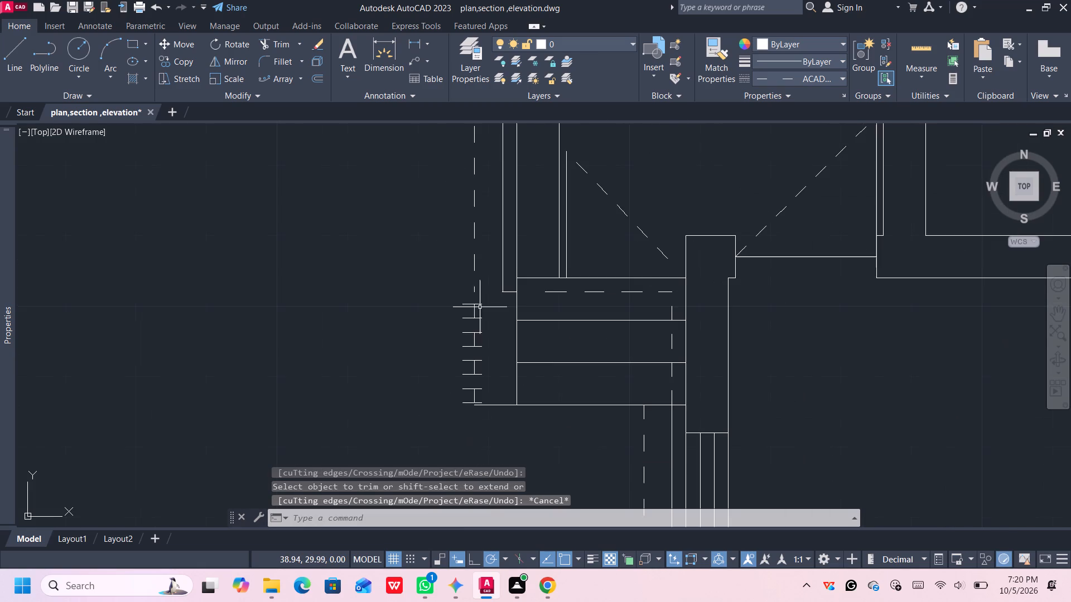
middle_click_drag(488, 326, 486, 308)
left_click(463, 280)
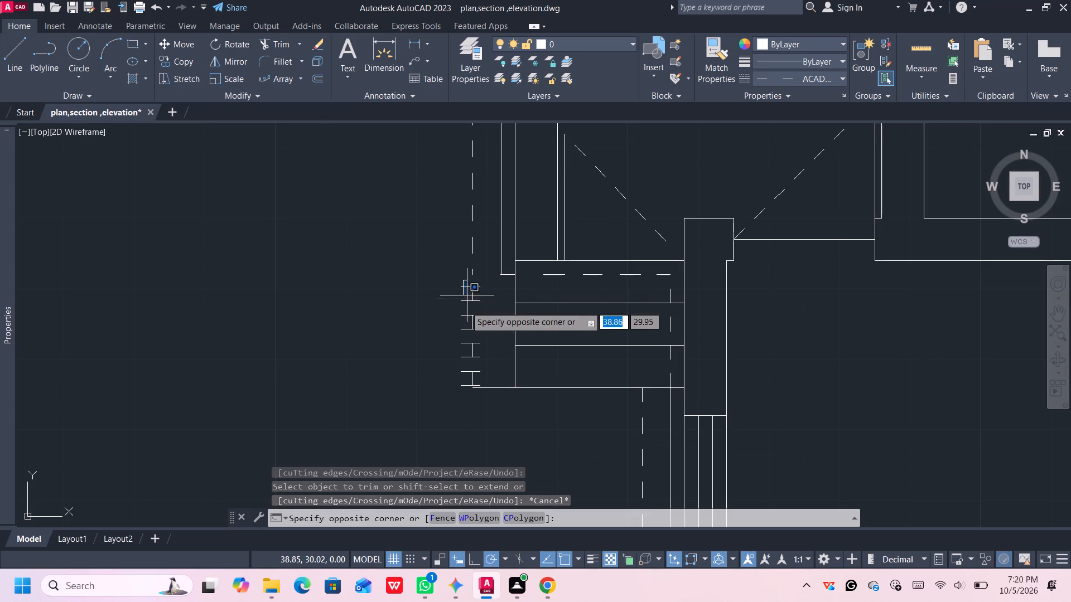
left_click(445, 396)
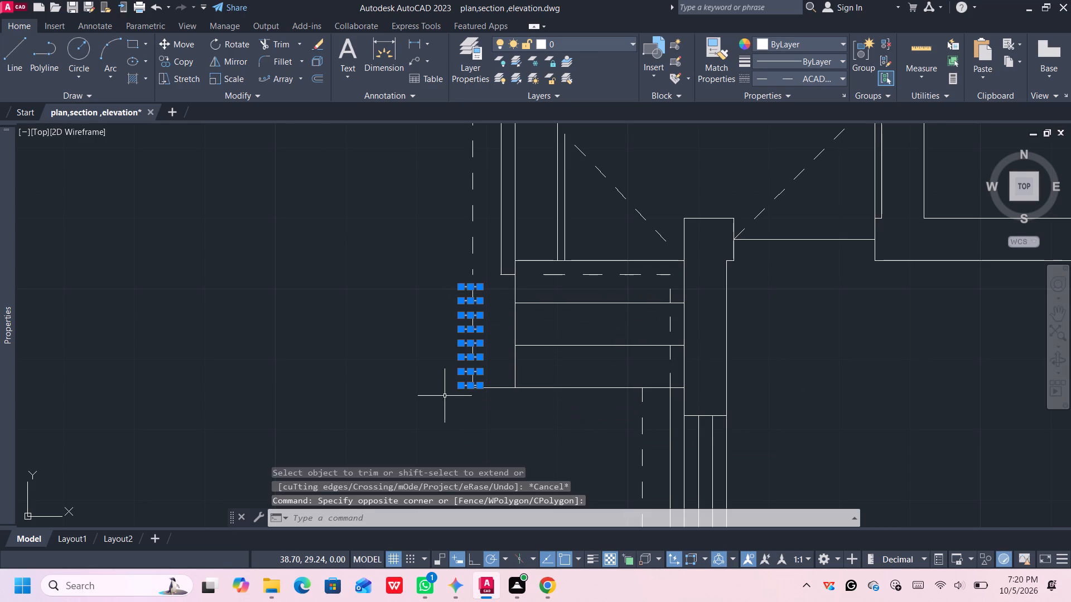
key("Delete")
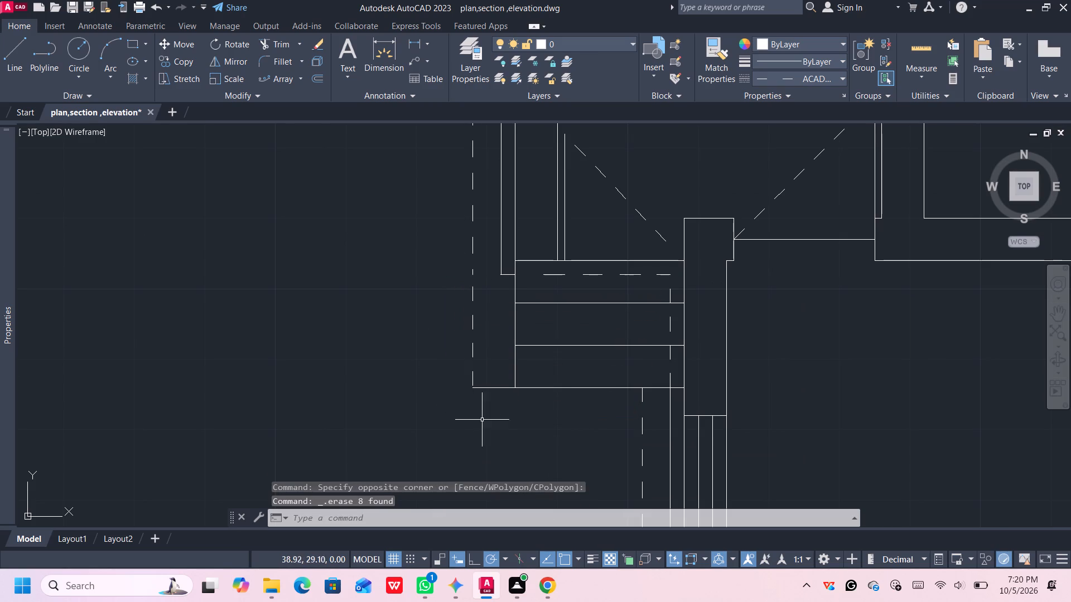
Review the whole floor plan with its dashed outer outline, including the upper rooms and the outline's upper corner away from the steps.
scroll(600, 420, "down", 2)
middle_click_drag(597, 421, 443, 298)
scroll(444, 303, "down", 2)
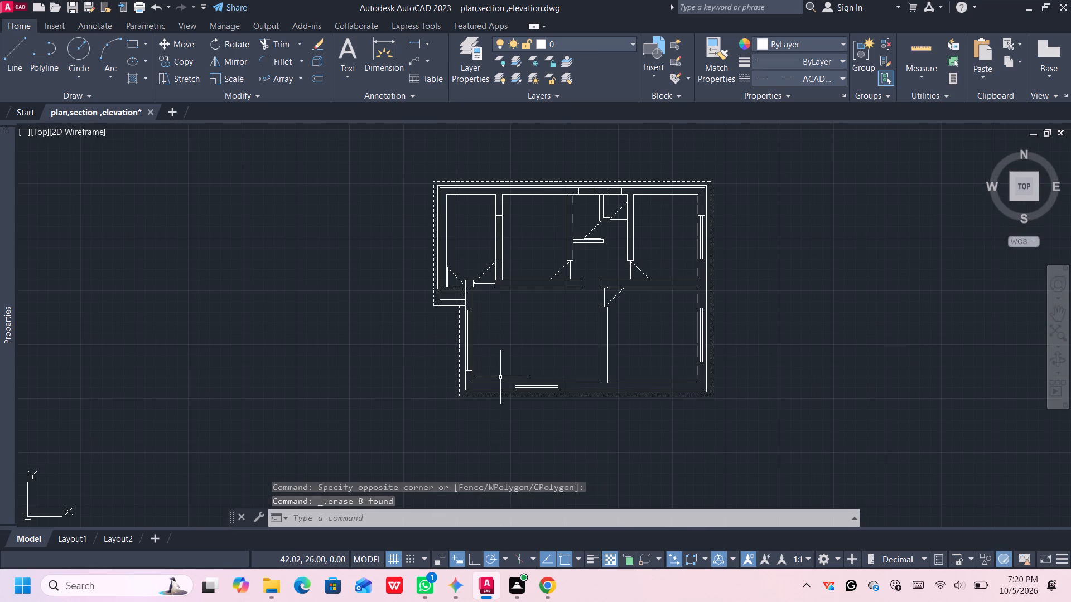
middle_click_drag(500, 377, 482, 344)
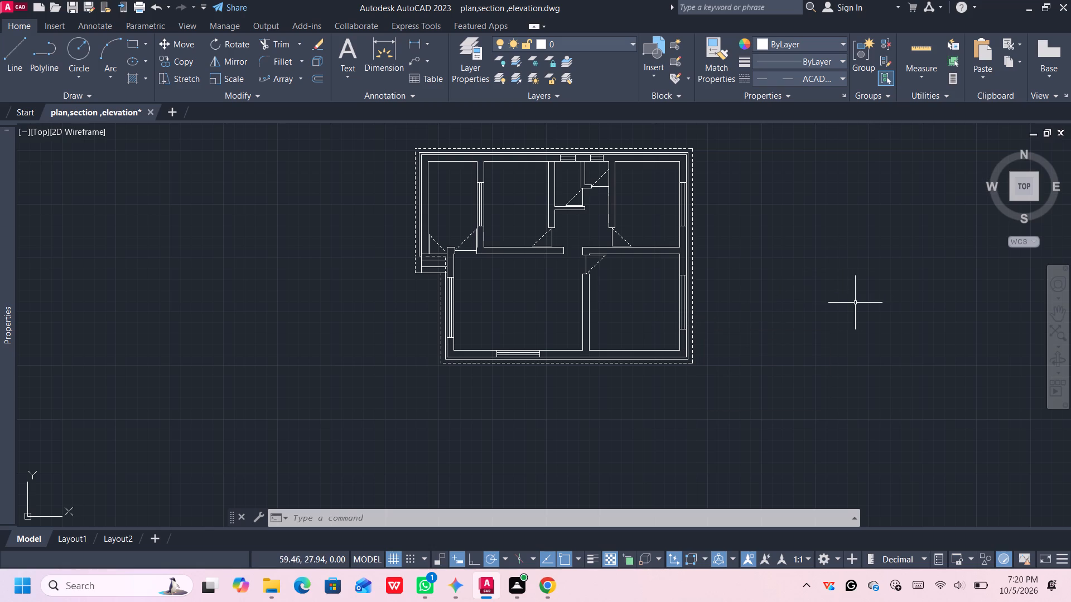
middle_click_drag(543, 218, 488, 293)
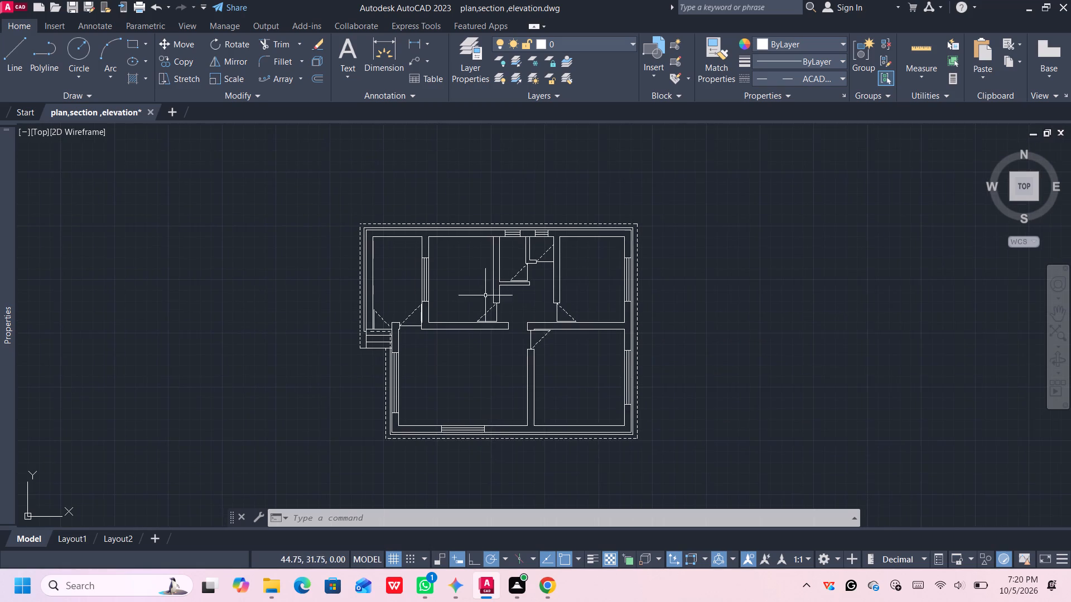
scroll(493, 293, "up", 2)
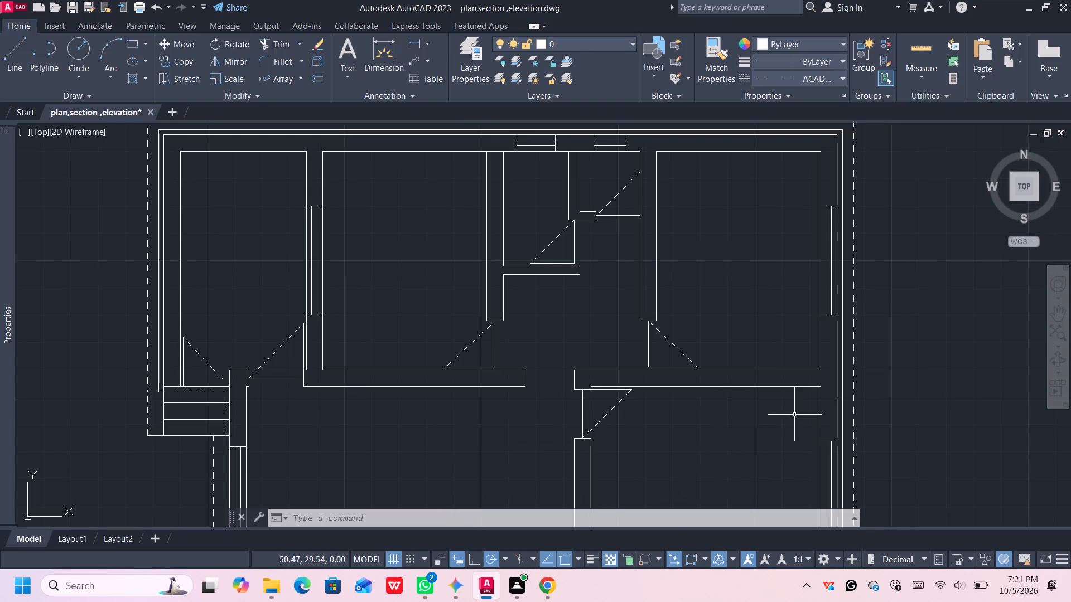
middle_click_drag(803, 399, 538, 454)
middle_click(538, 454)
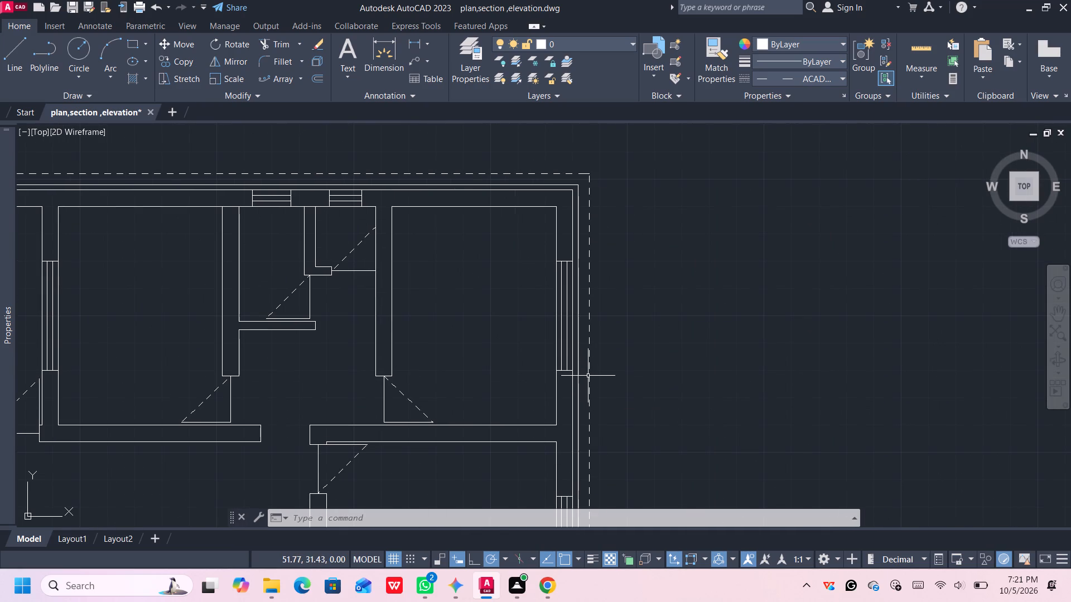
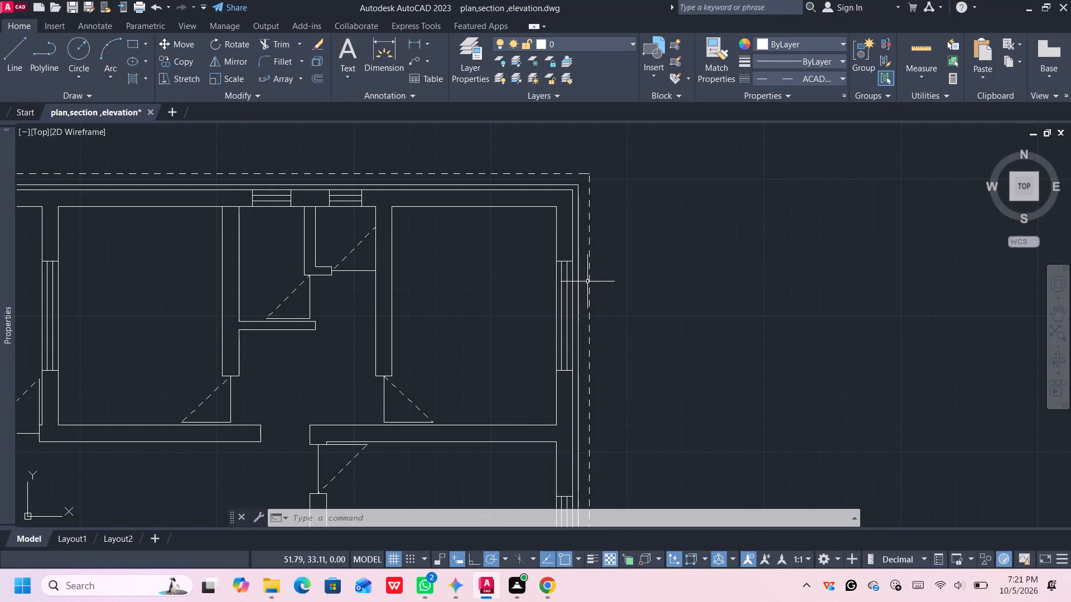
With Ortho on, draw lines from the northeast room window's upper outer corner: 0.2 up along the wall, followed by 0.4 outward.
scroll(571, 284, "up", 1)
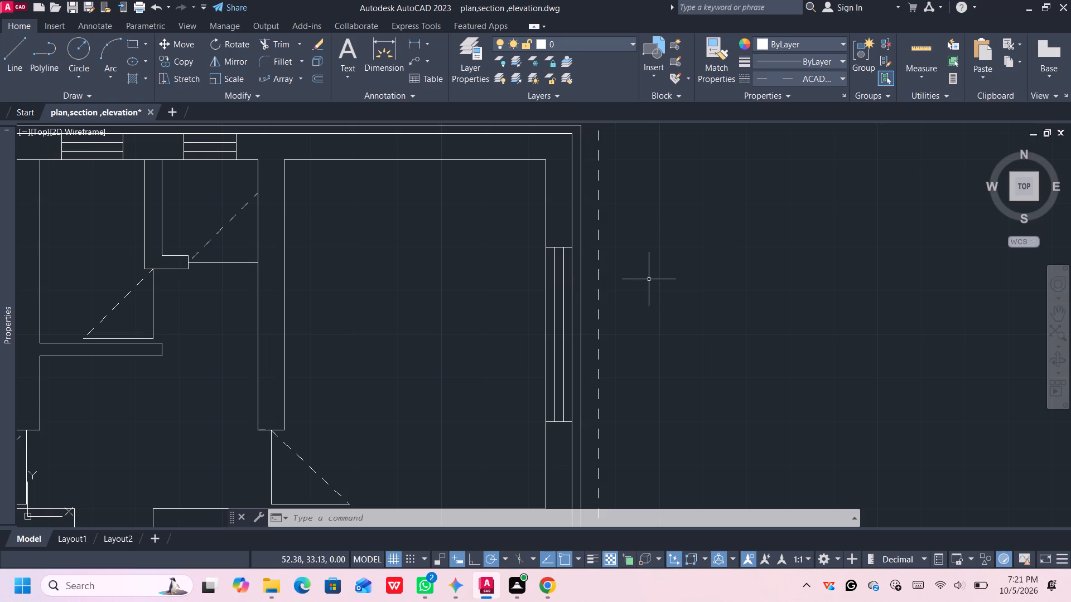
scroll(649, 279, "down", 3)
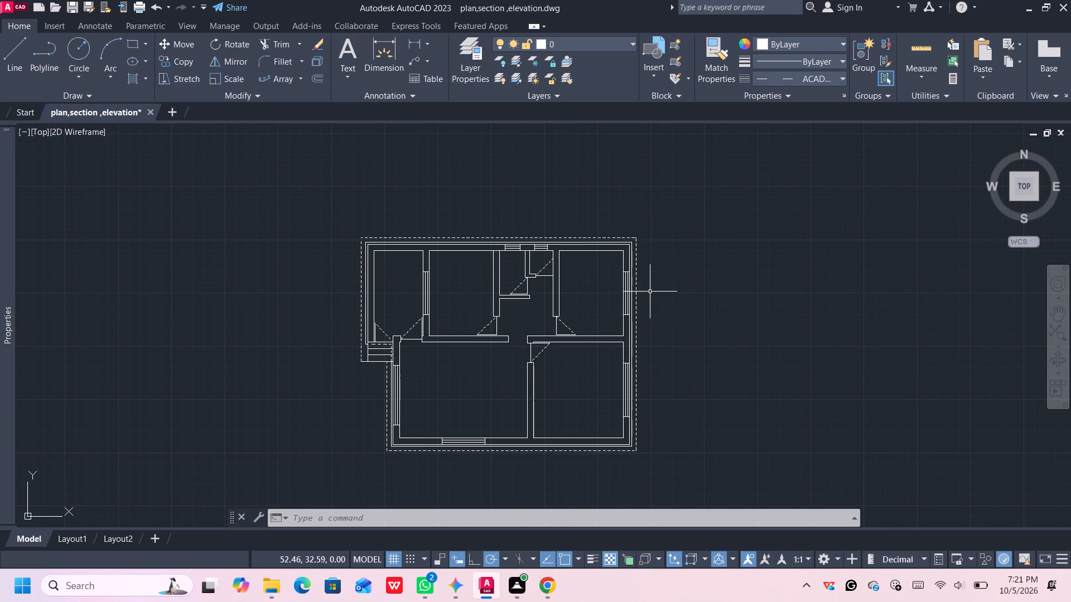
key("l")
key("Return")
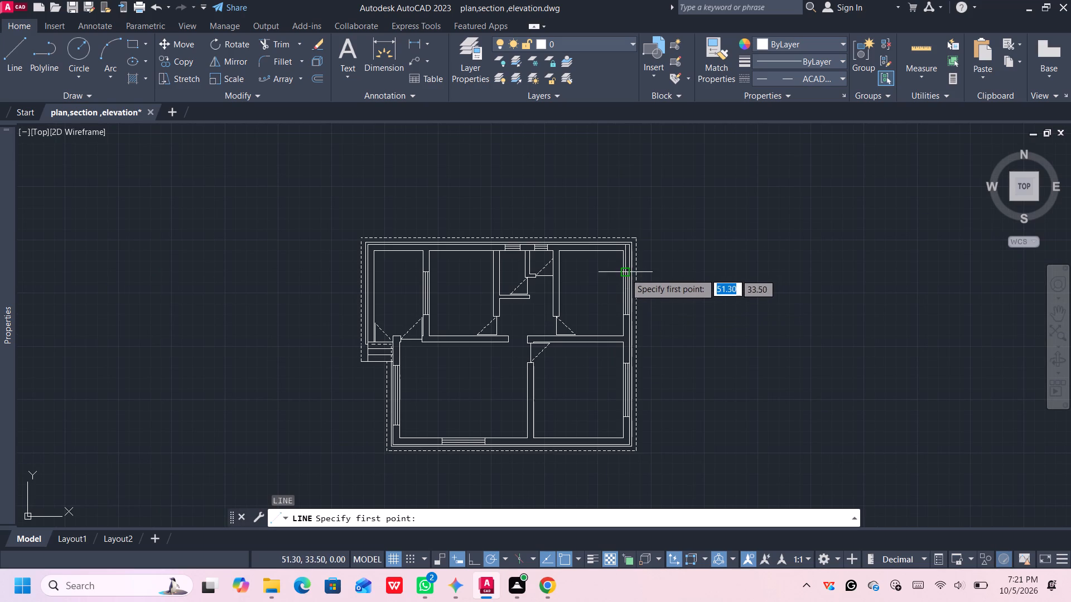
scroll(625, 270, "up", 4)
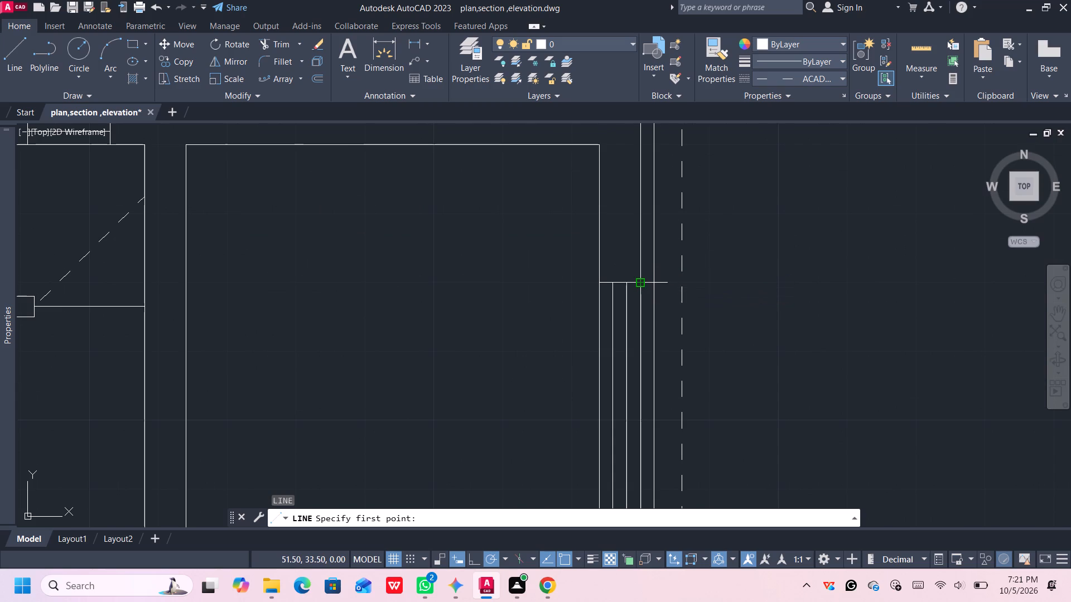
left_click(643, 280)
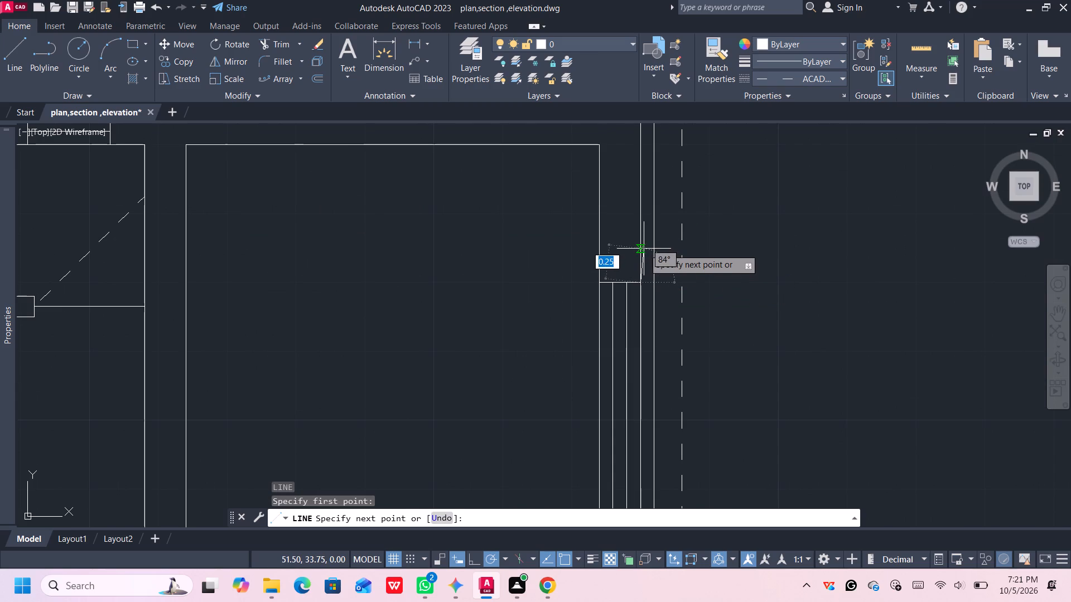
left_click(476, 557)
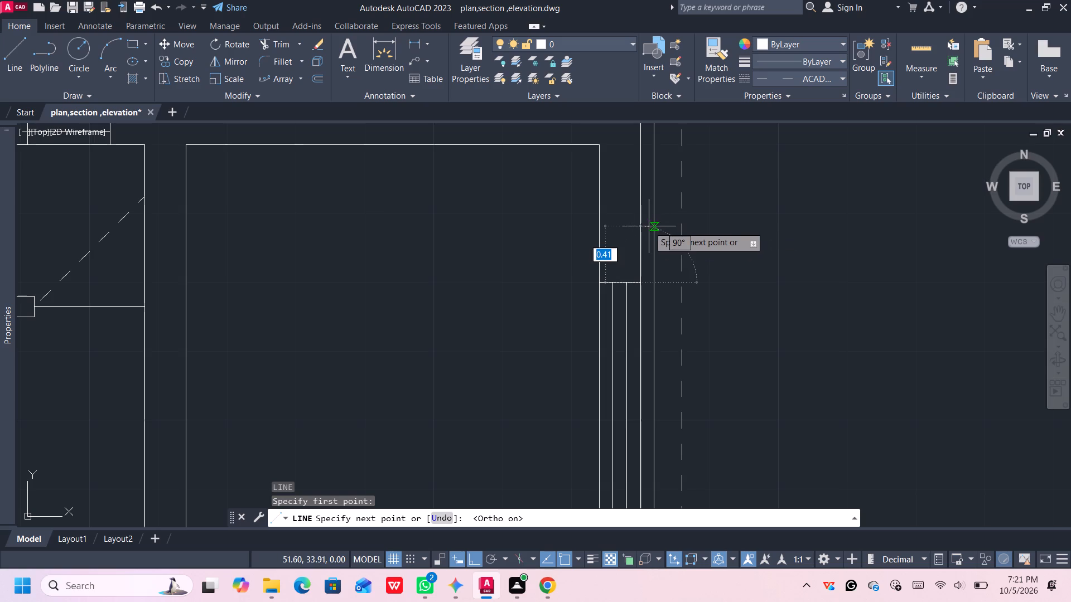
scroll(647, 227, "up", 1)
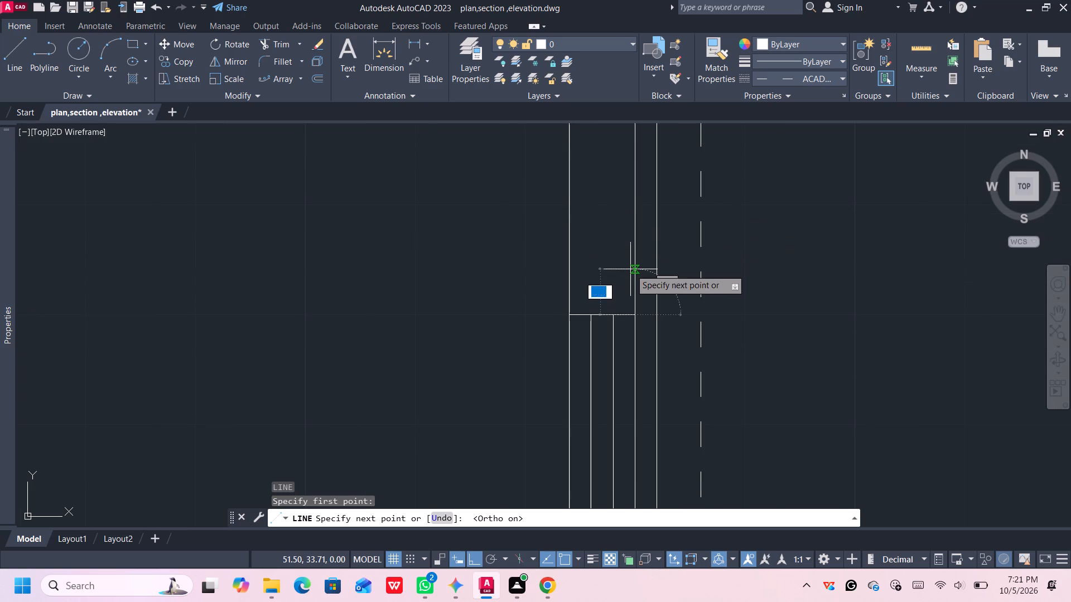
type("0.2")
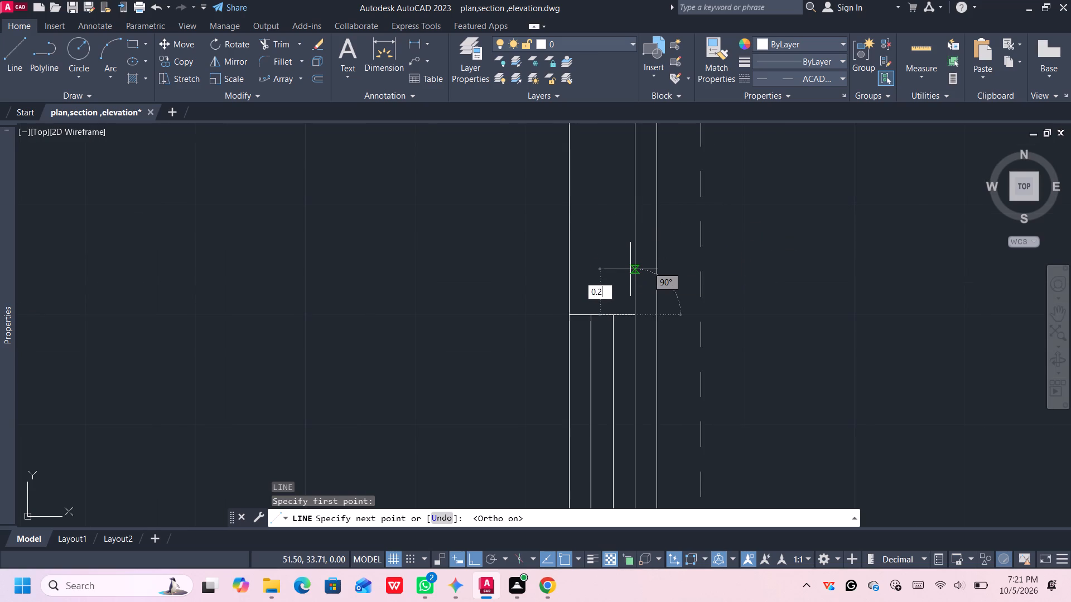
key("Return")
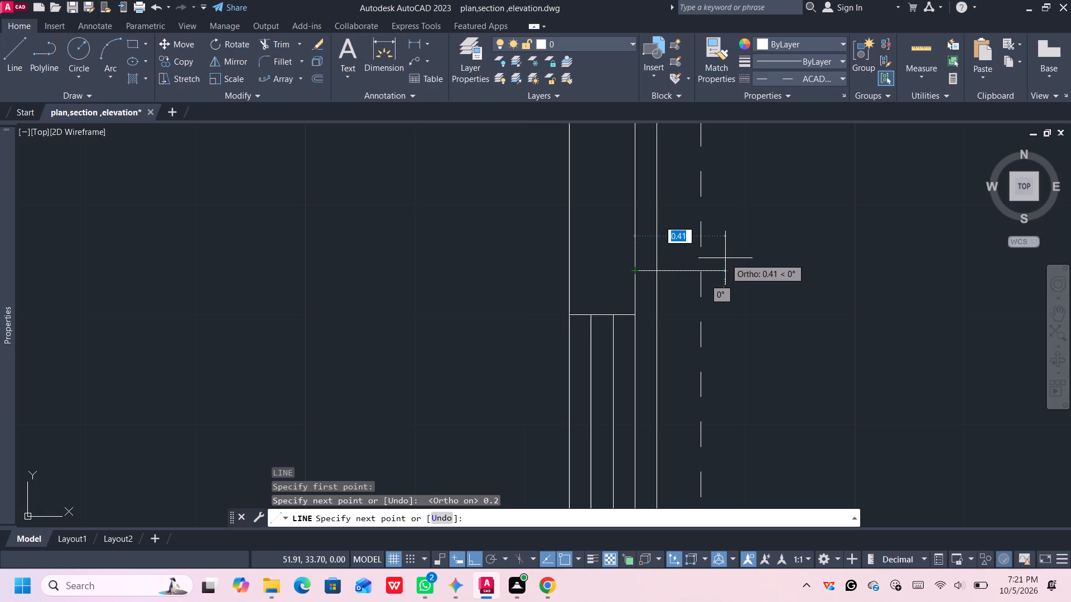
type("0.4")
key("Return")
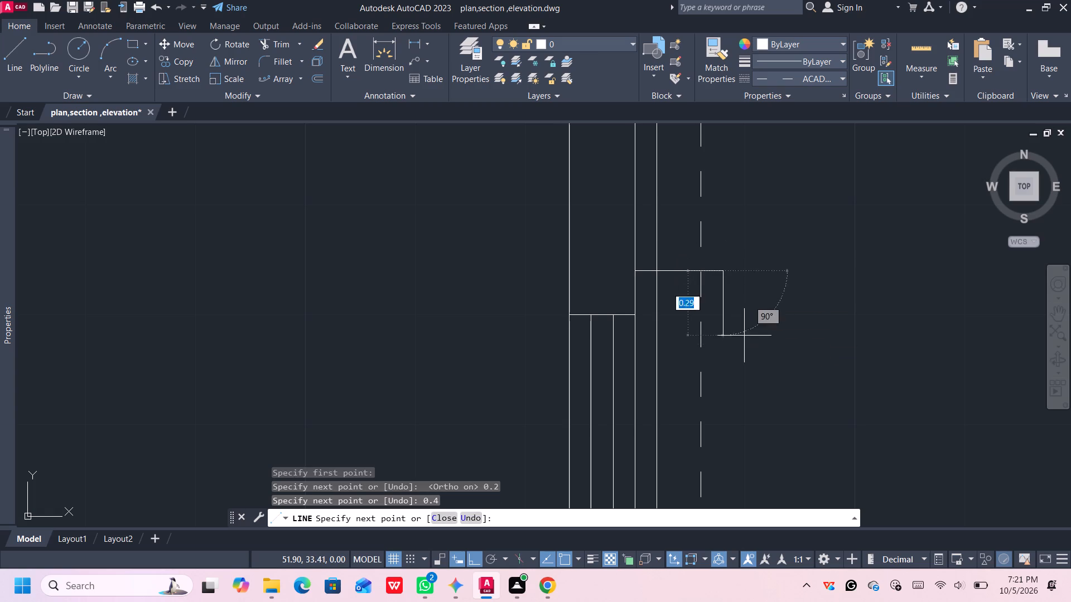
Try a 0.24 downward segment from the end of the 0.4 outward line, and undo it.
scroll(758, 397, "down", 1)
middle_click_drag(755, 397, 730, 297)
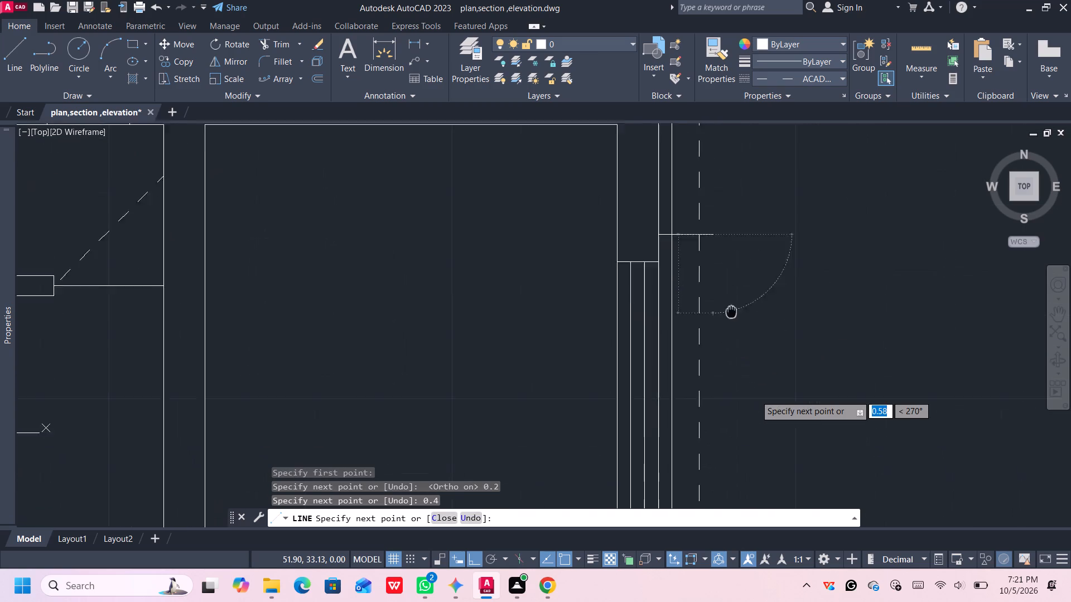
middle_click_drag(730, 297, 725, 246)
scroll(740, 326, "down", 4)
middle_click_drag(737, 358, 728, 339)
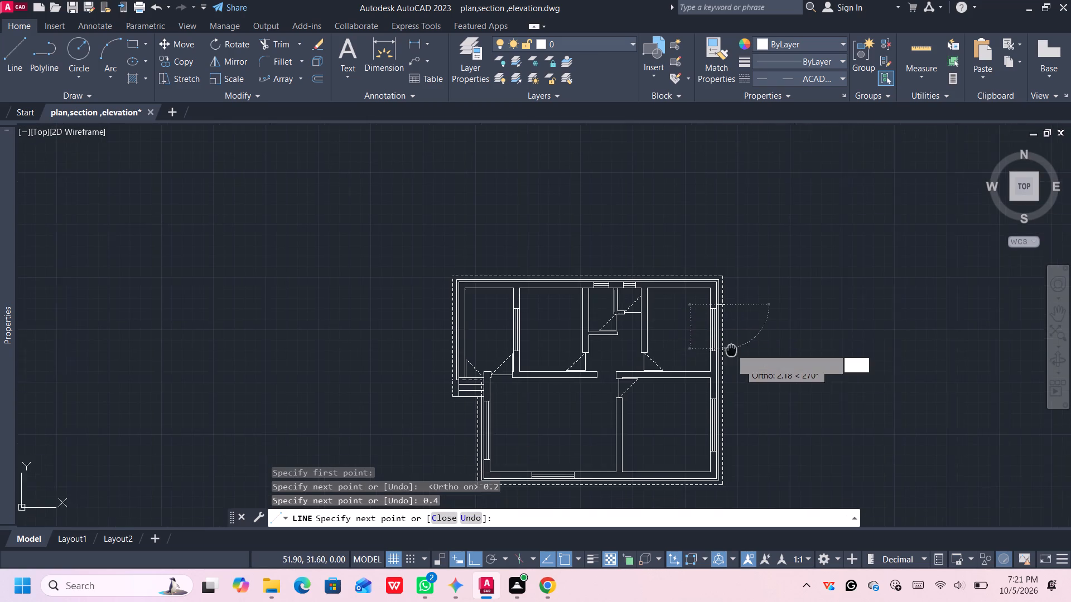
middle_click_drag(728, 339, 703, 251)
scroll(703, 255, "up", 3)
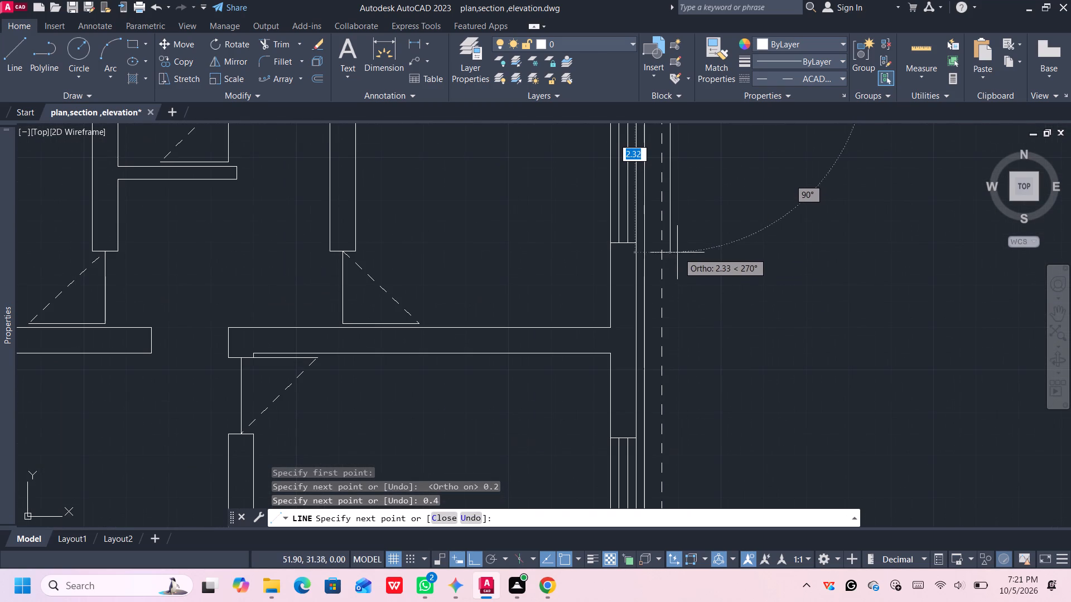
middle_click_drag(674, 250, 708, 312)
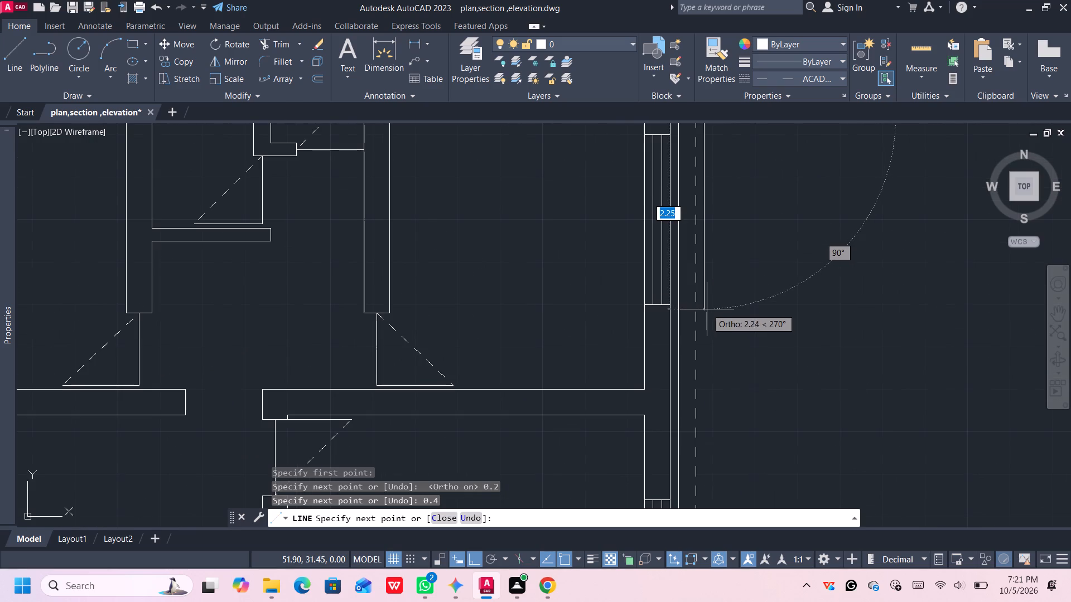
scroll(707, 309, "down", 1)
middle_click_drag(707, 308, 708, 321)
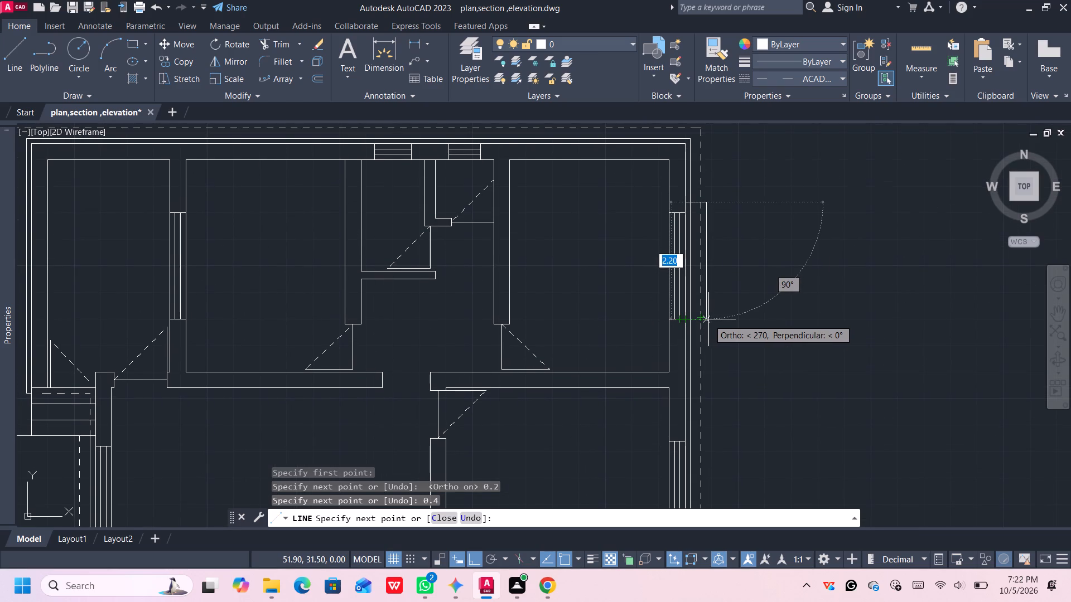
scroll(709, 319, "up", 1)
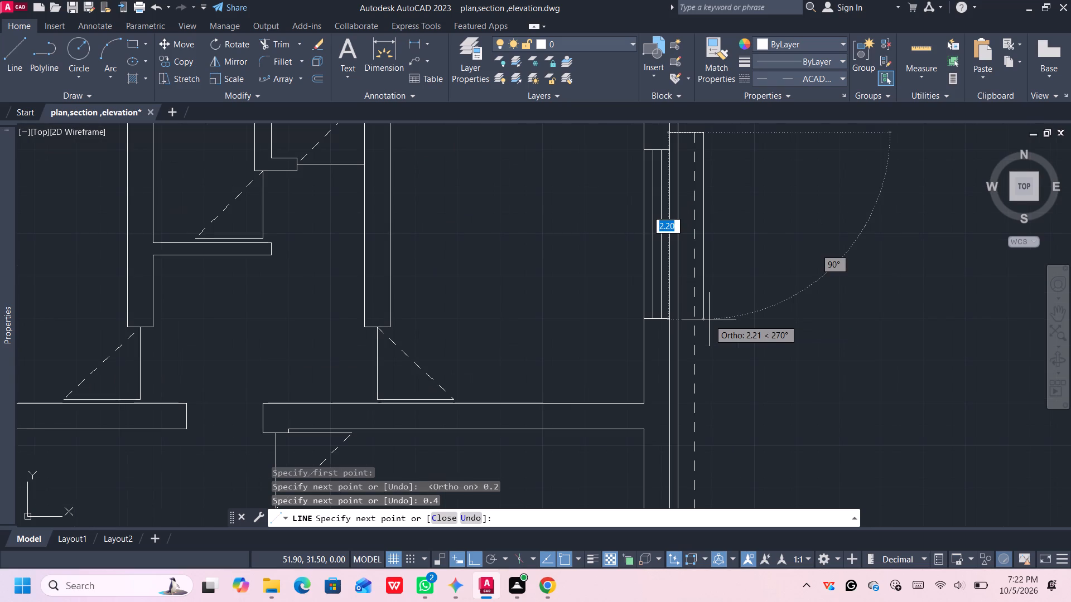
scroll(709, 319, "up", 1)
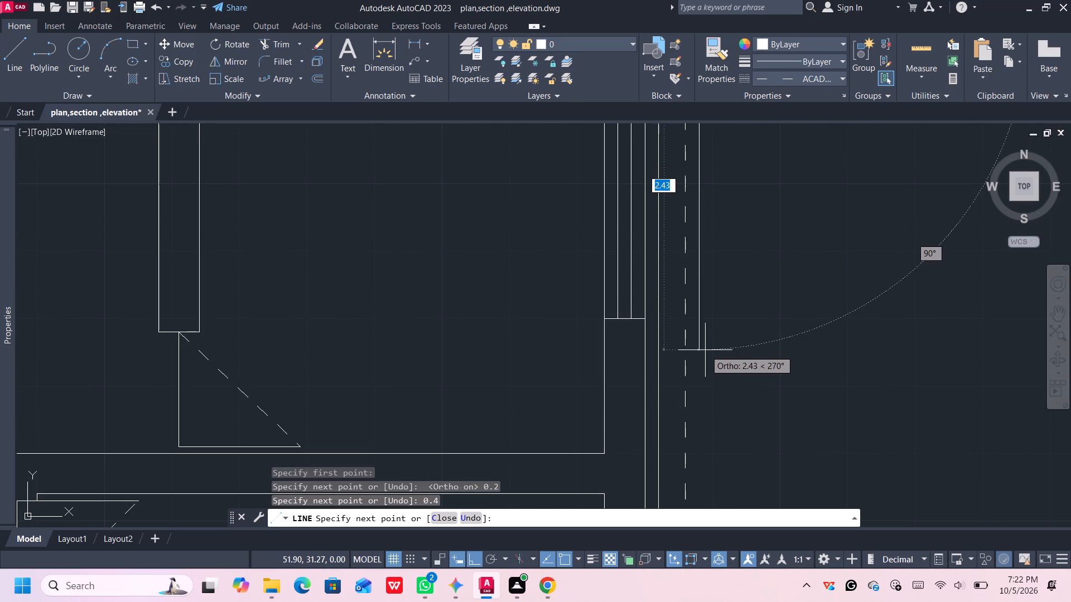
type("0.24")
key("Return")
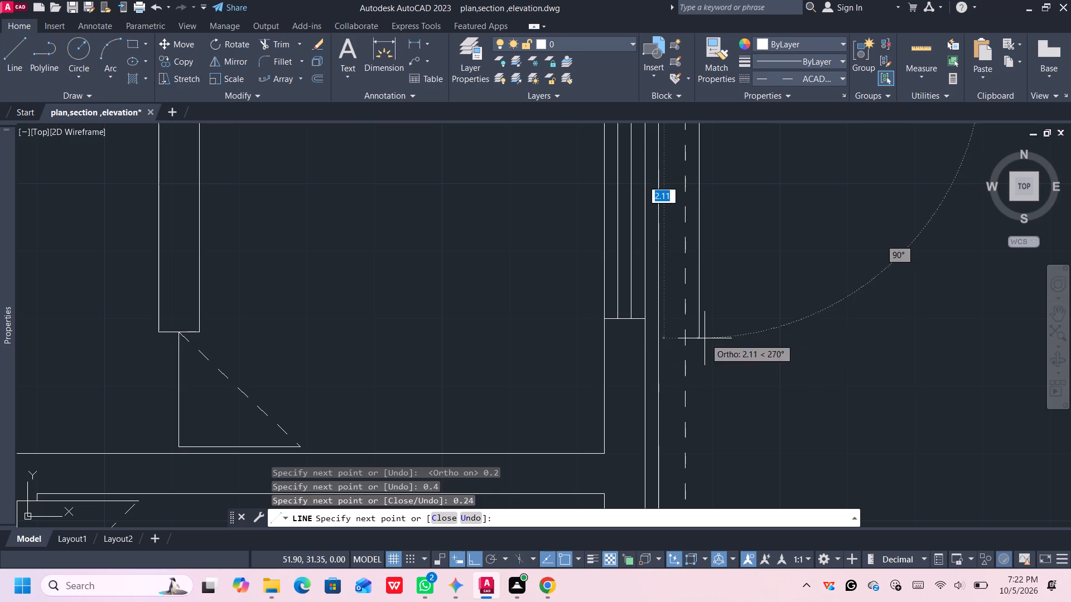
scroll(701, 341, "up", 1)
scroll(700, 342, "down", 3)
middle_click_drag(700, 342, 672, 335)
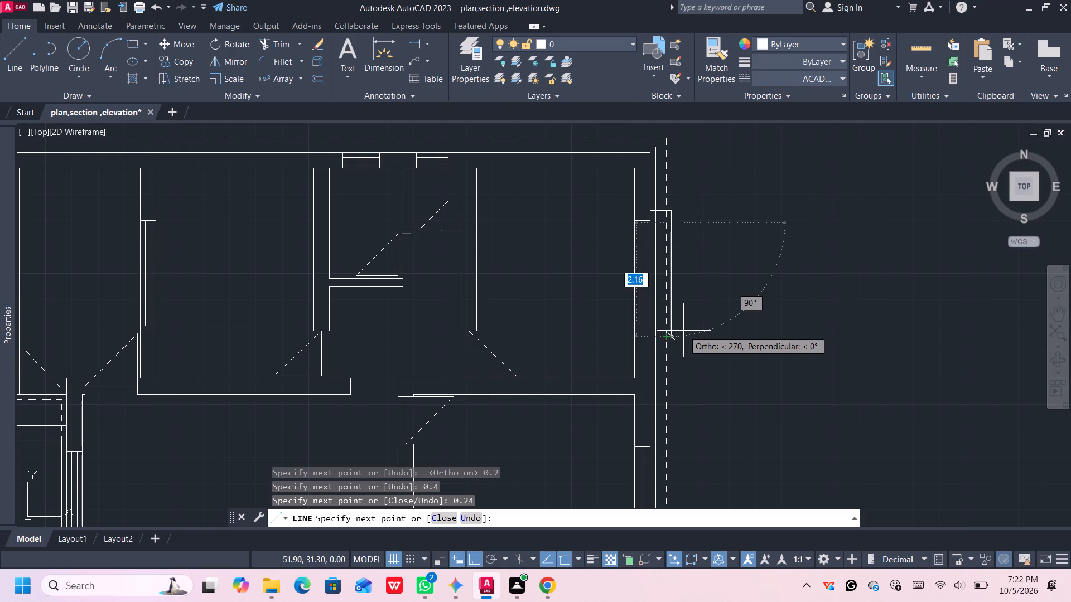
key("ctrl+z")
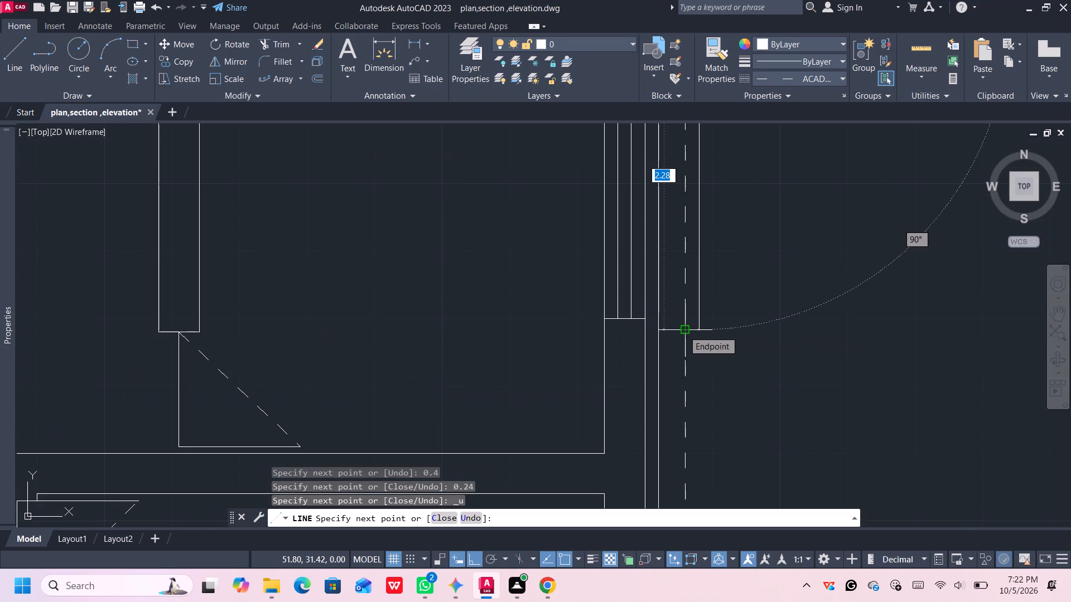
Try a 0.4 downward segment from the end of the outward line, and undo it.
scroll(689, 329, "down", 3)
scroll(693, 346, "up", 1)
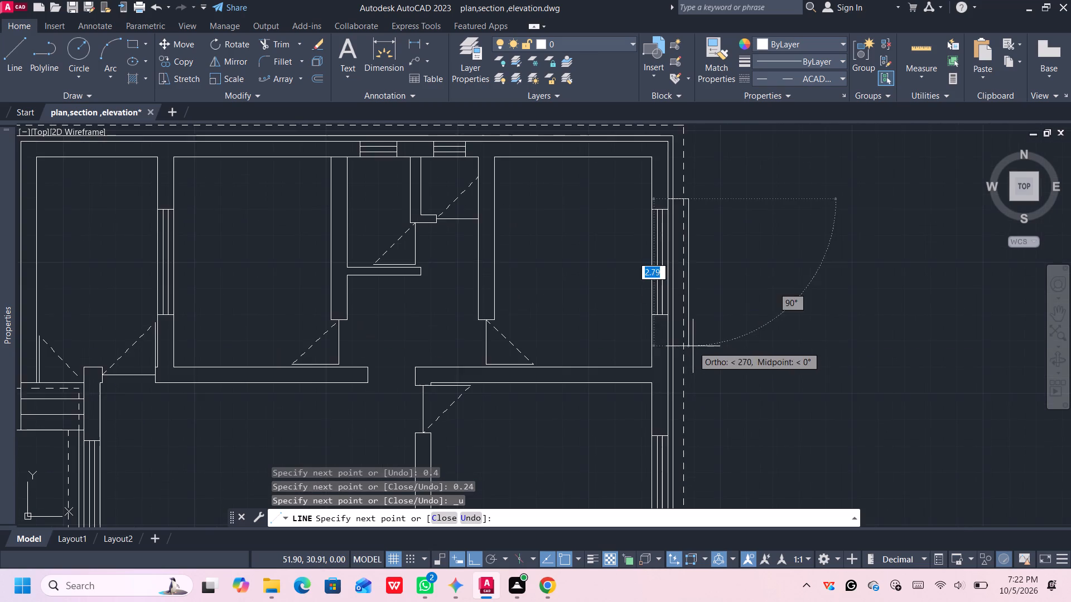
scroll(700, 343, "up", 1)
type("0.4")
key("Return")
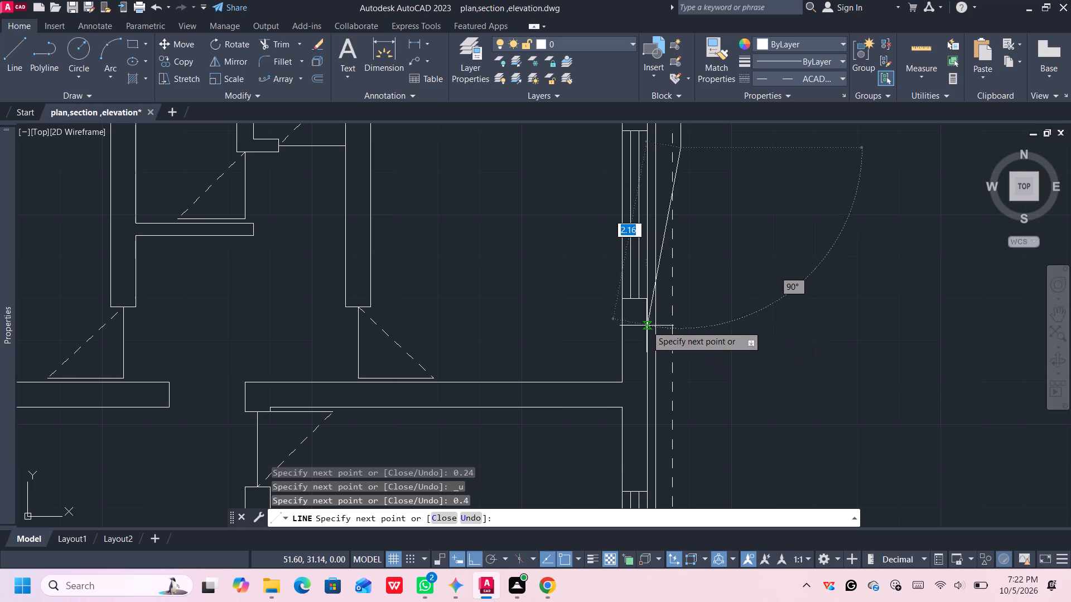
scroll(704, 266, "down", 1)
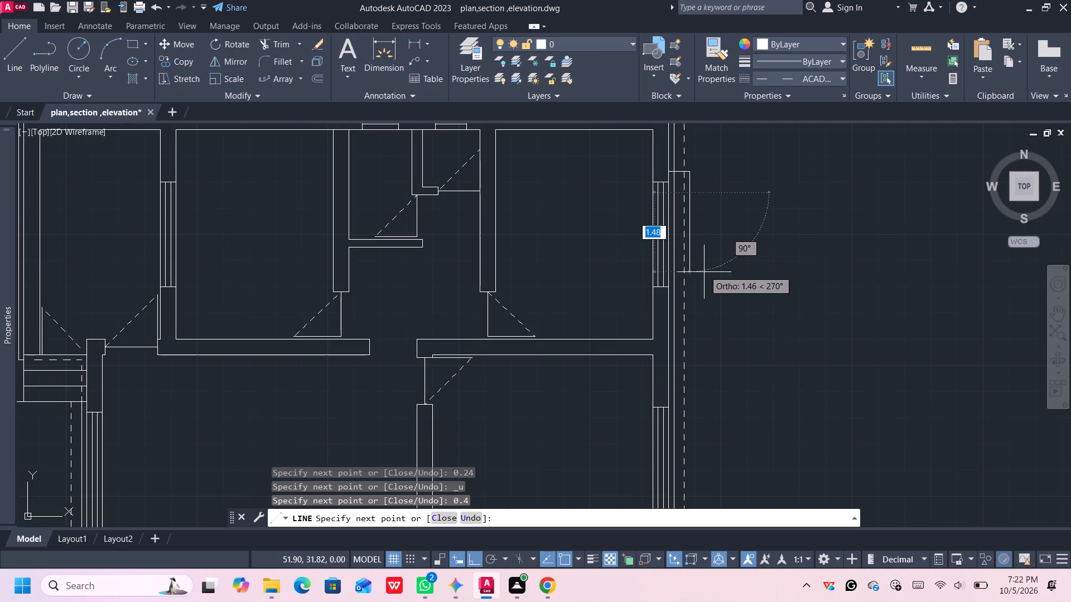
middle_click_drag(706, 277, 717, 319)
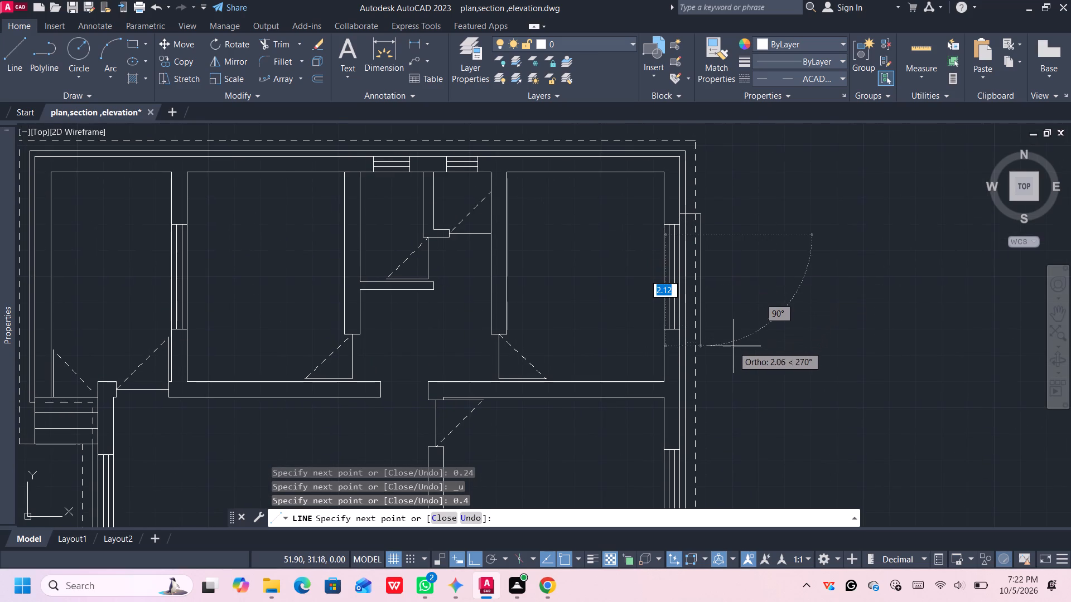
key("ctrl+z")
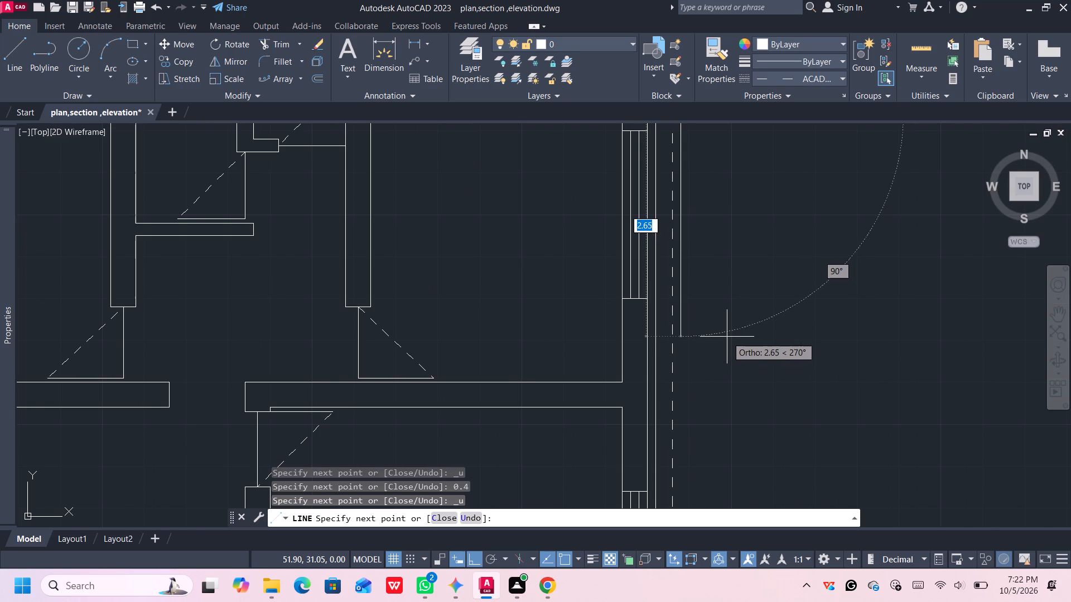
Draw the outer vertical line about 2.65 downward, past the window's lower end, and finish the line.
left_click(725, 337)
key("space")
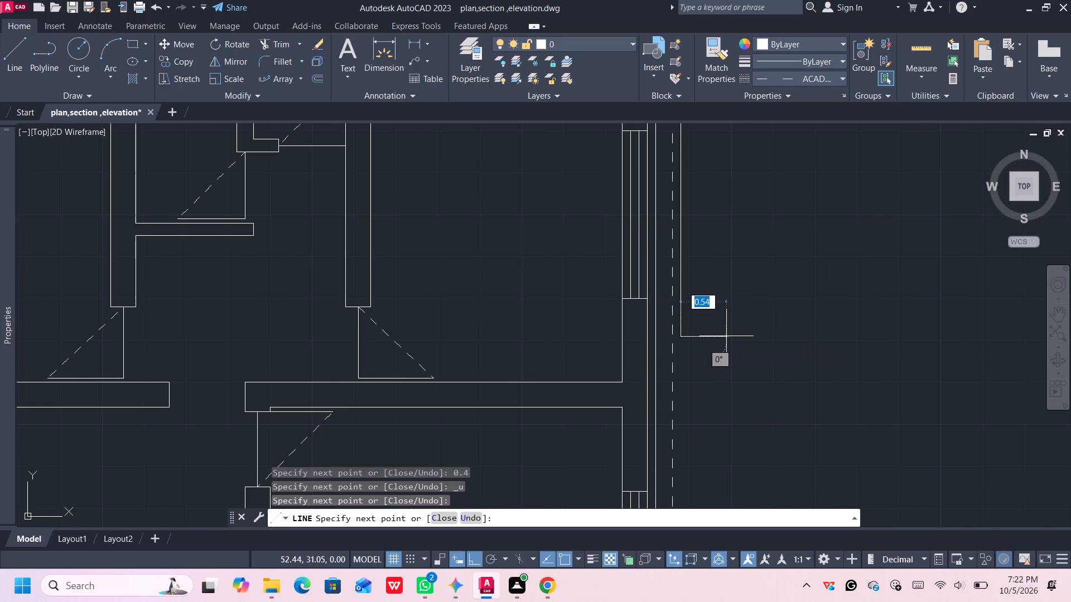
Draw lines from the window's lower outer corner: 0.2 down along the wall, and horizontally outward to the outer vertical line.
key("l")
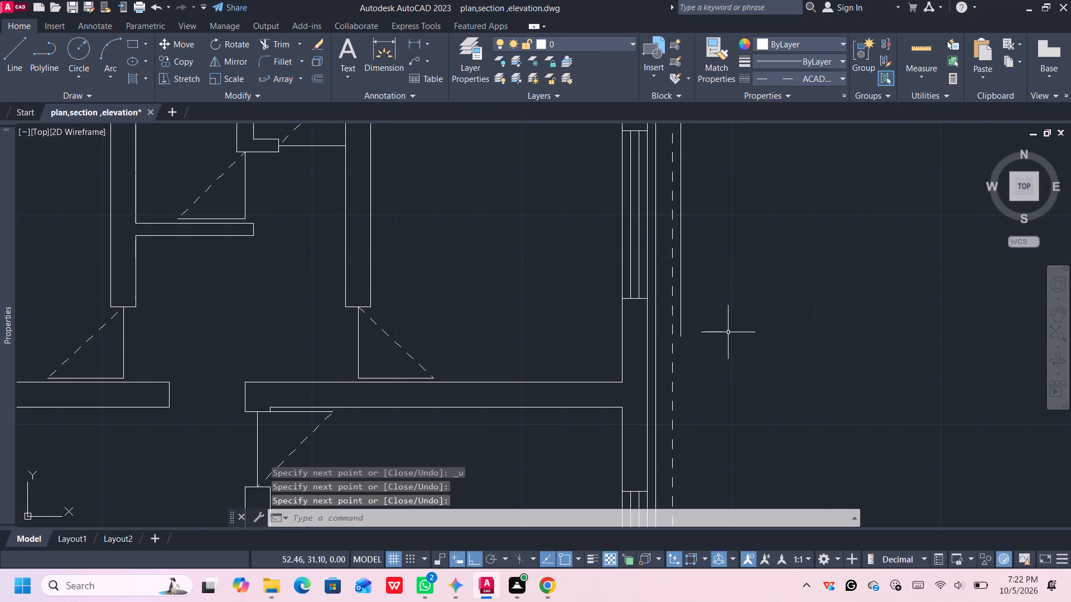
key("Return")
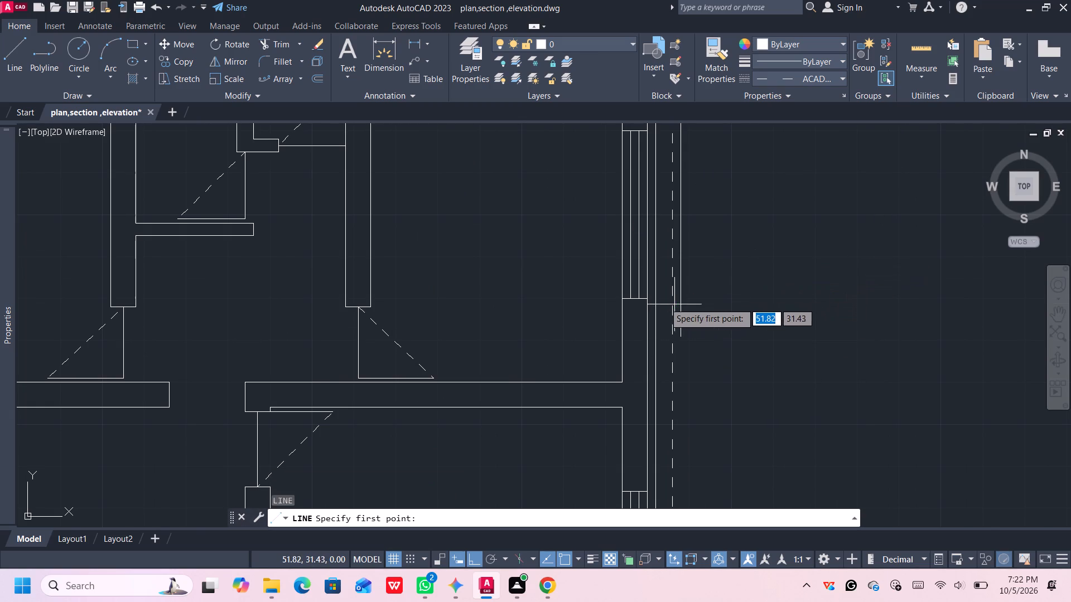
left_click(648, 302)
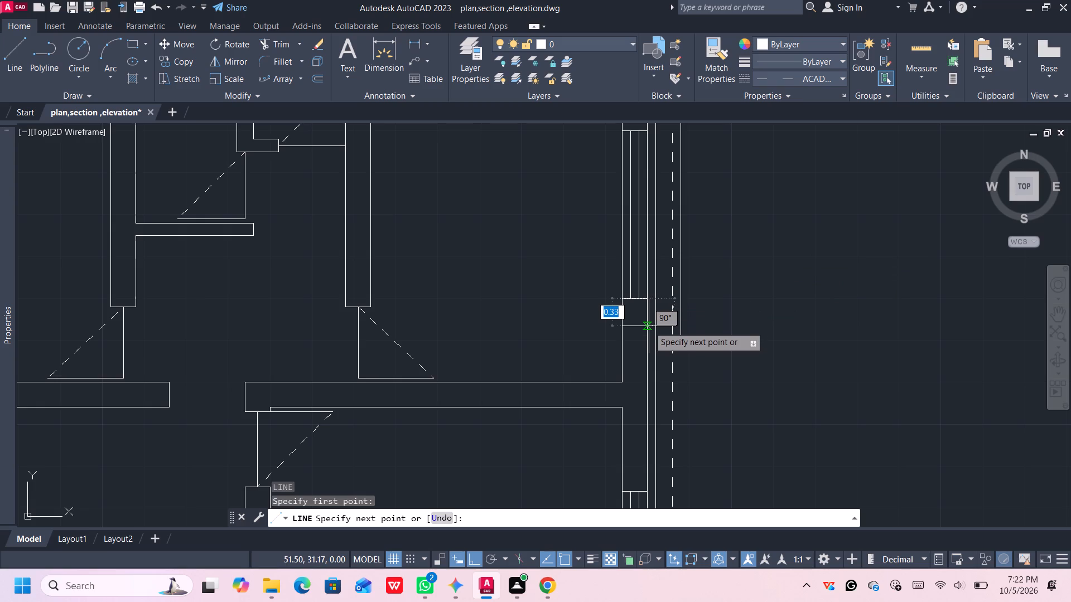
type("0.2")
key("Return")
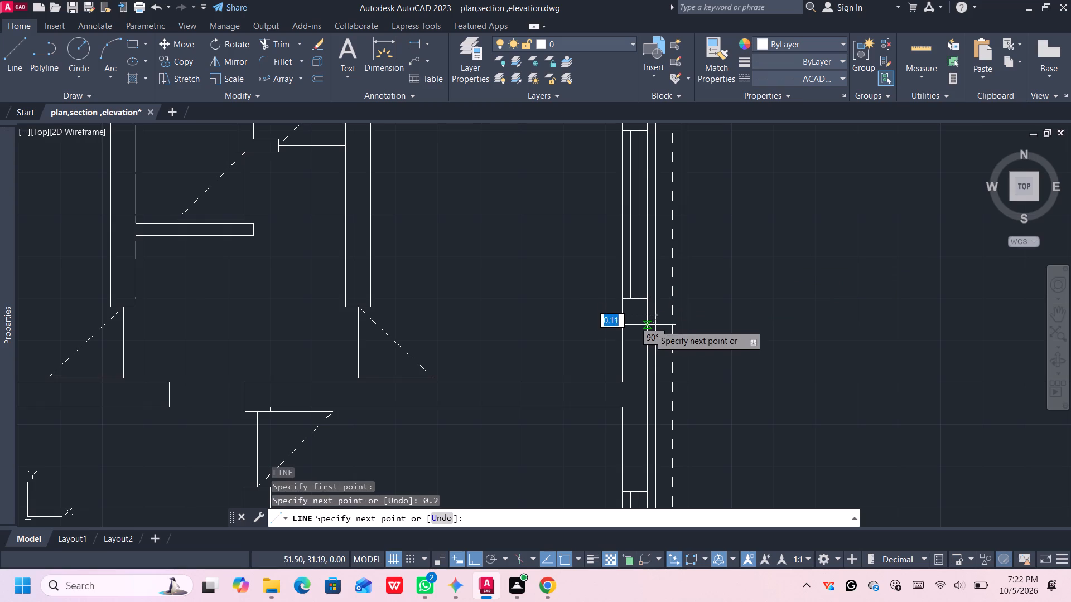
left_click(683, 317)
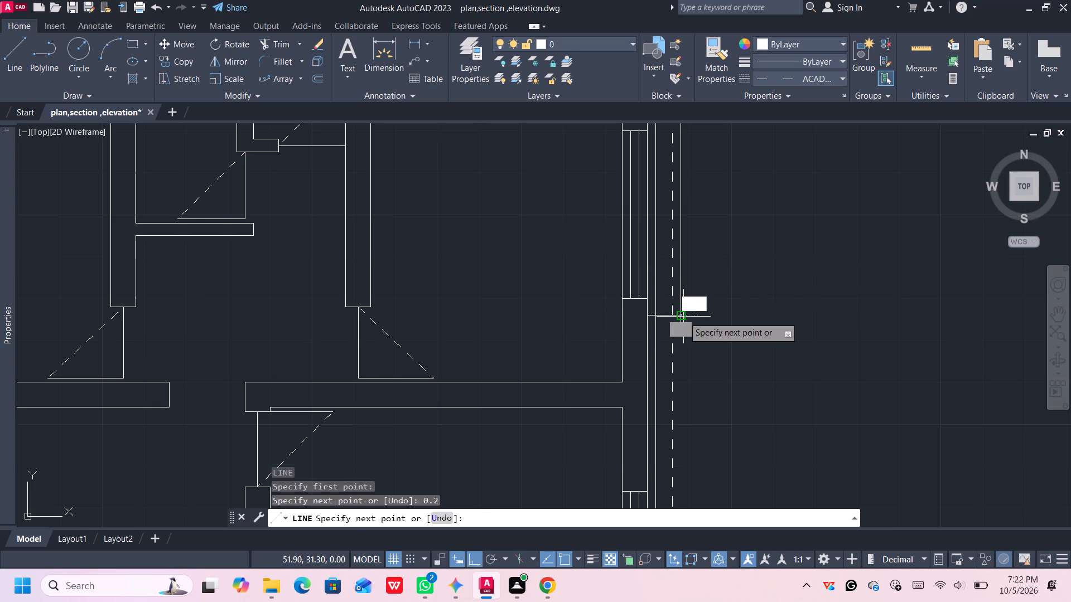
key("space")
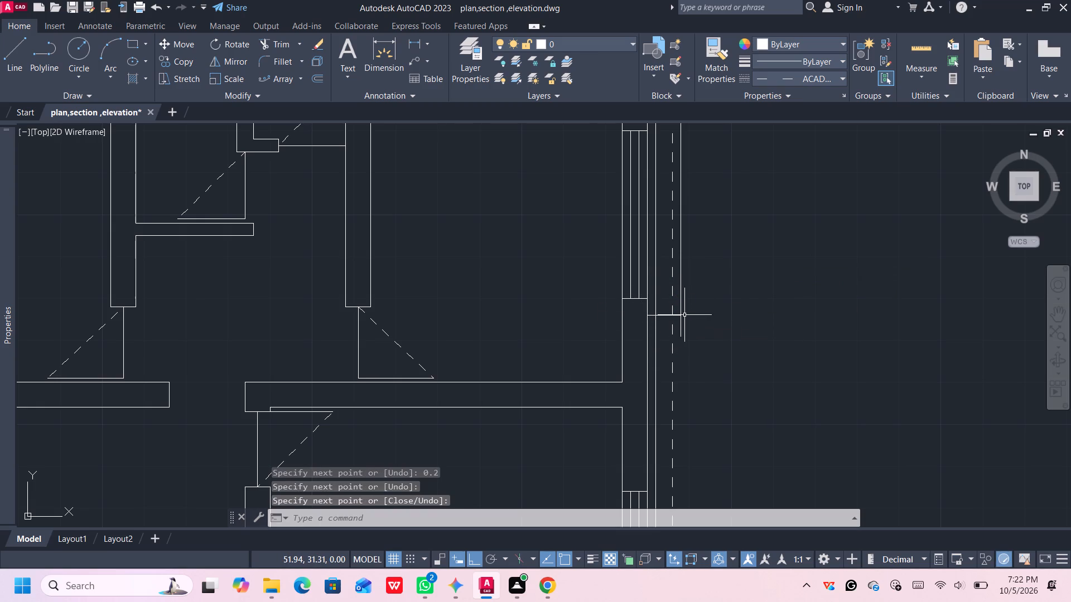
Shorten the outer vertical line by moving its lower endpoint up to the end of the lower horizontal line.
scroll(683, 317, "up", 2)
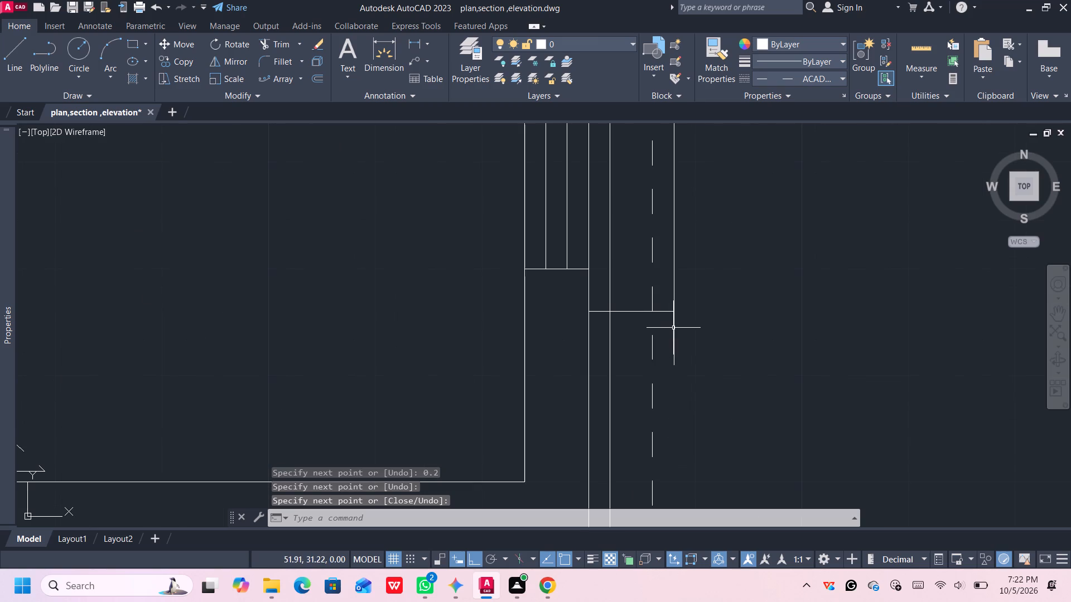
left_click(673, 328)
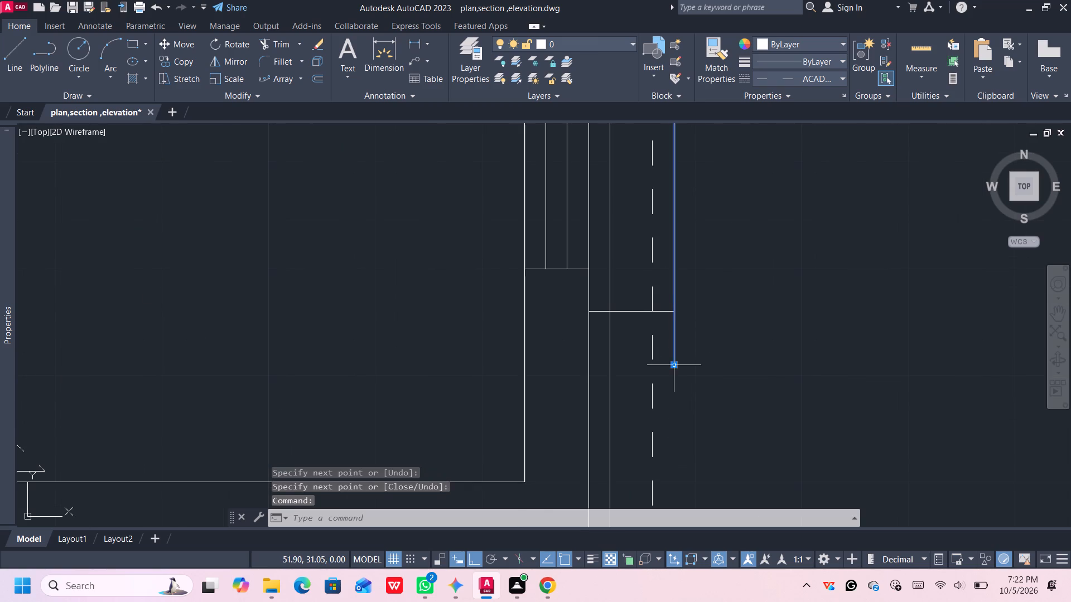
left_click(675, 364)
left_click(675, 310)
scroll(693, 319, "down", 2)
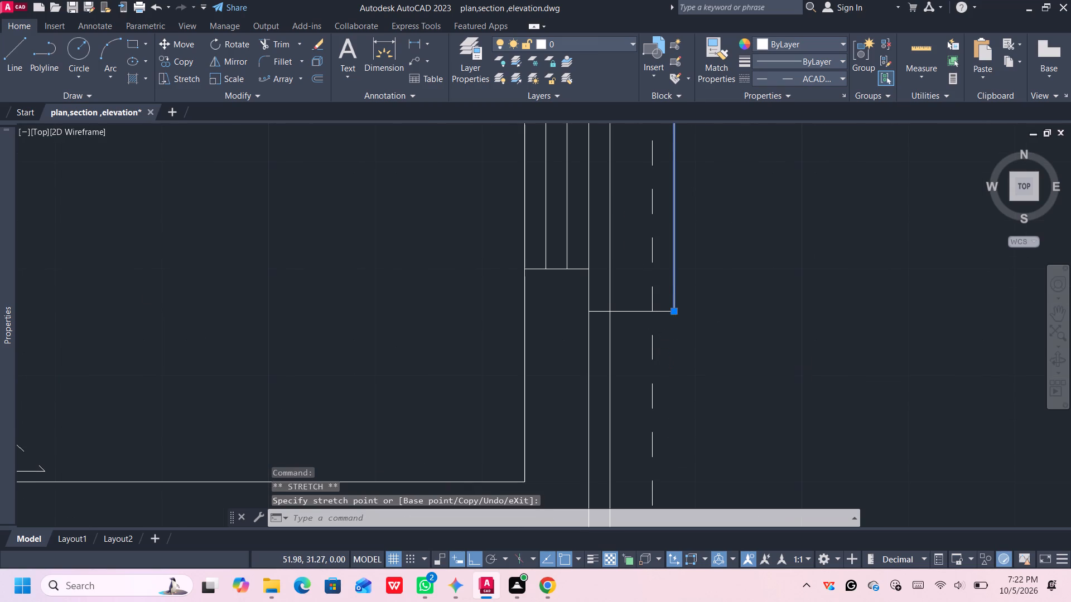
Join the upper horizontal, outer vertical and lower horizontal lines of the northeast window's projecting outline into one polyline.
scroll(697, 318, "down", 3)
middle_click_drag(726, 332, 736, 299)
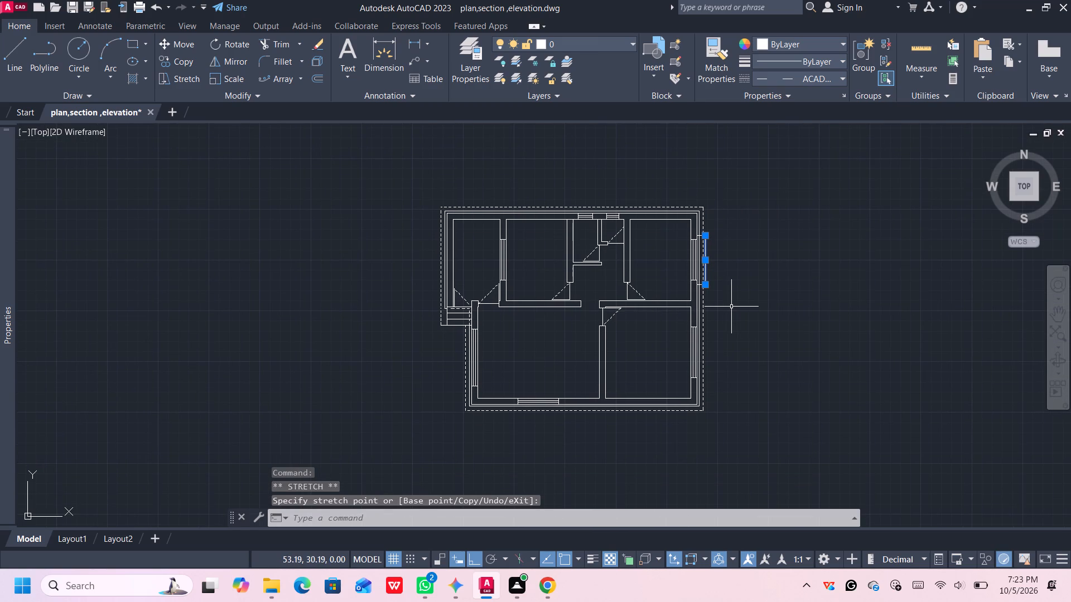
scroll(731, 307, "up", 1)
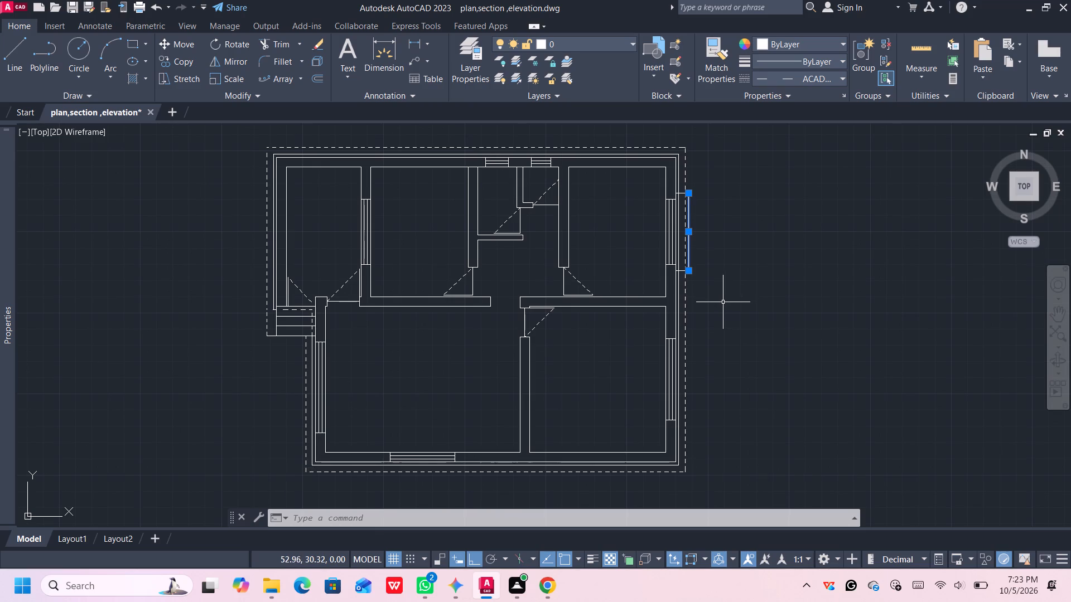
middle_click_drag(723, 301, 749, 294)
key("Escape")
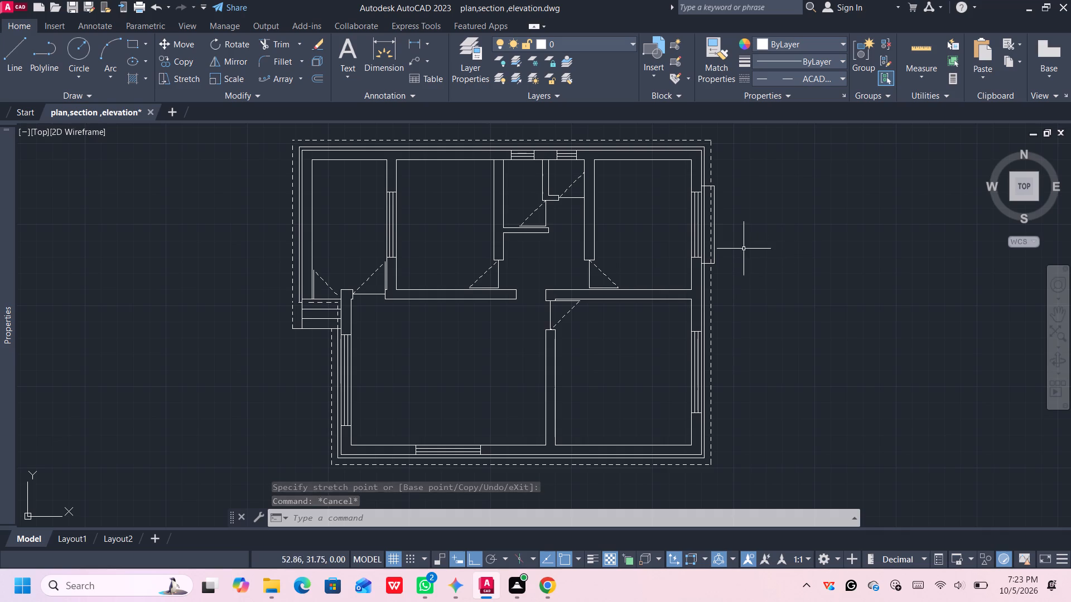
scroll(735, 238, "up", 1)
middle_click_drag(719, 216, 744, 295)
scroll(708, 241, "up", 1)
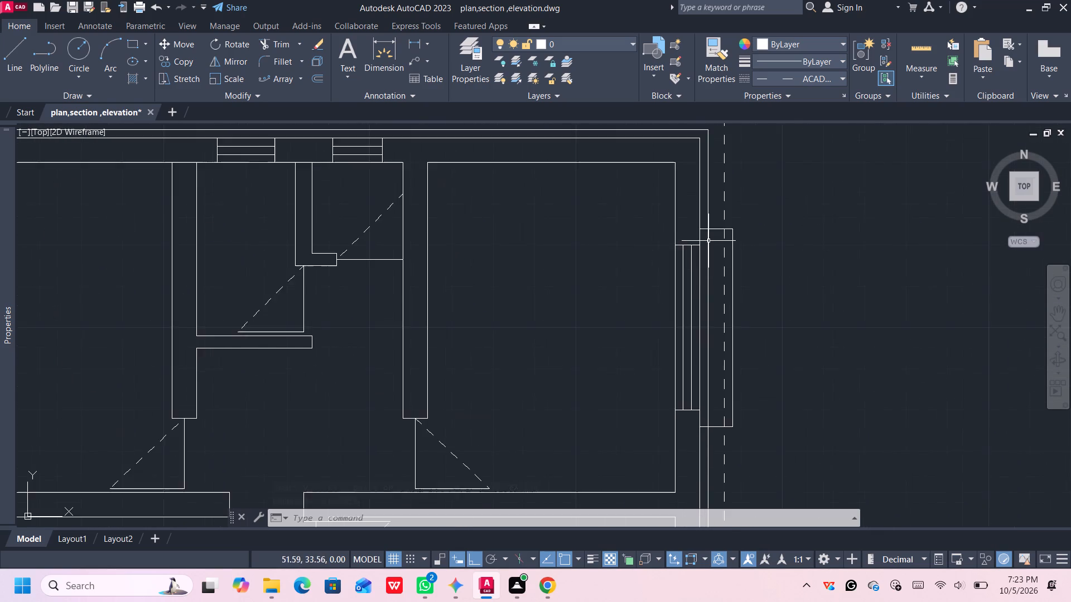
scroll(708, 241, "up", 1)
left_click(720, 223)
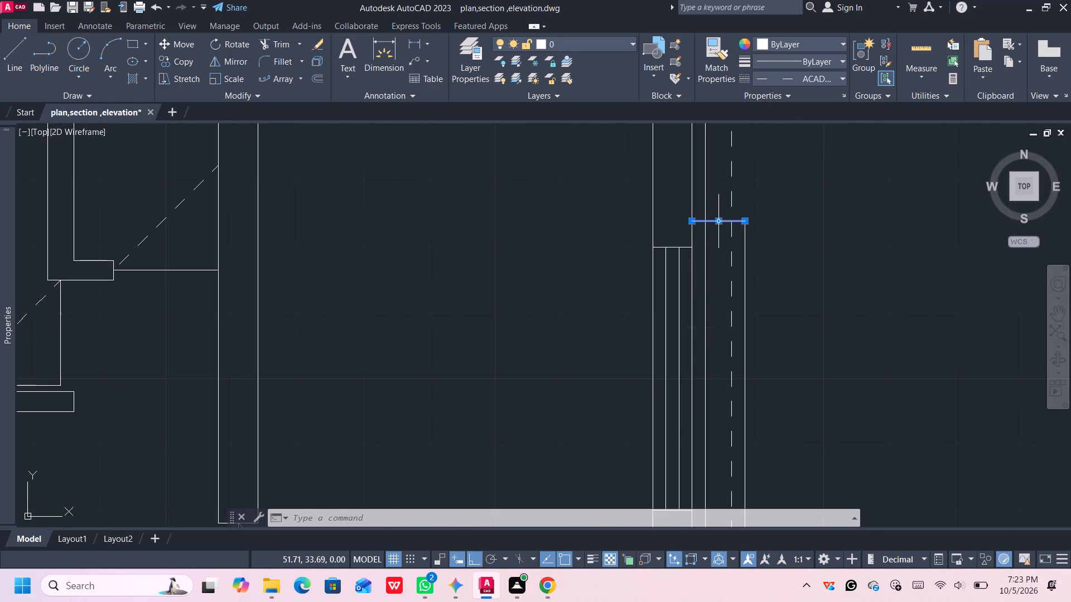
left_click(746, 248)
scroll(774, 313, "down", 3)
middle_click_drag(775, 330, 769, 319)
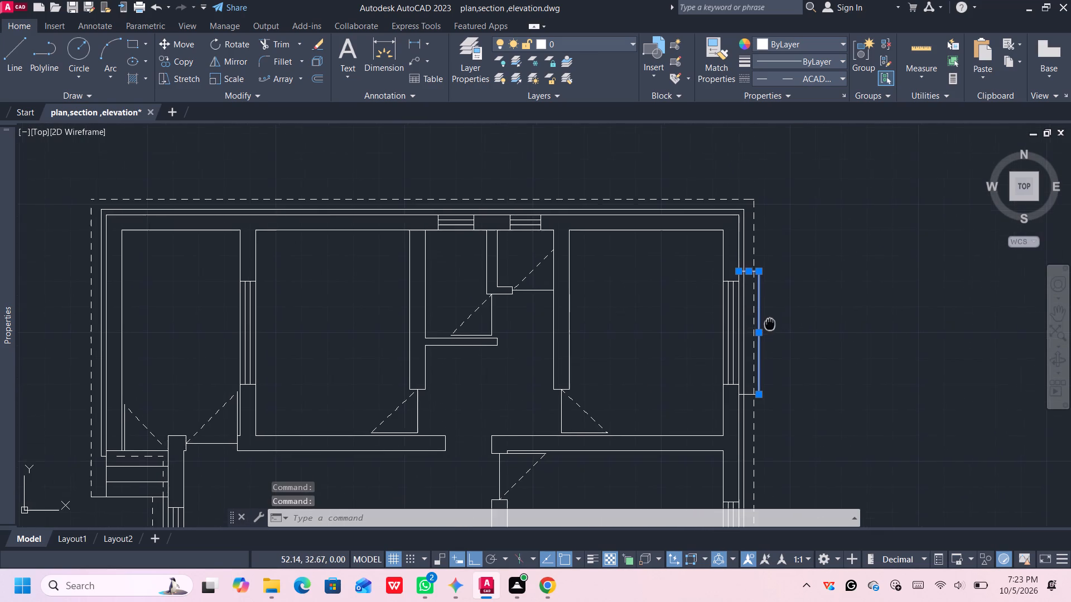
middle_click_drag(769, 319, 759, 265)
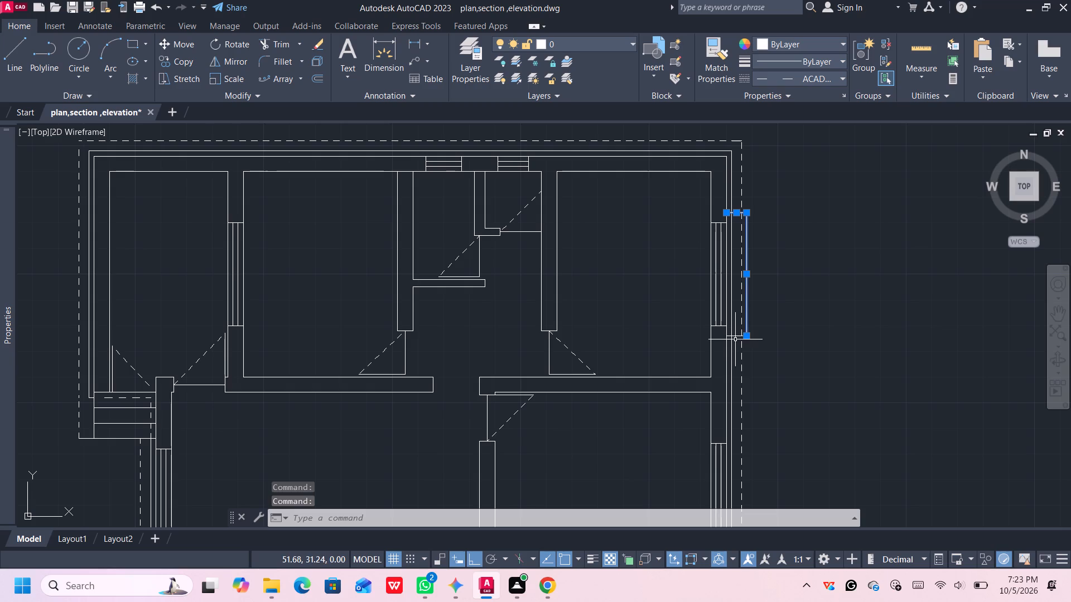
left_click(735, 336)
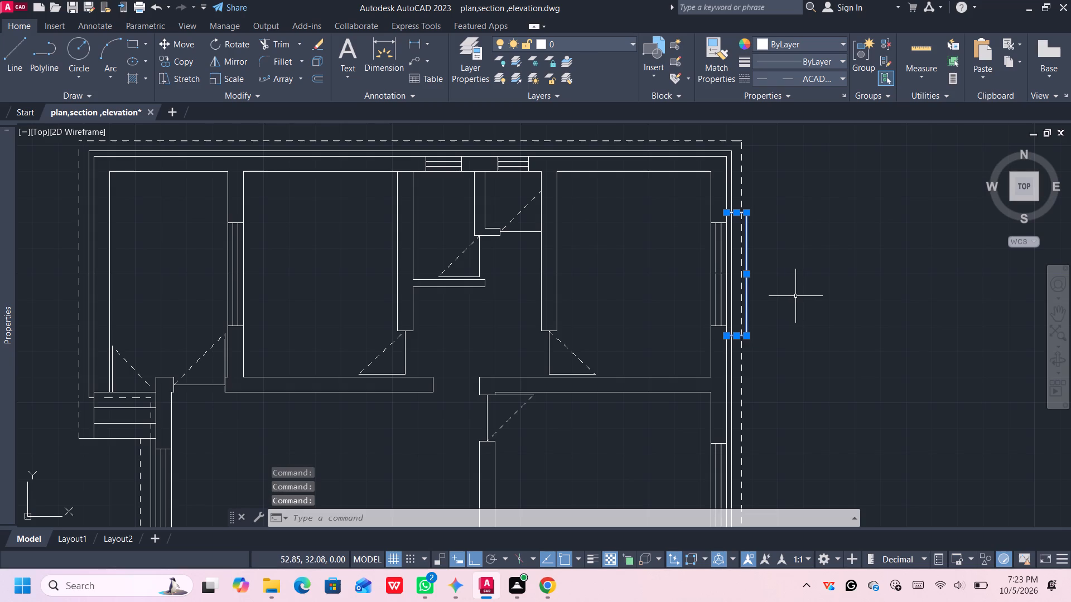
key("j")
key("Return")
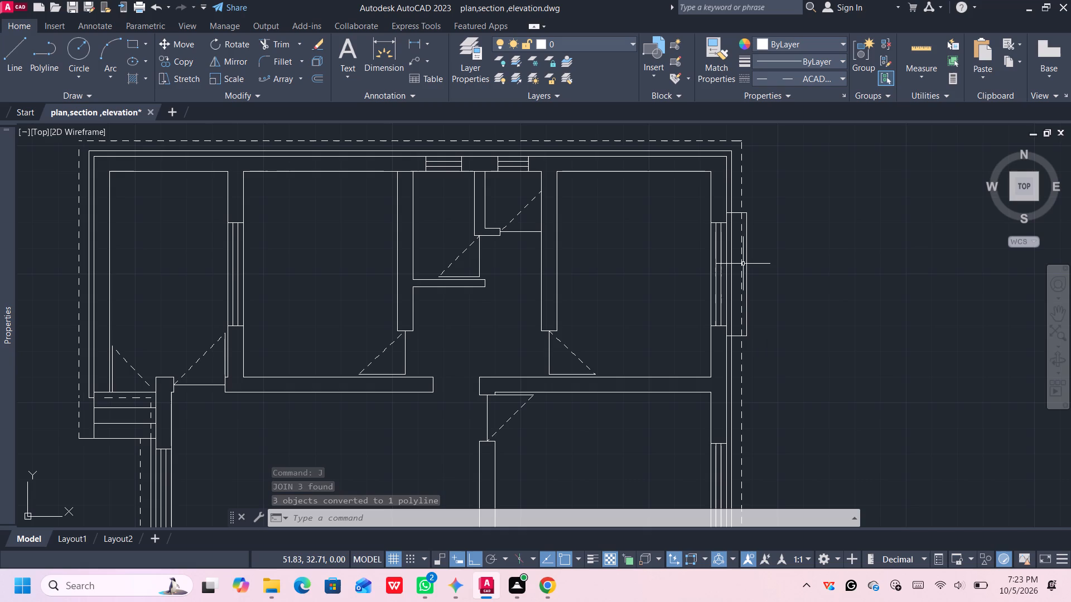
Draw a short horizontal line crossing the outline's outer vertical edge, slightly below the window's upper end.
scroll(751, 252, "up", 2)
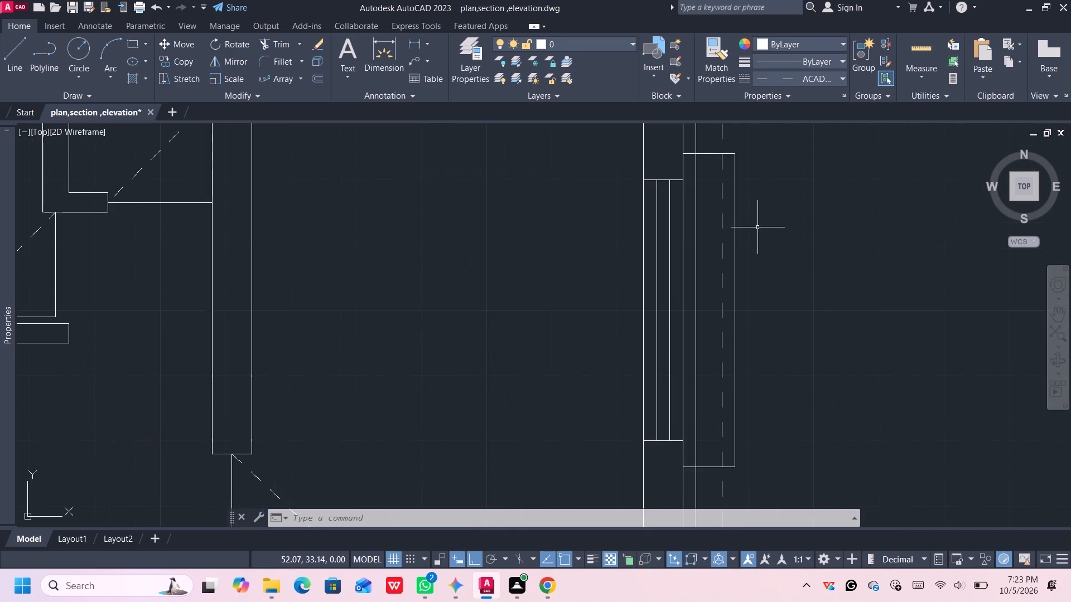
middle_click_drag(759, 227, 775, 274)
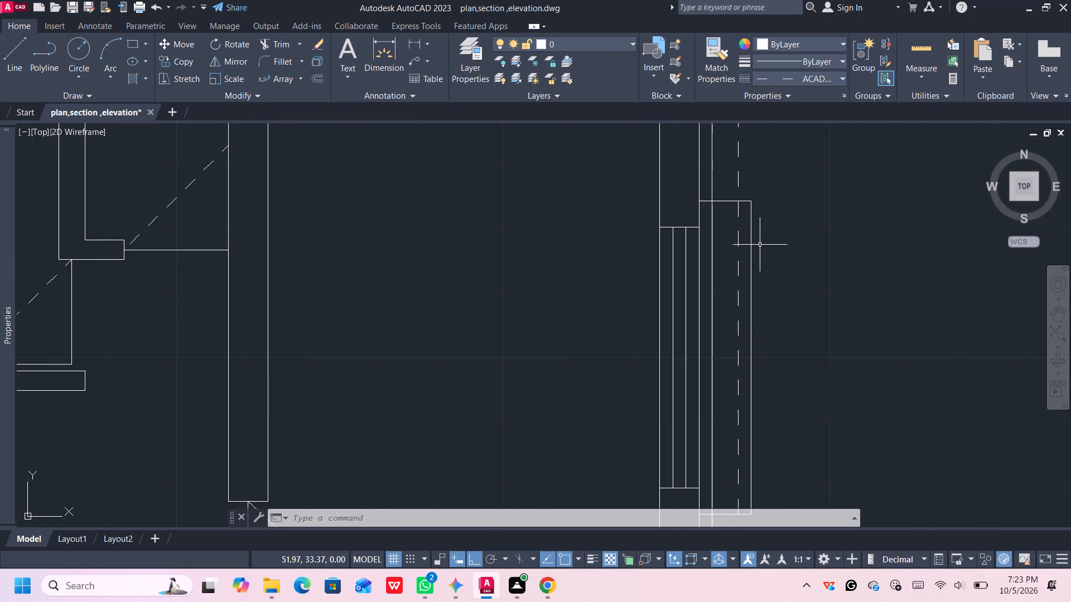
key("l")
key("Return")
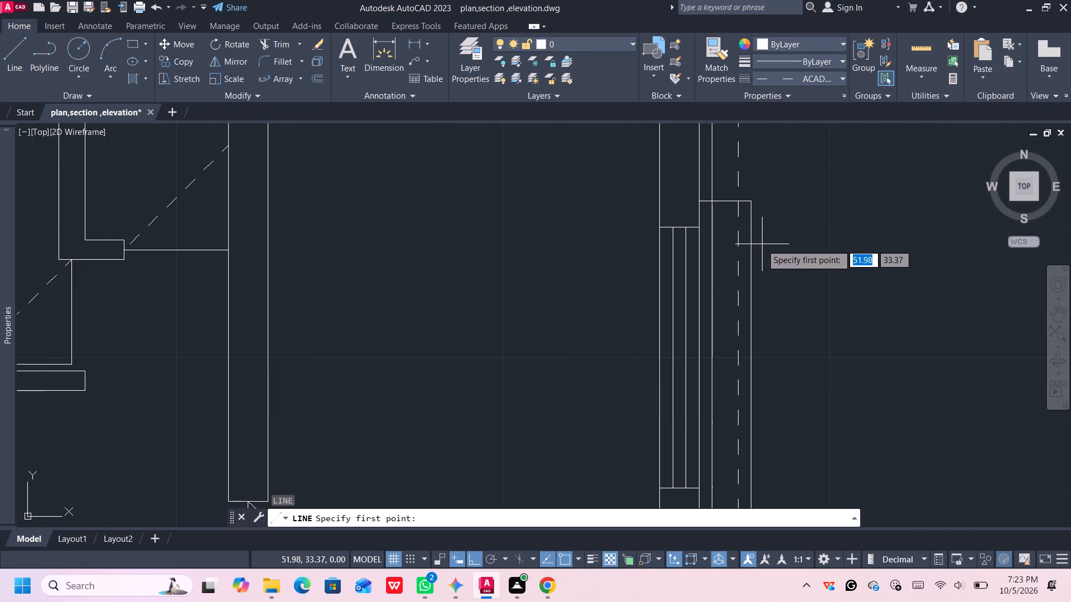
scroll(753, 250, "up", 1)
left_click(740, 244)
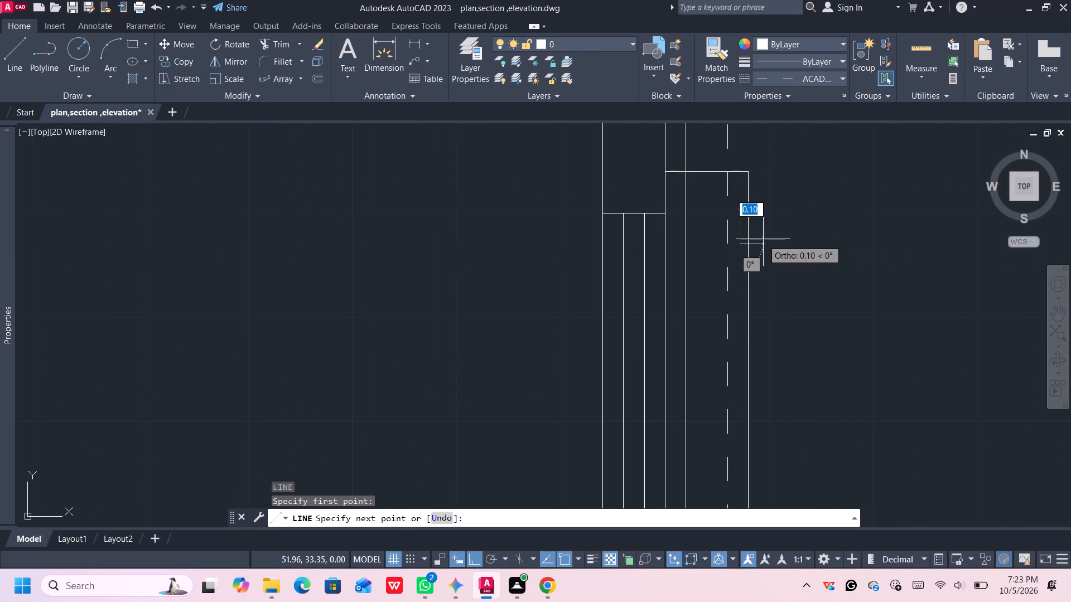
left_click(769, 239)
key("space")
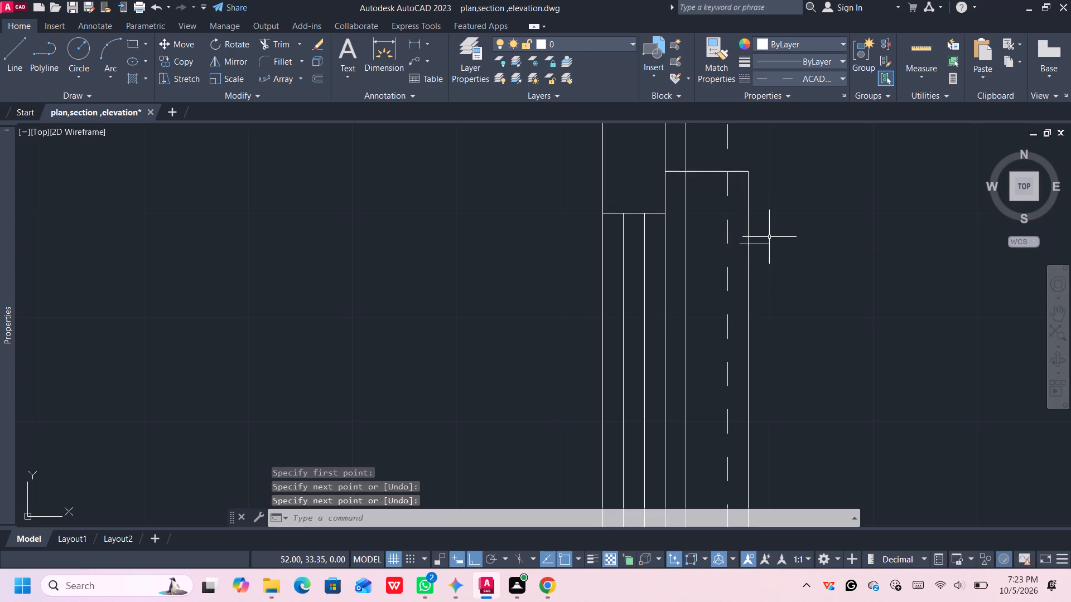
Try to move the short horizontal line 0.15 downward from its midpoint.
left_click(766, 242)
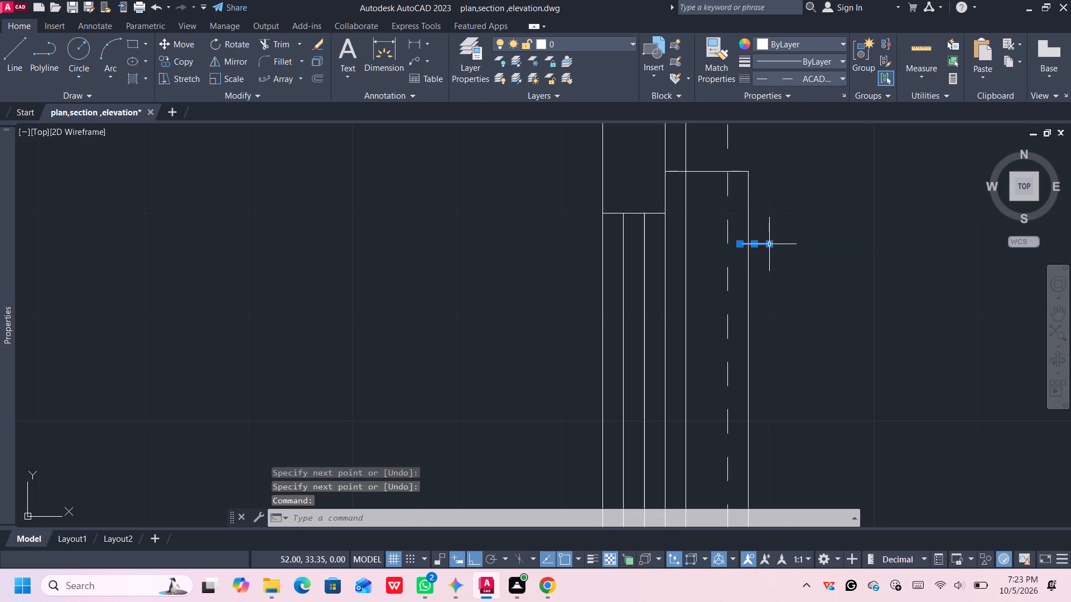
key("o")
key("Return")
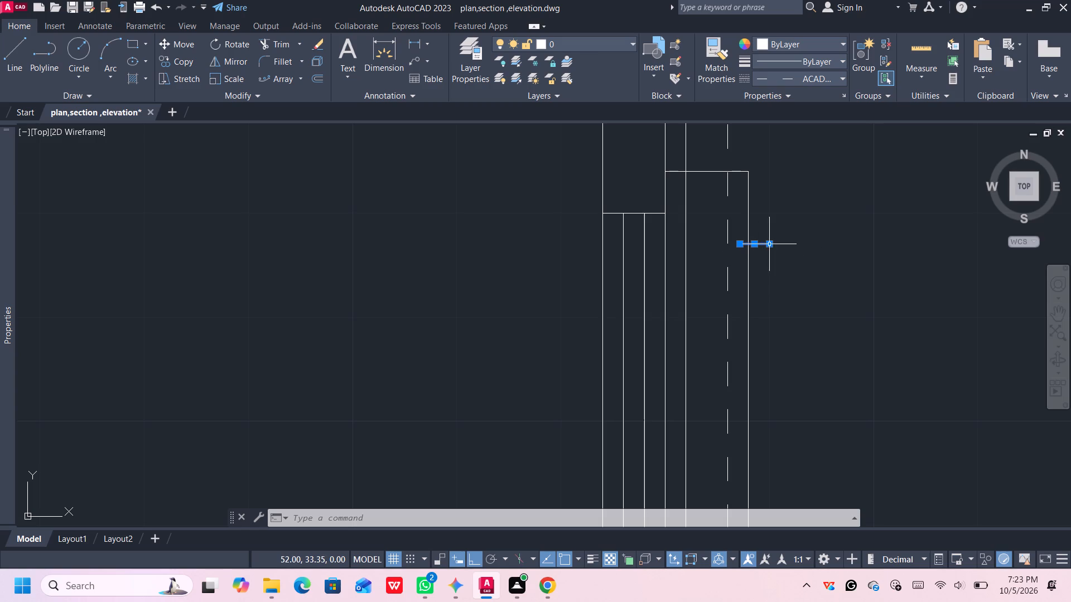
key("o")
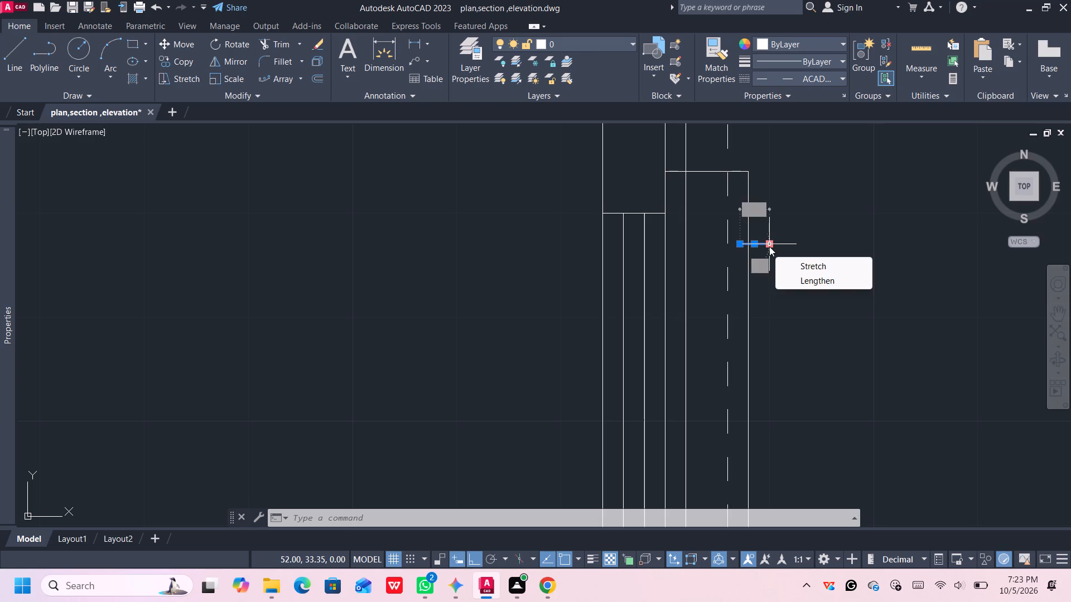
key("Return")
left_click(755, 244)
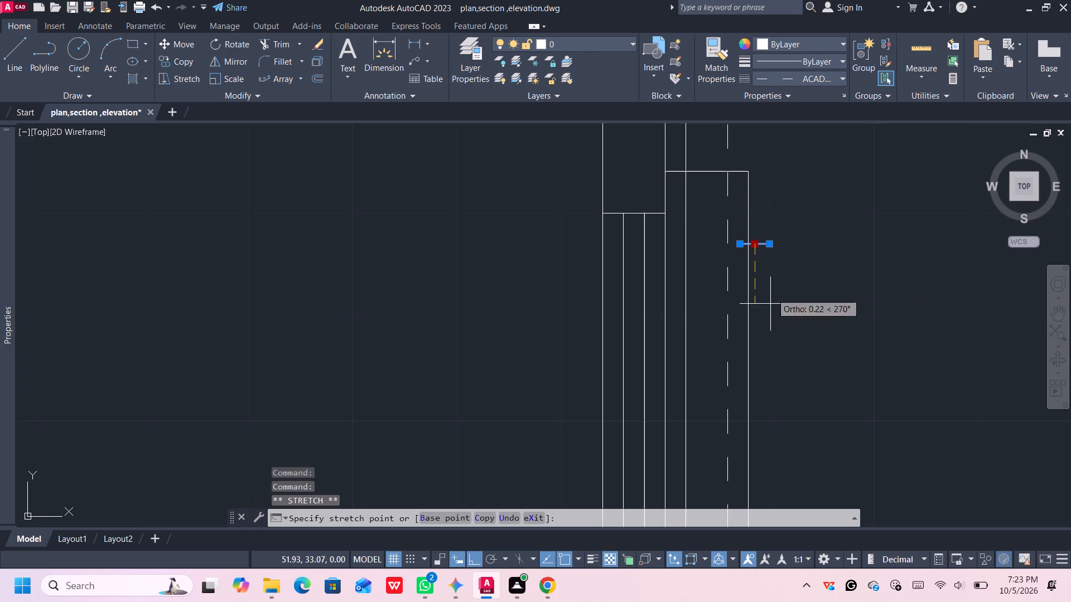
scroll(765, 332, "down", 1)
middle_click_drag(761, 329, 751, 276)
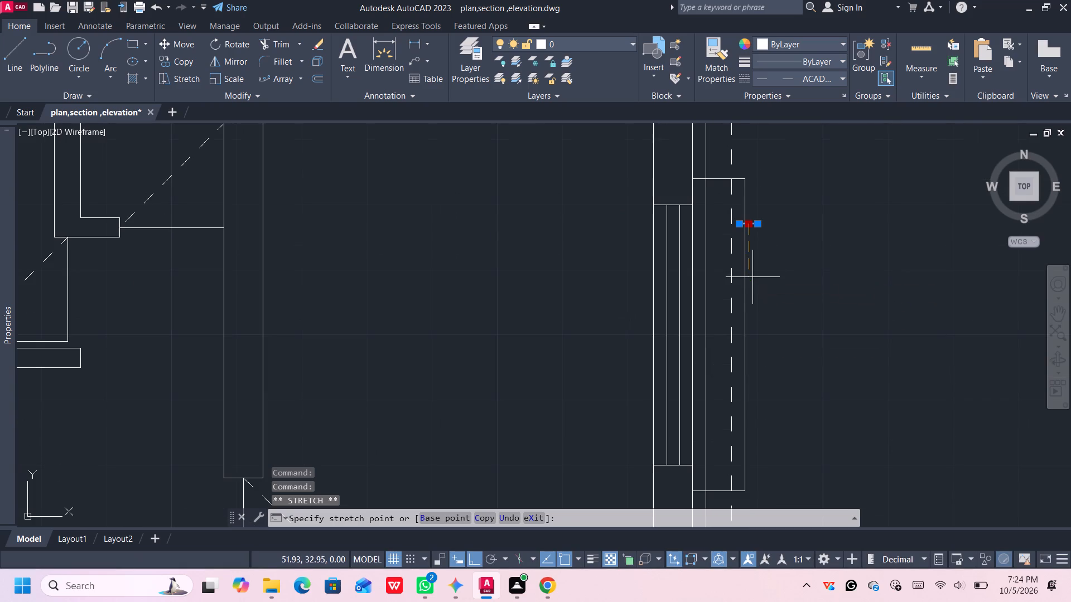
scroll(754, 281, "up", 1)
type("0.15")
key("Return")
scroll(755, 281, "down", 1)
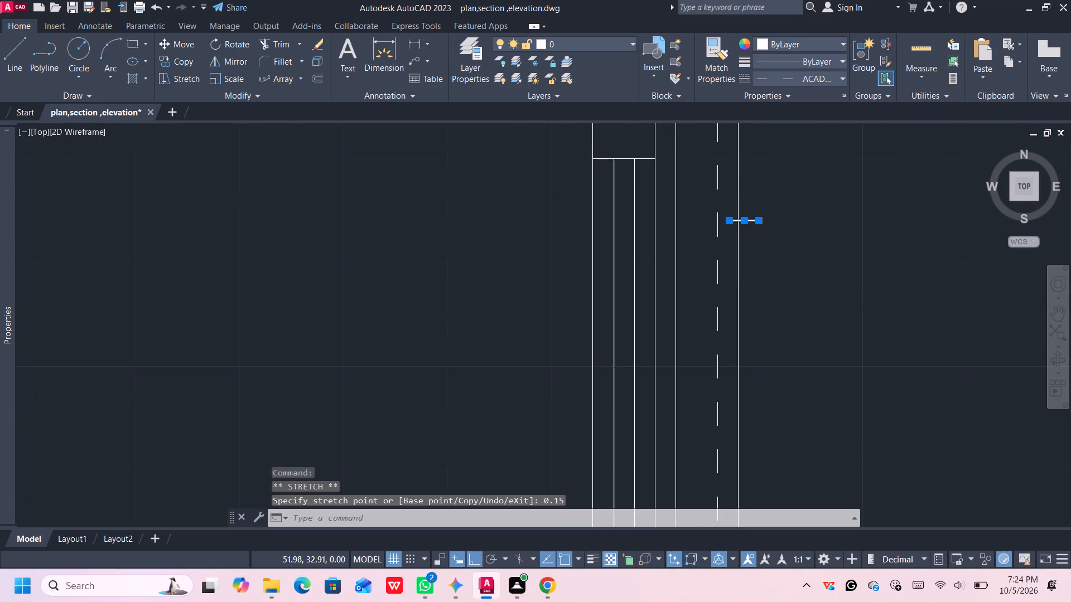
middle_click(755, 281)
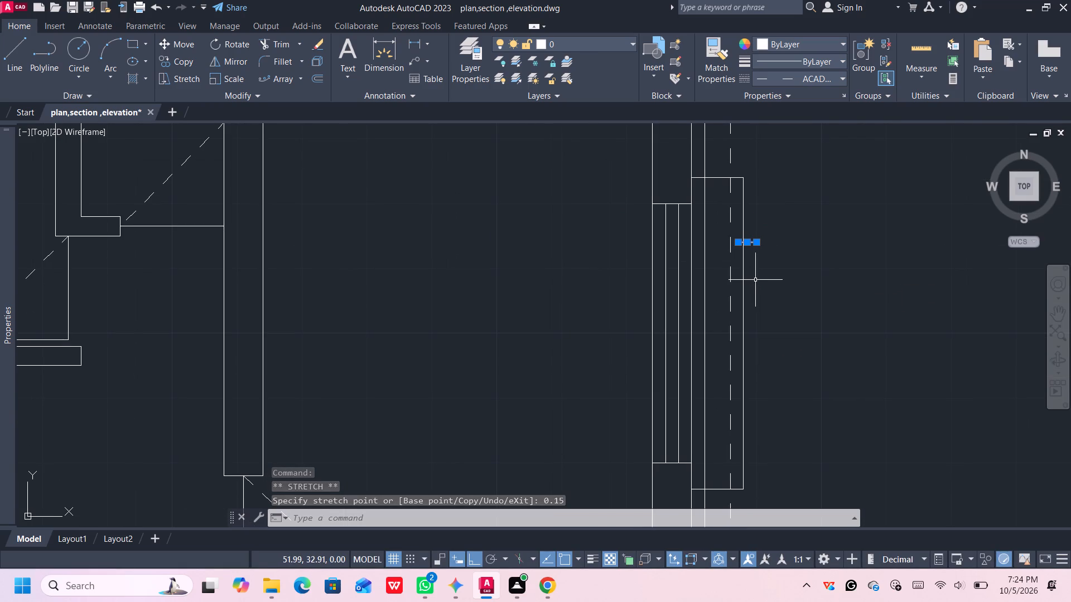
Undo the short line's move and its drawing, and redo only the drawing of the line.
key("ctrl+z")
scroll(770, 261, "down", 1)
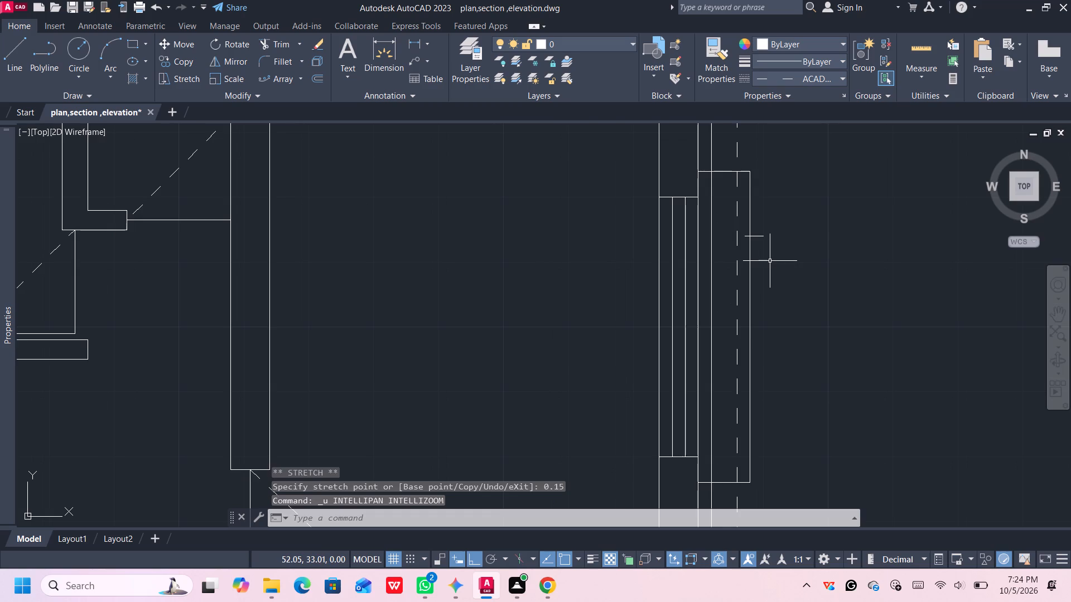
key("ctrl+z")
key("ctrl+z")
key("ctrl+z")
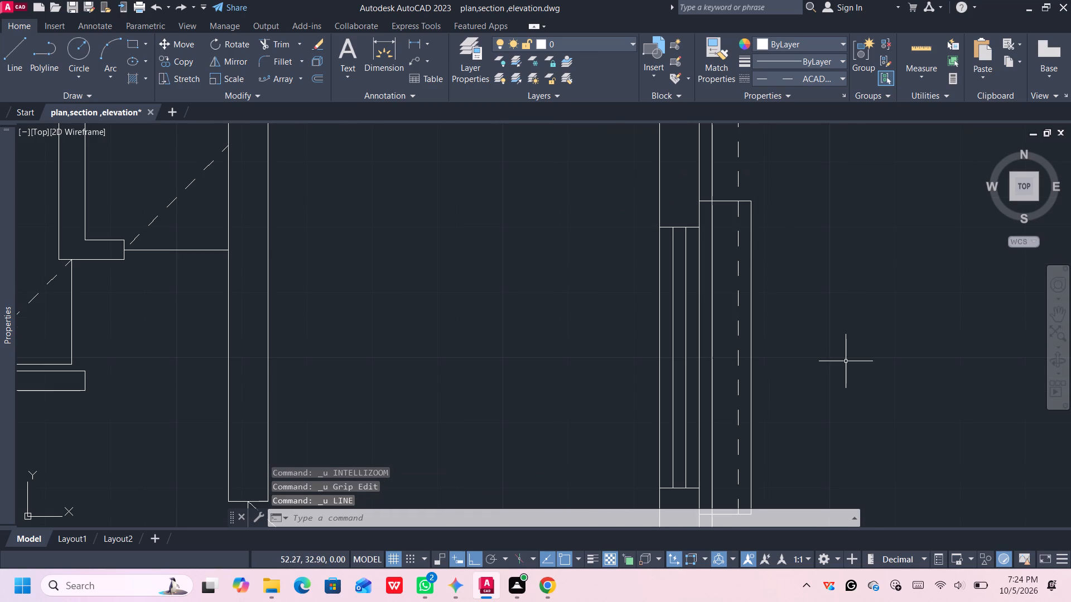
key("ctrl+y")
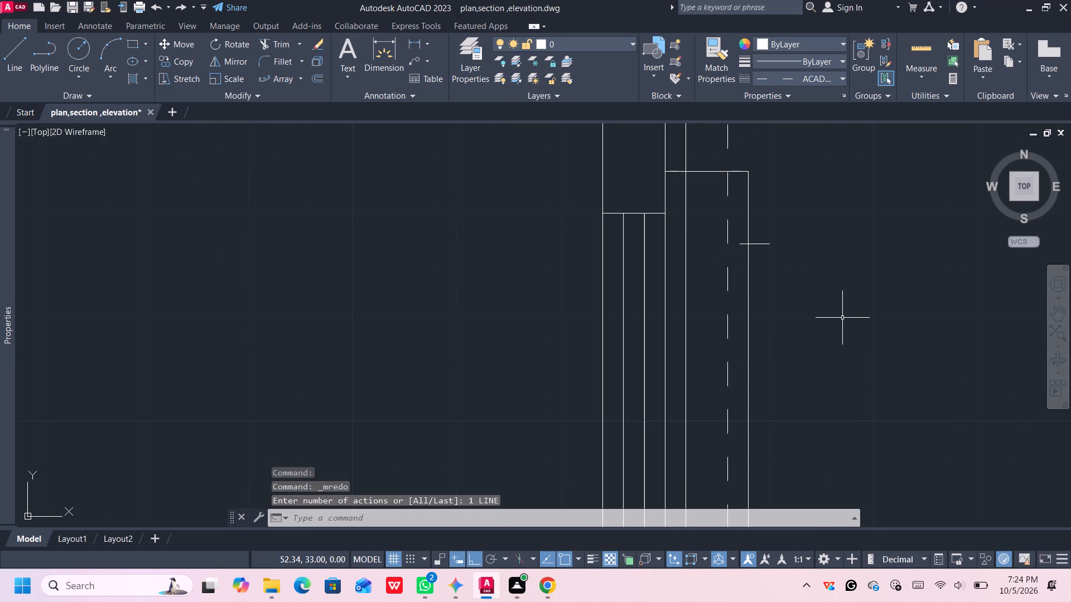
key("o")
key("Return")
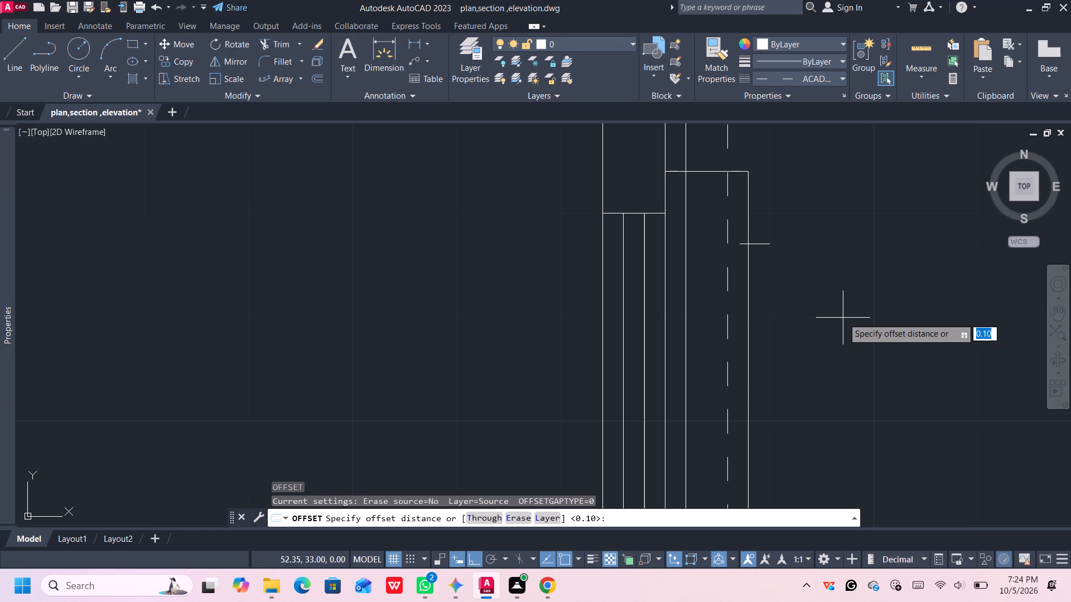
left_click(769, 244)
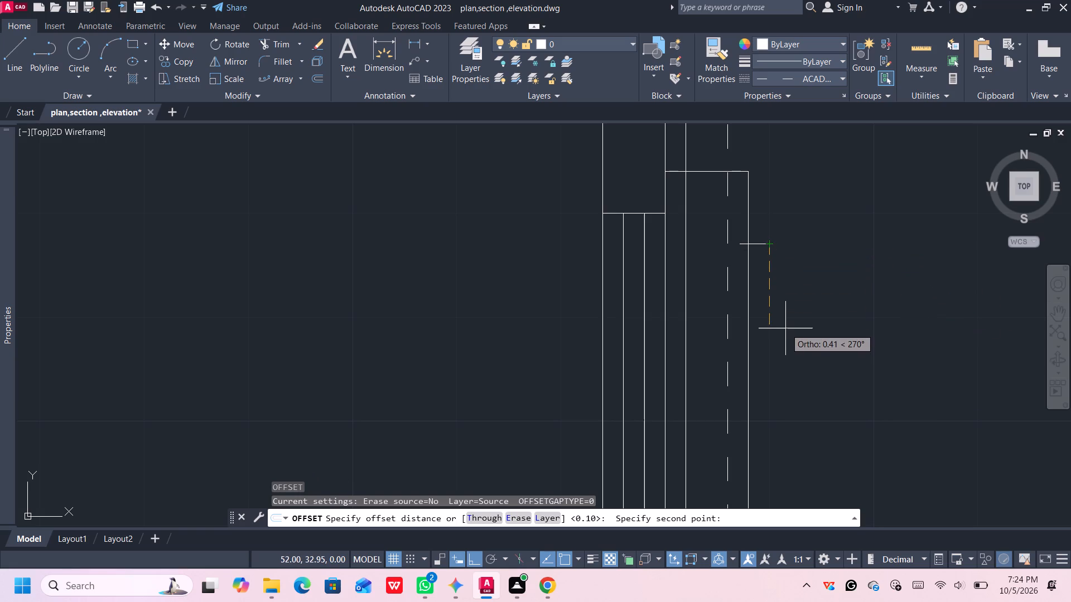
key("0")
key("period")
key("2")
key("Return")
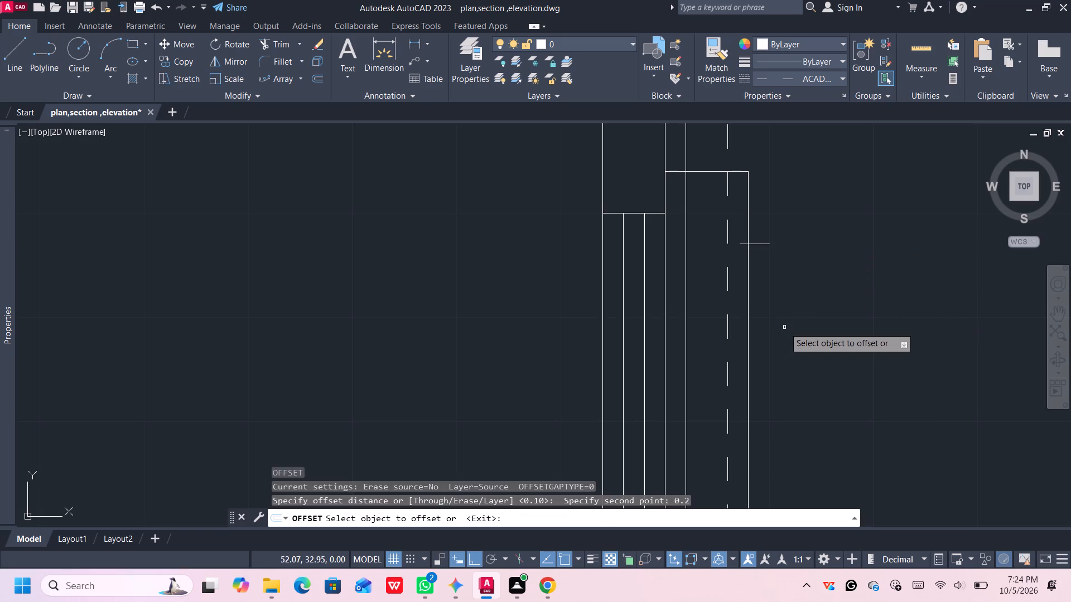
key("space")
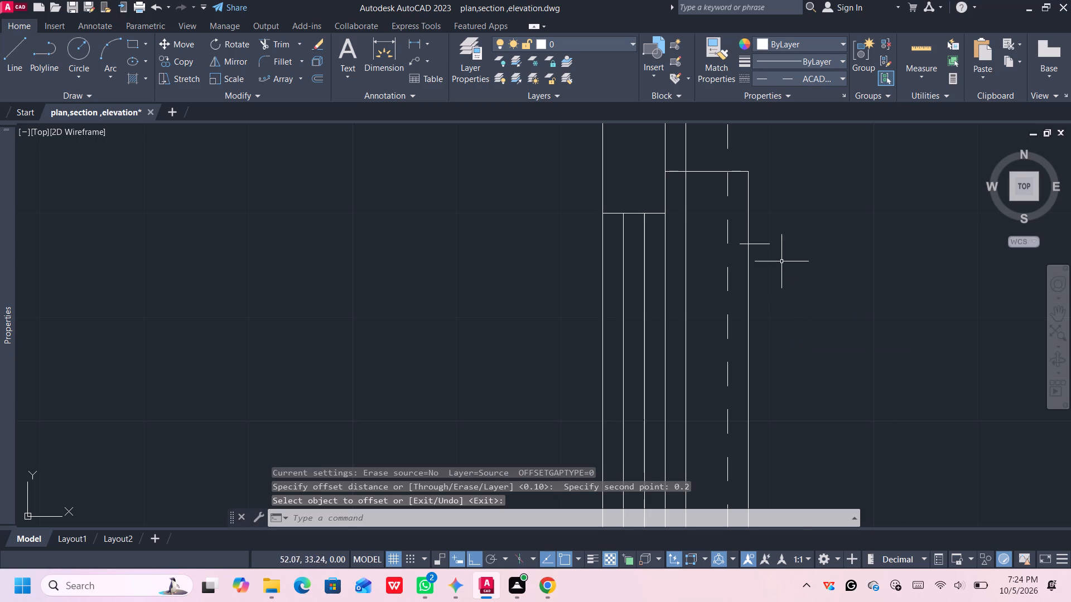
Offset the short horizontal line 0.2 downward along the outline's outer edge.
key("o")
key("Return")
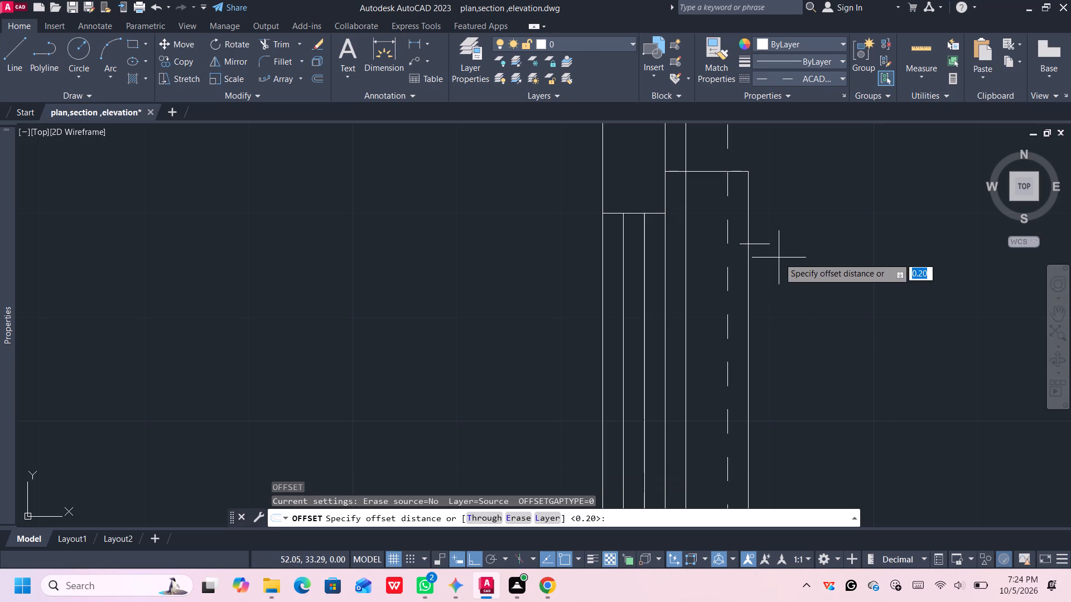
left_click(772, 242)
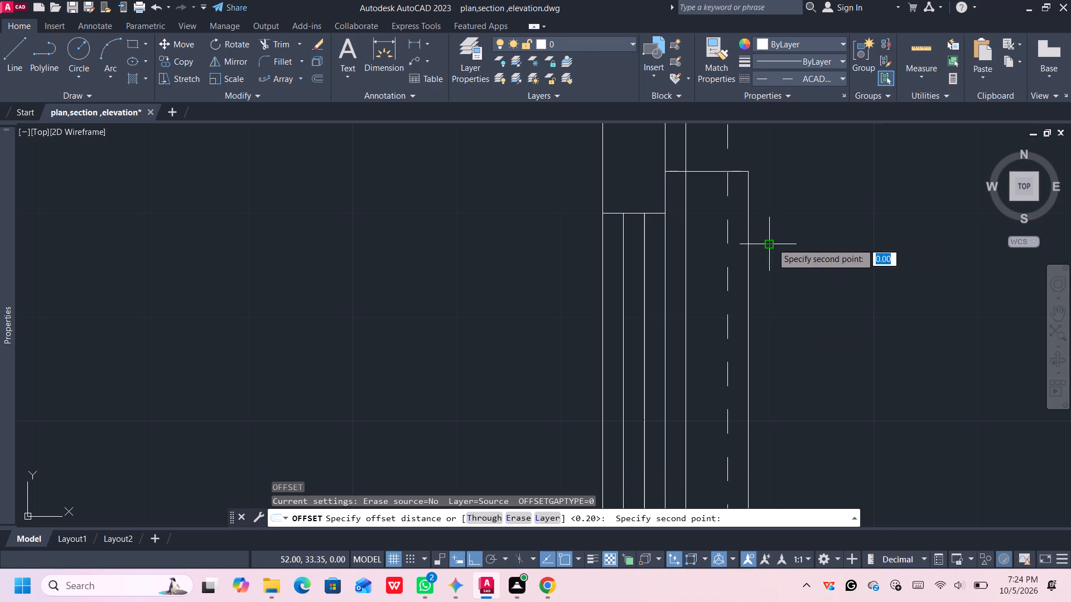
type("0.2")
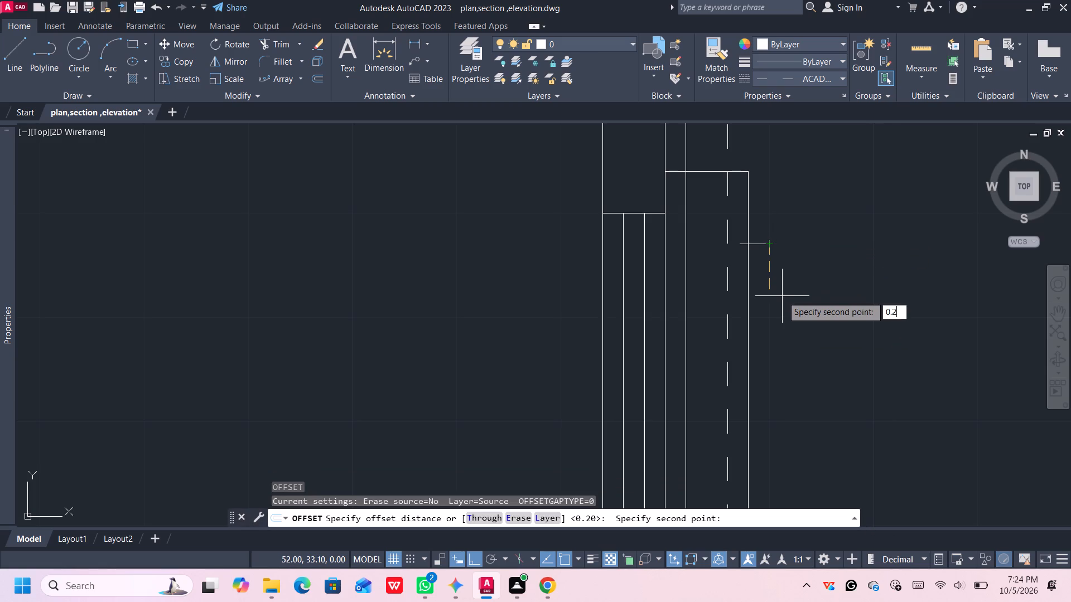
key("Return")
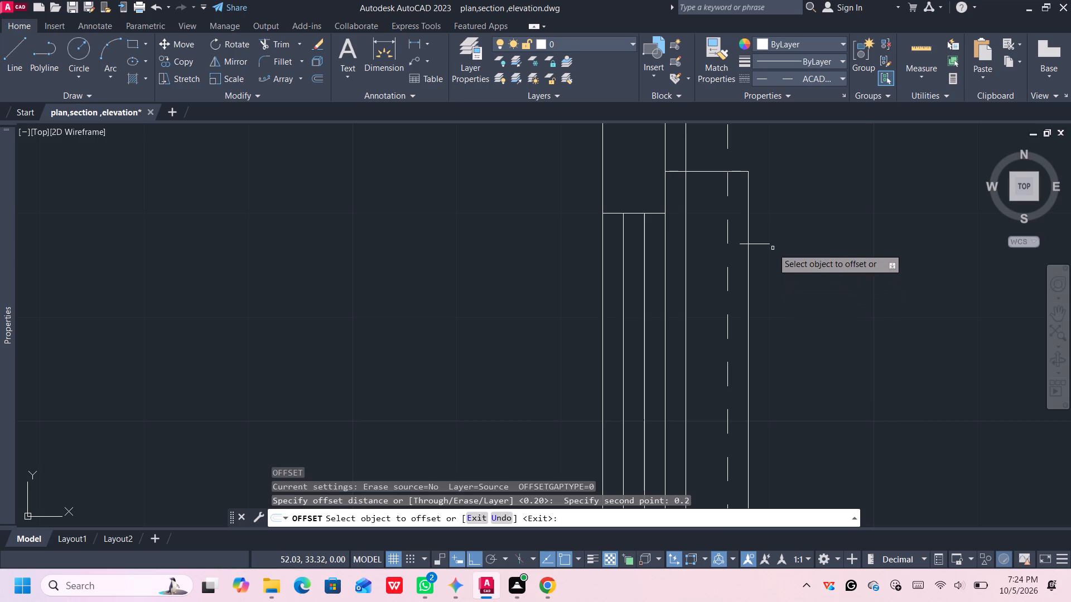
left_click(766, 244)
left_click(783, 339)
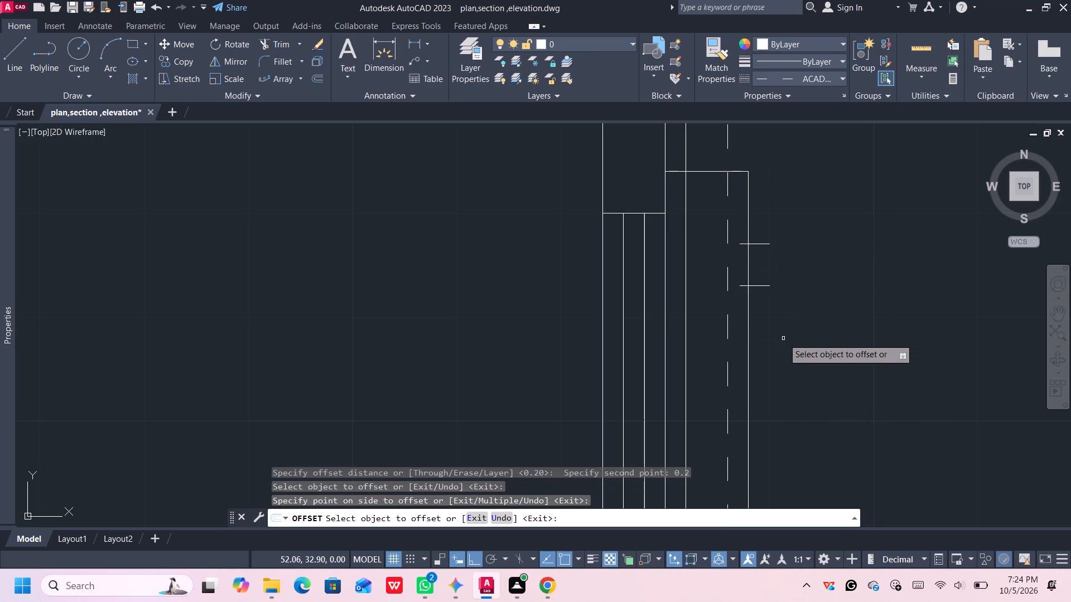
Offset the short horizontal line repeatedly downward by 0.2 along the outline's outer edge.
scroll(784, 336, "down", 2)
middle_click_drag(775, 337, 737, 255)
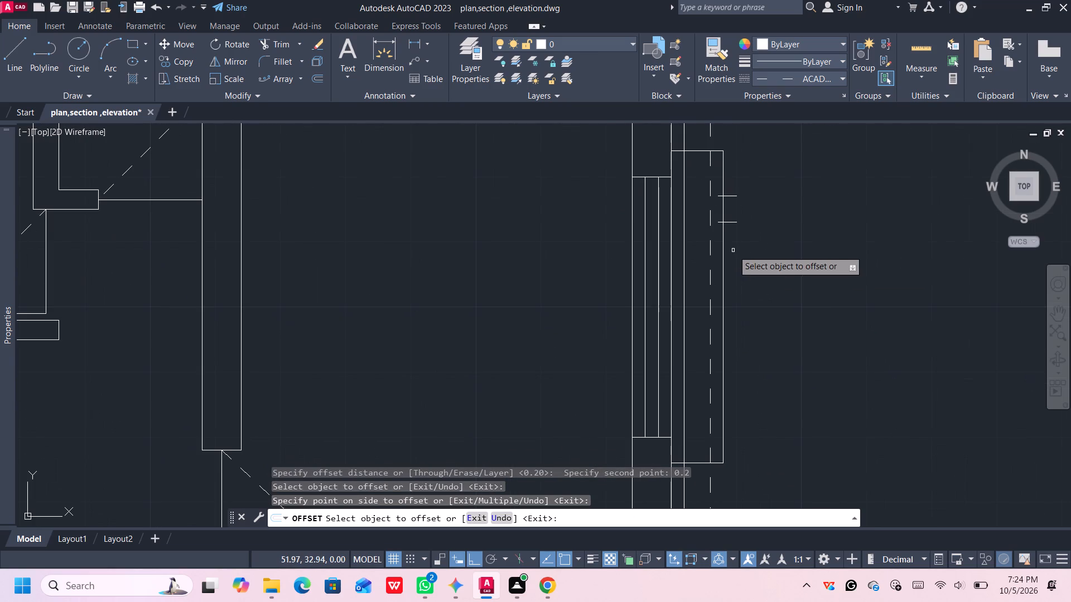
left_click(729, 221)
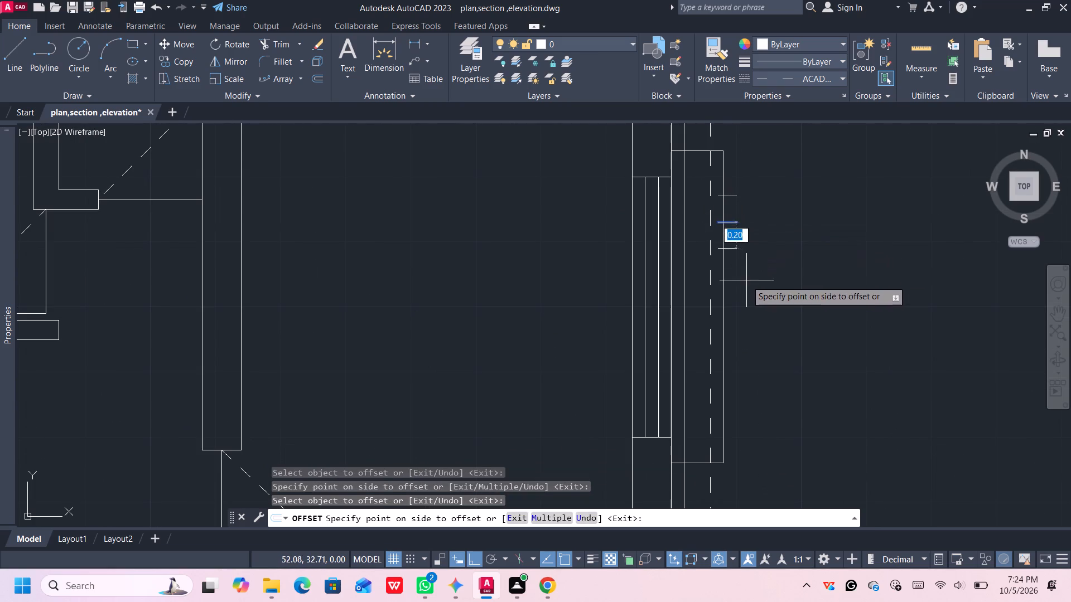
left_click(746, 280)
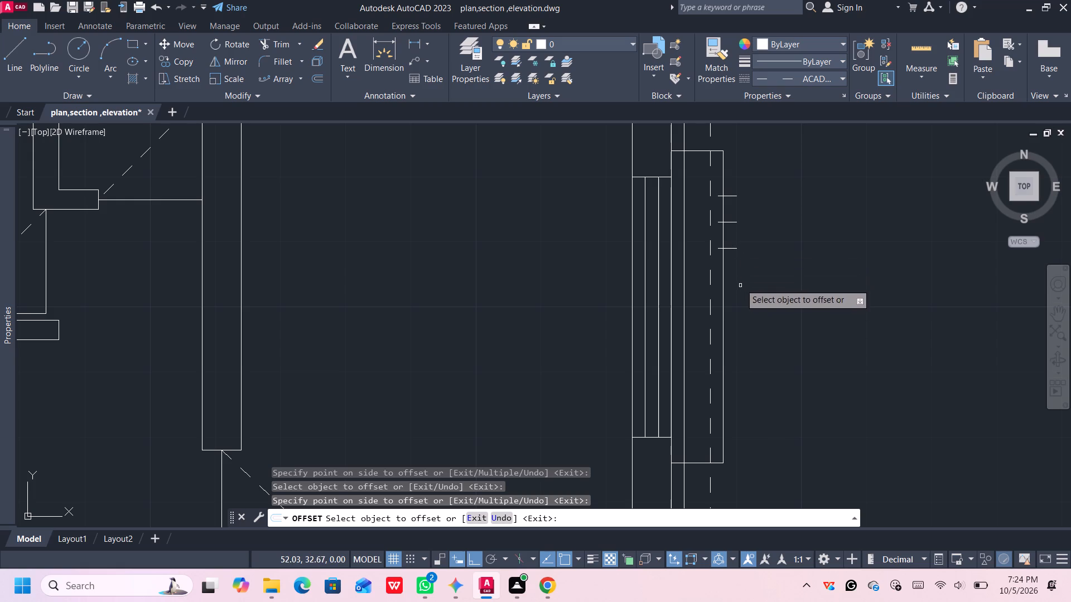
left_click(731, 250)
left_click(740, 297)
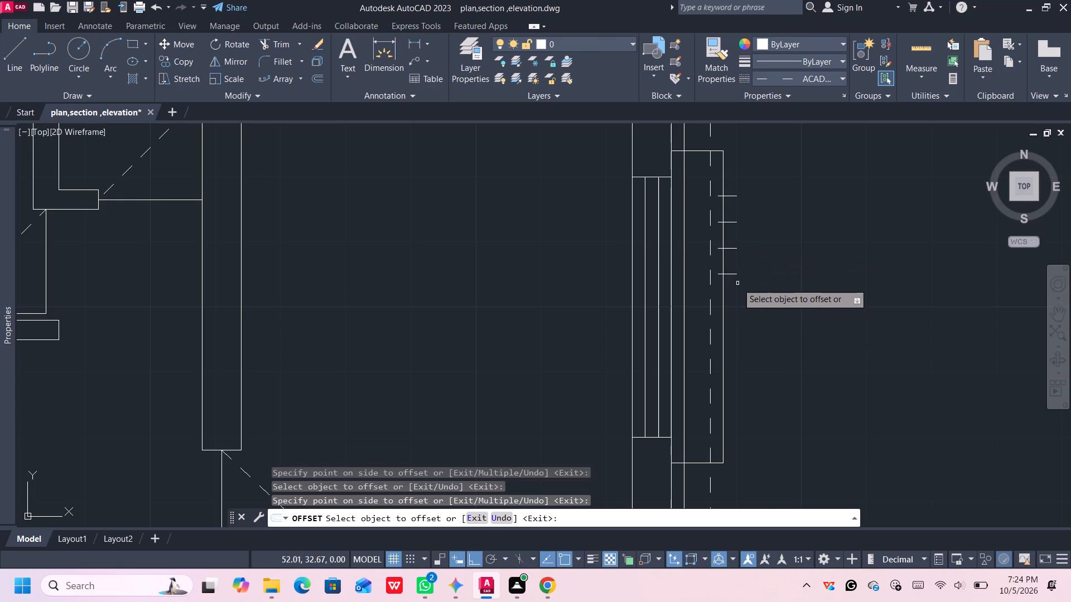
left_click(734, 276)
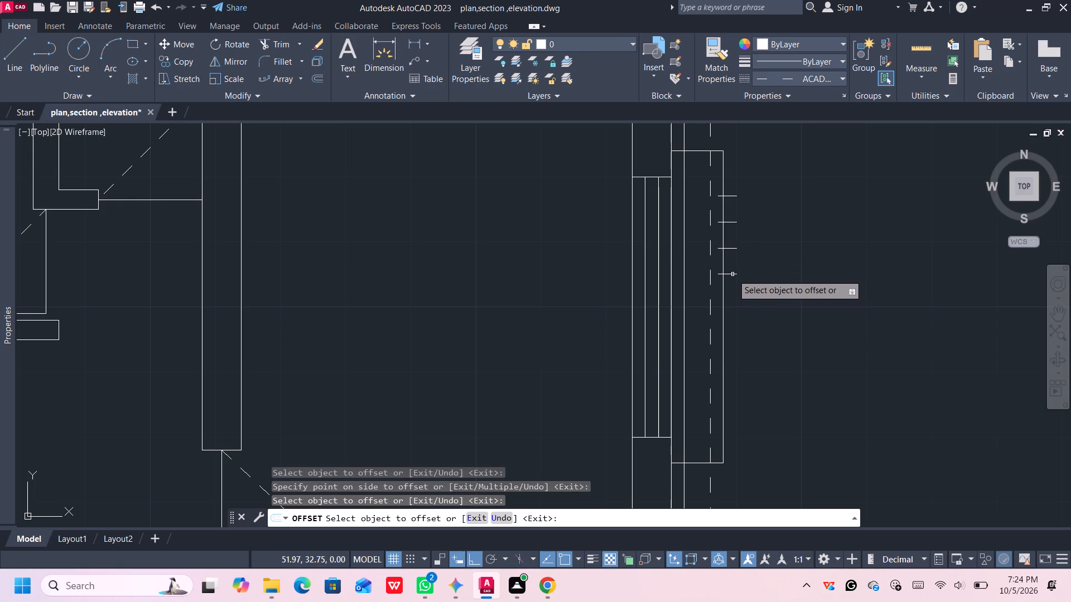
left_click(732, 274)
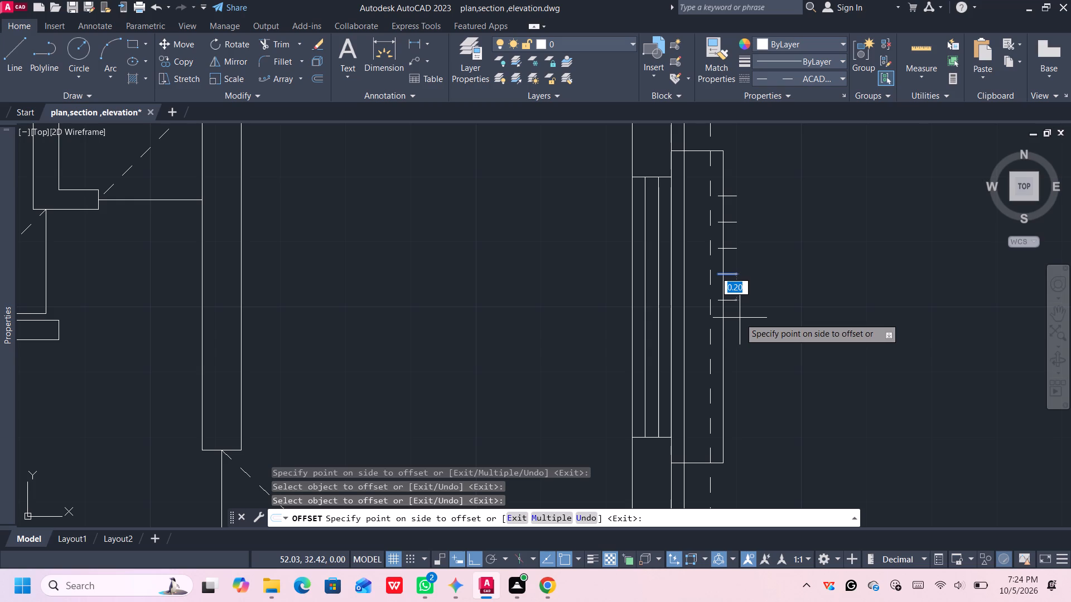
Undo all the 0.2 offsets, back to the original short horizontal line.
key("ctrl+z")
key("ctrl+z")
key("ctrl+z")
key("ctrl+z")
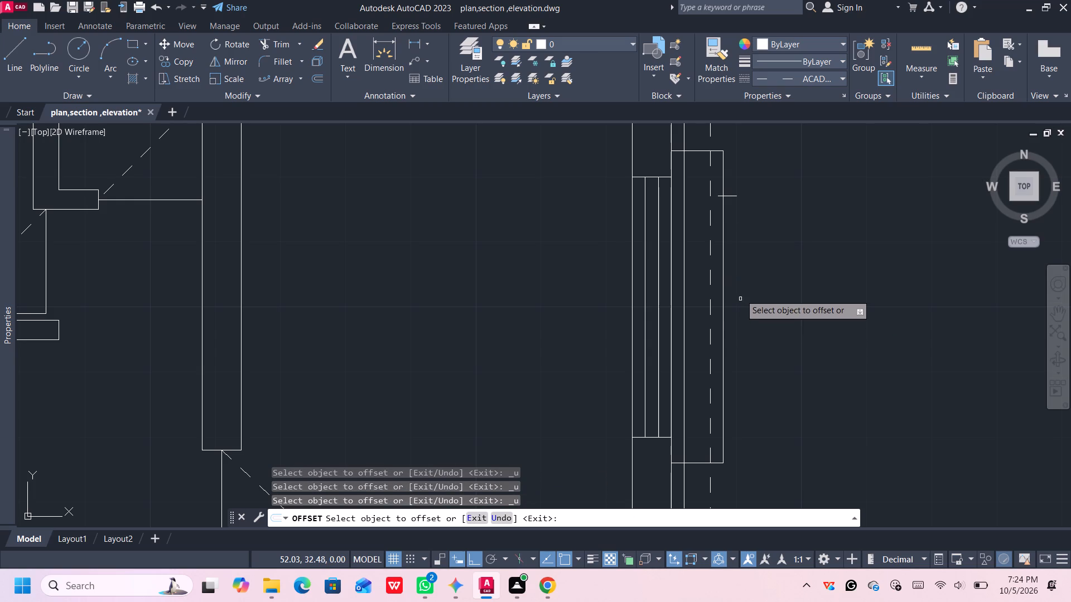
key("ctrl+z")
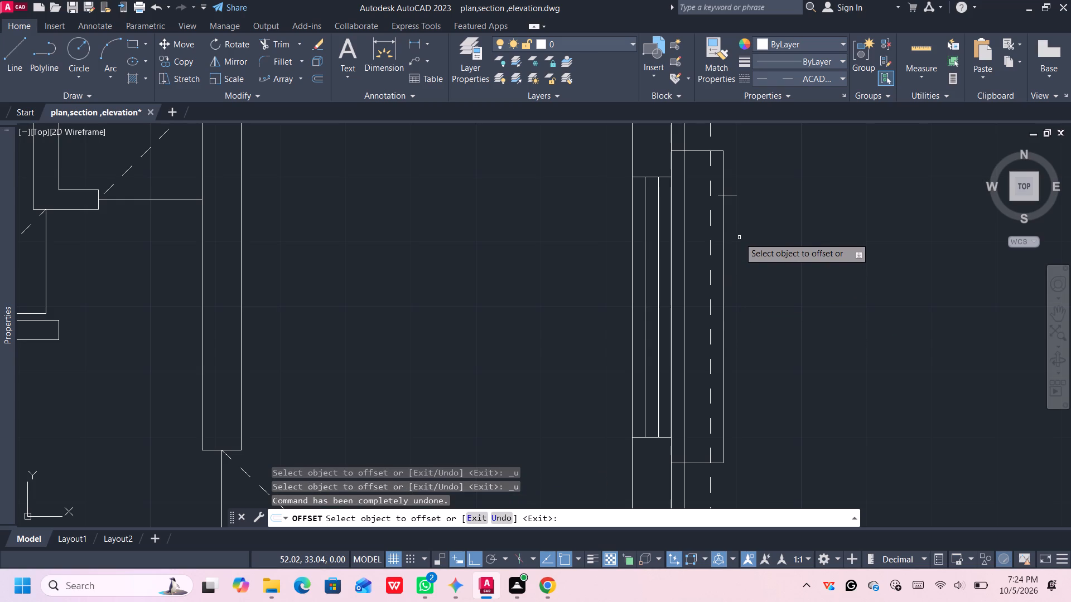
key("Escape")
Offset the short horizontal line downward by 0.3 four times in succession along the outline's outer edge.
key("o")
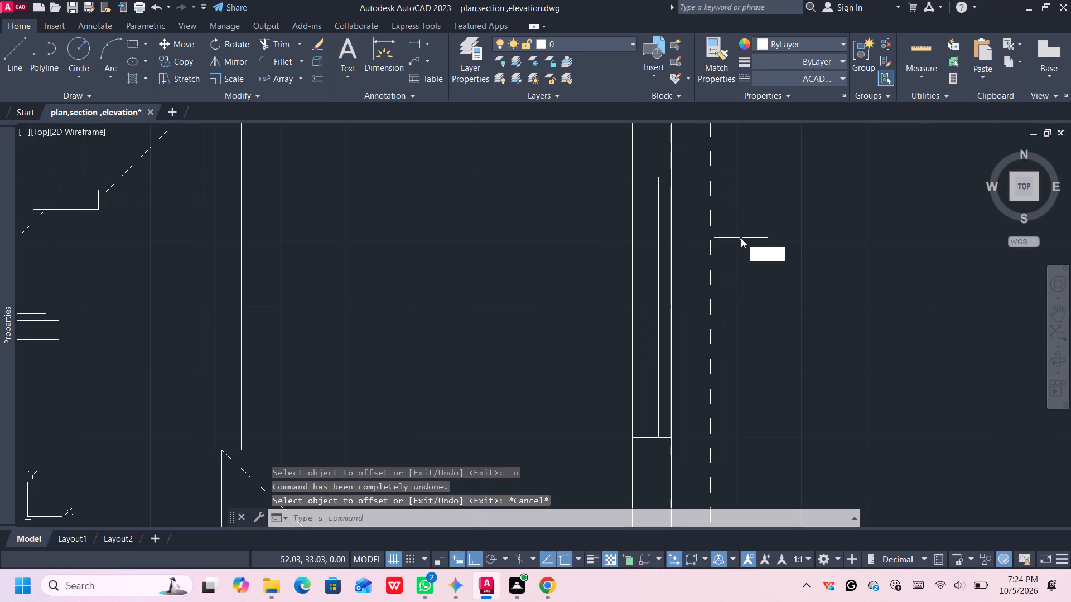
key("Return")
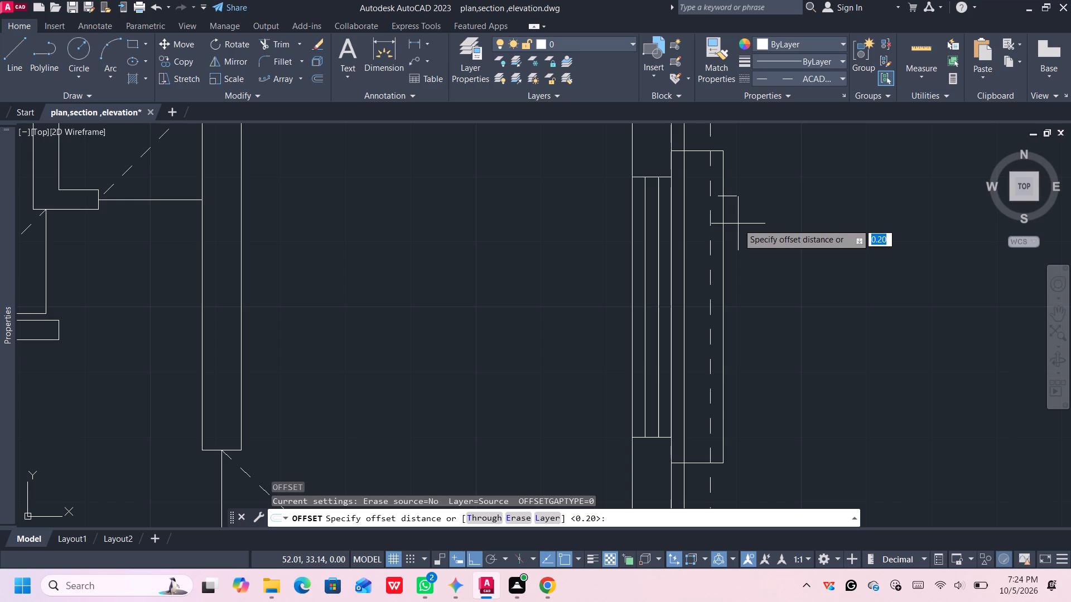
type("0.")
key("3")
key("Return")
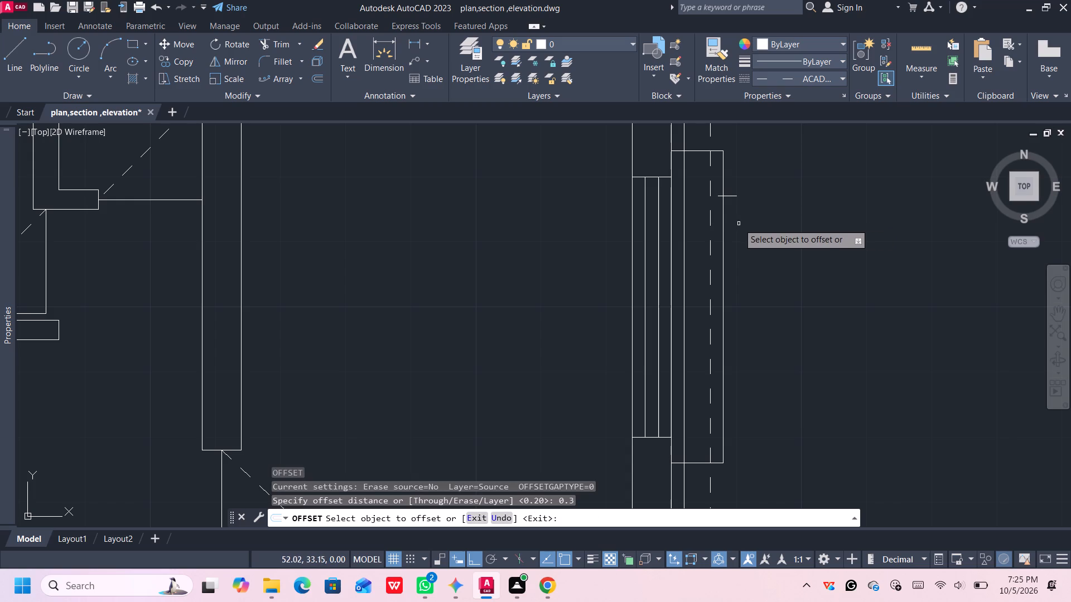
left_click(734, 196)
left_click(747, 240)
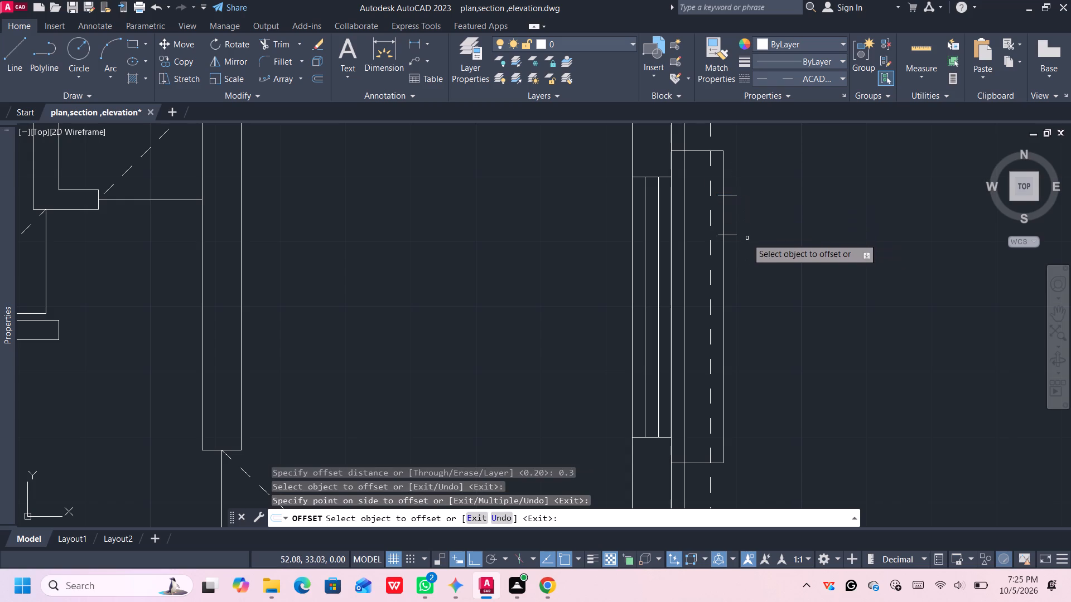
left_click(734, 234)
left_click(735, 286)
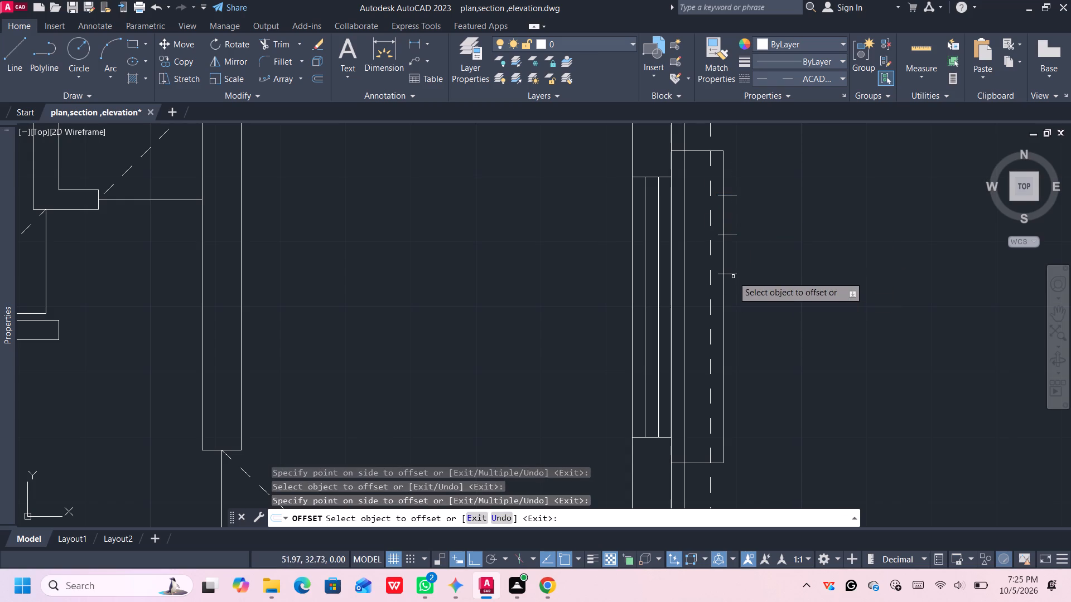
left_click(731, 273)
left_click(730, 315)
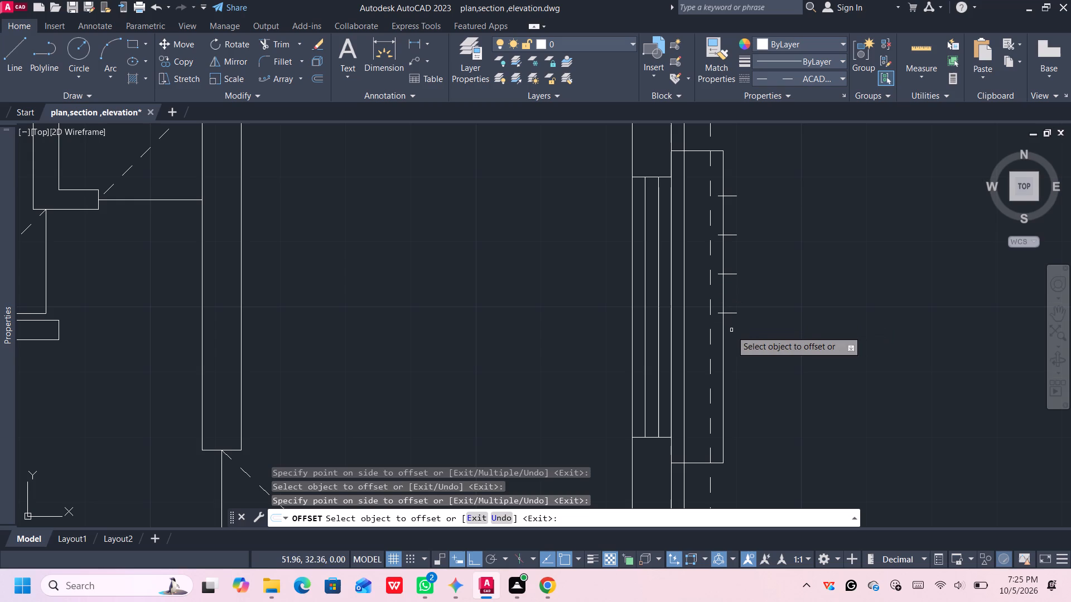
left_click(731, 313)
left_click(734, 346)
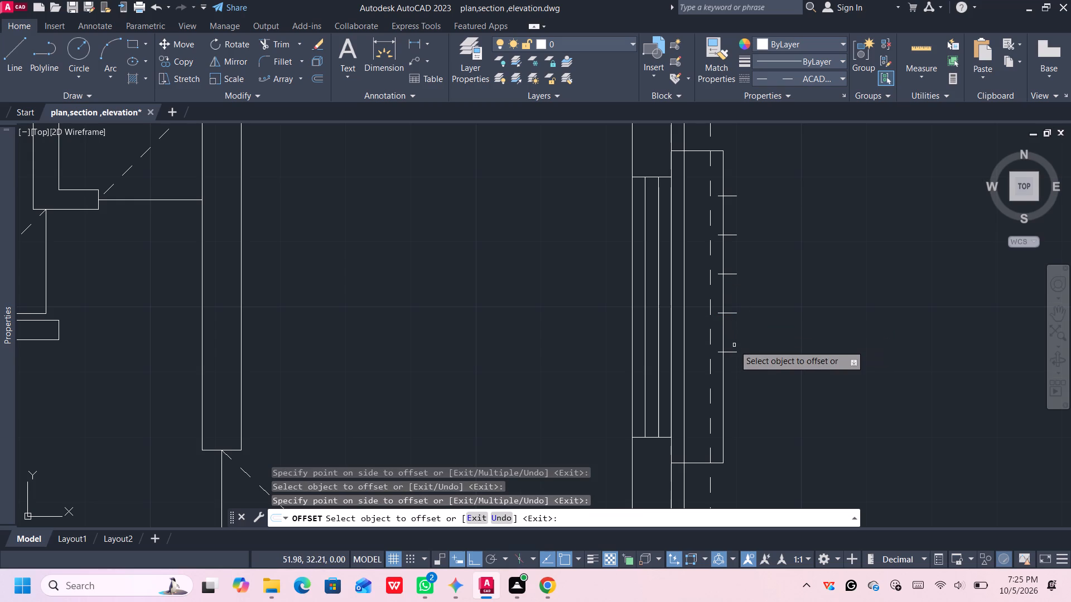
Add two more 0.3 offsets below the lowest short line, continuing to near the outline's lower corner.
left_click(734, 350)
left_click(733, 352)
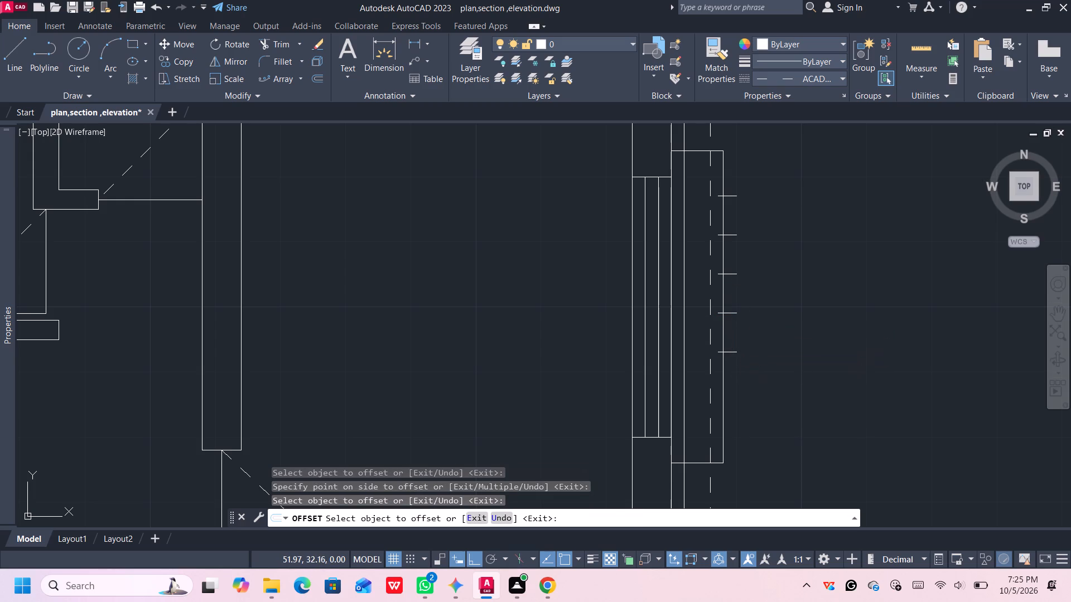
left_click(737, 406)
scroll(737, 400, "down", 1)
middle_click_drag(725, 384, 711, 362)
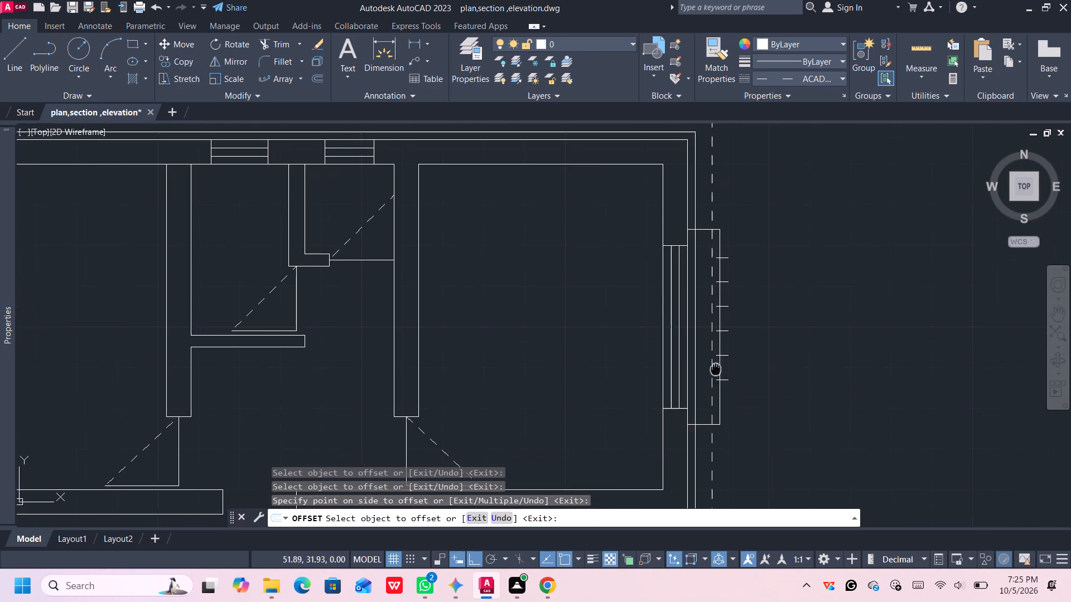
middle_click_drag(711, 362, 698, 315)
scroll(710, 333, "up", 1)
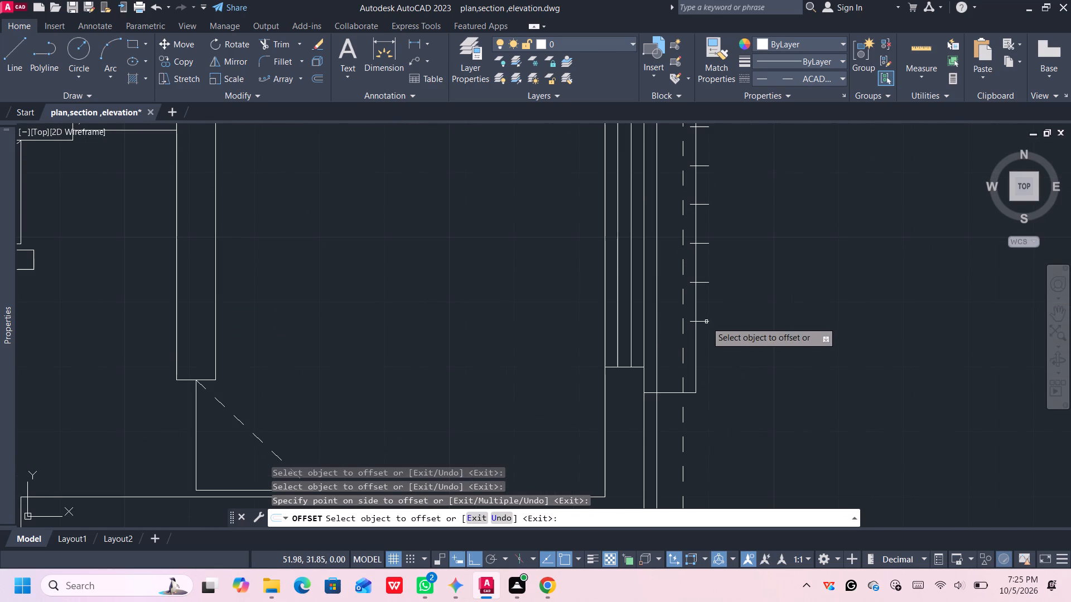
left_click(706, 321)
left_click(712, 361)
scroll(712, 348, "down", 1)
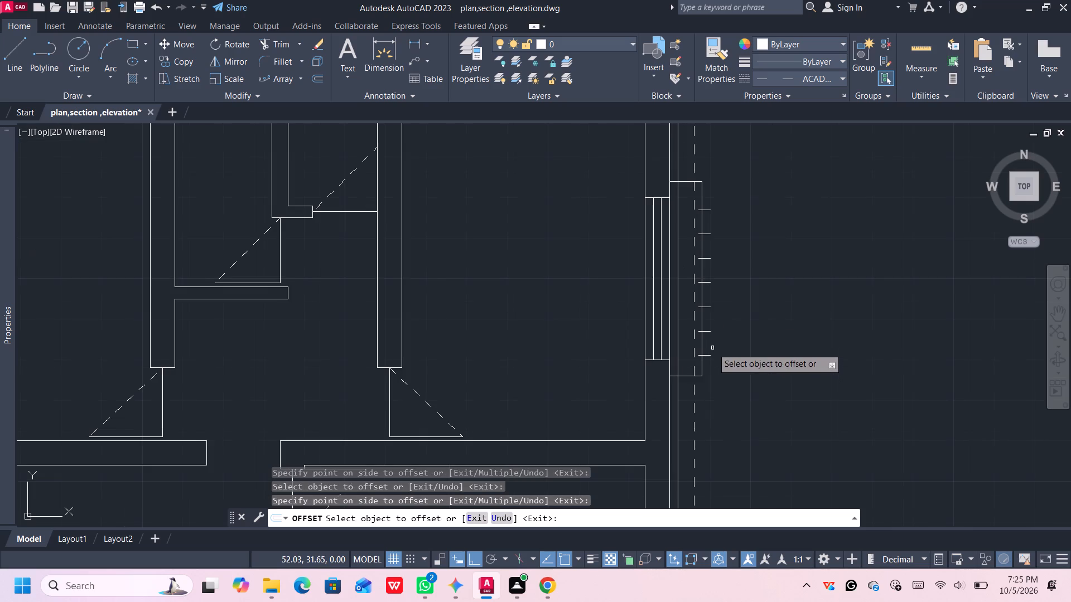
Offset the uppermost short horizontal line 0.3 upward, near the outline's upper corner.
middle_click_drag(708, 353, 670, 362)
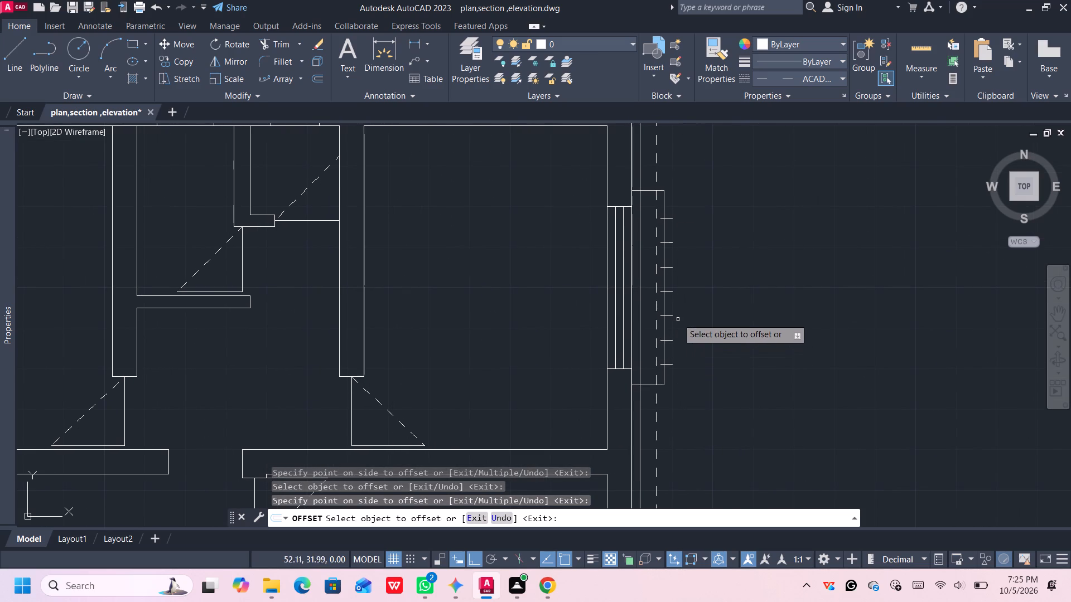
left_click(667, 220)
scroll(668, 201, "up", 2)
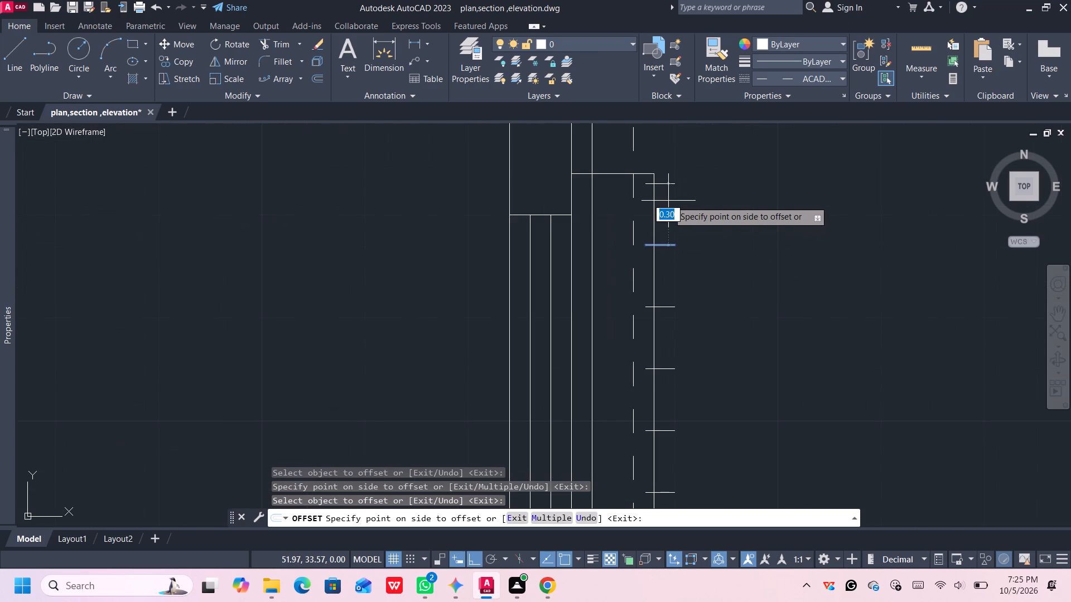
left_click(669, 200)
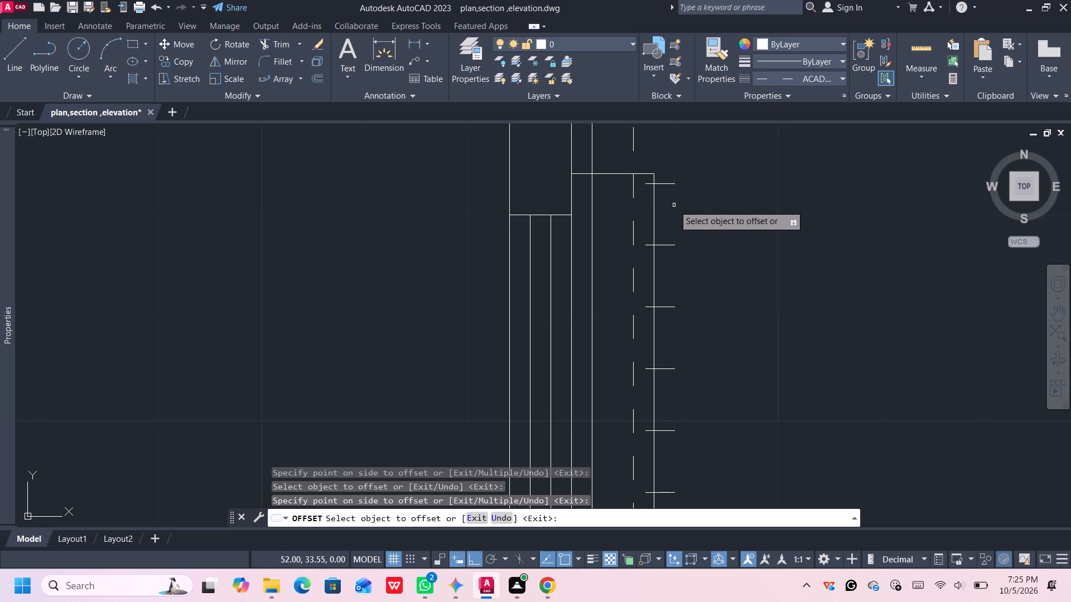
key("b")
key("Escape")
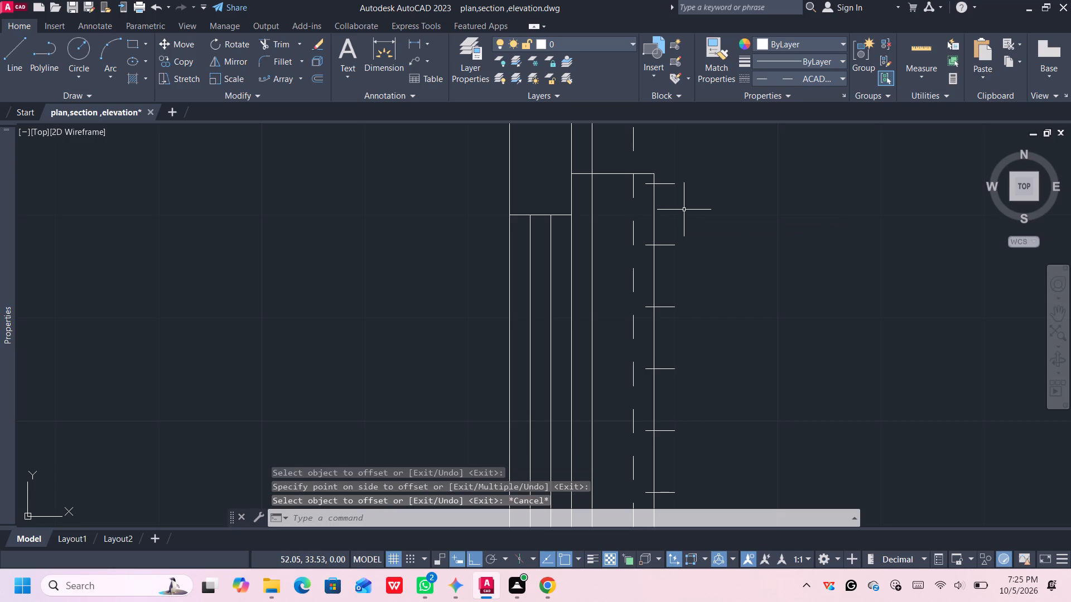
Trim alternate segments of the outline's outer vertical edge between the short lines, including both end pieces at the corners.
type("tr")
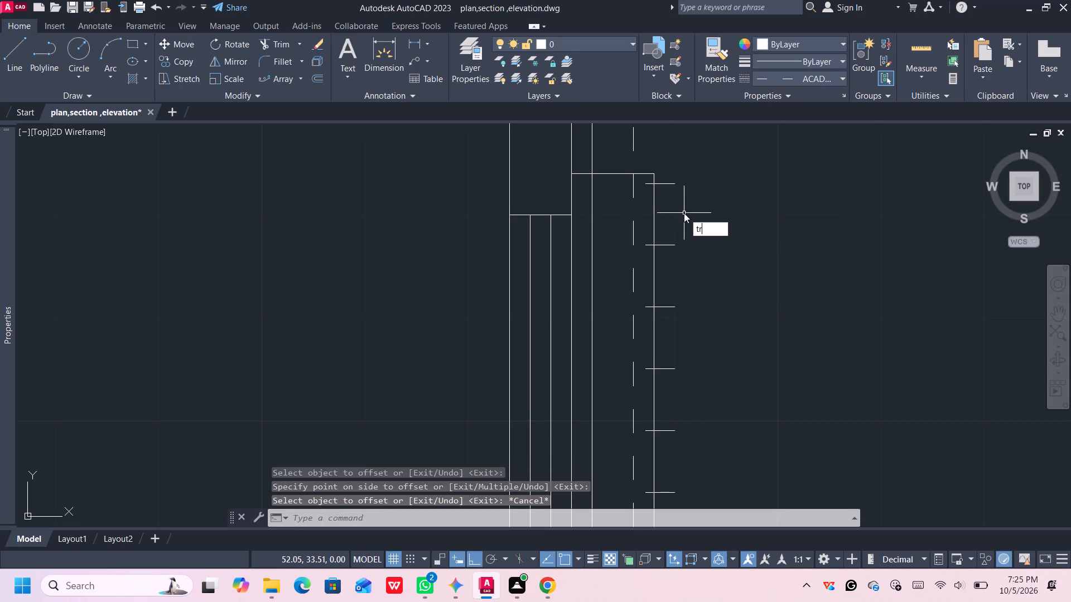
key("Return")
left_click(652, 177)
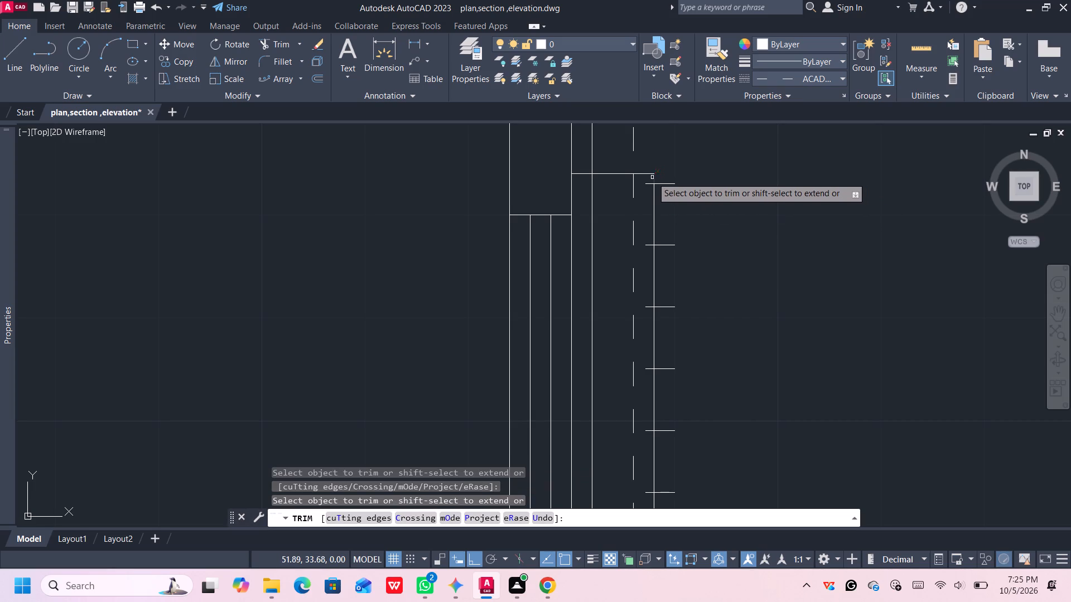
left_click(655, 263)
scroll(694, 304, "down", 2)
middle_click_drag(703, 331, 678, 276)
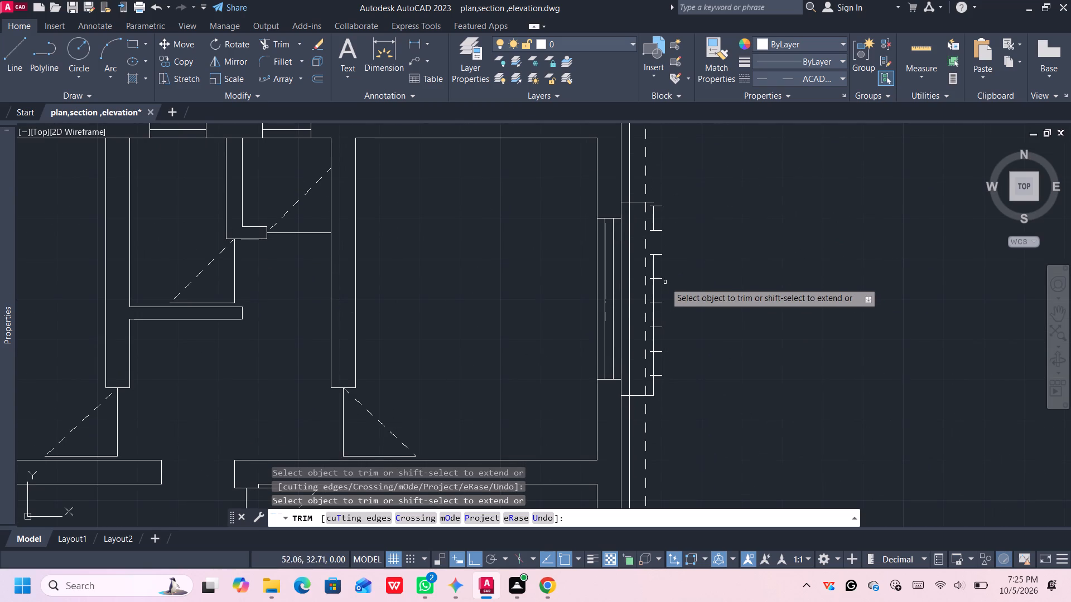
left_click(654, 291)
left_click(654, 333)
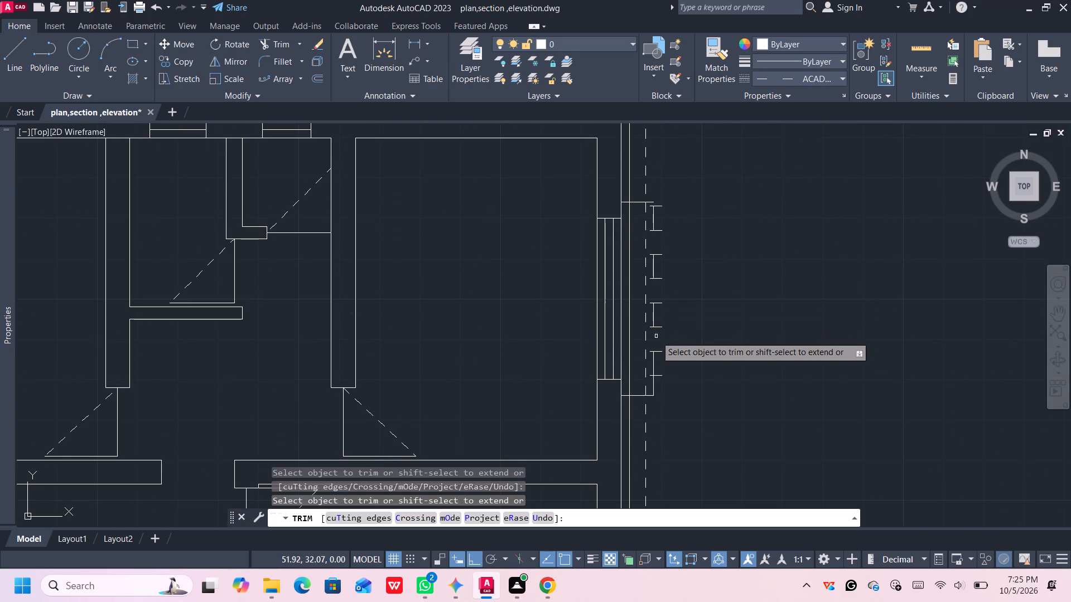
left_click(655, 386)
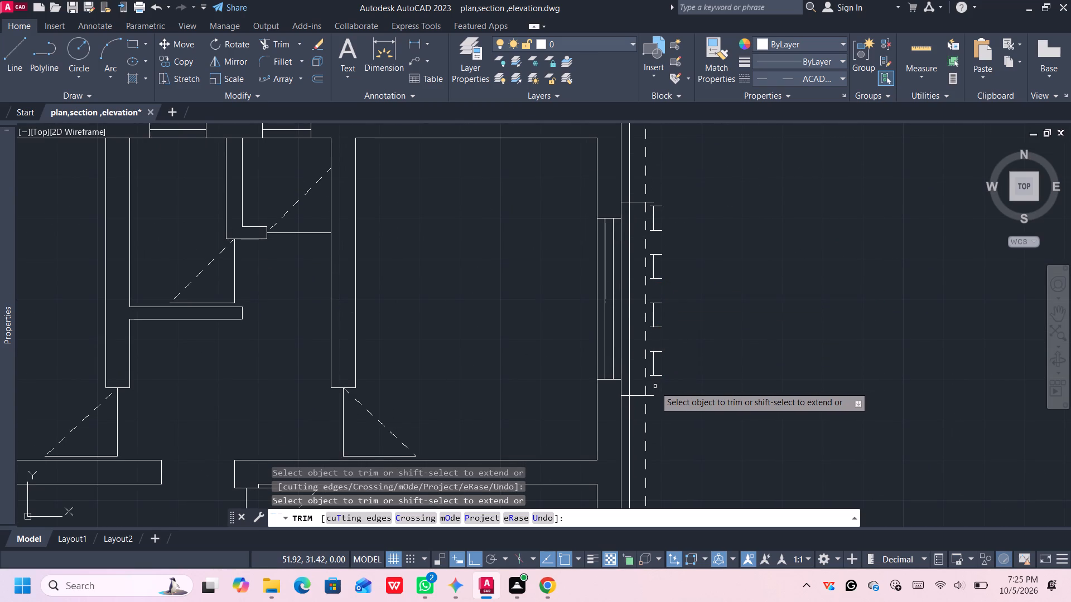
scroll(681, 381, "up", 1)
scroll(671, 373, "down", 1)
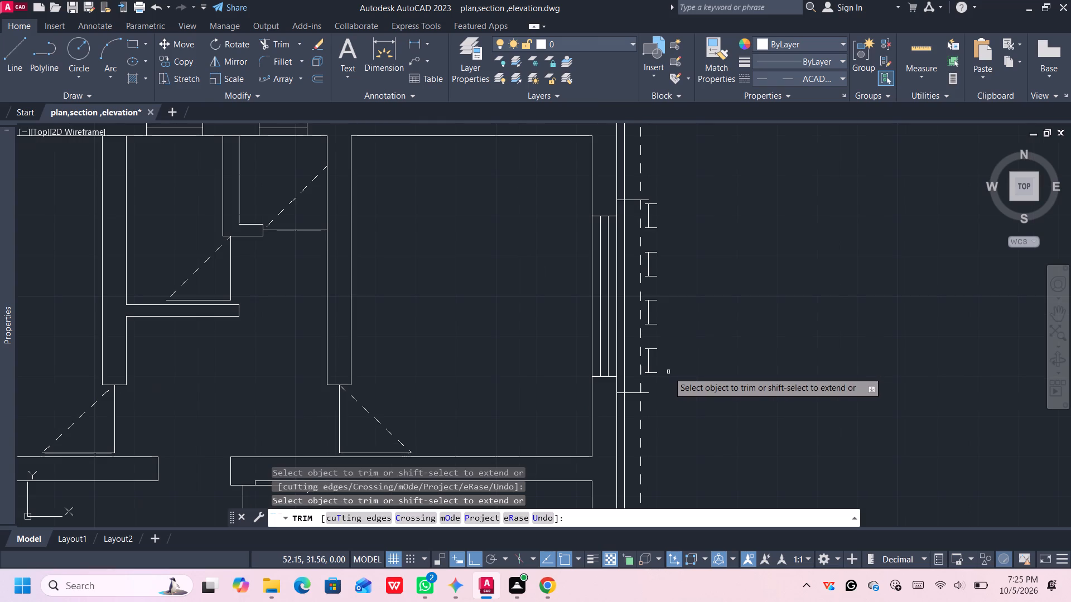
key("space")
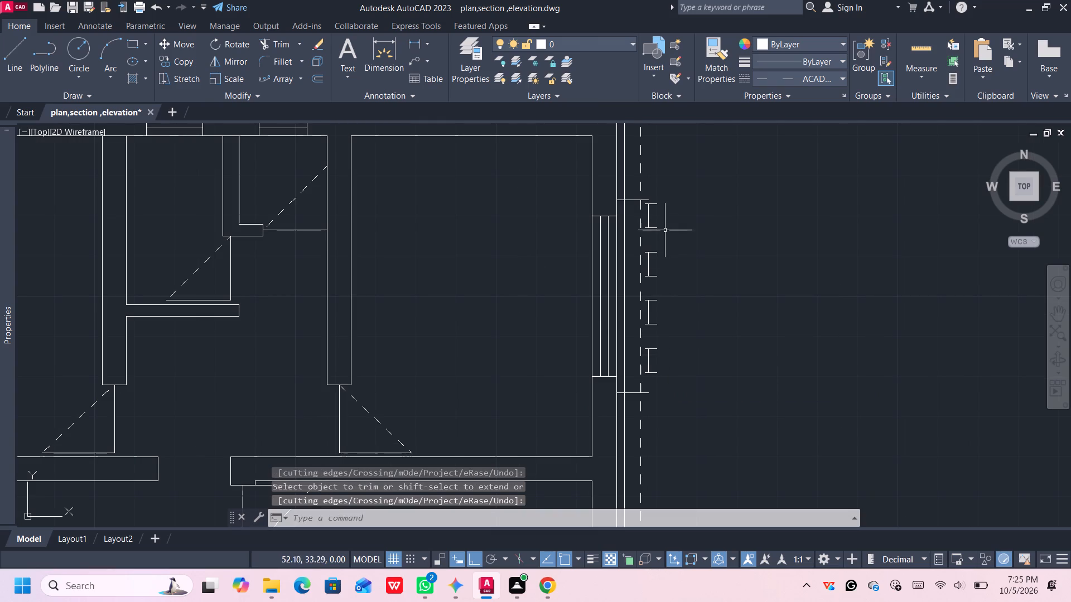
Delete the eight short horizontal cutting lines along the dashed outer edge of the northeast window's outline.
left_click(654, 205)
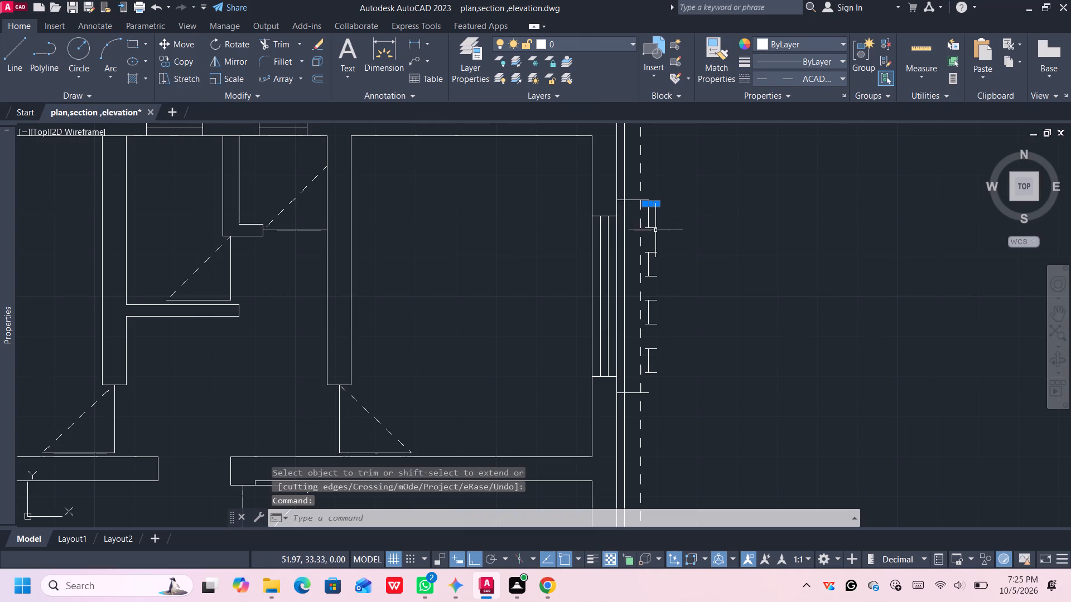
left_click(654, 229)
scroll(655, 250, "up", 1)
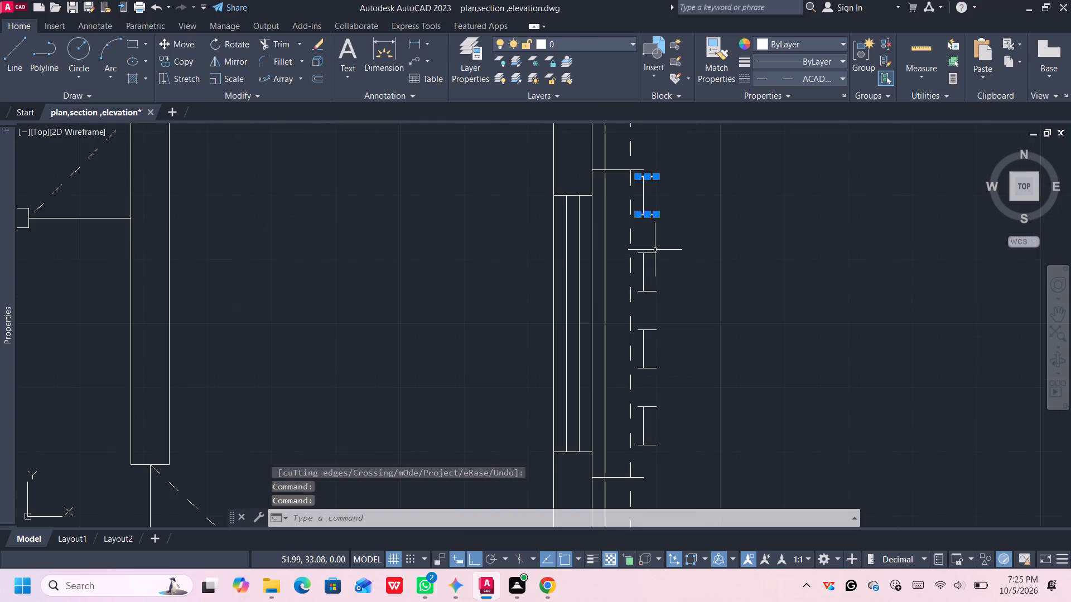
left_click(654, 253)
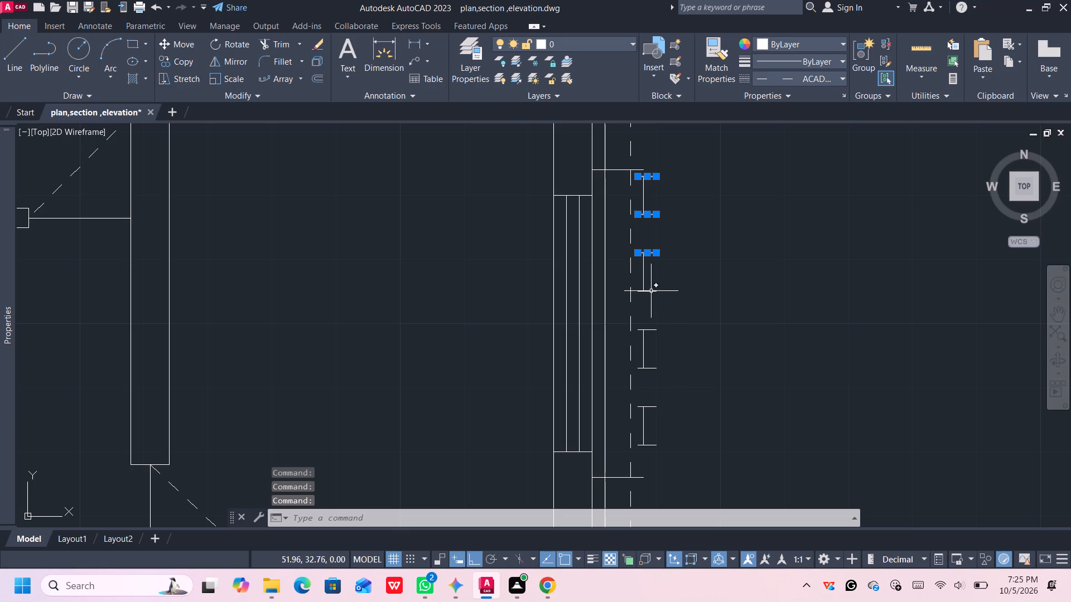
left_click(651, 292)
left_click(653, 329)
left_click(650, 369)
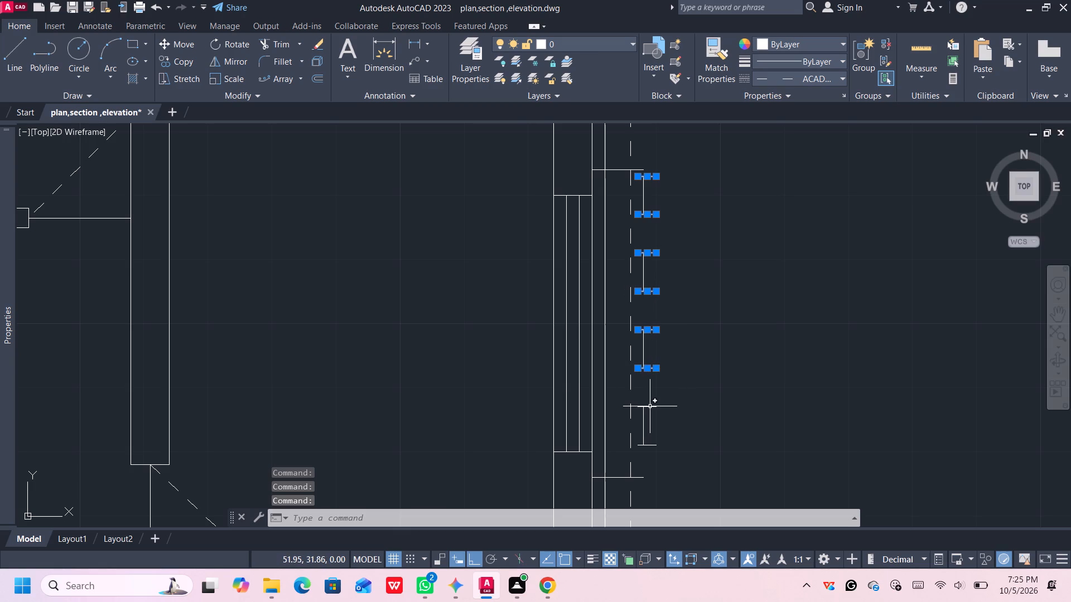
left_click(650, 406)
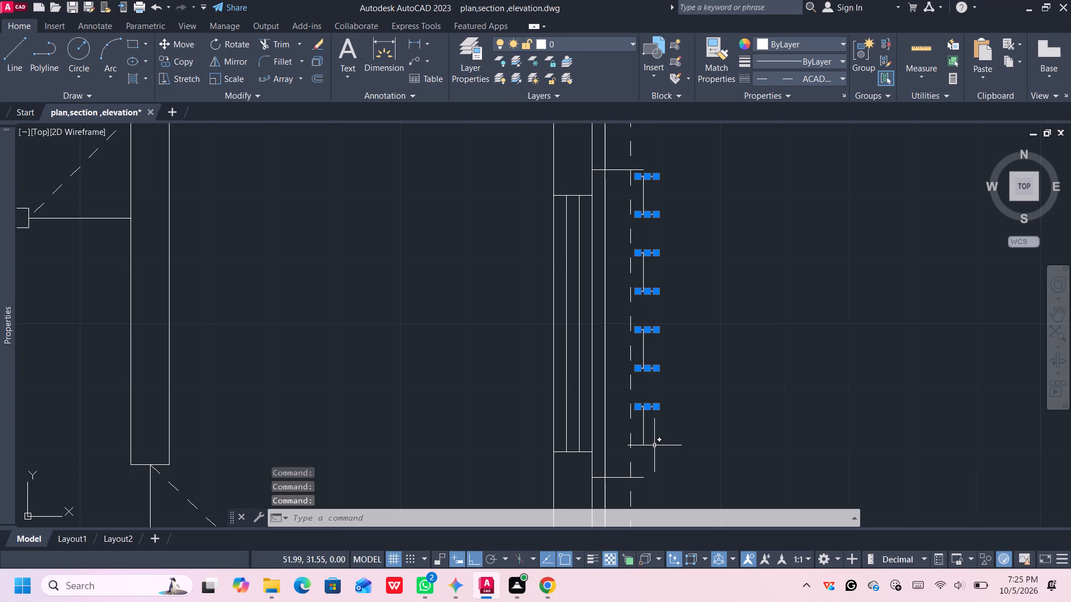
left_click(653, 445)
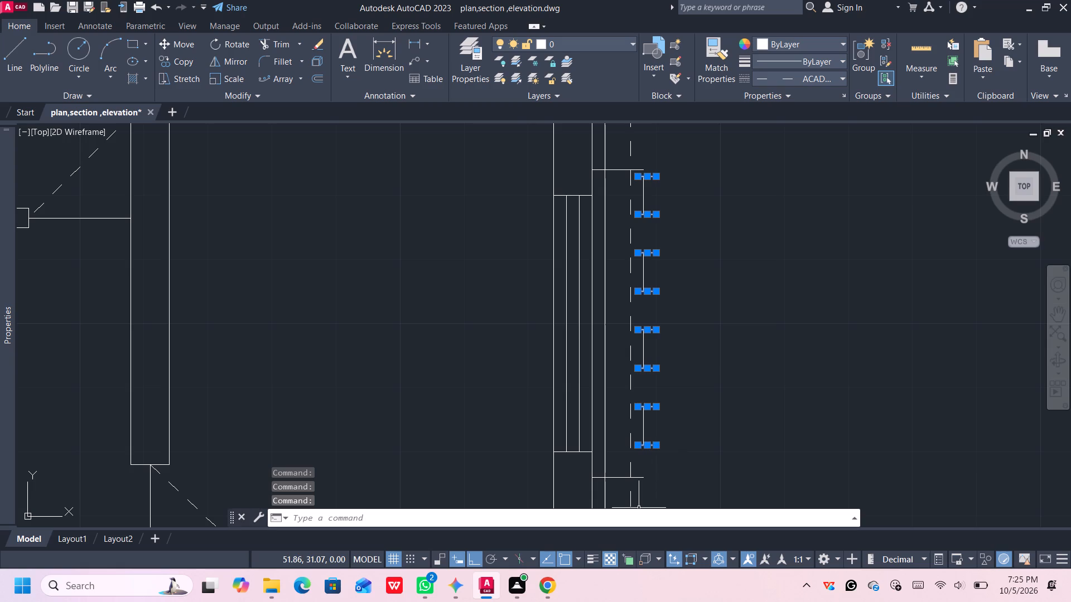
key("Delete")
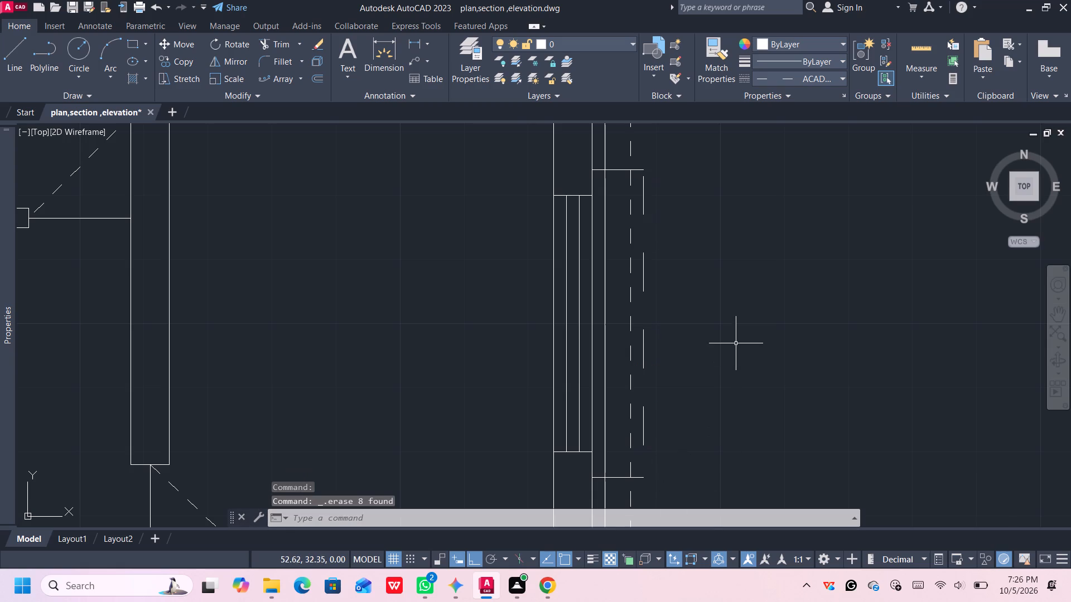
Start the southeast room's east window outline with a line 0.2 up from the opening's upper outer corner, continuing 0.4 outward.
scroll(741, 342, "down", 3)
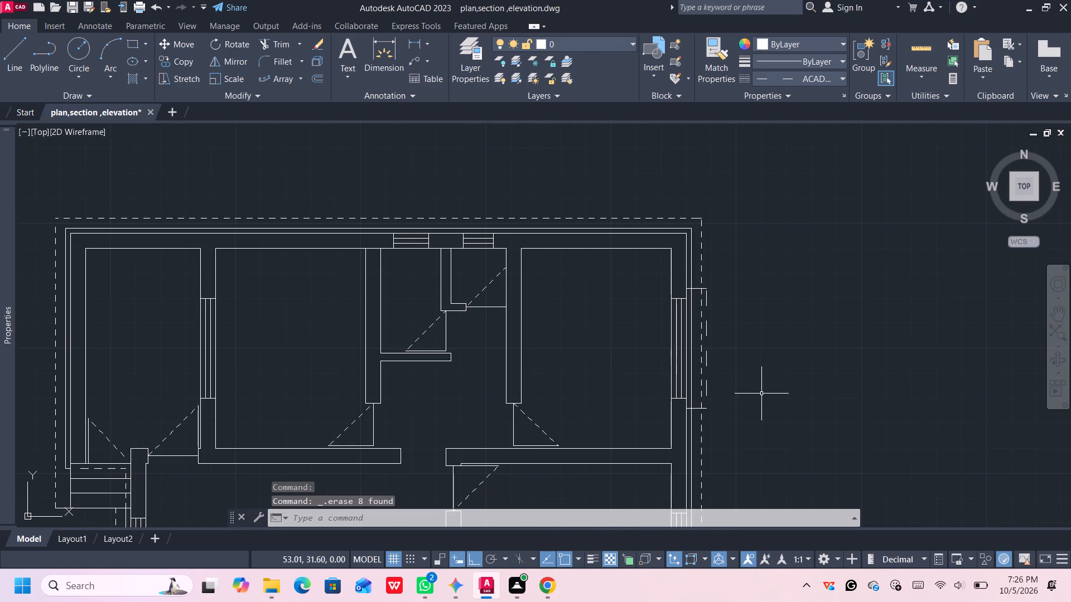
middle_click_drag(755, 391, 526, 279)
scroll(539, 297, "down", 1)
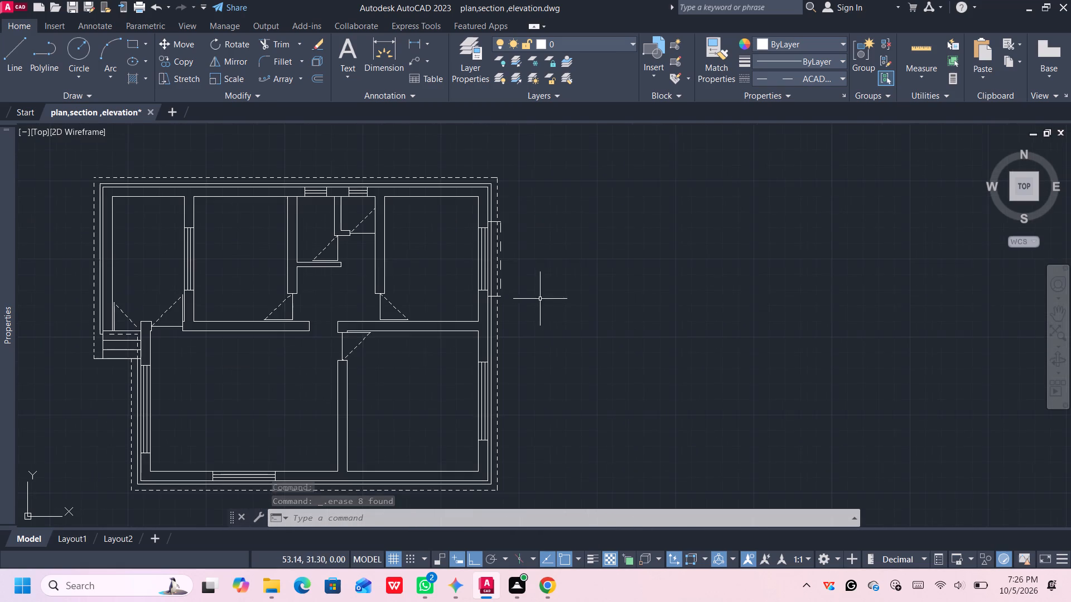
middle_click_drag(555, 344, 569, 297)
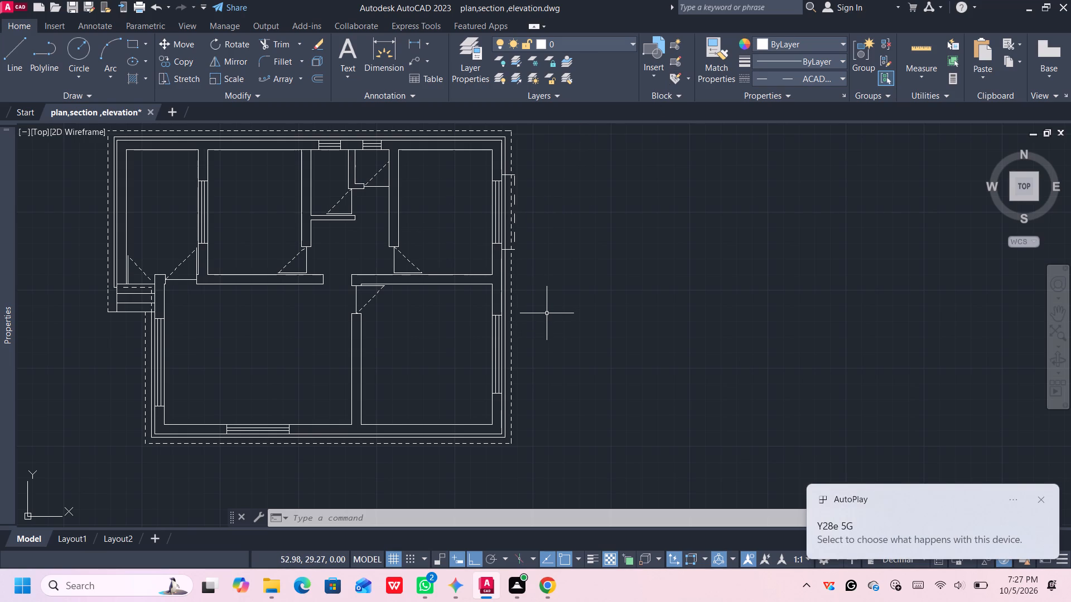
key("l")
key("Return")
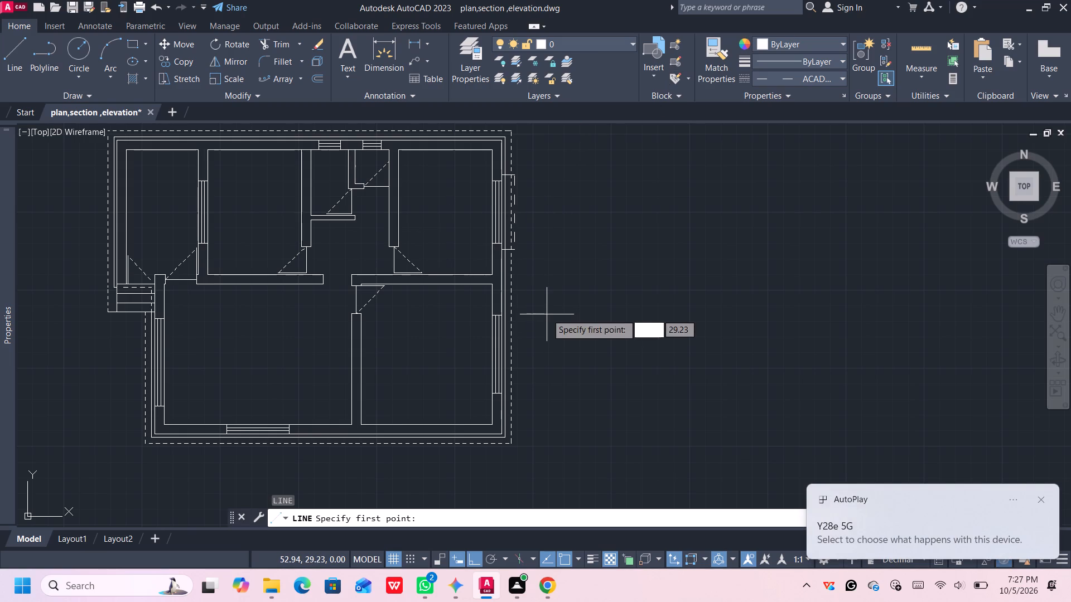
scroll(500, 317, "up", 3)
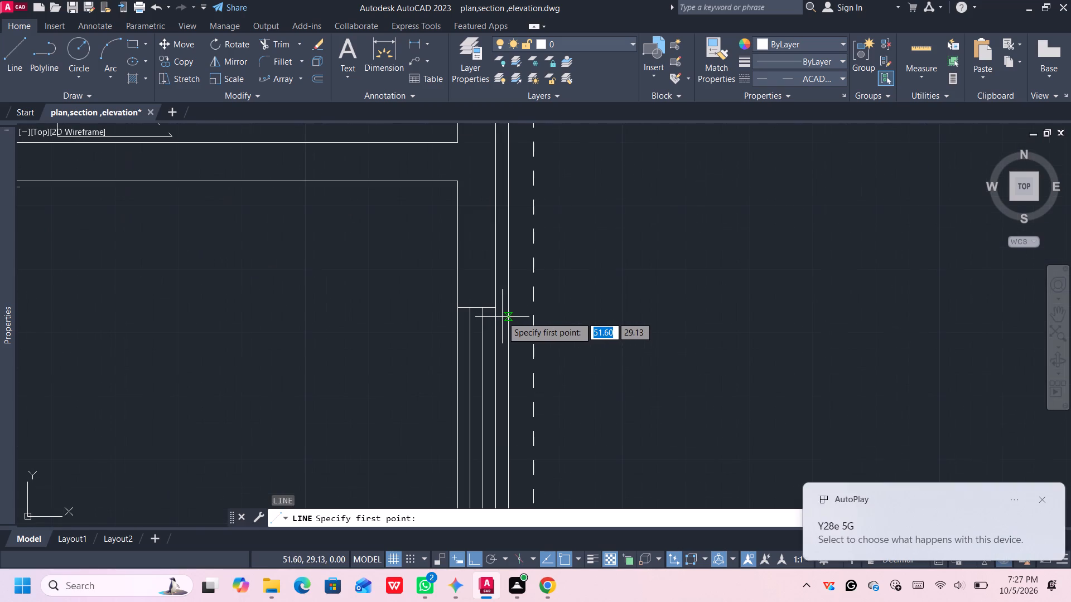
left_click(493, 305)
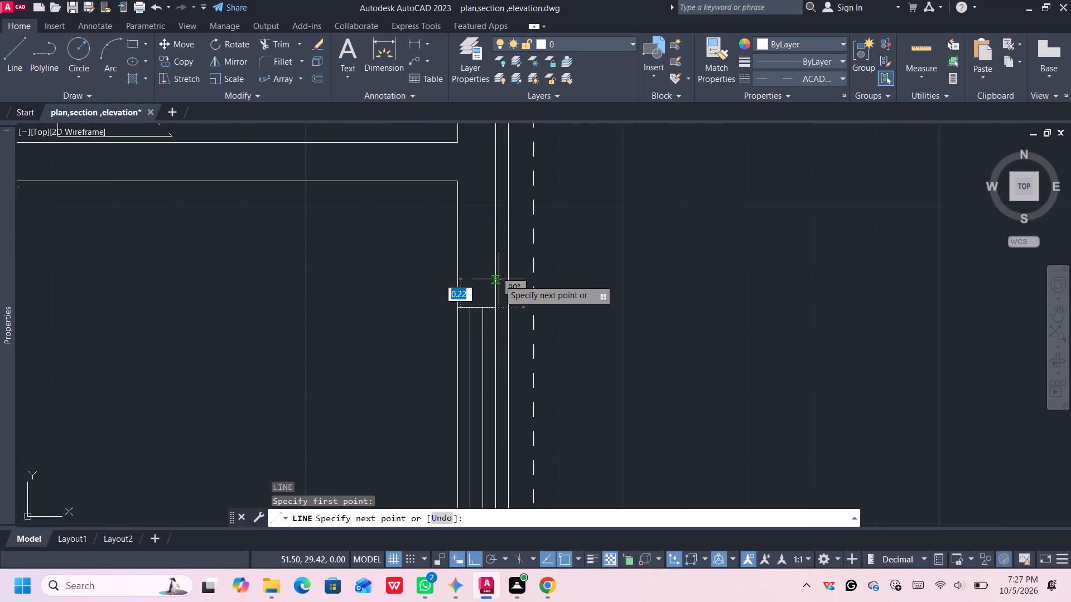
type("0.2")
key("Return")
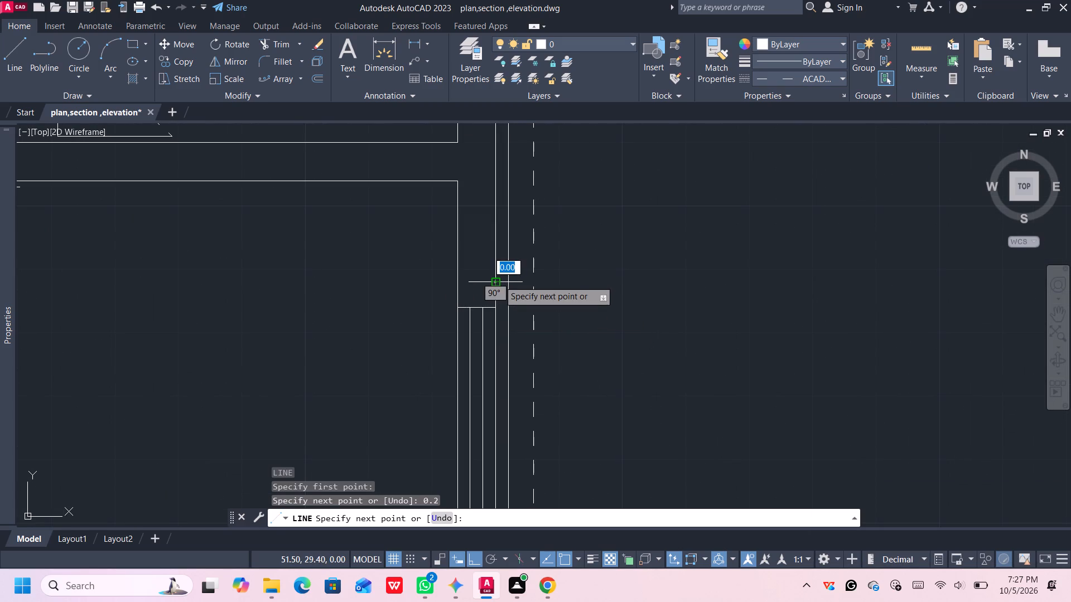
type("0.4")
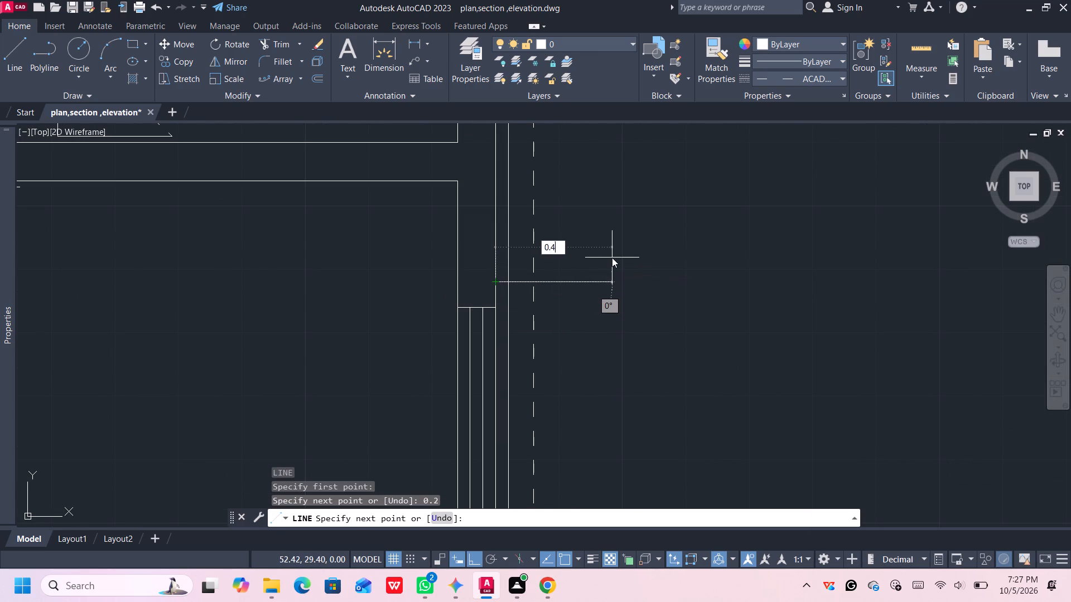
key("Return")
Continue the outline down level with the window's lower edge, extend it 0.2 further down, and close it back to the wall.
scroll(575, 404, "down", 2)
middle_click_drag(573, 406, 550, 260)
scroll(551, 263, "up", 1)
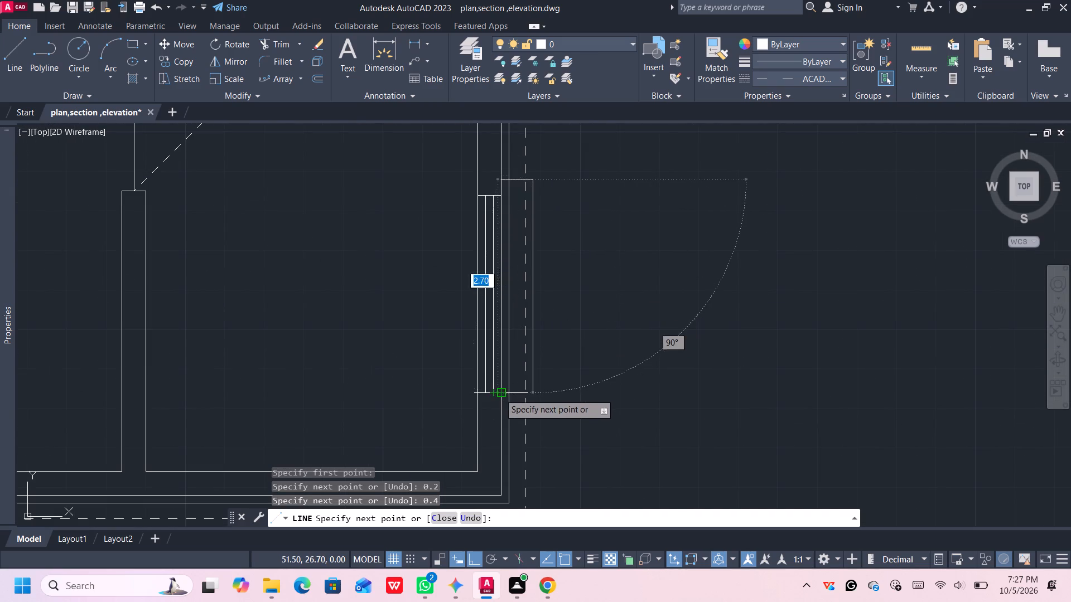
left_click(533, 394)
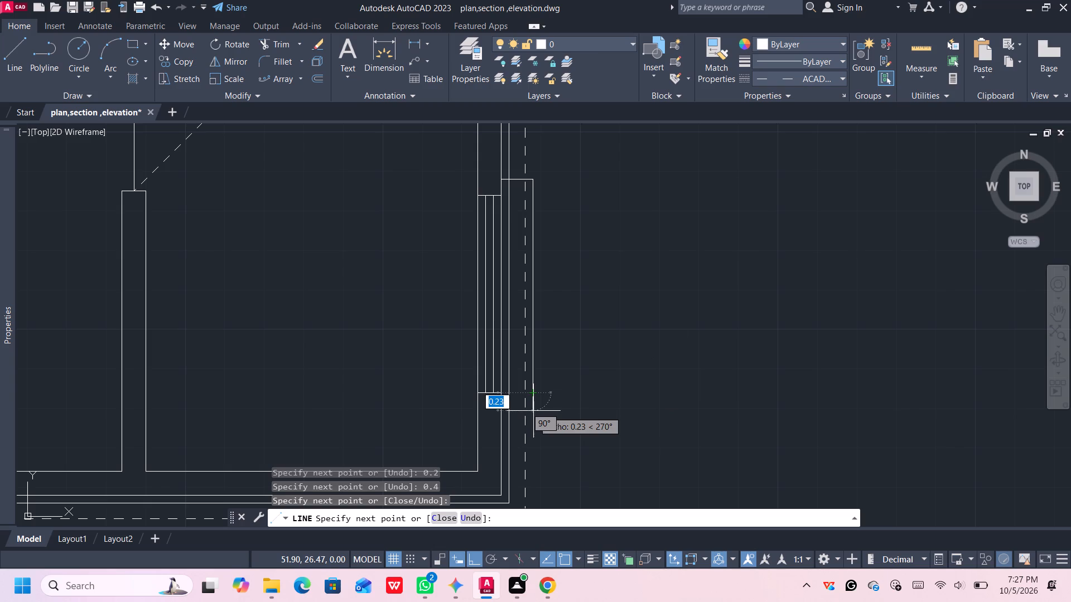
type("0.2")
key("Return")
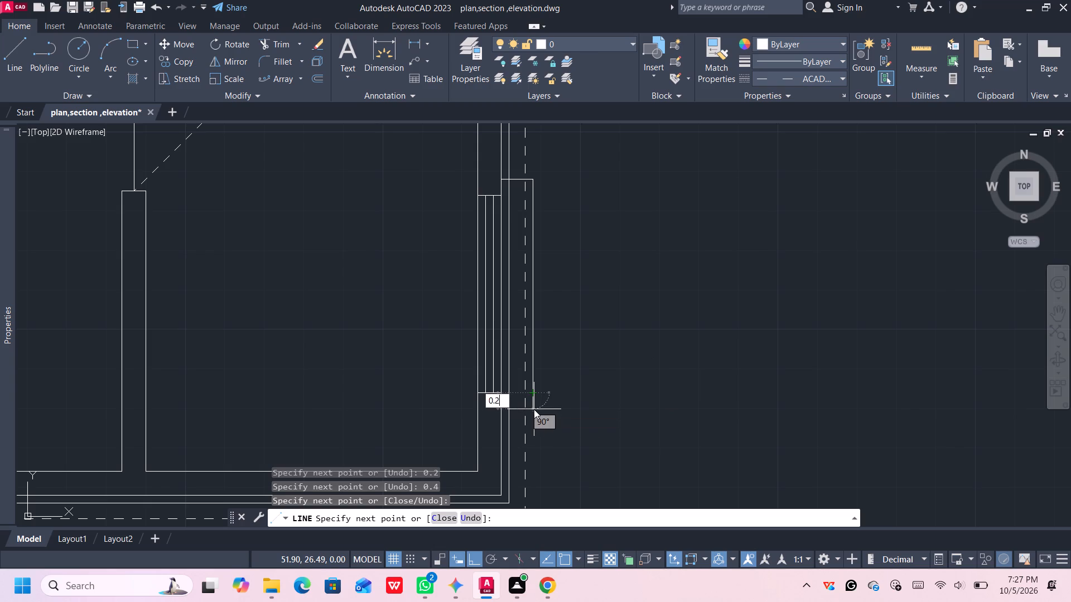
left_click(501, 410)
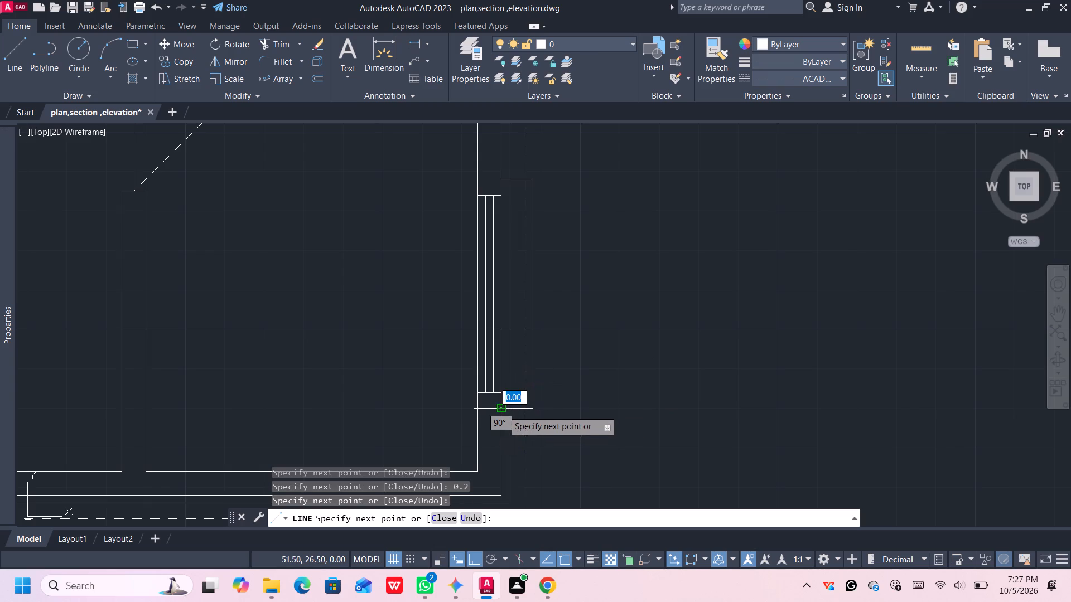
key("space")
Join the two collinear vertical segments of the new outline's outer edge into one line.
left_click(532, 394)
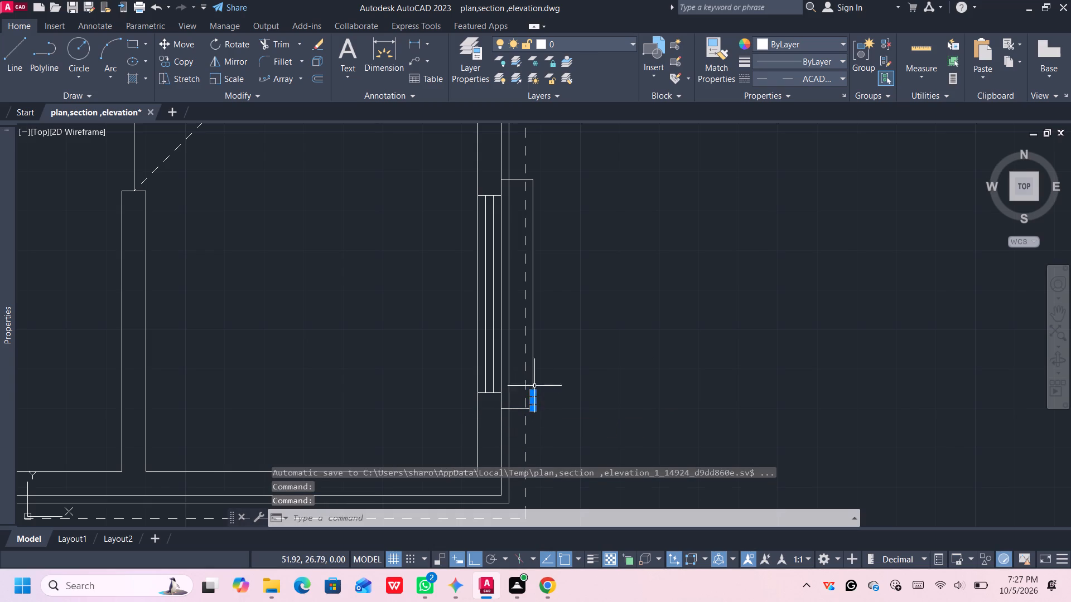
left_click(532, 373)
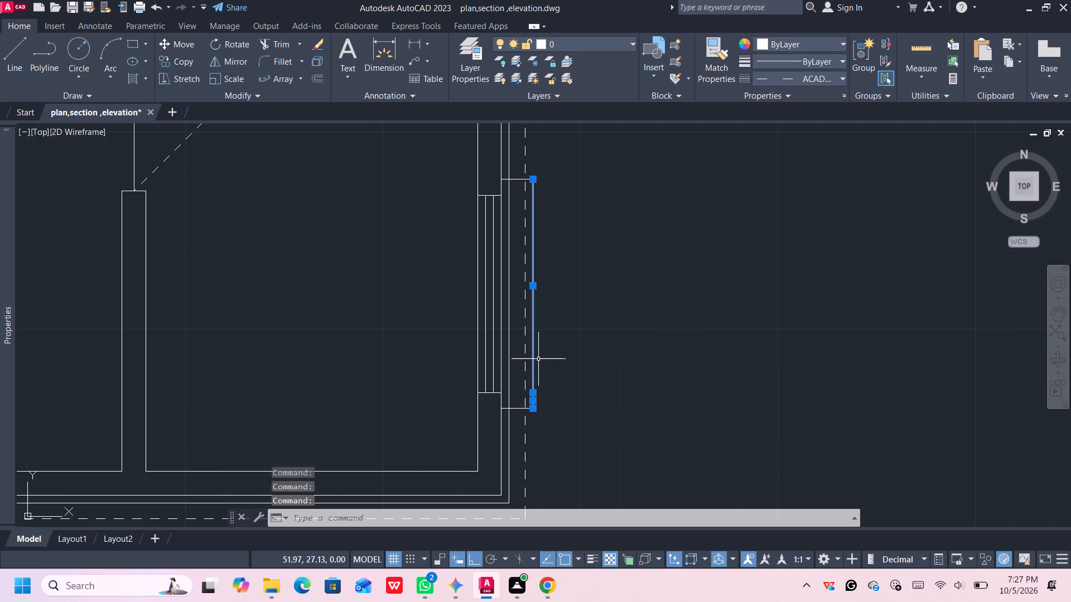
key("j")
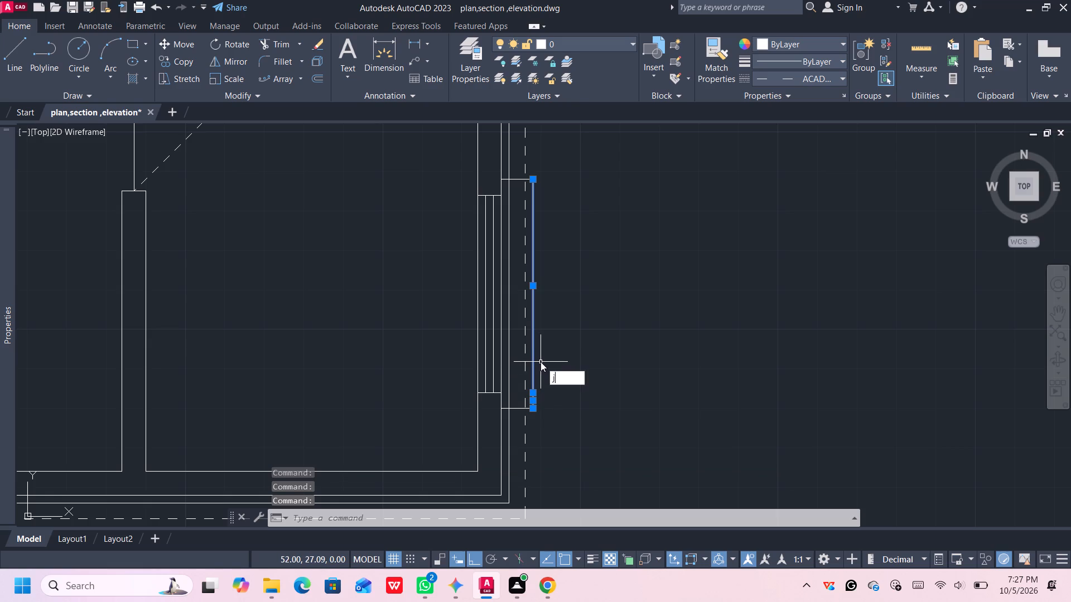
key("Return")
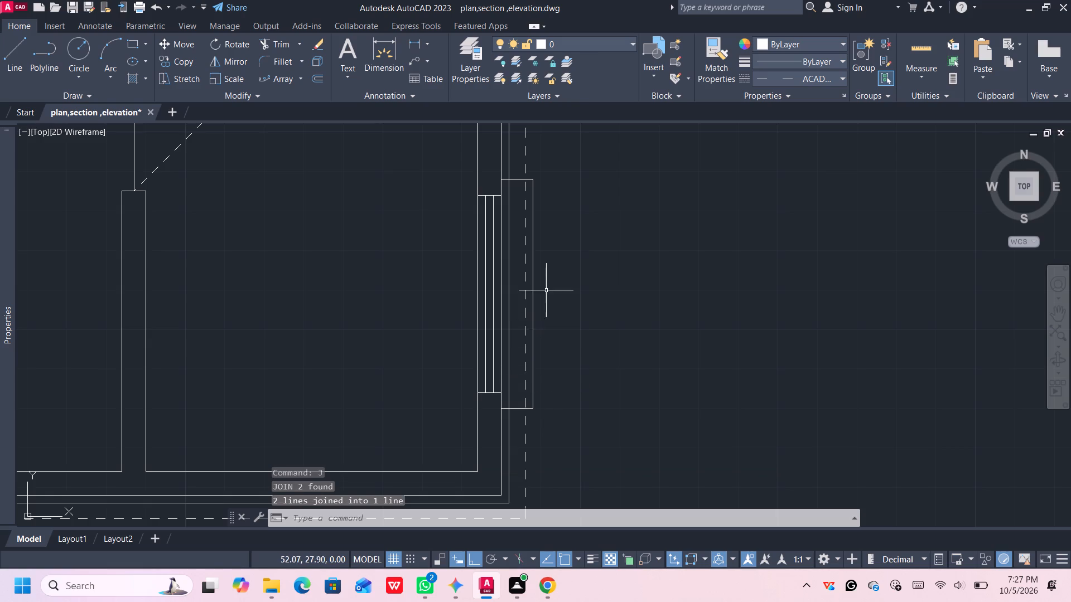
Draw a short horizontal line about 0.11 long across the new outline's outer edge, just below its upper corner.
middle_click_drag(546, 250, 527, 329)
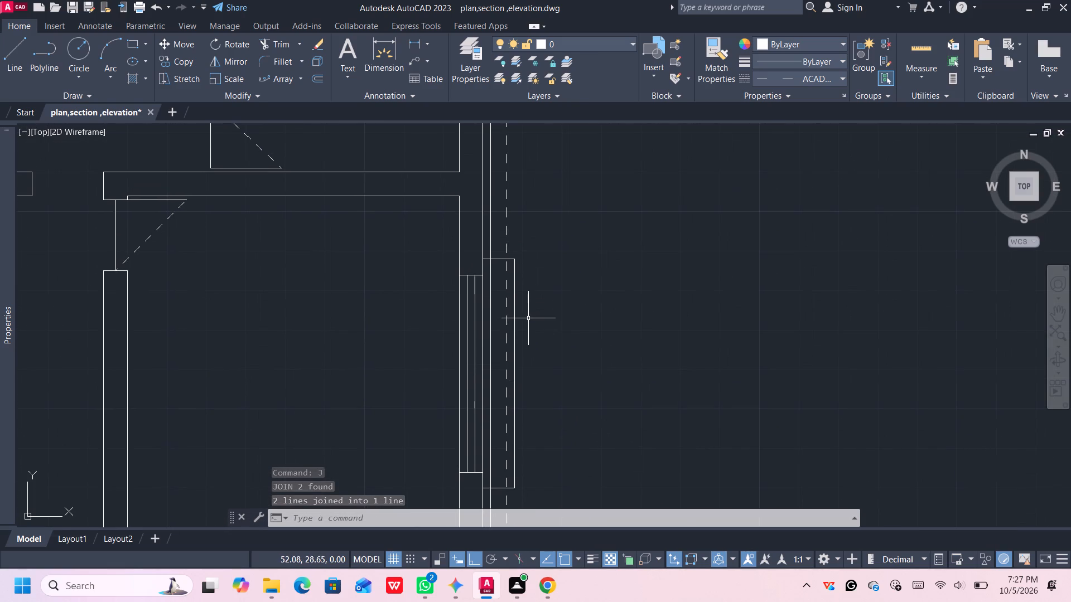
key("l")
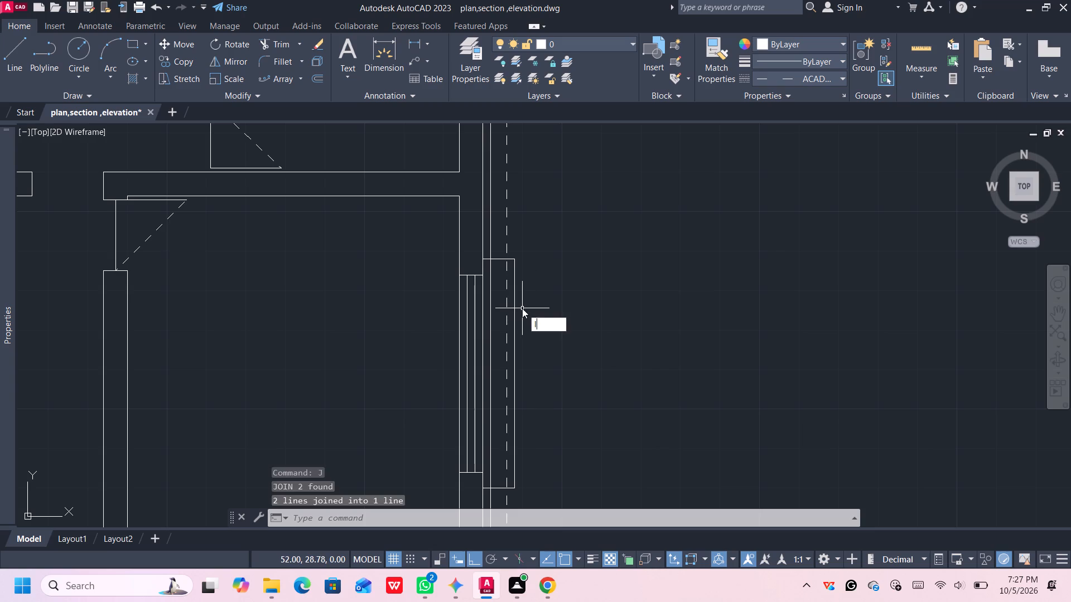
key("Return")
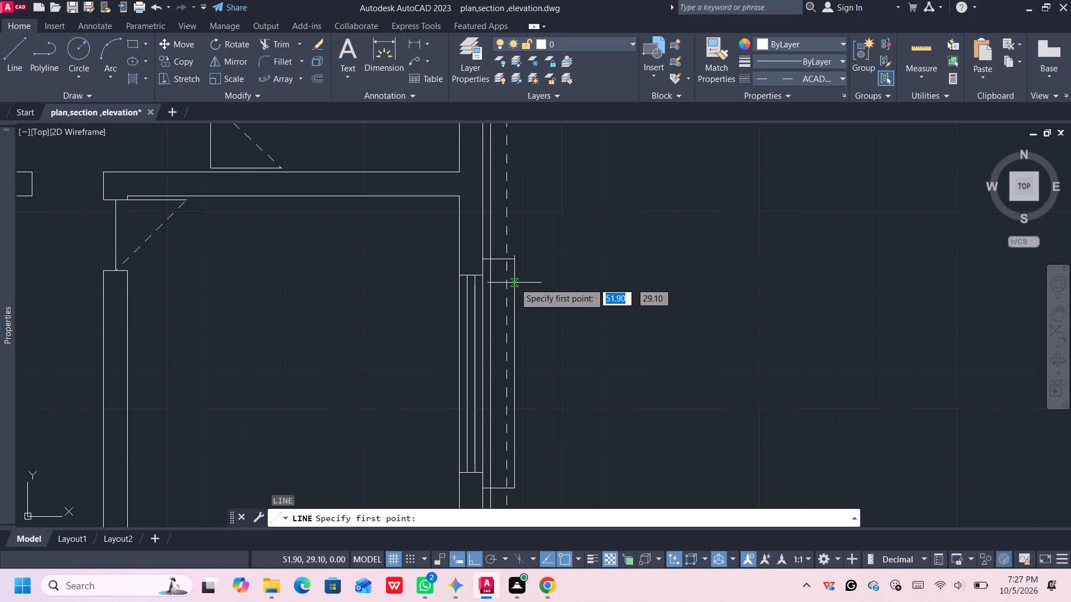
scroll(514, 283, "up", 3)
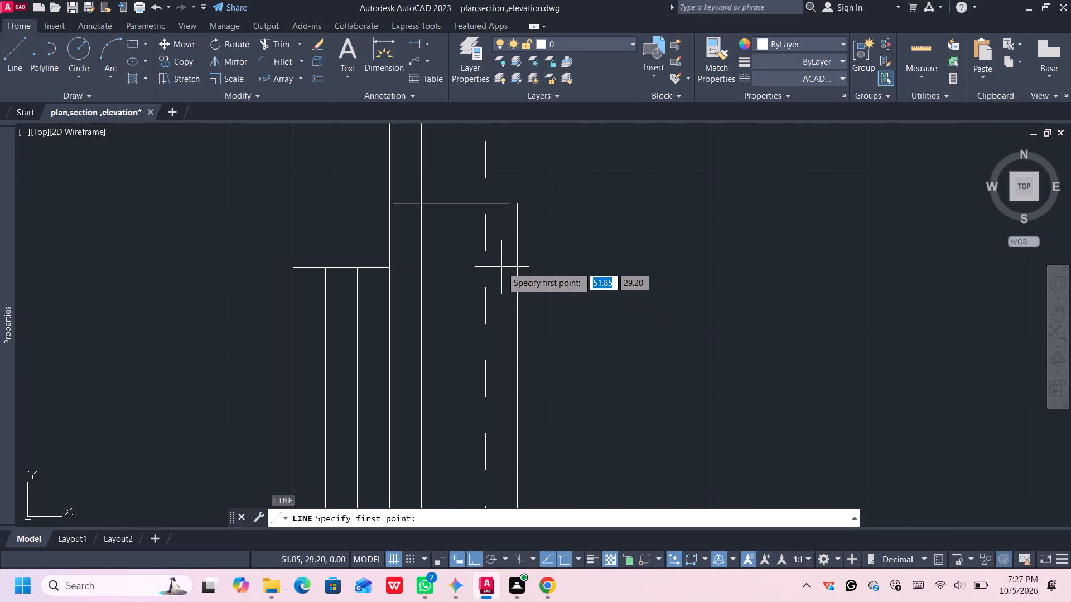
left_click(501, 266)
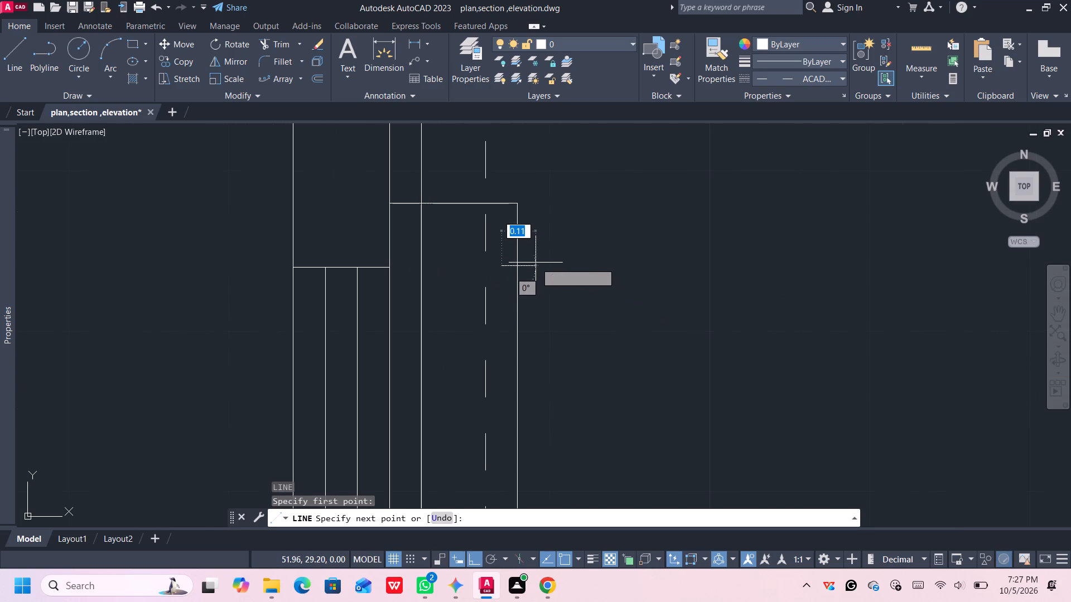
left_click(535, 263)
key("space")
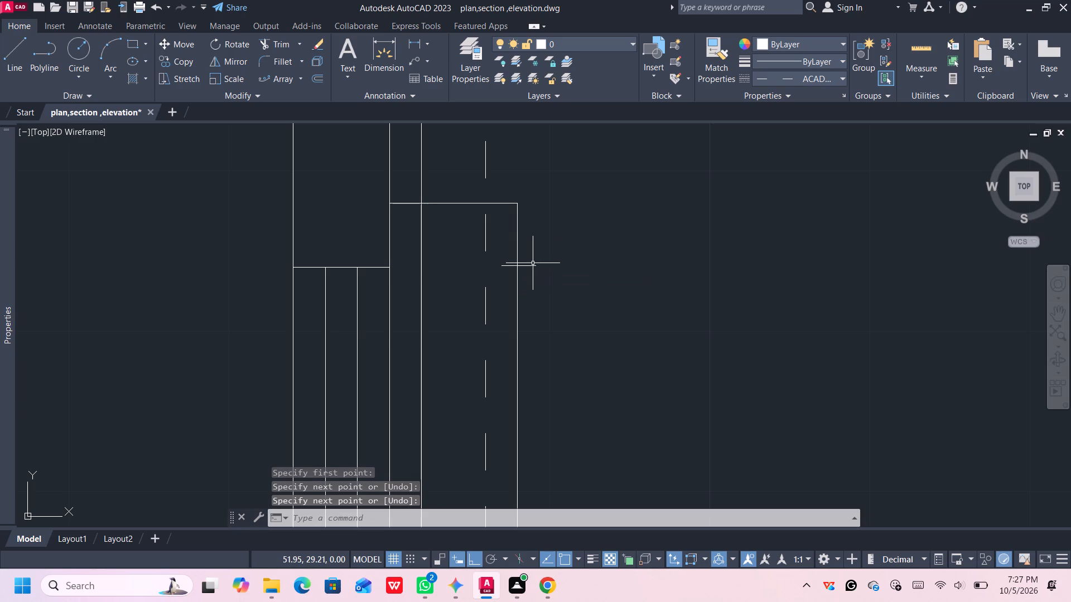
Offset the short cutting line downward by 0.3 along the outline's outer edge, twice in succession.
left_click(530, 265)
key("o")
key("Return")
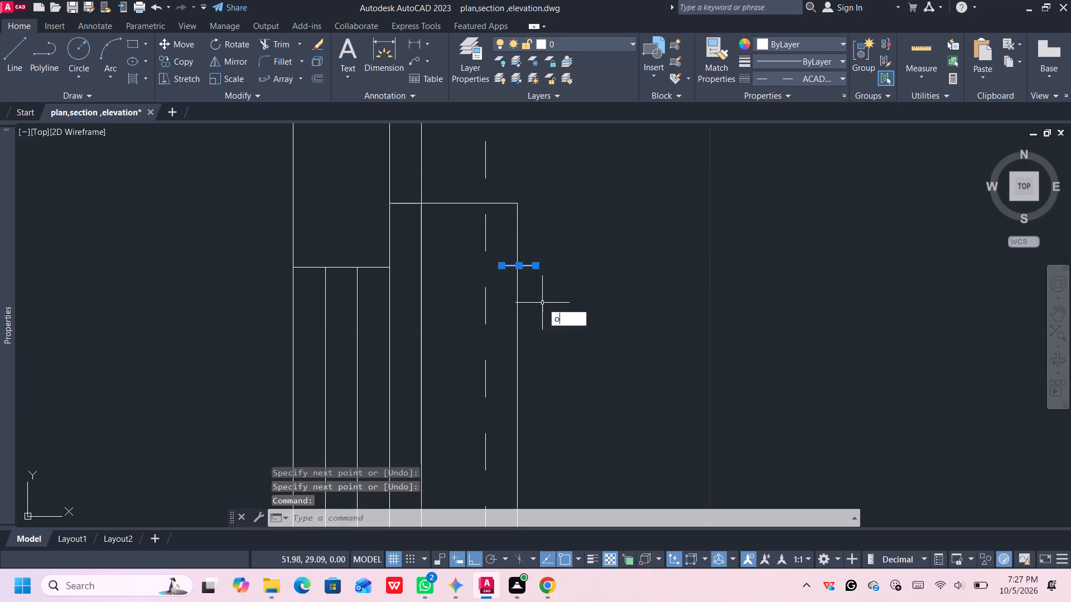
left_click(529, 266)
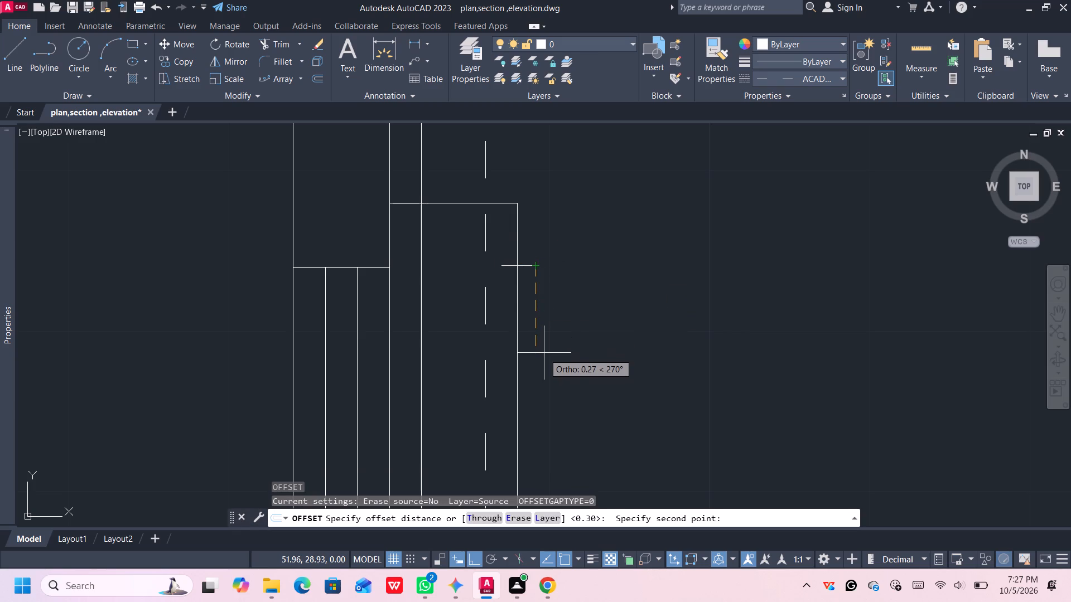
type("0.")
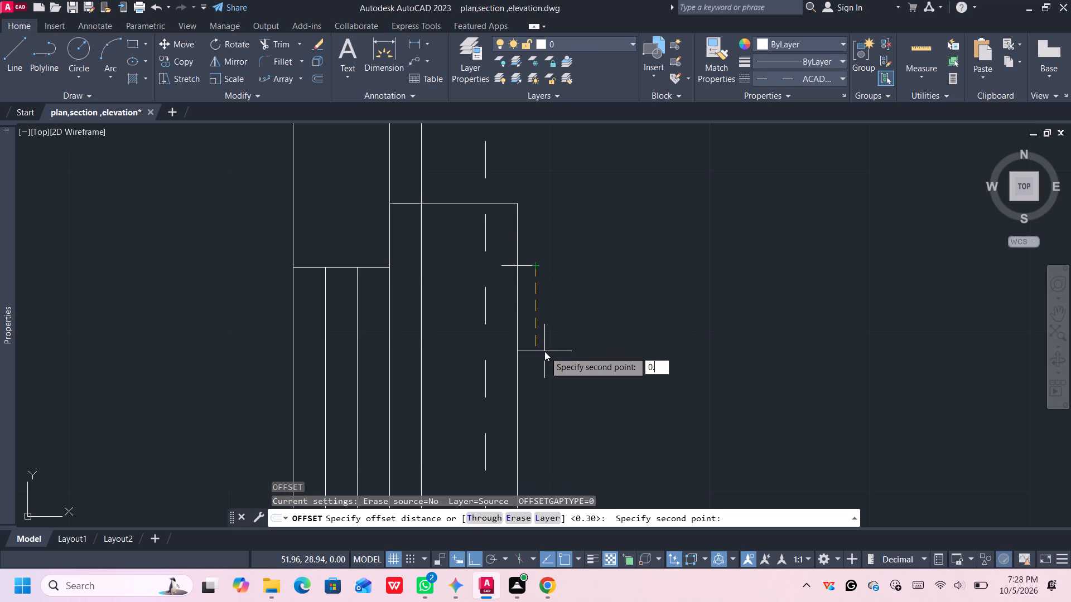
key("3")
key("Return")
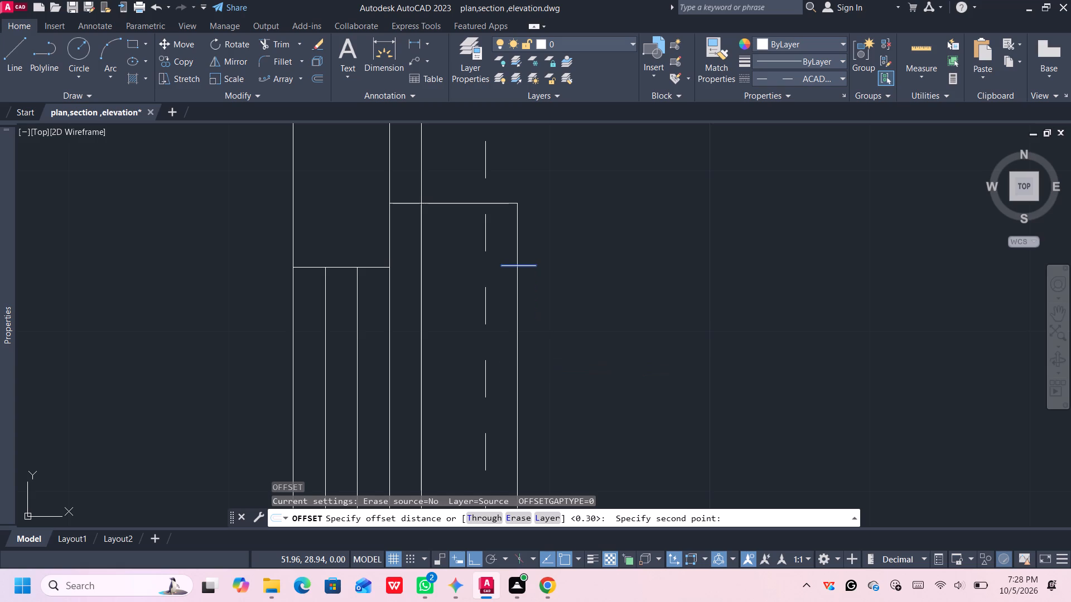
left_click(544, 351)
left_click(533, 361)
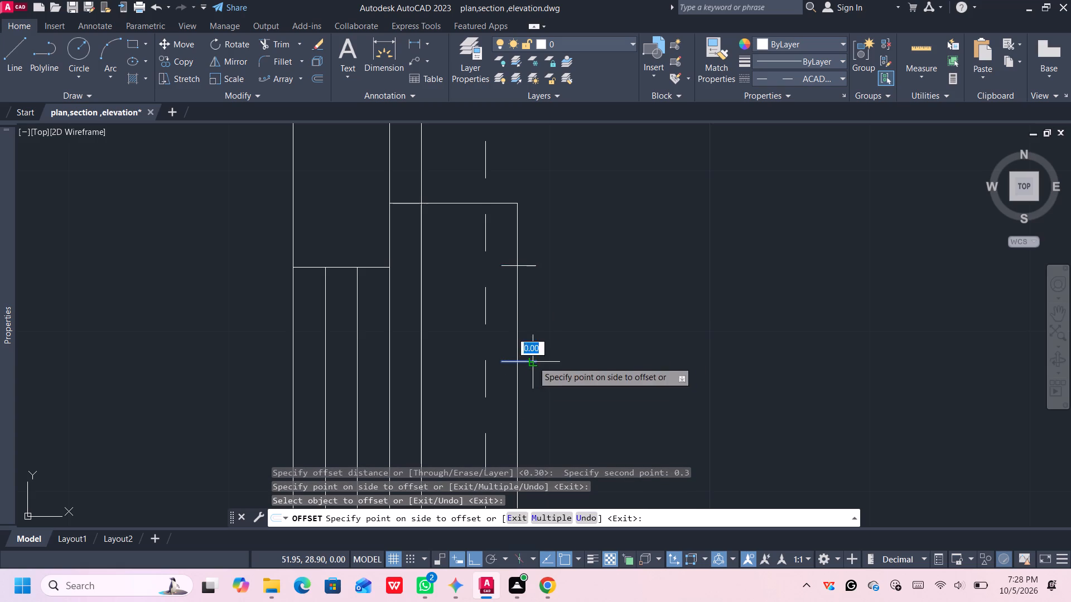
scroll(537, 398, "down", 3)
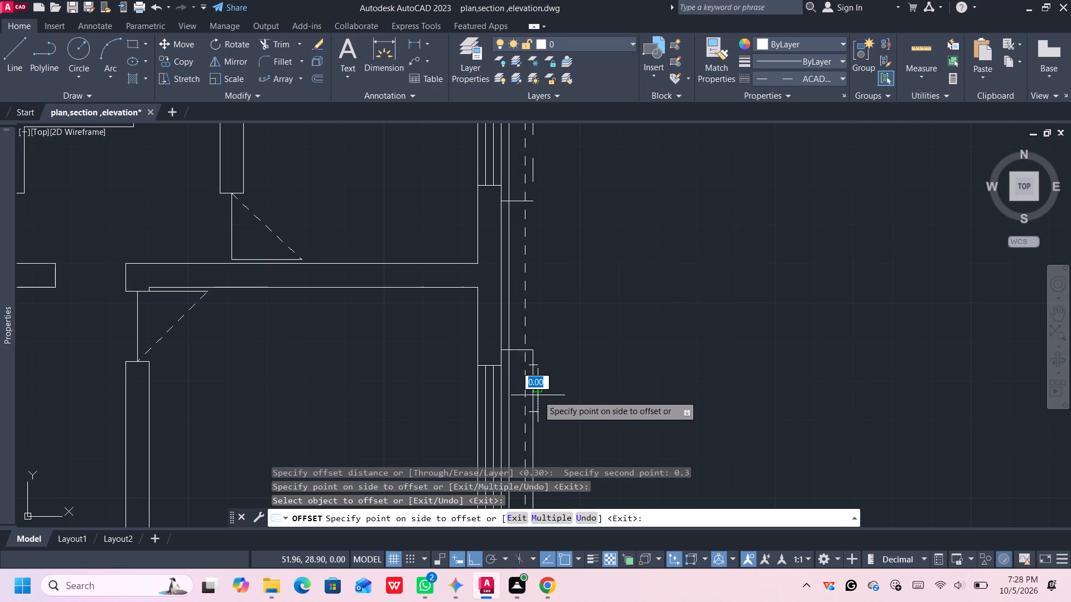
scroll(538, 394, "up", 2)
left_click(535, 398)
Continue the 0.3 offsets down the outer edge with five more cutting lines, each taken from the previous one.
scroll(538, 411, "down", 2)
middle_click_drag(537, 406, 507, 229)
left_click(508, 245)
left_click(520, 303)
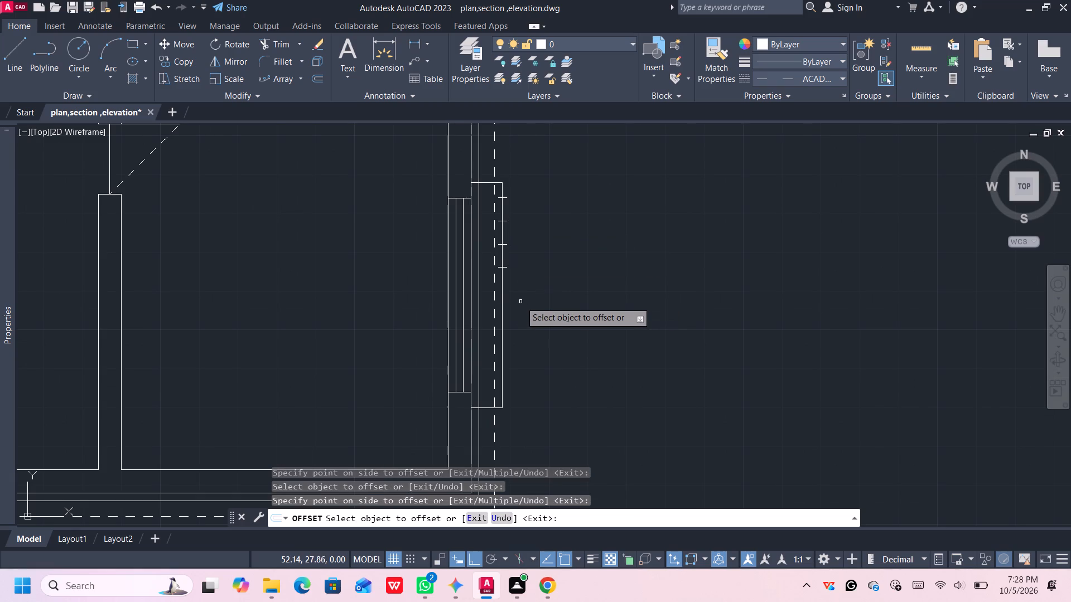
left_click(507, 268)
left_click(517, 322)
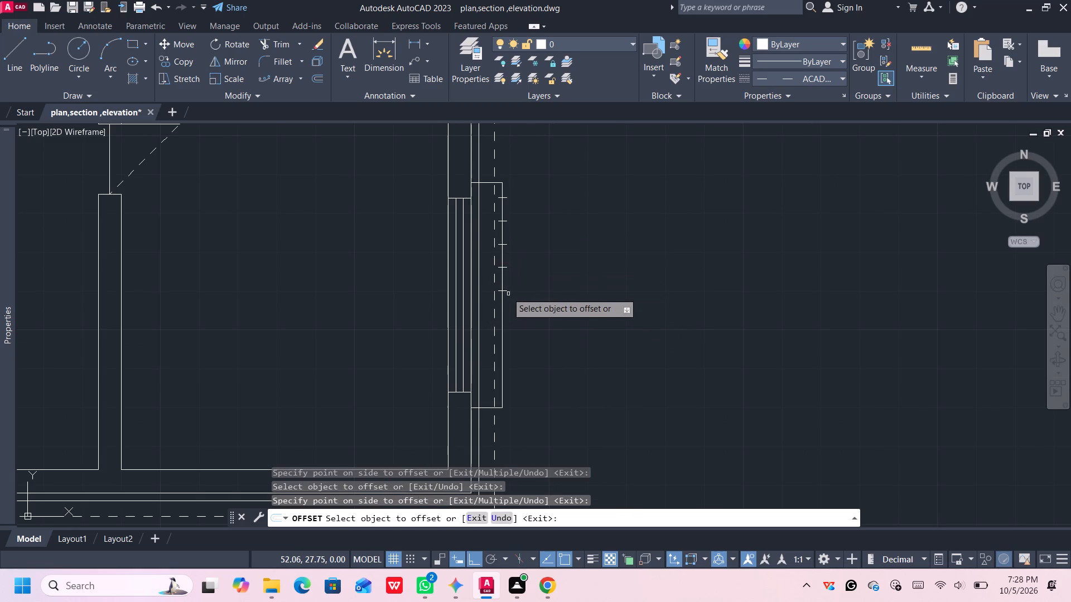
left_click(507, 292)
left_click(514, 339)
left_click(505, 313)
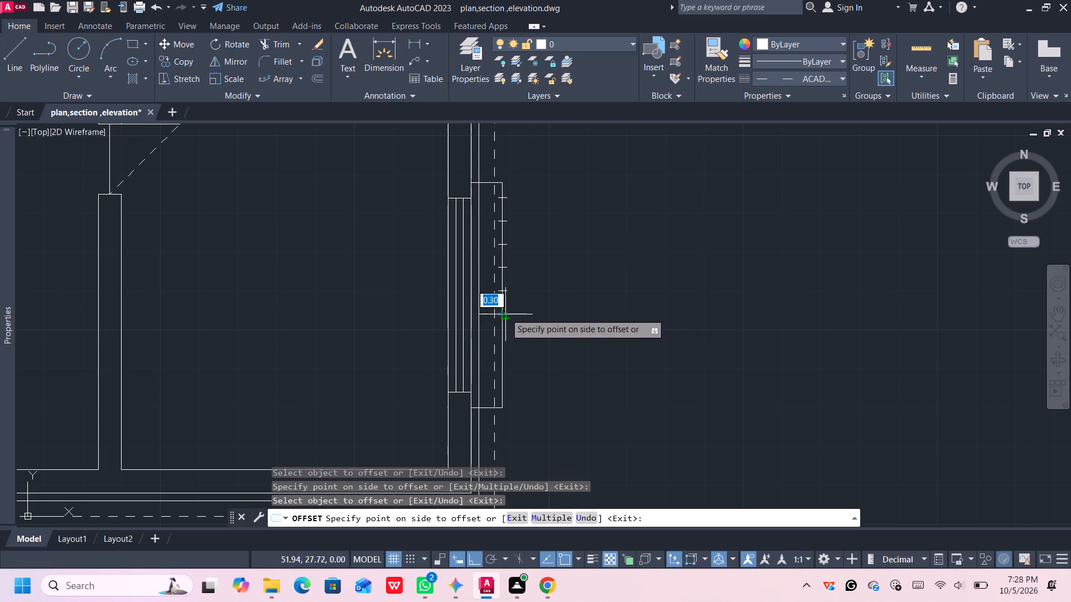
left_click(518, 355)
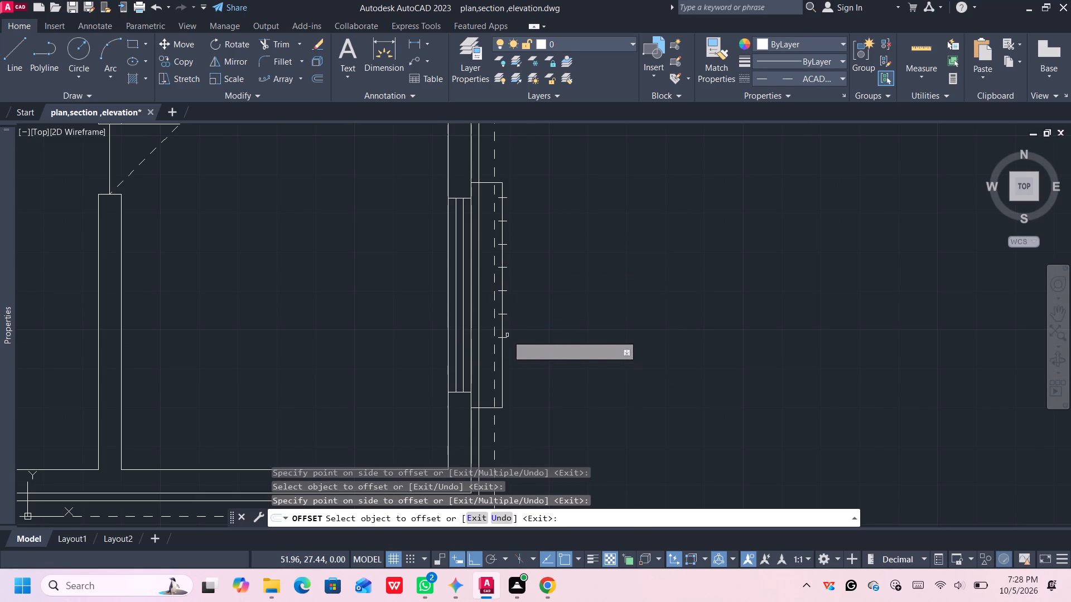
left_click(509, 337)
left_click(506, 338)
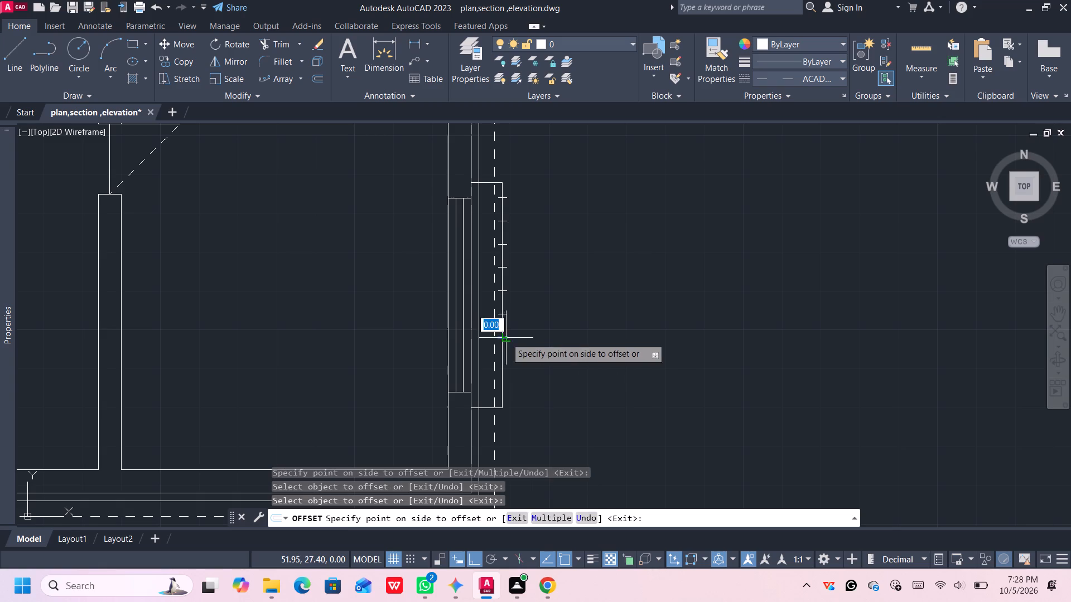
left_click(518, 381)
Add one last cutting line 0.3 below the lowest one, near the outline's lower corner, and finish offsetting.
middle_click(508, 368)
middle_click_drag(508, 367, 505, 362)
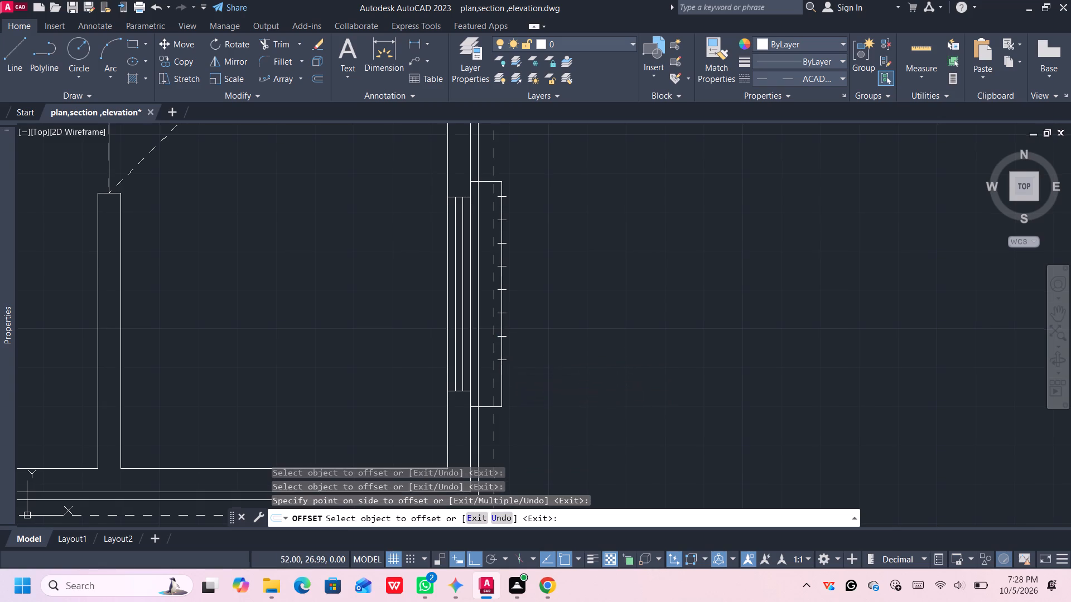
middle_click_drag(505, 362, 504, 359)
middle_click_drag(503, 353, 500, 331)
scroll(607, 381, "down", 1)
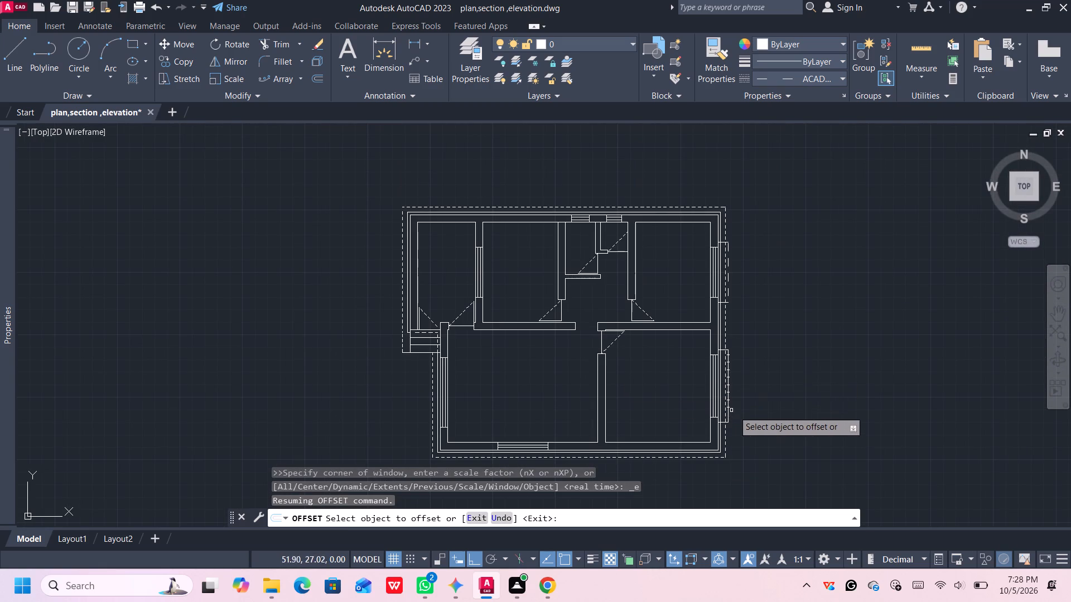
middle_click_drag(741, 417, 656, 332)
scroll(659, 327, "up", 1)
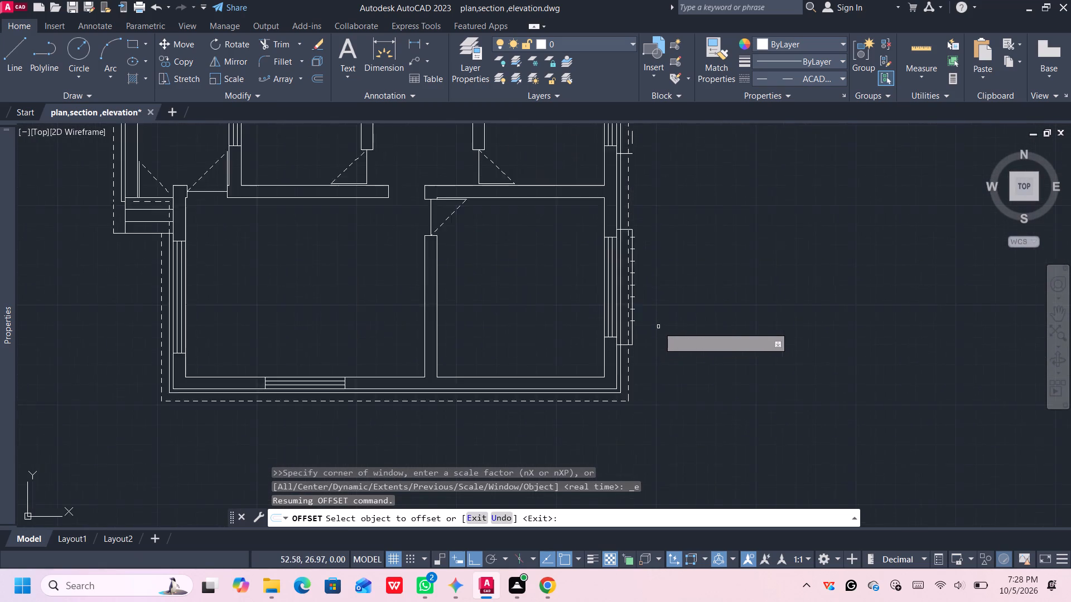
scroll(658, 327, "up", 2)
left_click(597, 314)
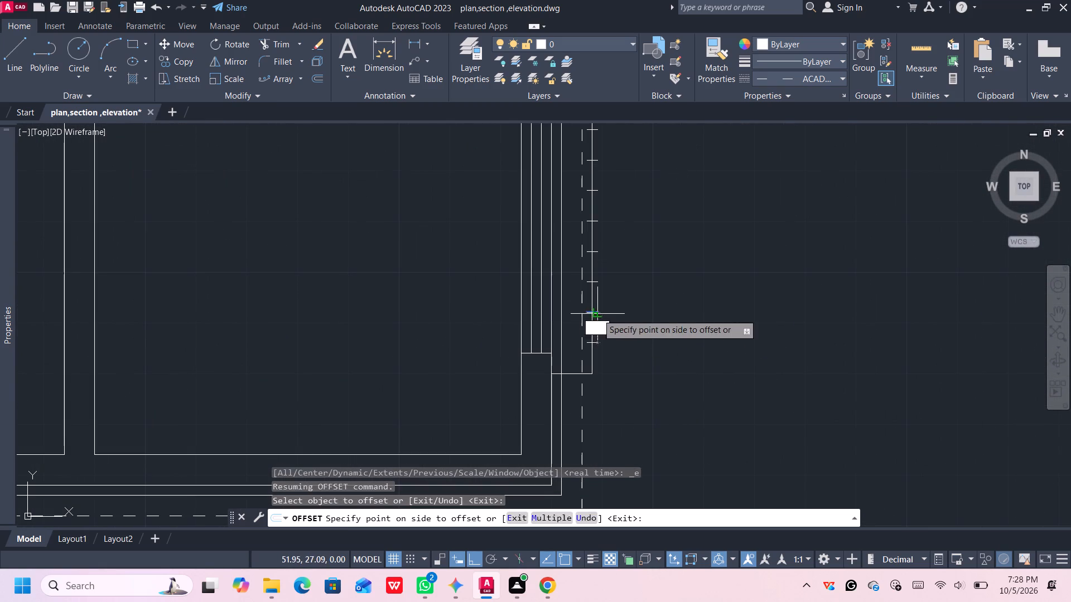
left_click(611, 356)
left_click(597, 343)
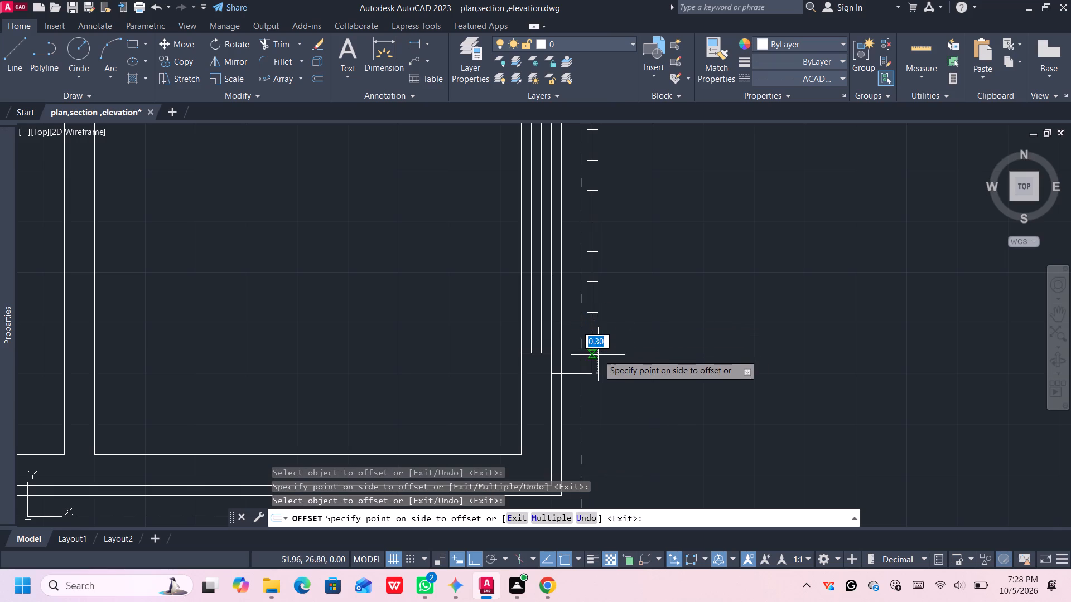
scroll(604, 370, "up", 2)
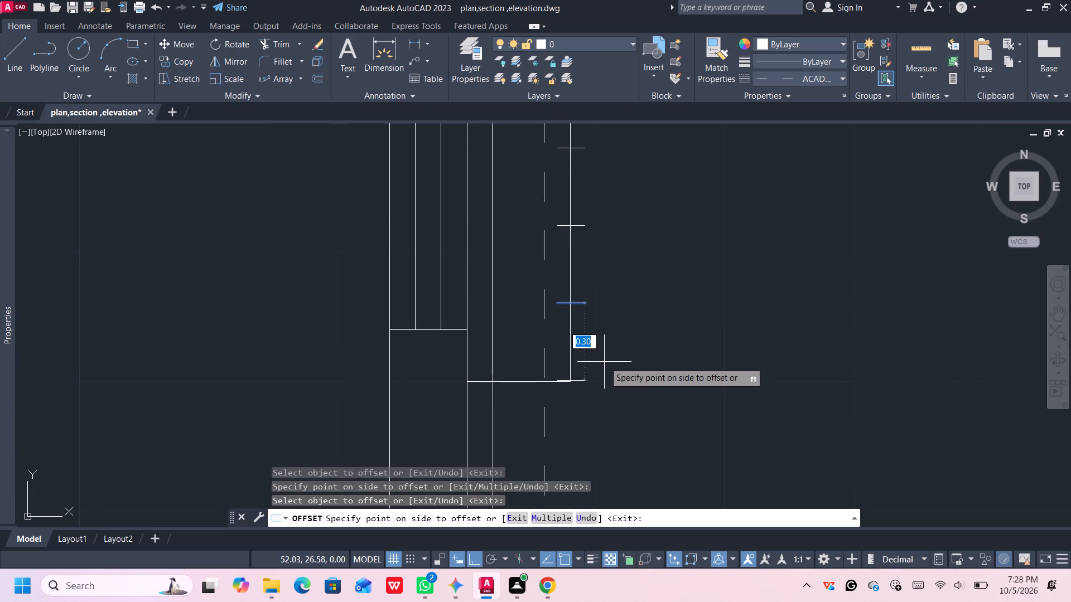
key("Escape")
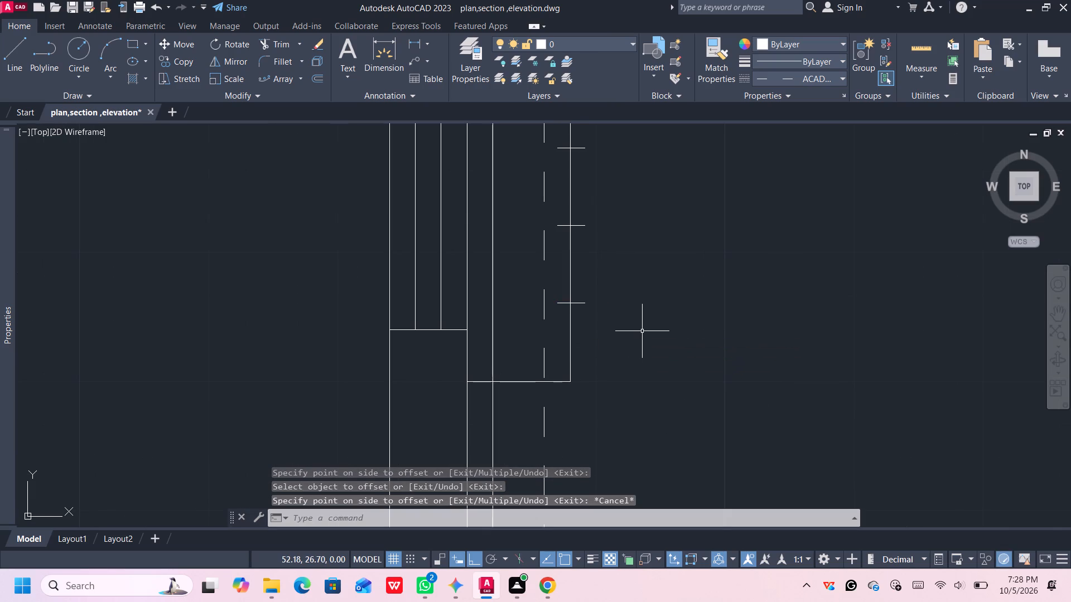
Trim alternate segments of the outline's outer edge between the cutting lines, including the piece at the upper corner, to form dashes.
scroll(641, 330, "down", 2)
middle_click_drag(643, 299, 639, 392)
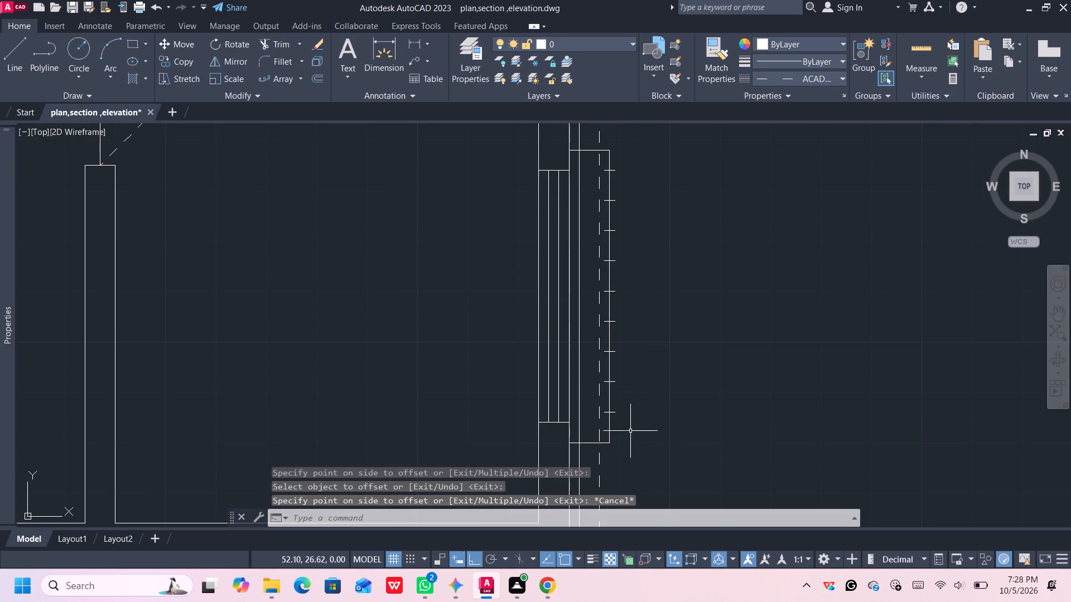
type("tr")
key("Return")
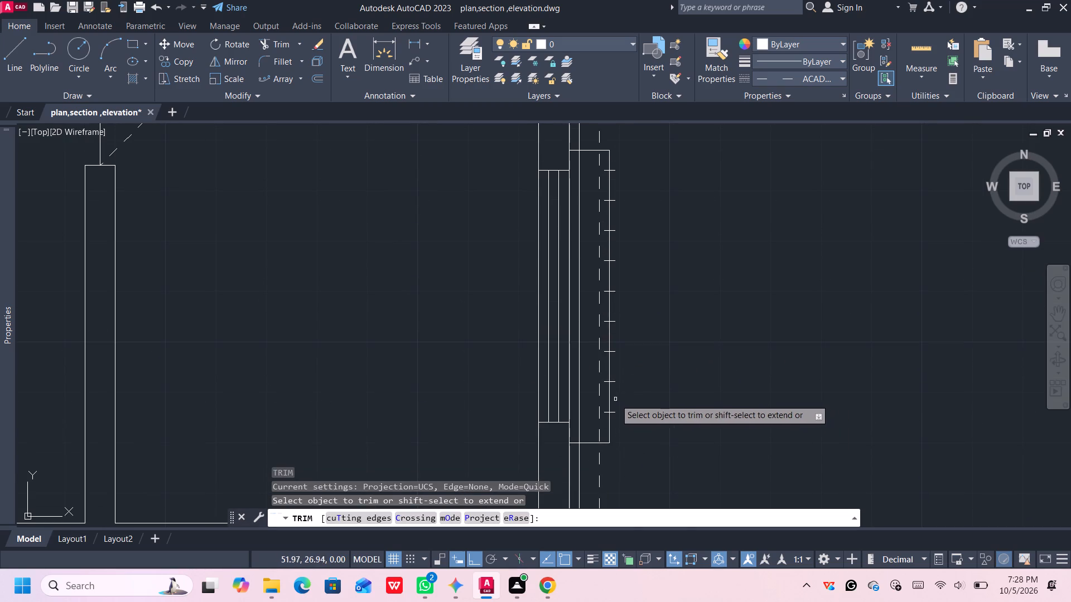
left_click(609, 400)
left_click(609, 339)
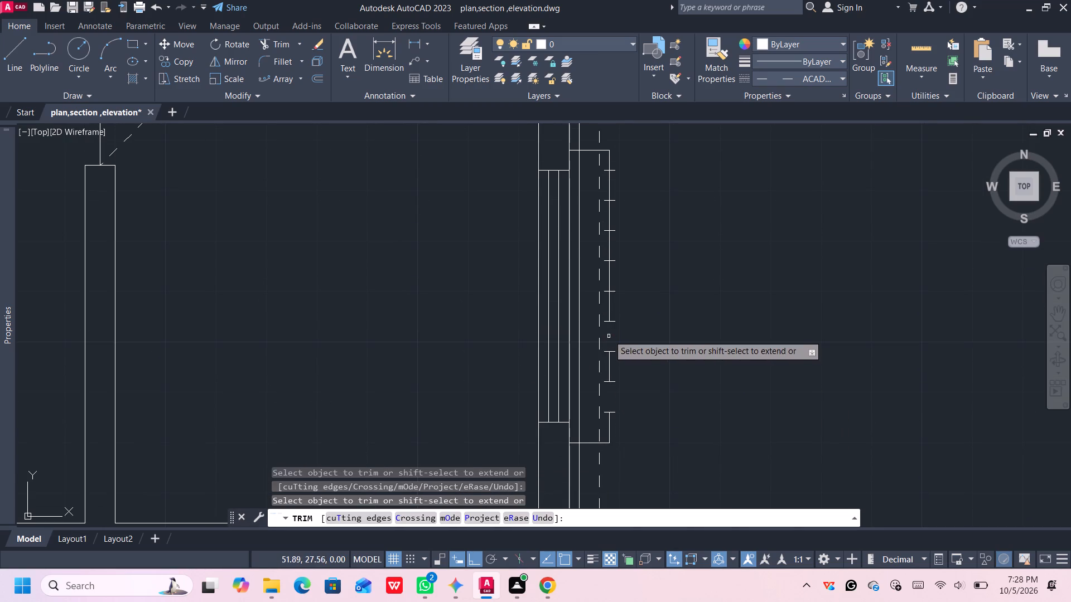
left_click(609, 281)
left_click(610, 212)
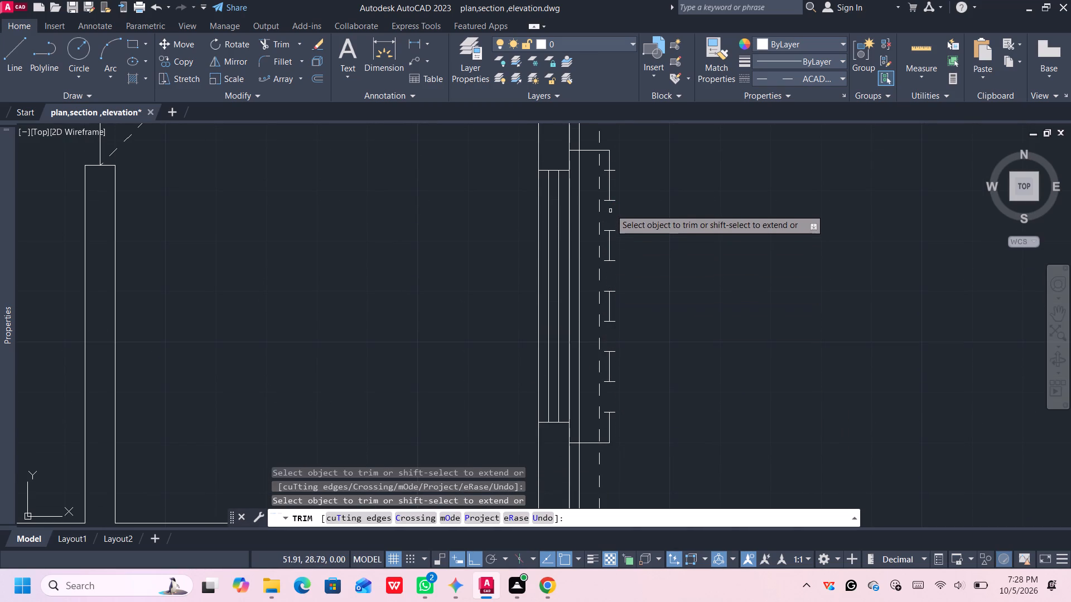
left_click(607, 162)
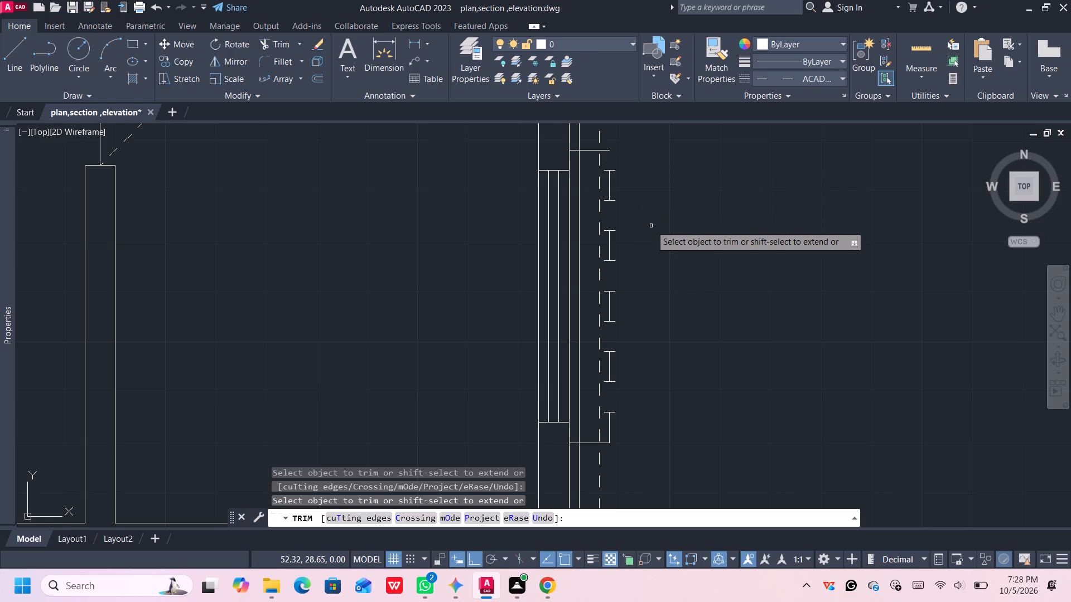
key("Escape")
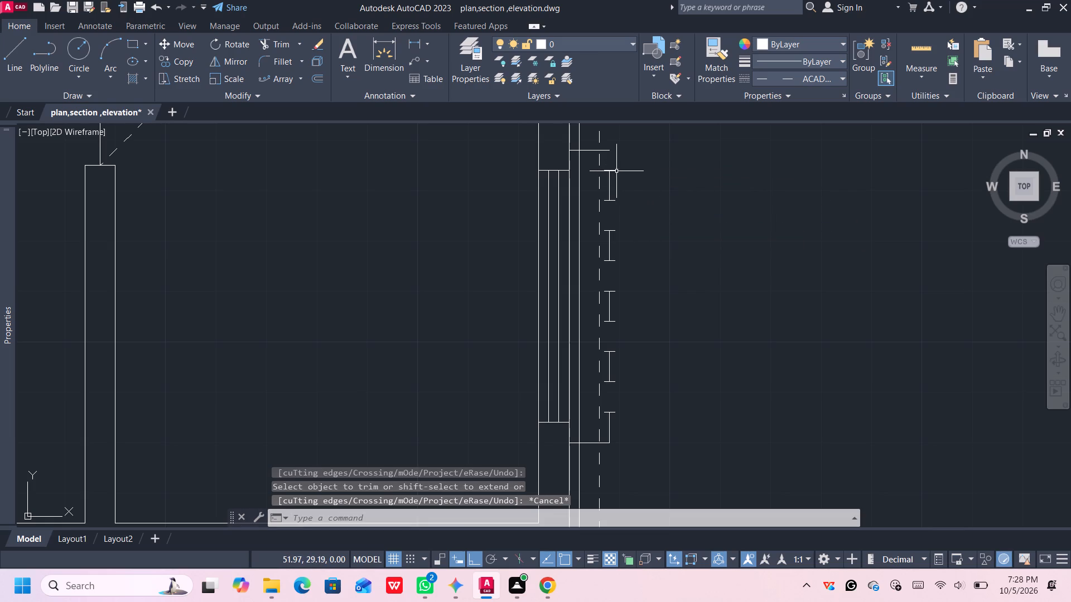
Delete all nine short cutting lines along the southeast window outline's outer edge.
left_click(615, 171)
left_click(615, 202)
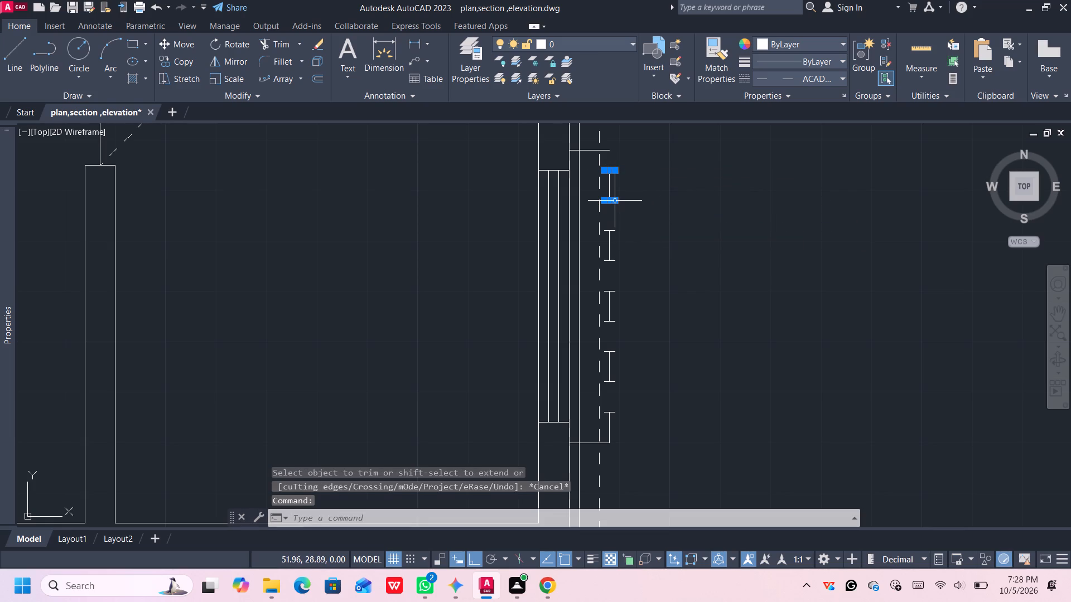
left_click(612, 229)
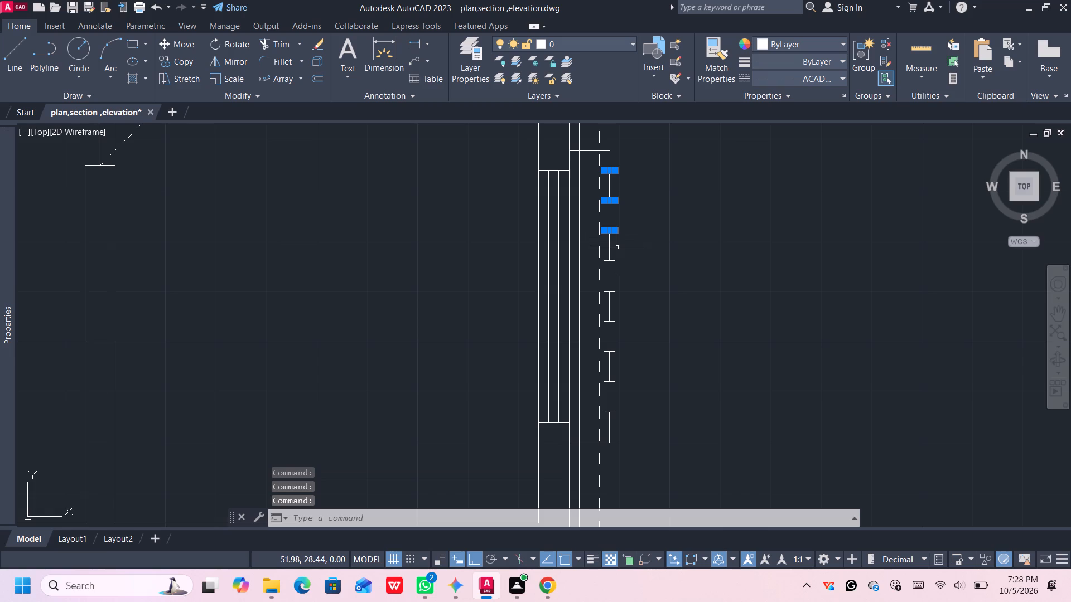
left_click(616, 259)
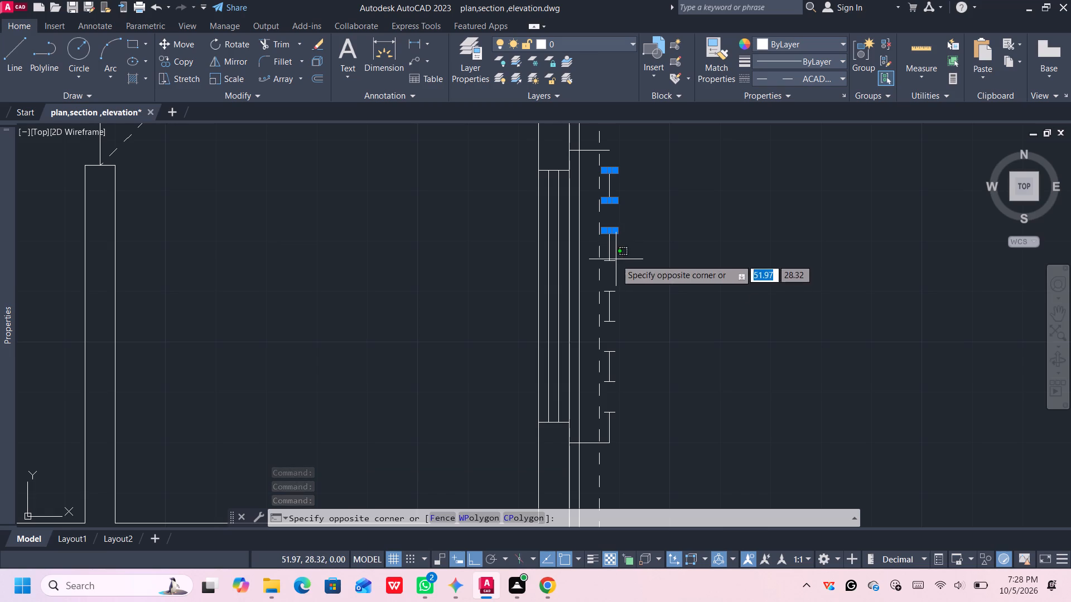
left_click(616, 274)
left_click(616, 256)
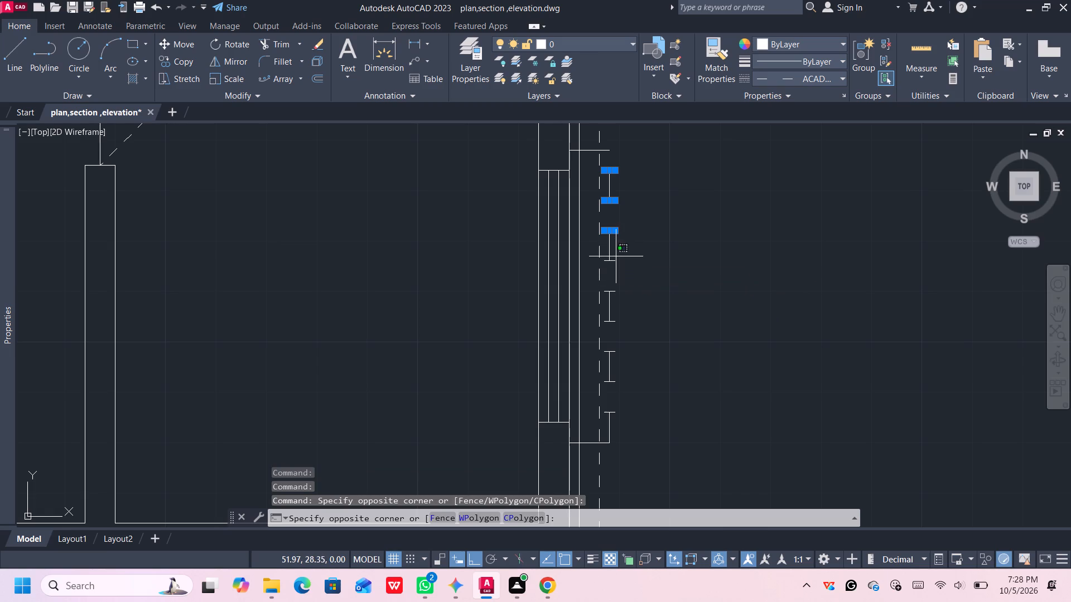
left_click(614, 332)
middle_click_drag(626, 376, 624, 372)
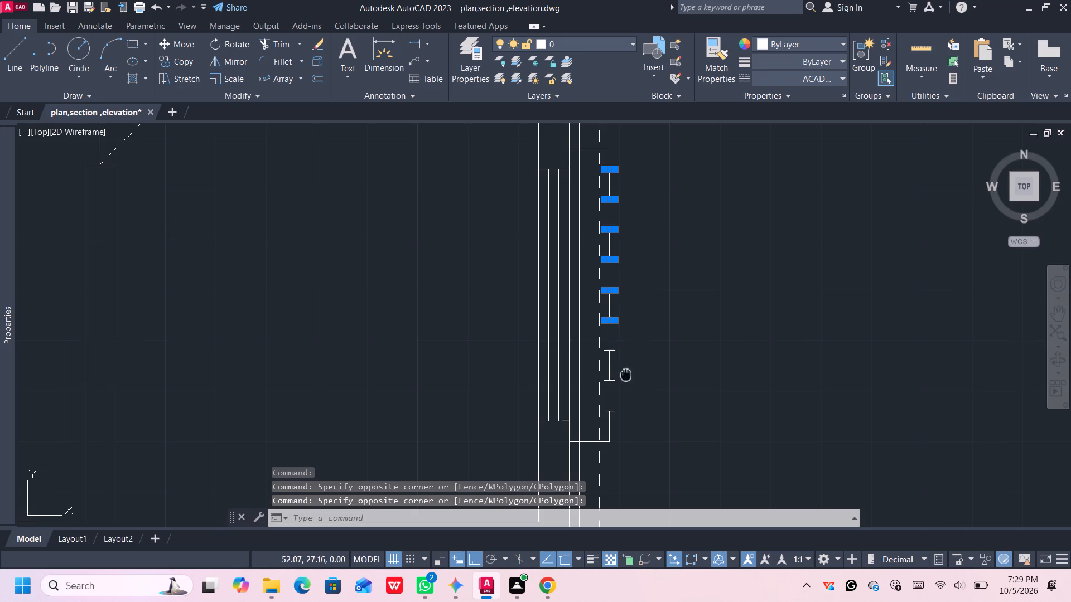
middle_click_drag(624, 372, 610, 322)
left_click(607, 293)
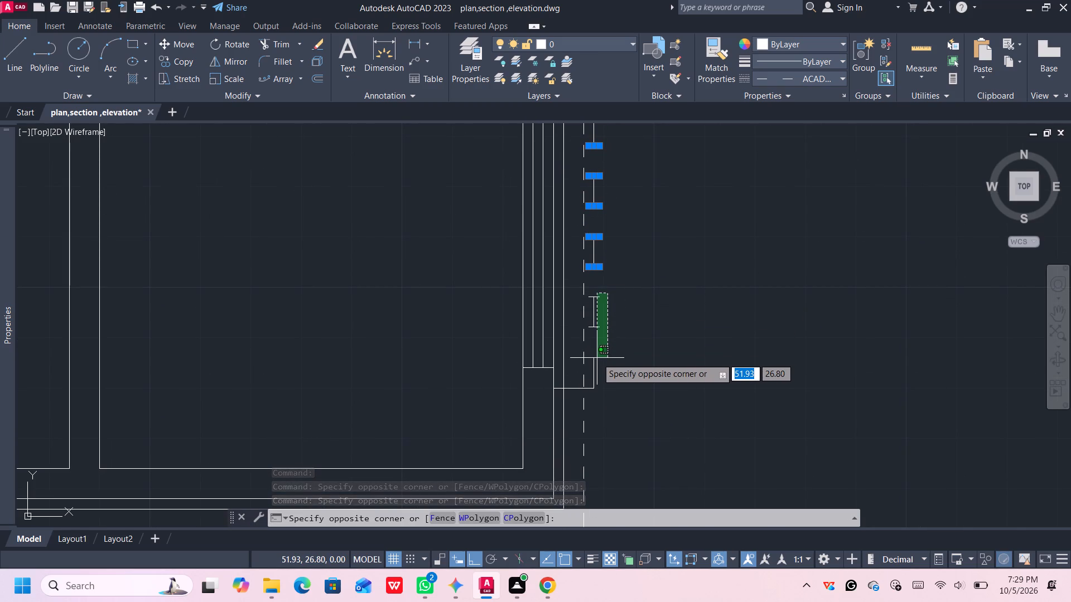
left_click(597, 358)
key("Delete")
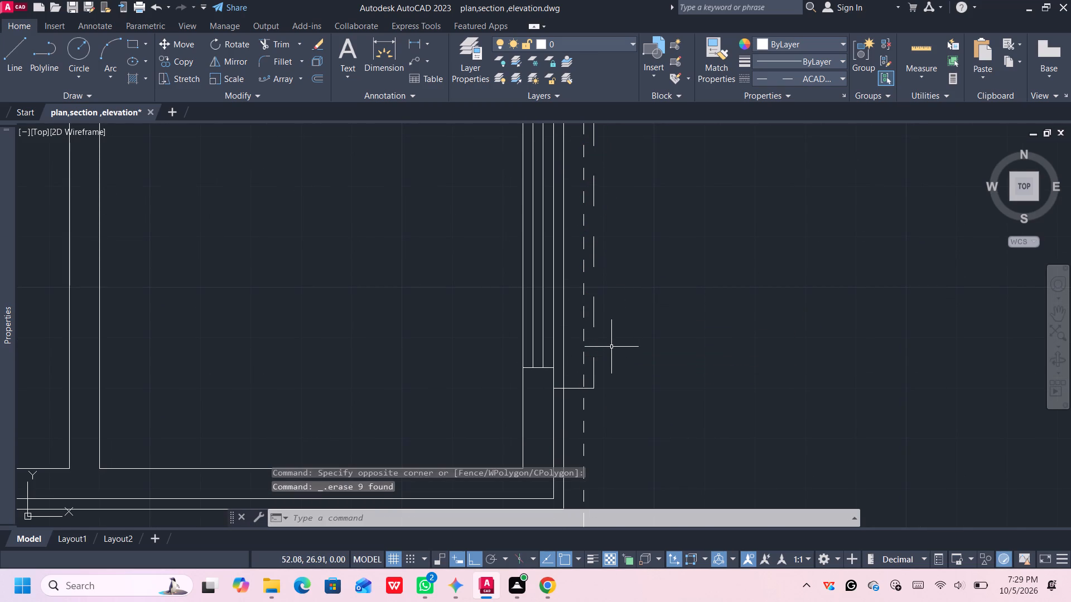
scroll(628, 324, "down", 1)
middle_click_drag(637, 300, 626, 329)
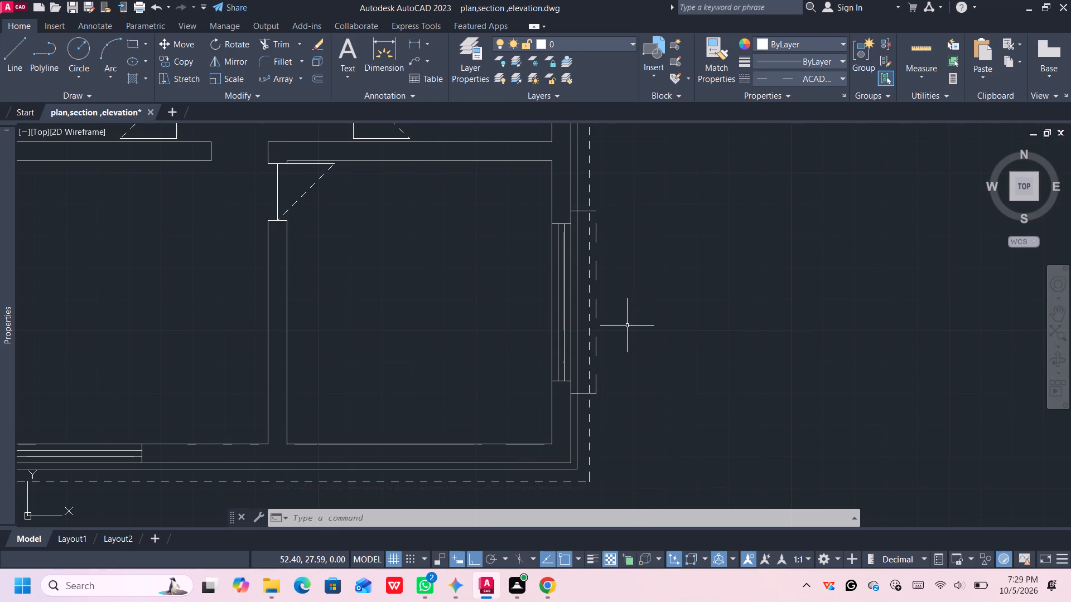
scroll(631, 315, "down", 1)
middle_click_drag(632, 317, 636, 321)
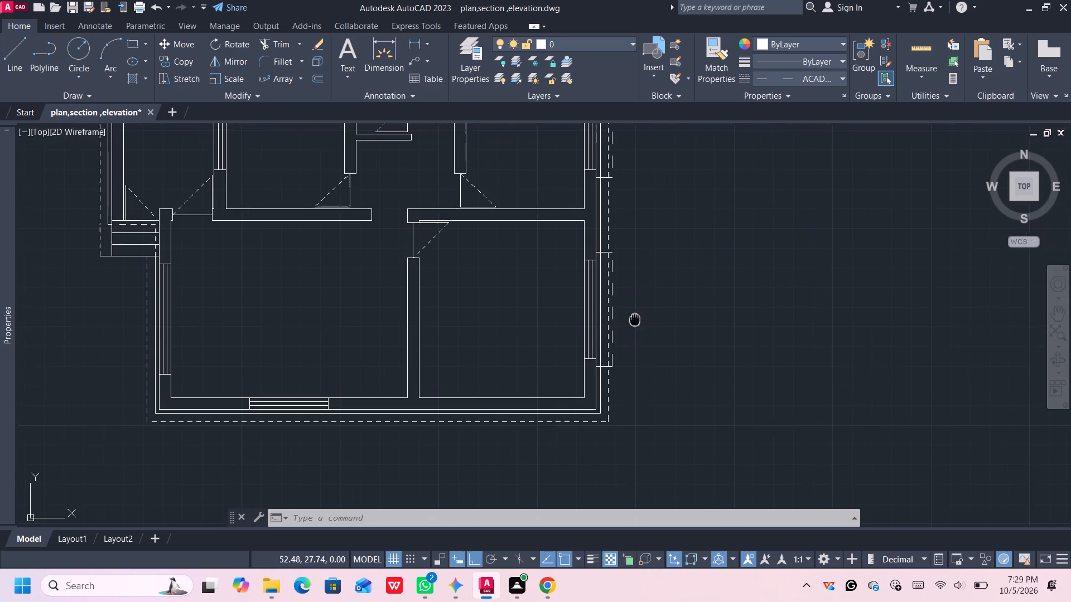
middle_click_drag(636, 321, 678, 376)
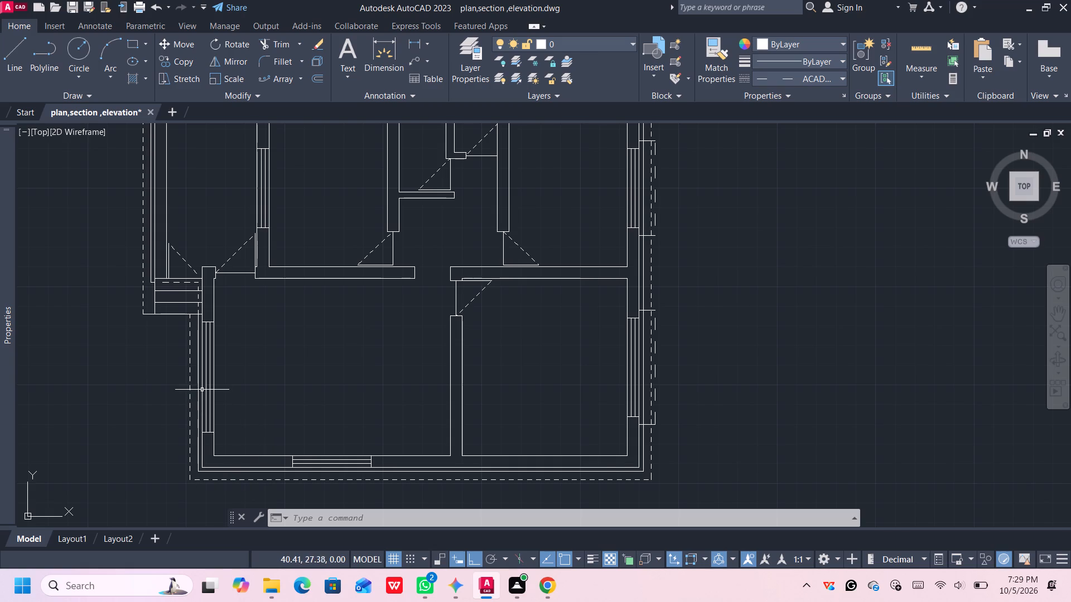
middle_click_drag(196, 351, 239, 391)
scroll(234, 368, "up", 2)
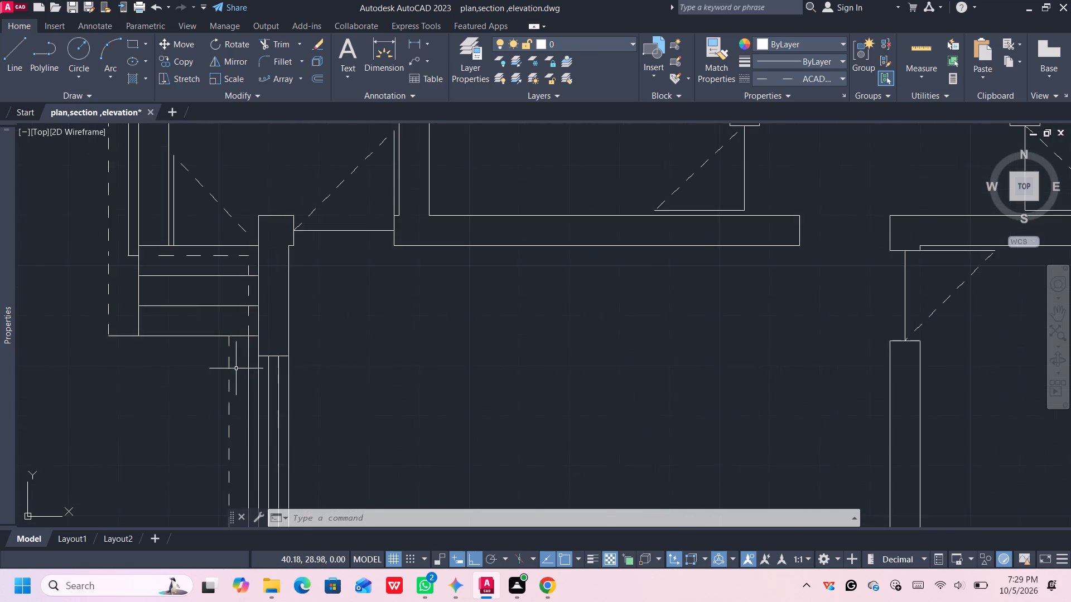
Start the southwest window's outline at its upper outer corner, drawing a line 0.2 up the wall face and 0.4 outward.
scroll(236, 368, "up", 1)
key("l")
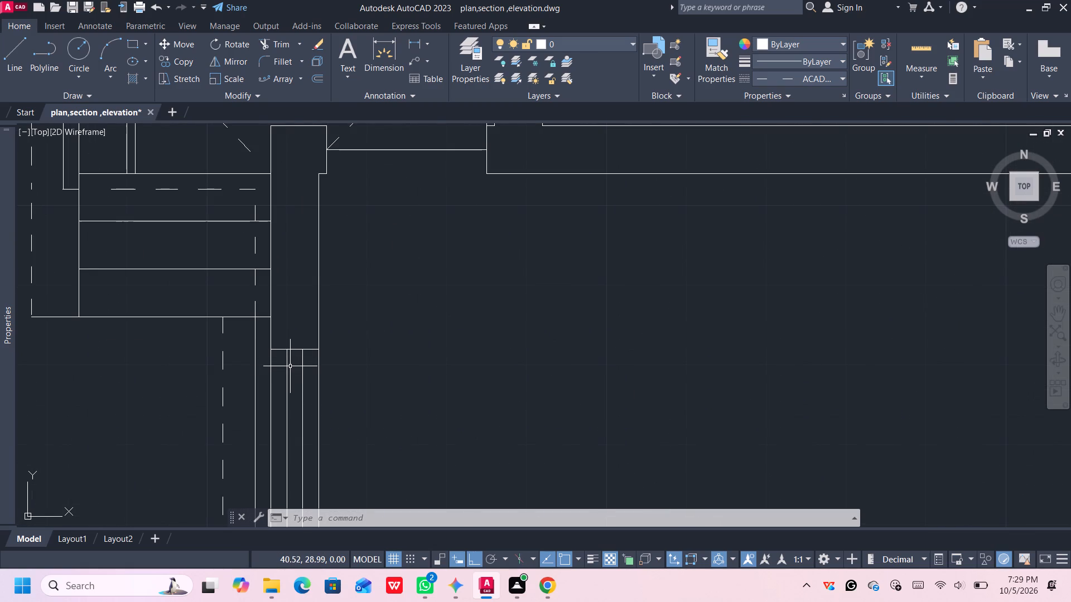
key("Return")
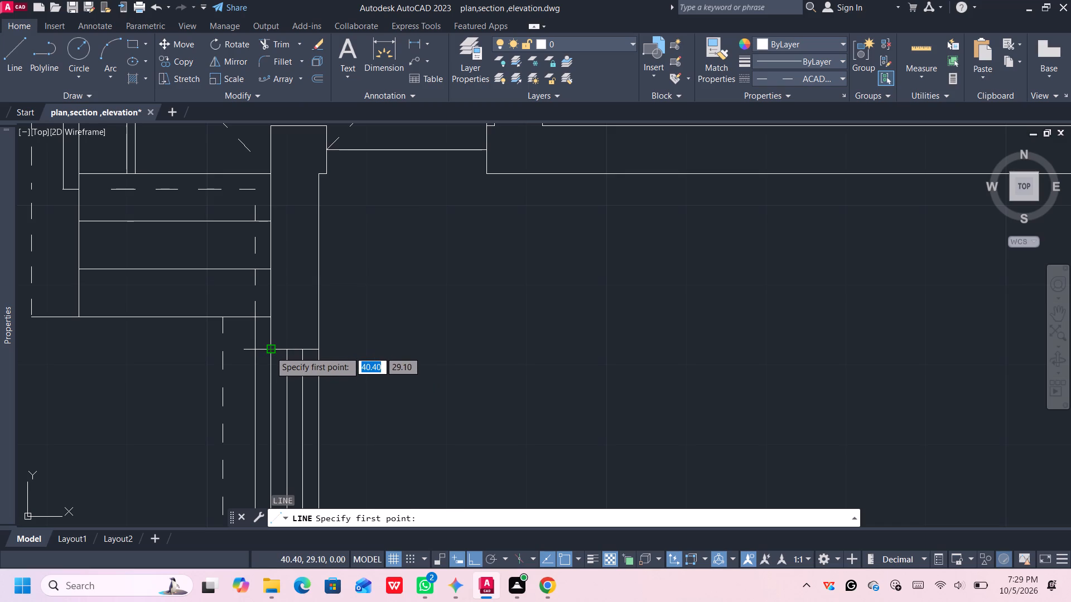
left_click(270, 350)
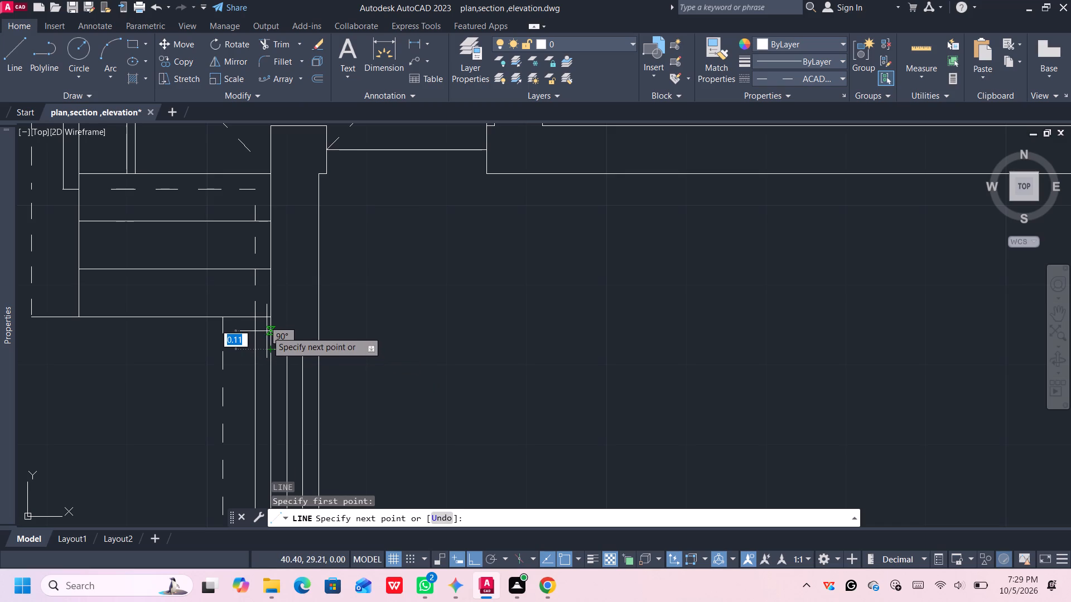
type("0.2")
key("Return")
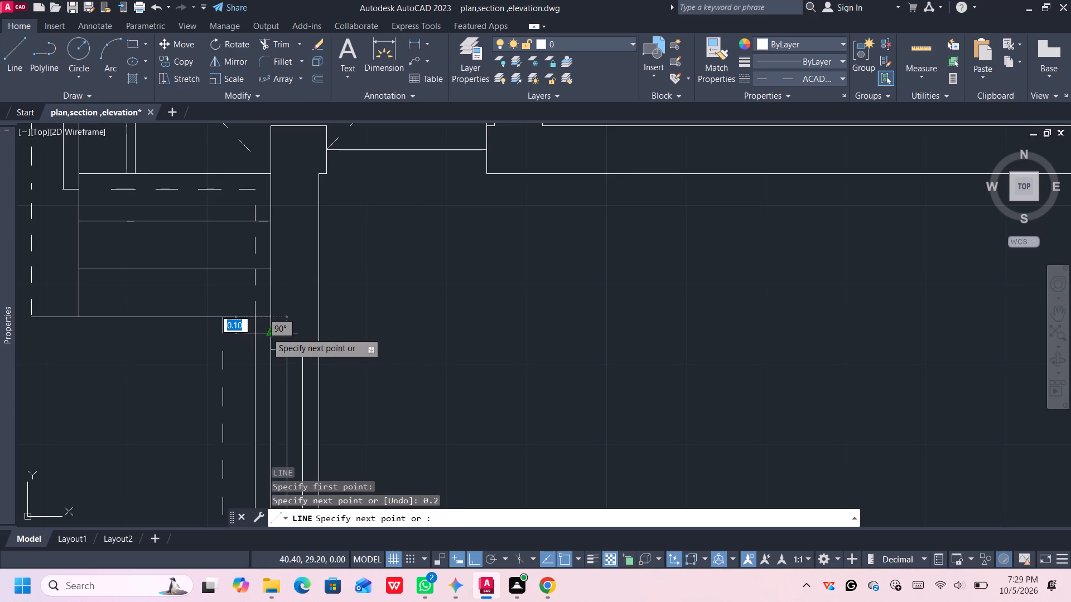
scroll(185, 333, "down", 1)
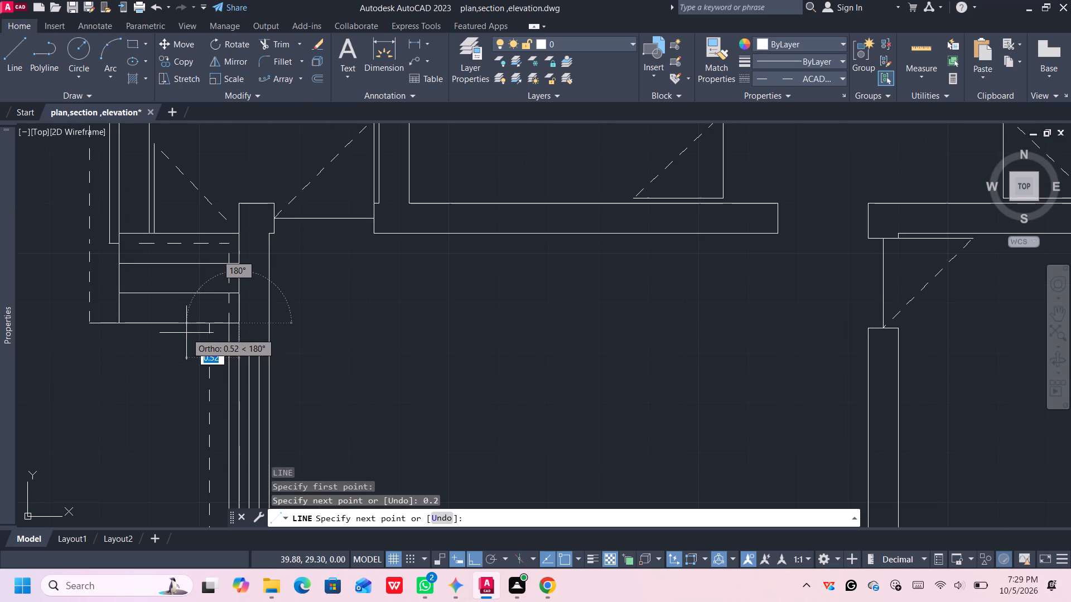
middle_click_drag(186, 333, 211, 287)
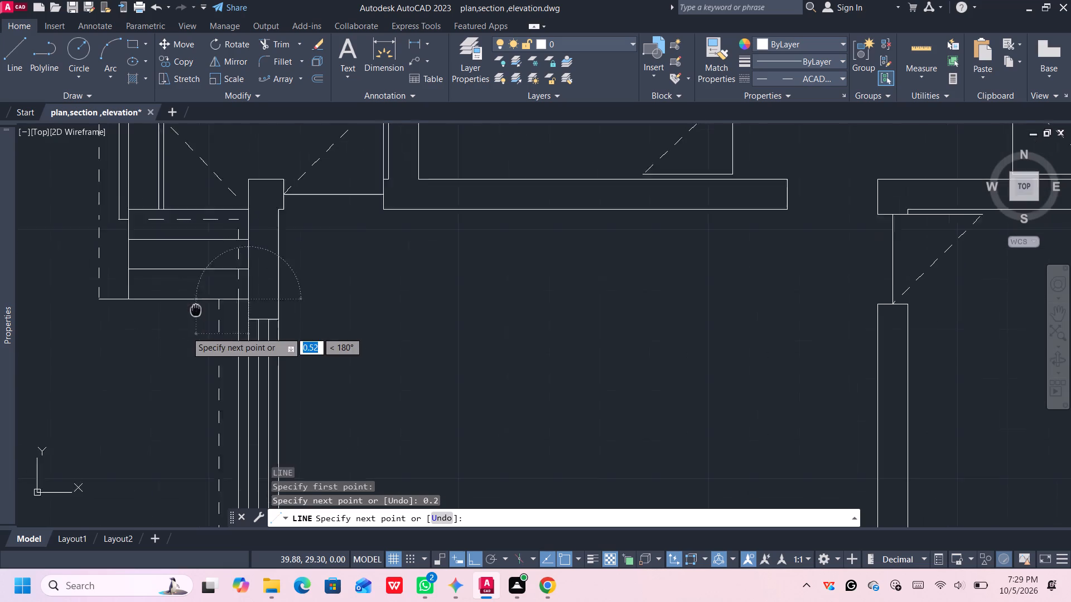
middle_click_drag(211, 287, 247, 232)
key("0")
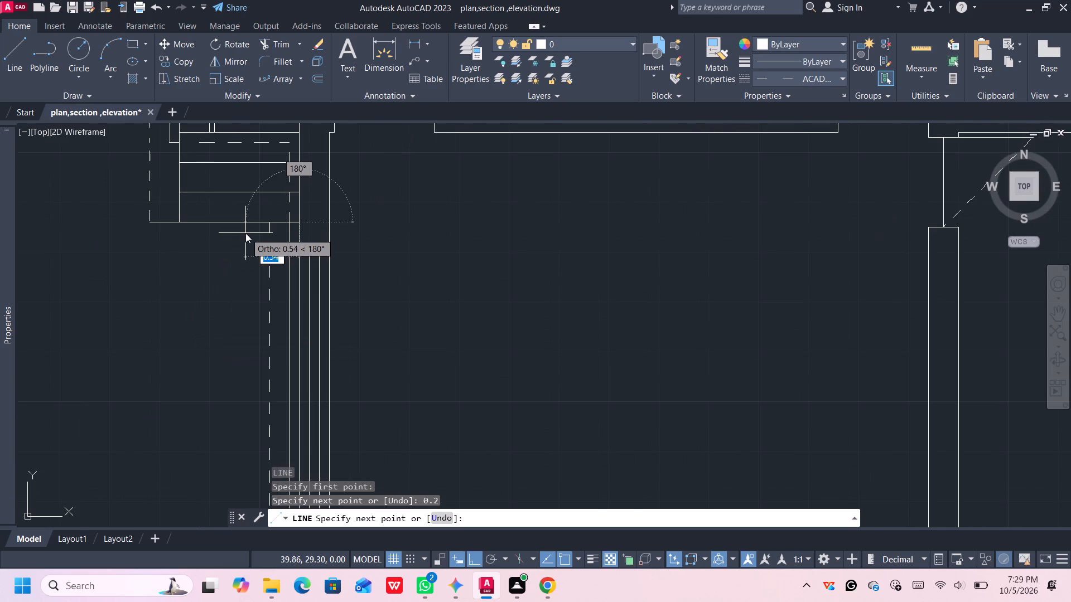
key("period")
key("4")
key("Return")
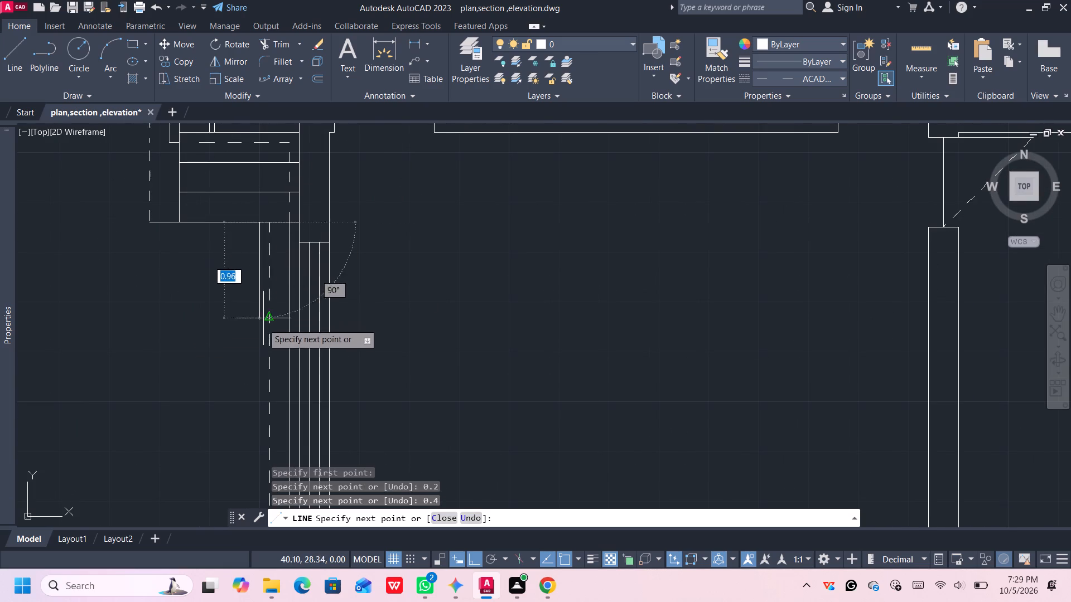
Continue the outline down level with the window's lower end, 0.2 further down, and back in to the wall face.
scroll(261, 333, "down", 1)
scroll(264, 396, "down", 1)
middle_click_drag(259, 387, 249, 260)
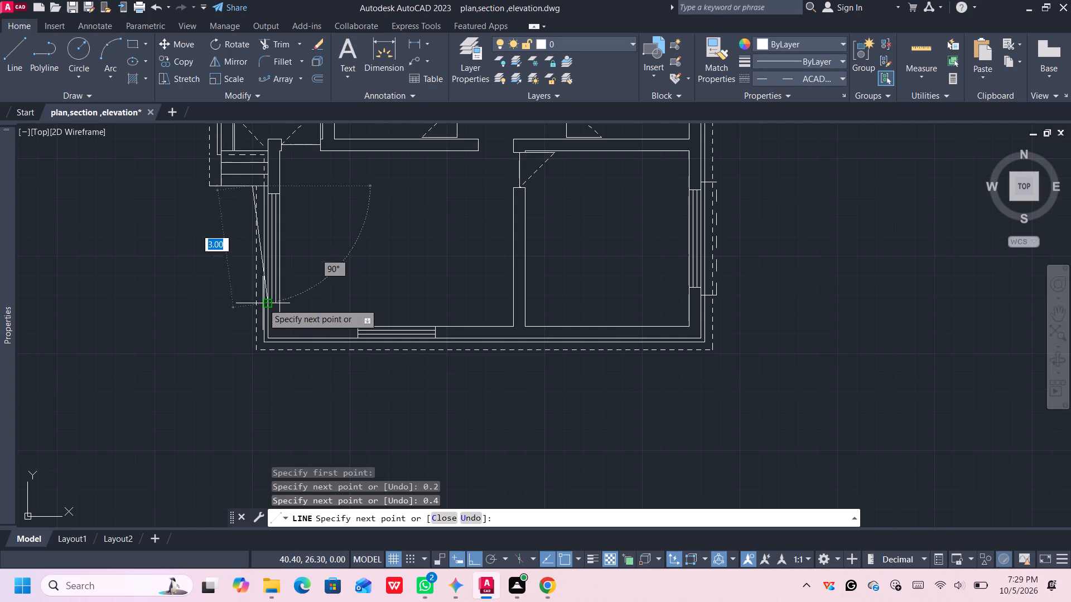
scroll(262, 303, "up", 2)
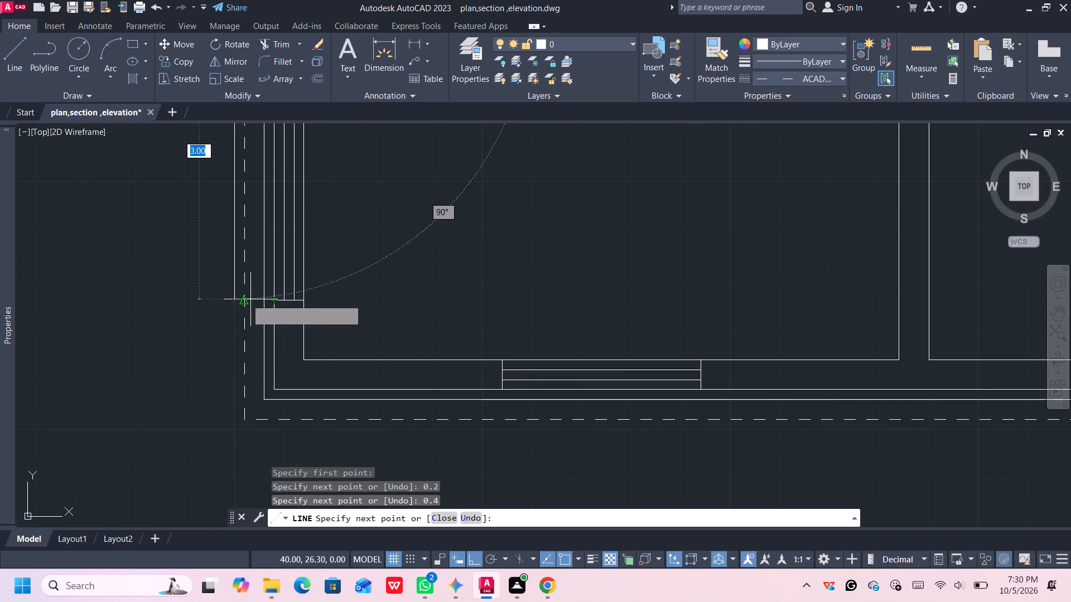
left_click(234, 300)
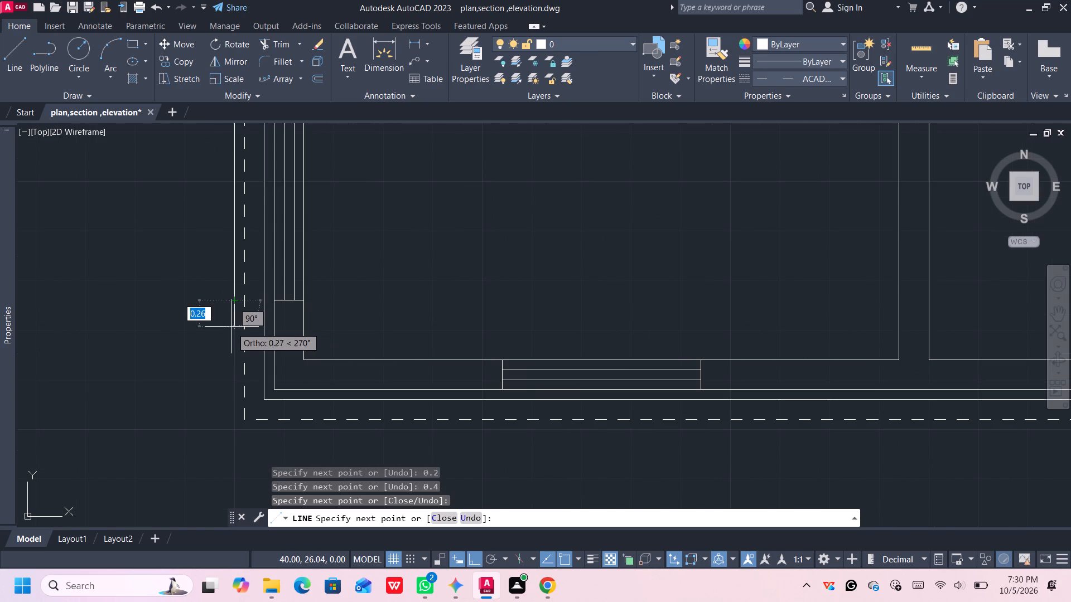
key("0")
key("period")
key("2")
key("Return")
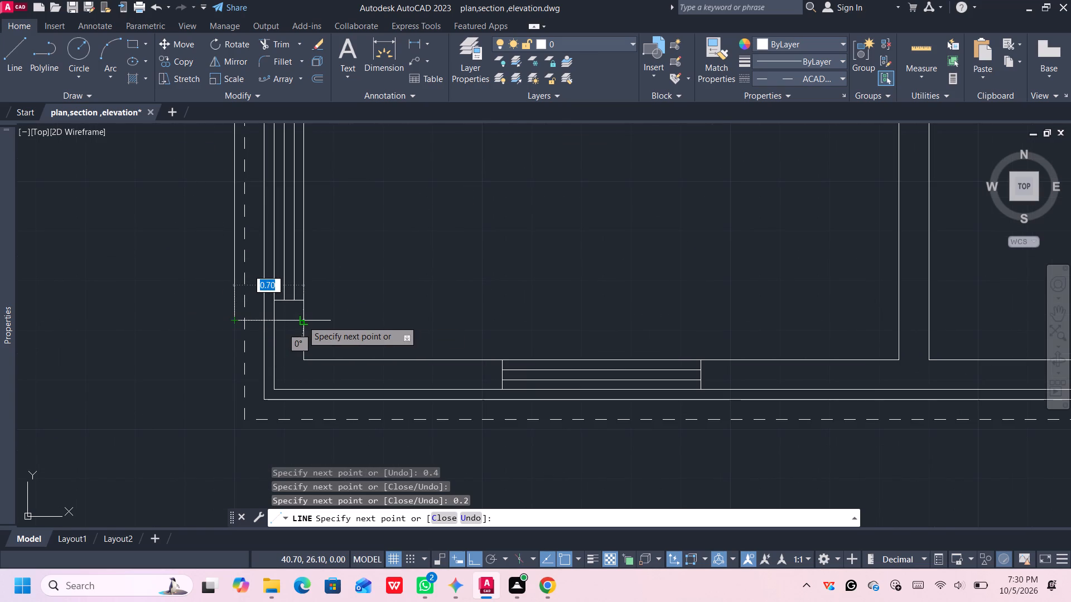
left_click(273, 321)
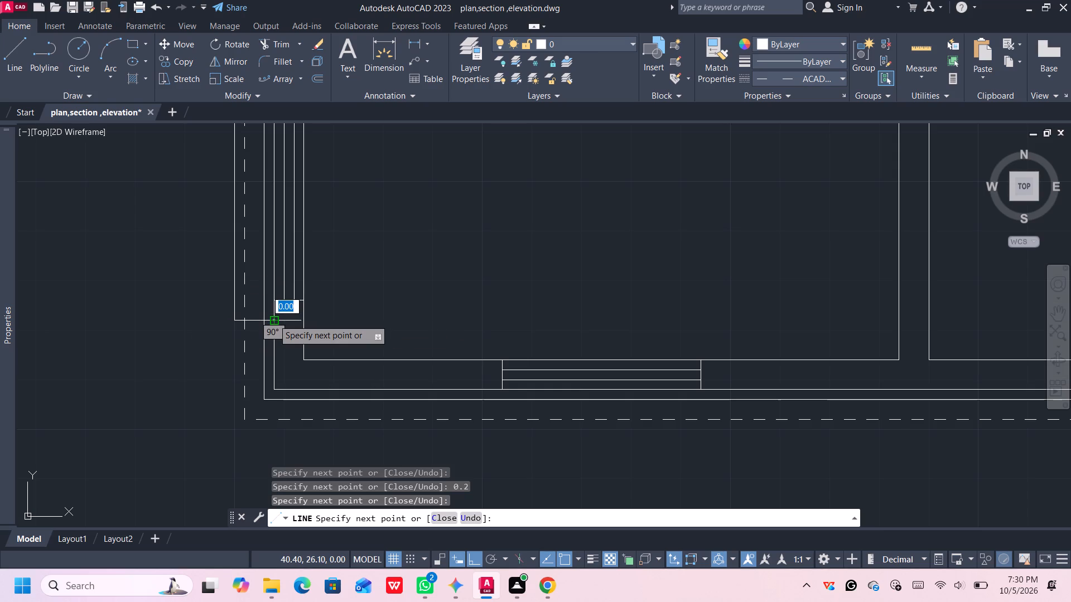
key("space")
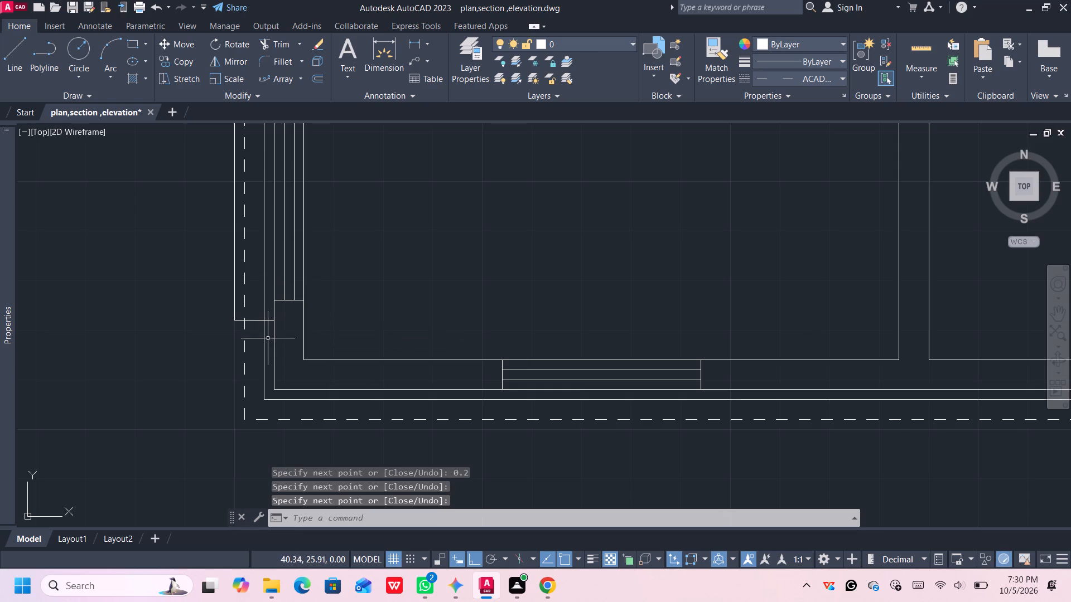
Join the two collinear segments of the southwest window outline's outer edge into a single line.
scroll(266, 314, "down", 1)
middle_click_drag(267, 315, 289, 355)
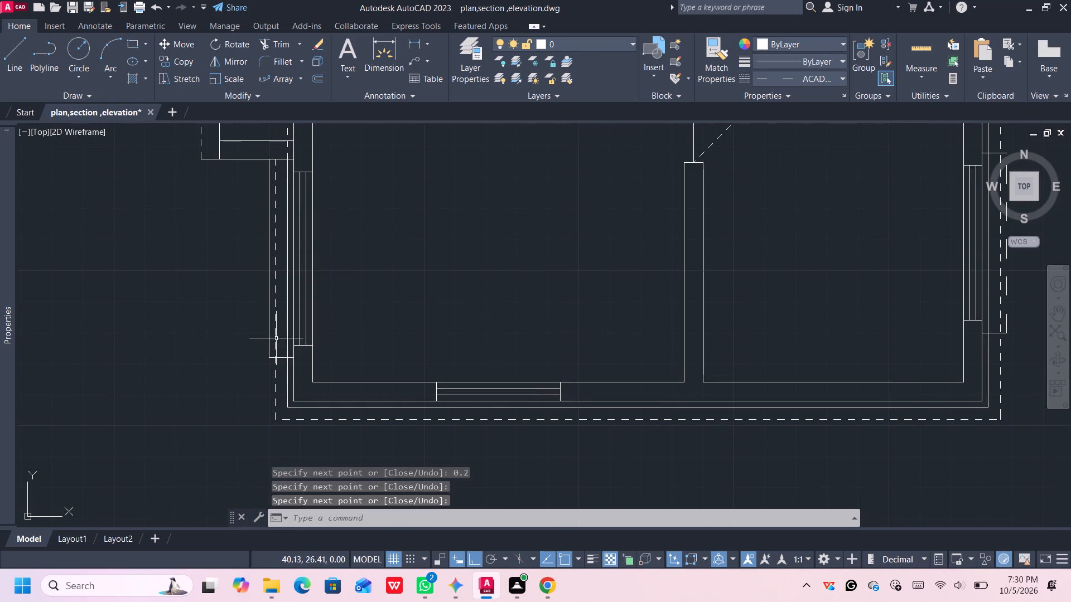
left_click(268, 345)
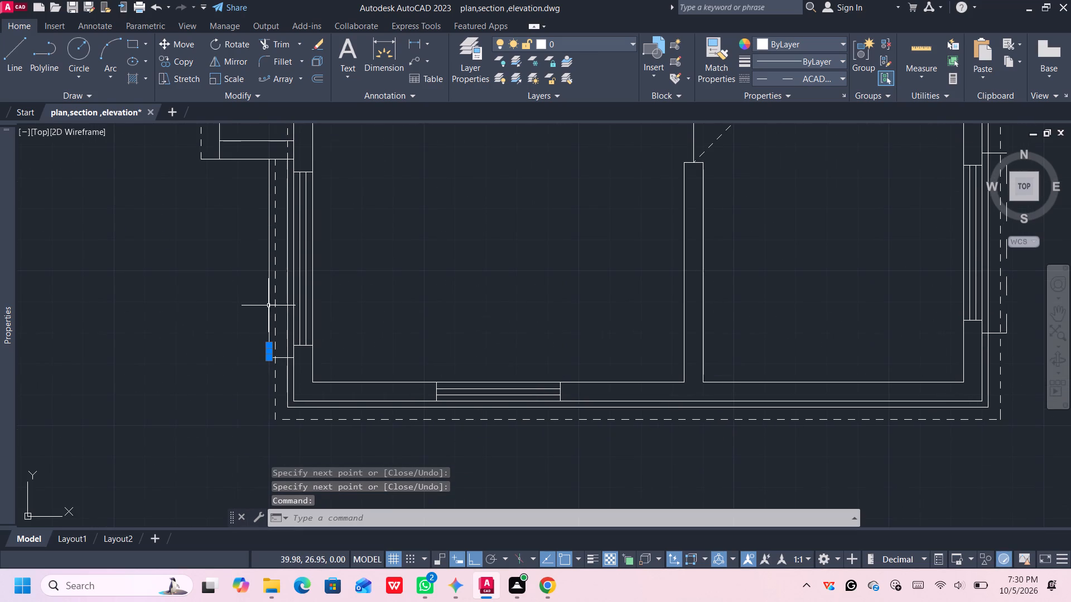
left_click(269, 305)
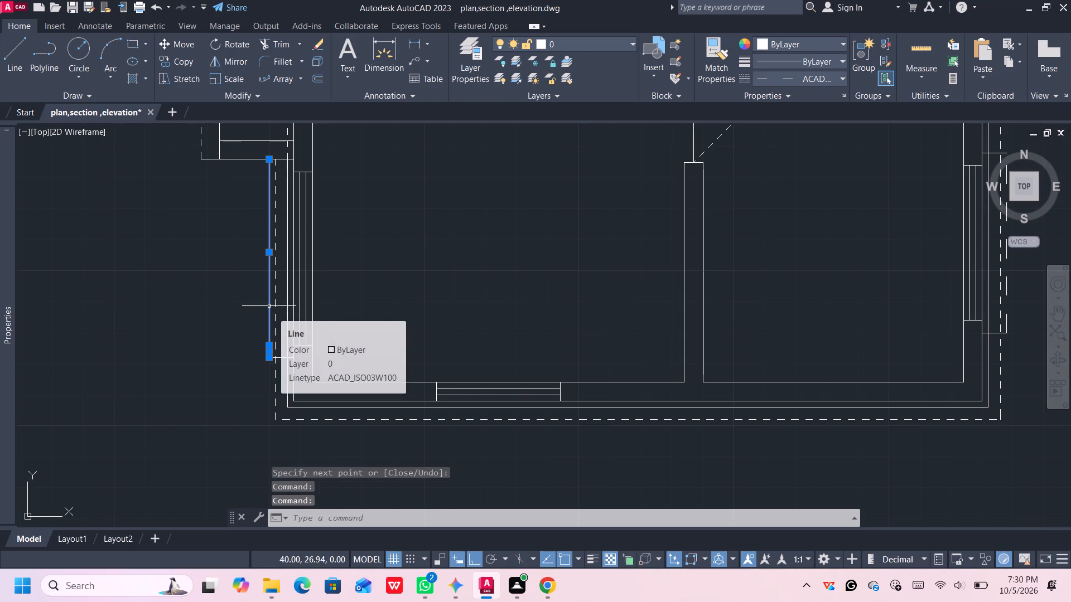
key("j")
key("Return")
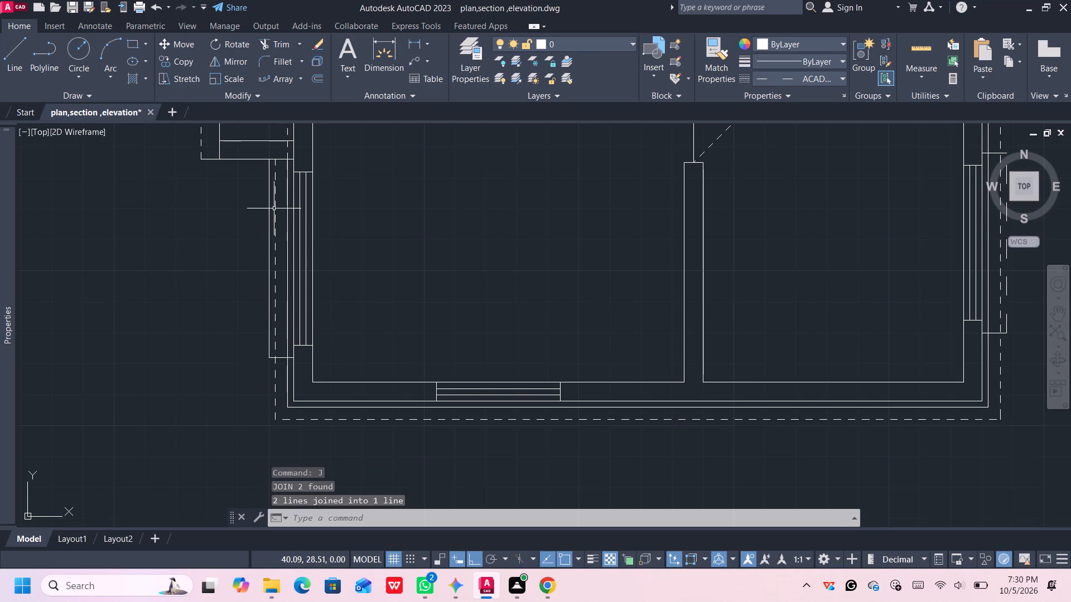
Draw a short horizontal cutting line about 0.2 long across the outline's outer edge, near its upper end.
scroll(269, 212, "up", 1)
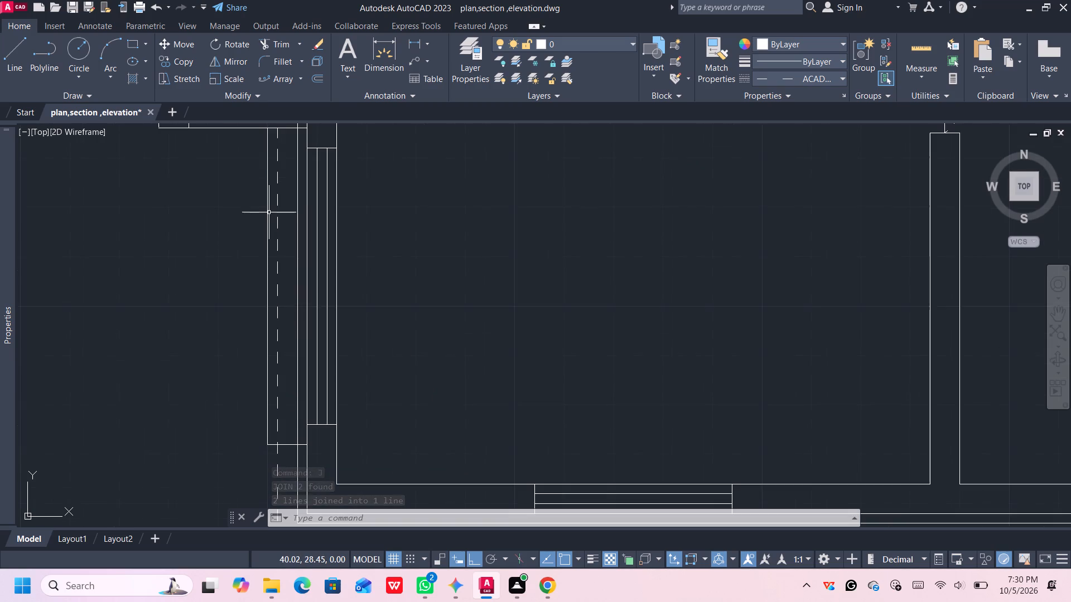
middle_click_drag(269, 214, 318, 323)
middle_click_drag(313, 268, 319, 294)
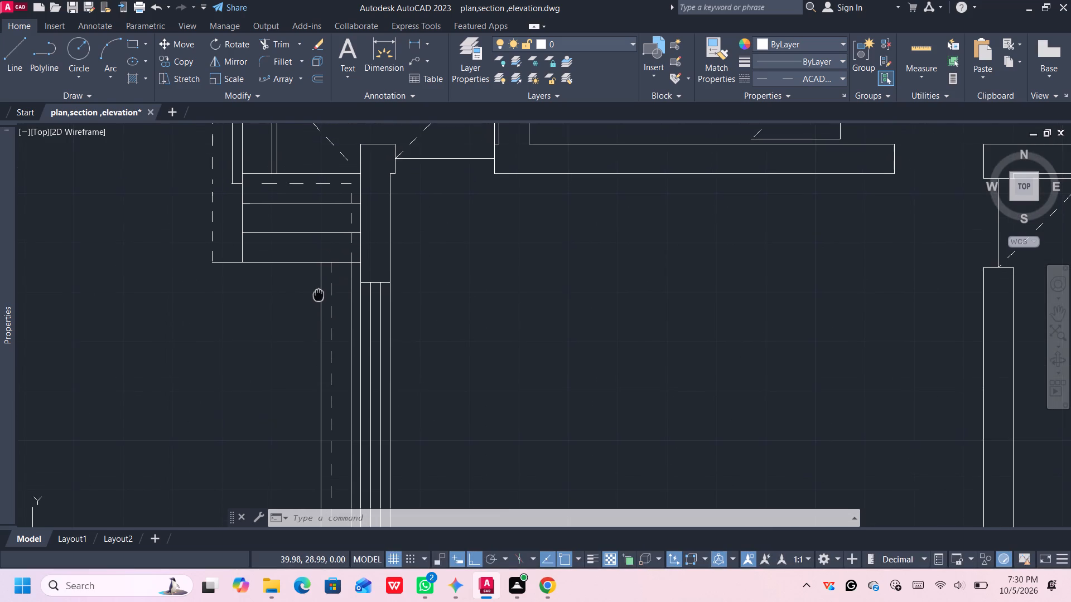
scroll(320, 285, "up", 1)
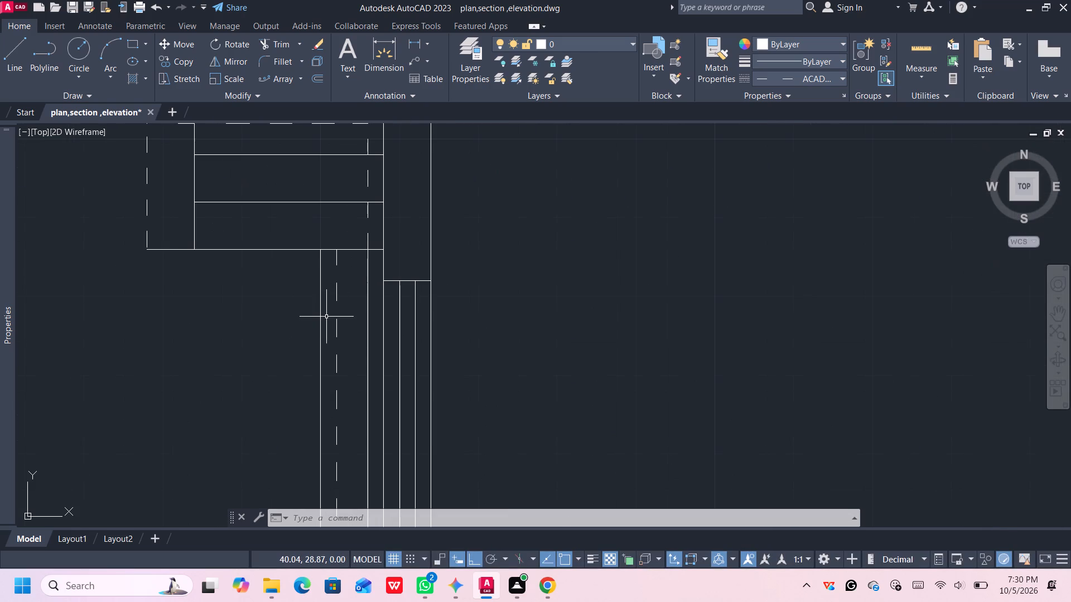
key("l")
key("Return")
scroll(330, 295, "up", 1)
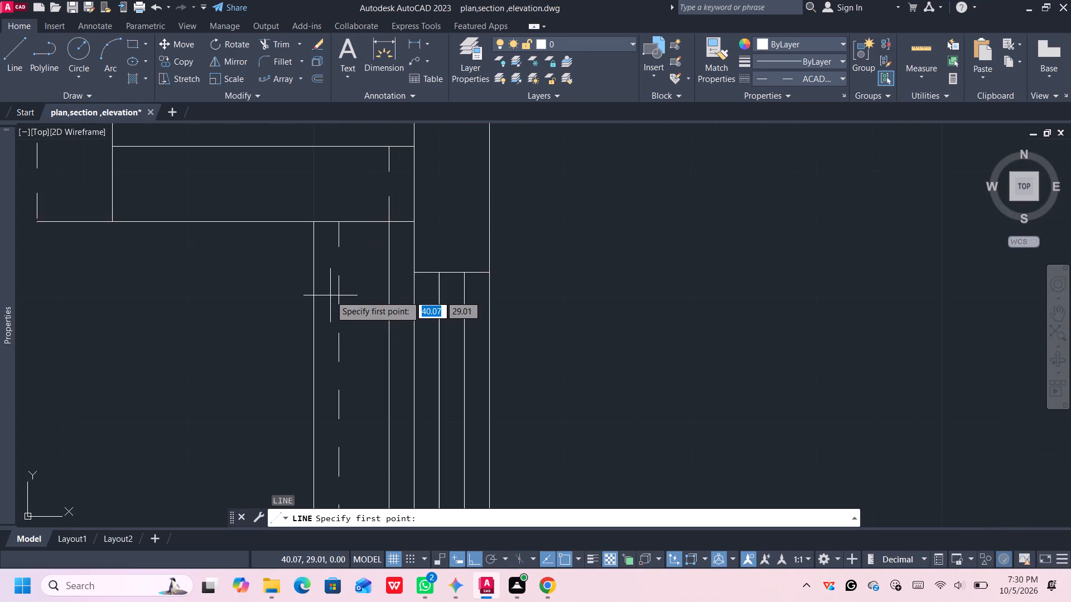
scroll(330, 295, "up", 1)
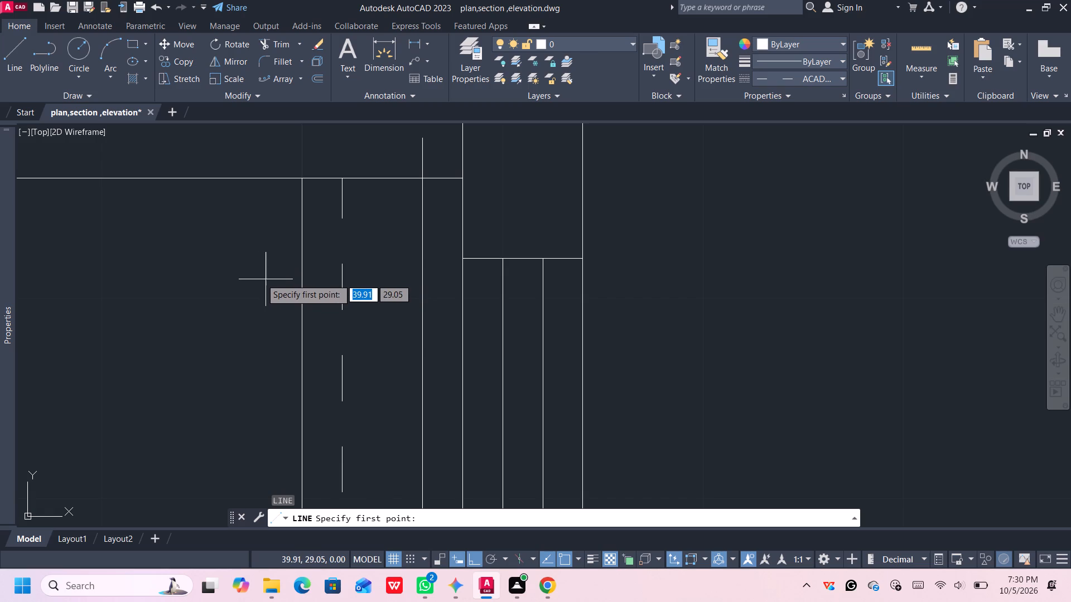
left_click(249, 275)
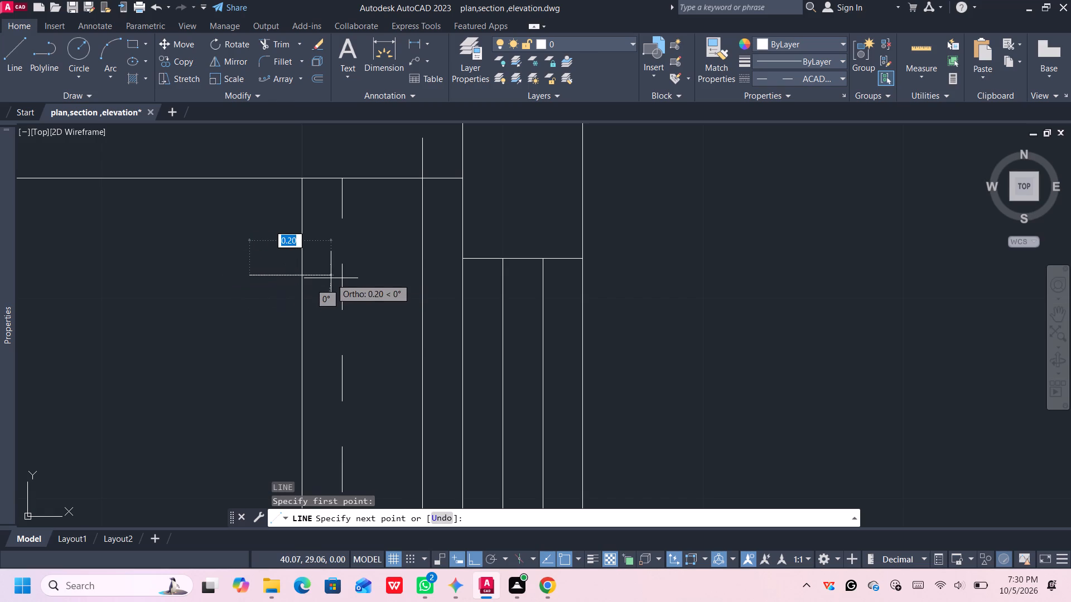
left_click(330, 277)
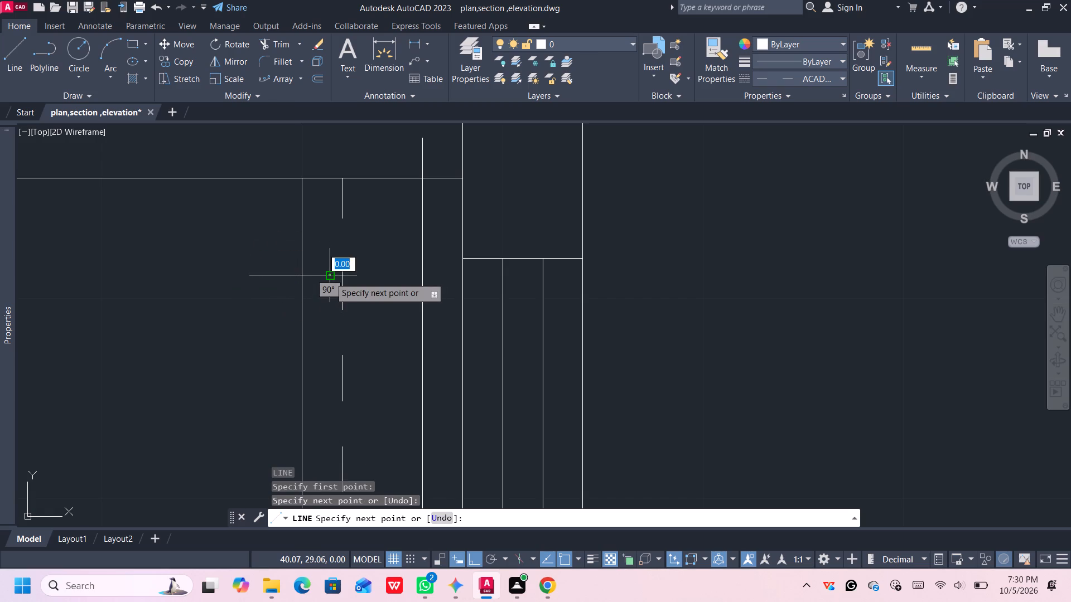
key("space")
Offset the short cutting line 0.3 downward, and offset the resulting line another 0.3 below.
left_click(319, 274)
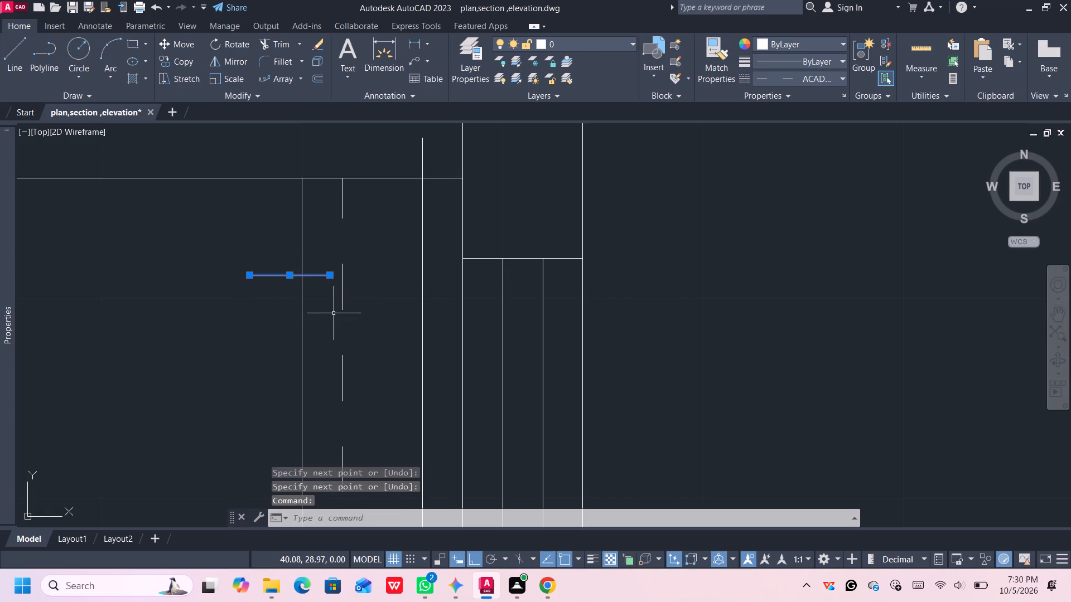
key("o")
key("Return")
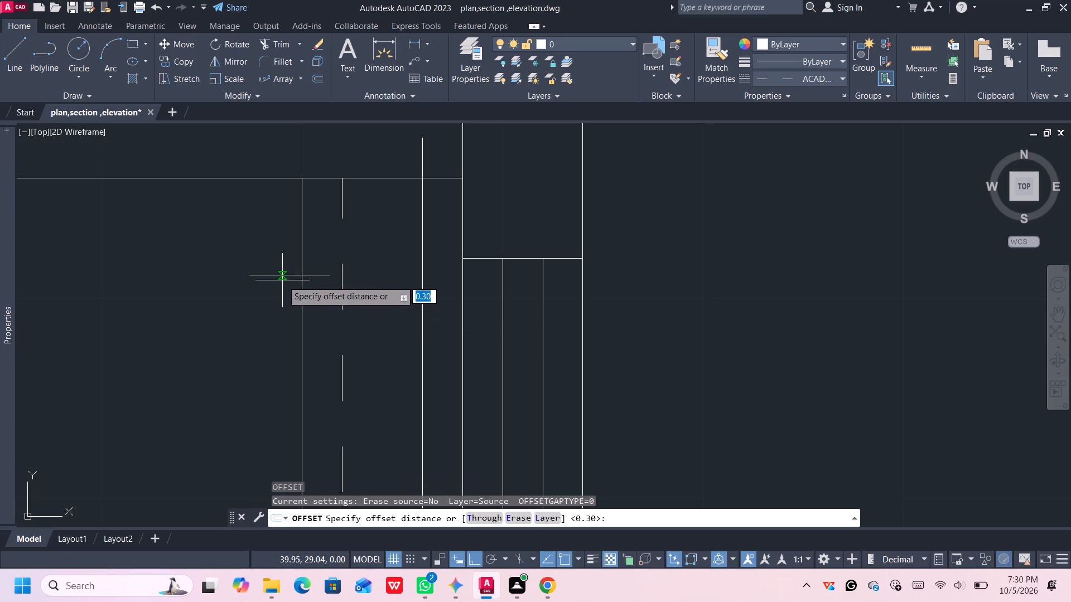
left_click(285, 275)
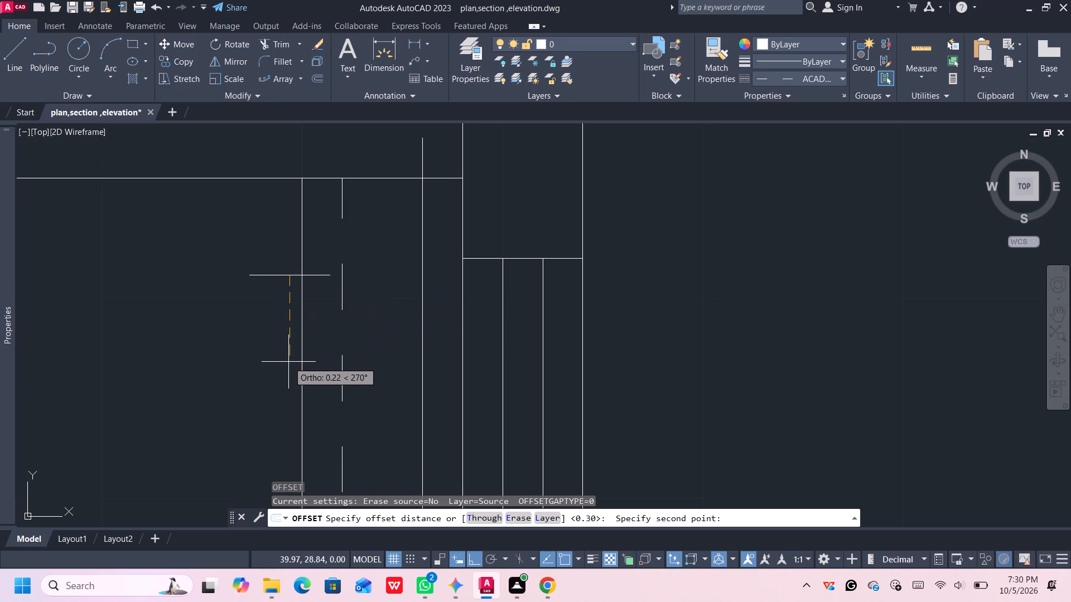
type("0.3")
key("Return")
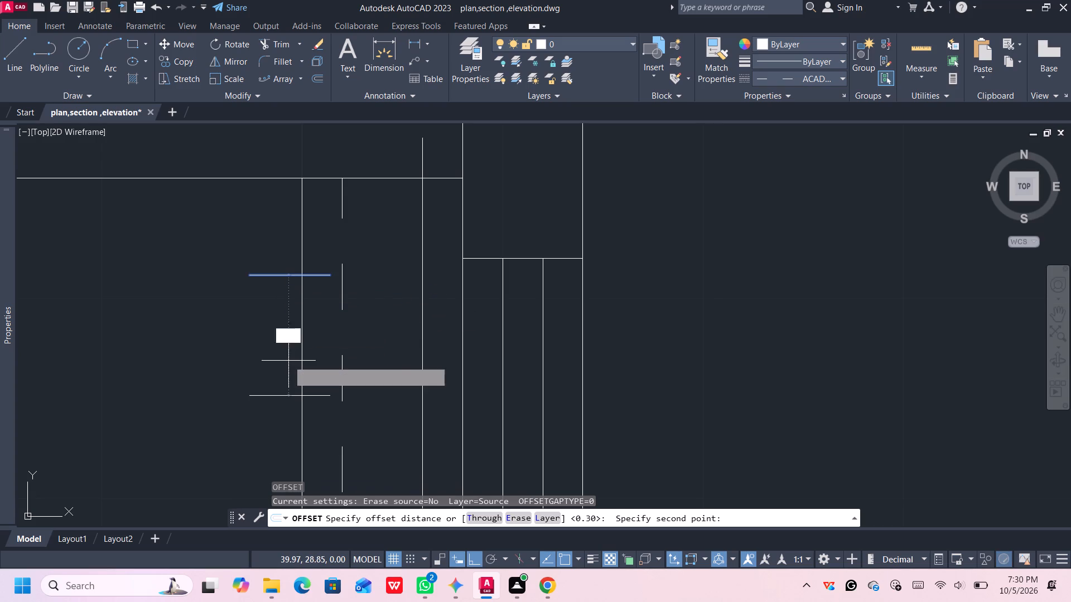
left_click(288, 361)
left_click(286, 397)
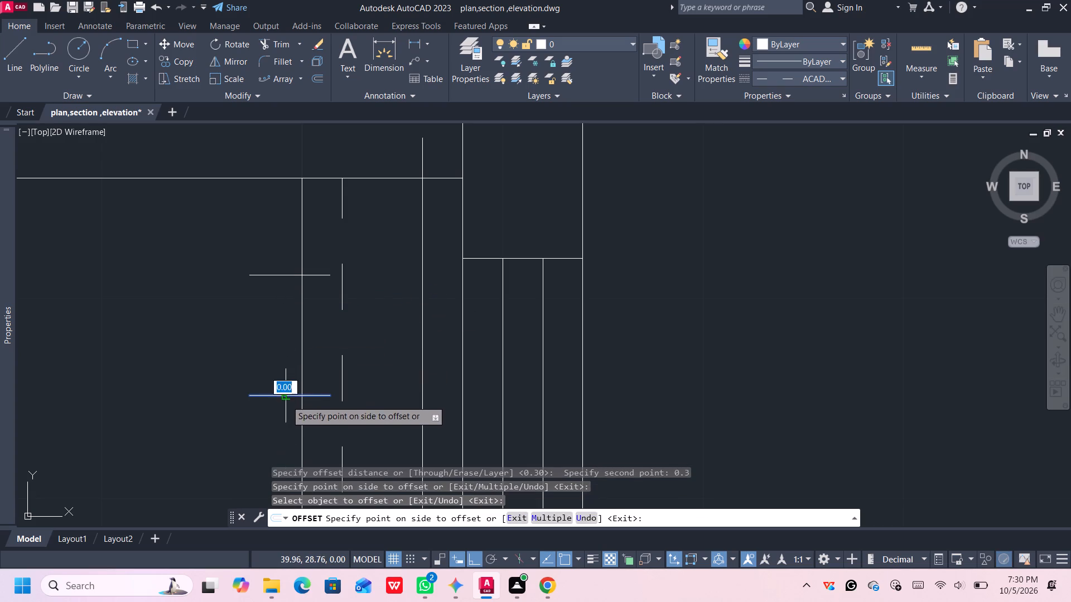
left_click(276, 418)
Add three more cutting lines down the southwest window outline's outer edge, offsetting each 0.3 below the previous one.
scroll(276, 416, "down", 4)
middle_click_drag(271, 409, 248, 244)
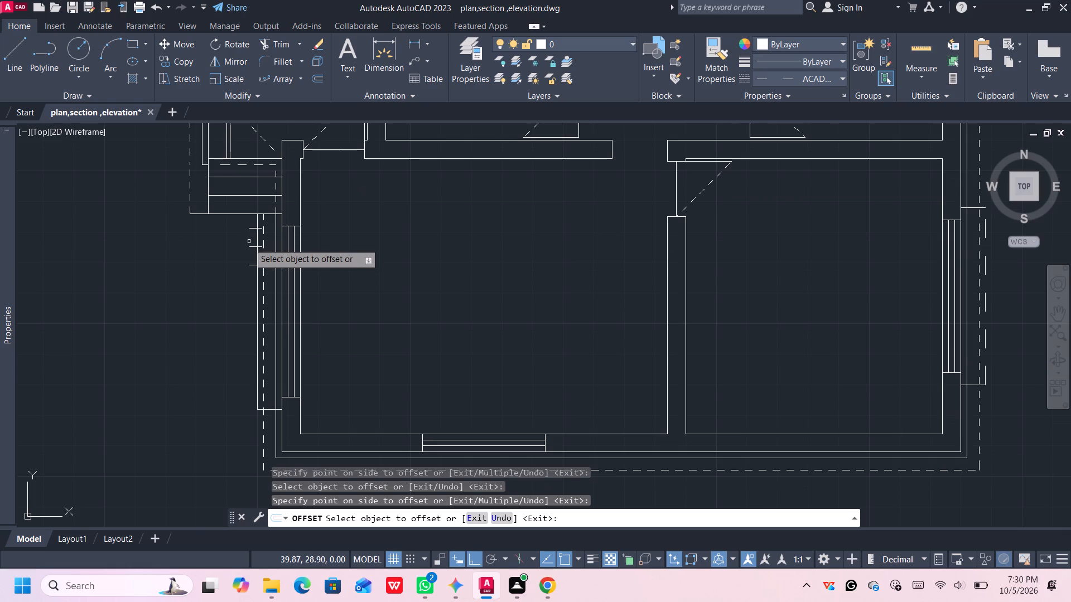
left_click(254, 265)
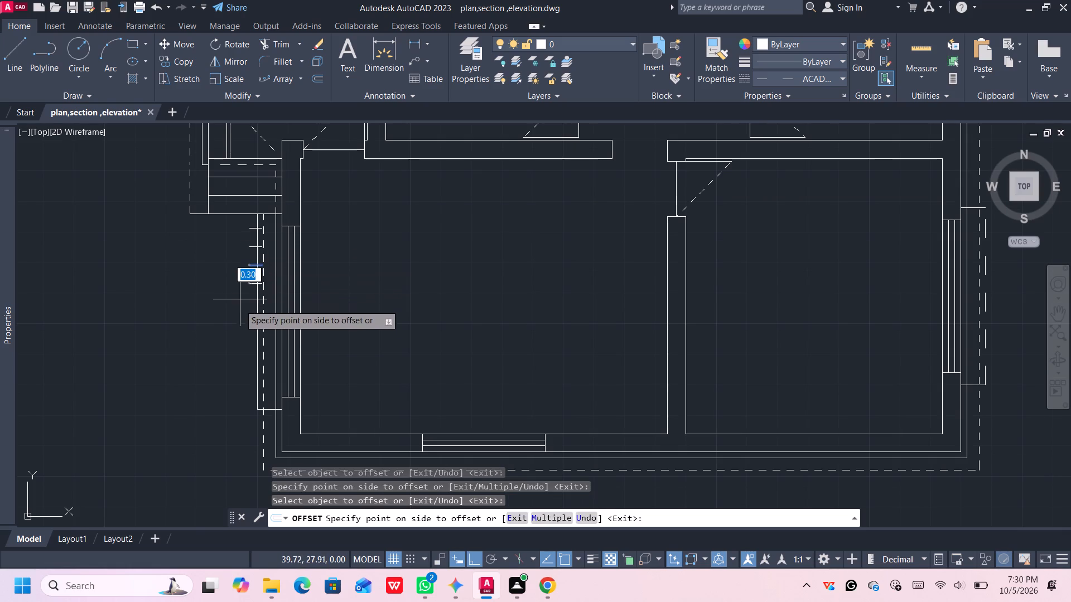
left_click(239, 309)
scroll(245, 297, "up", 2)
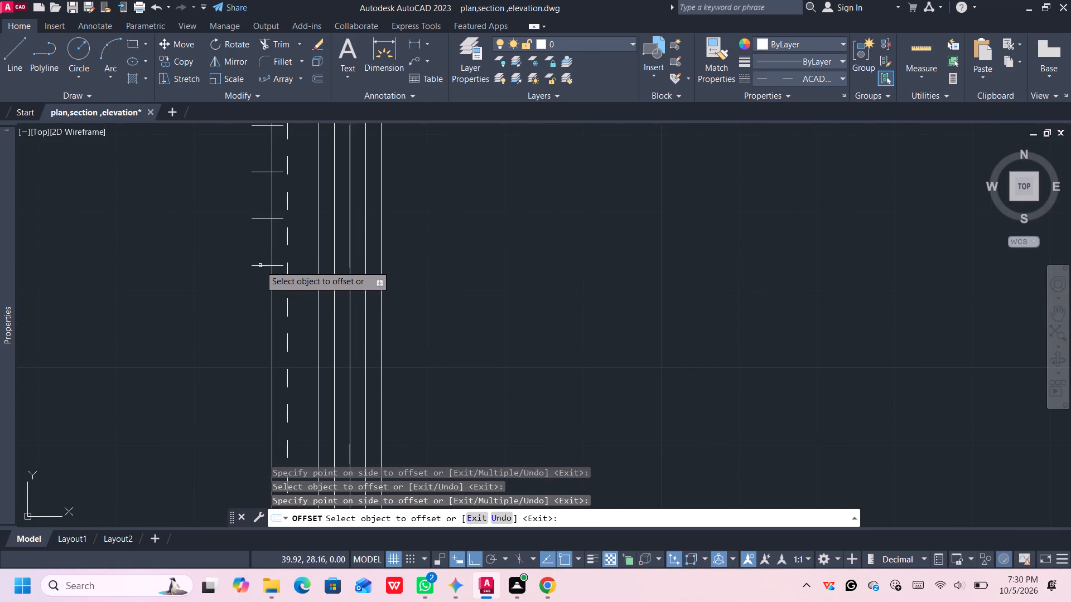
left_click(259, 266)
left_click(252, 310)
left_click(257, 312)
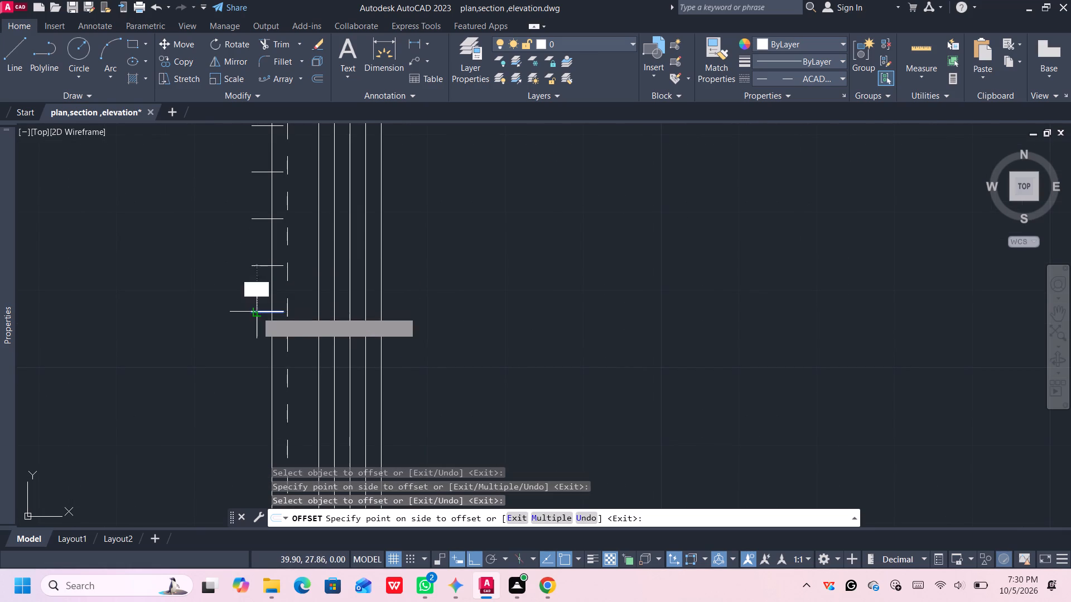
left_click(244, 371)
scroll(246, 371, "down", 2)
middle_click_drag(244, 363, 235, 233)
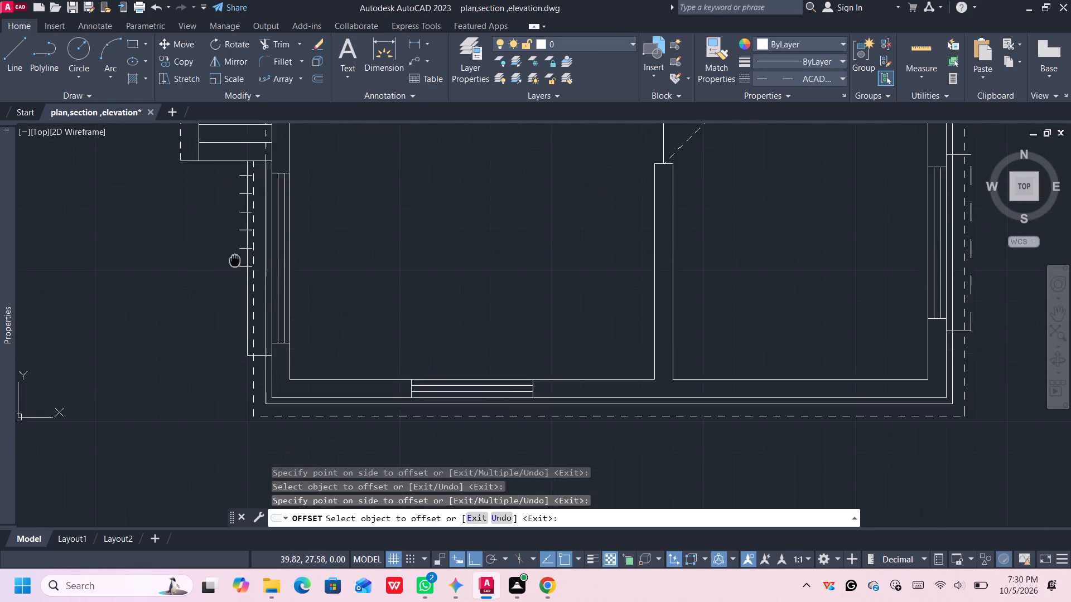
middle_click_drag(235, 233, 240, 205)
Offset four more cutting lines downward at 0.3 spacing, reaching the lower end of the outline's outer edge.
left_click(247, 209)
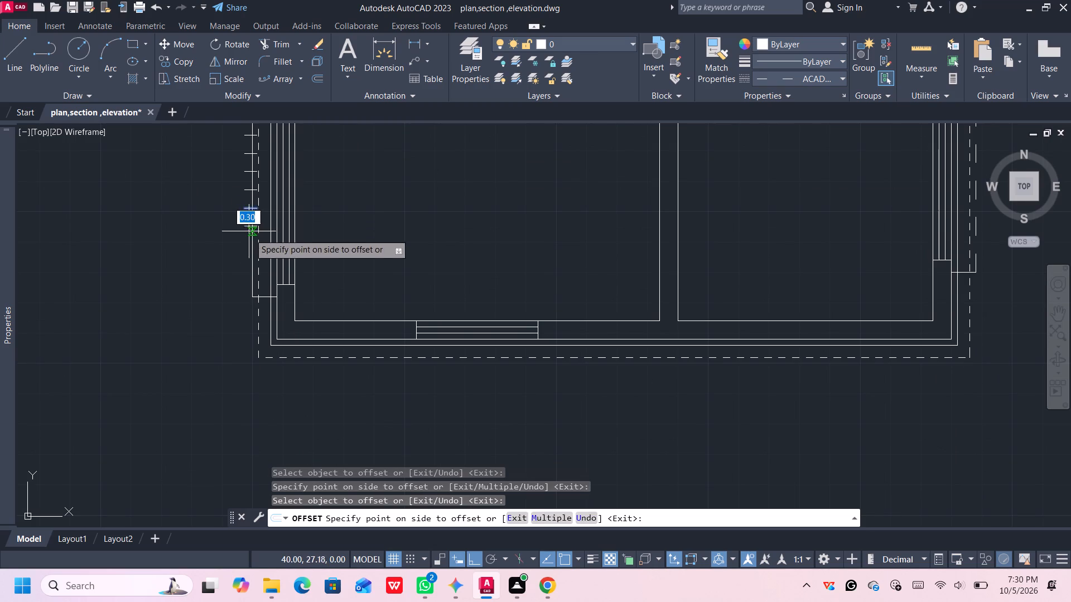
left_click(250, 246)
scroll(252, 240, "up", 4)
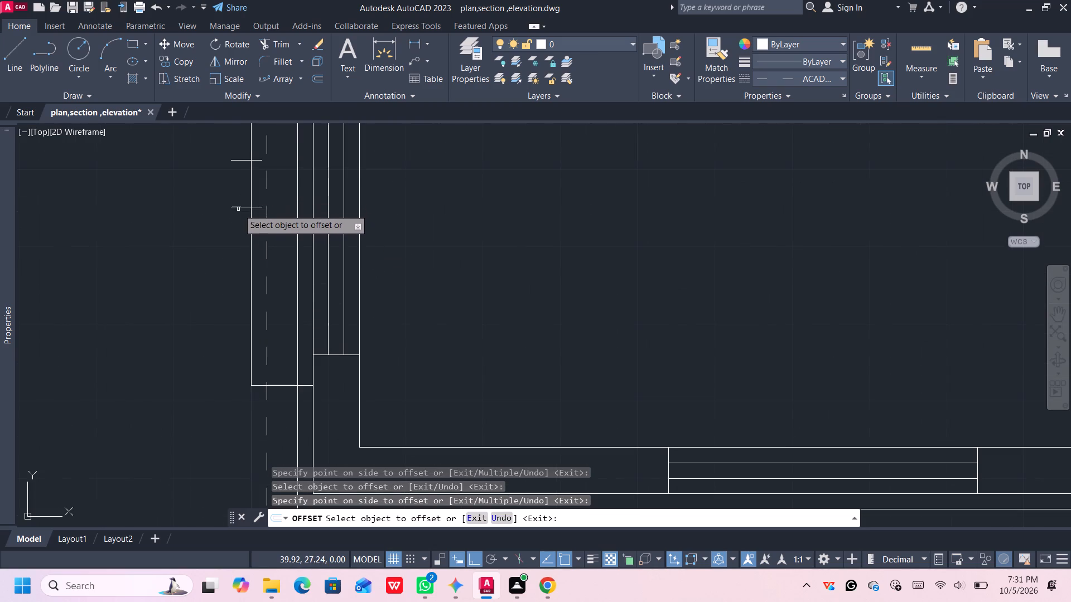
left_click(238, 207)
left_click(225, 266)
left_click(234, 256)
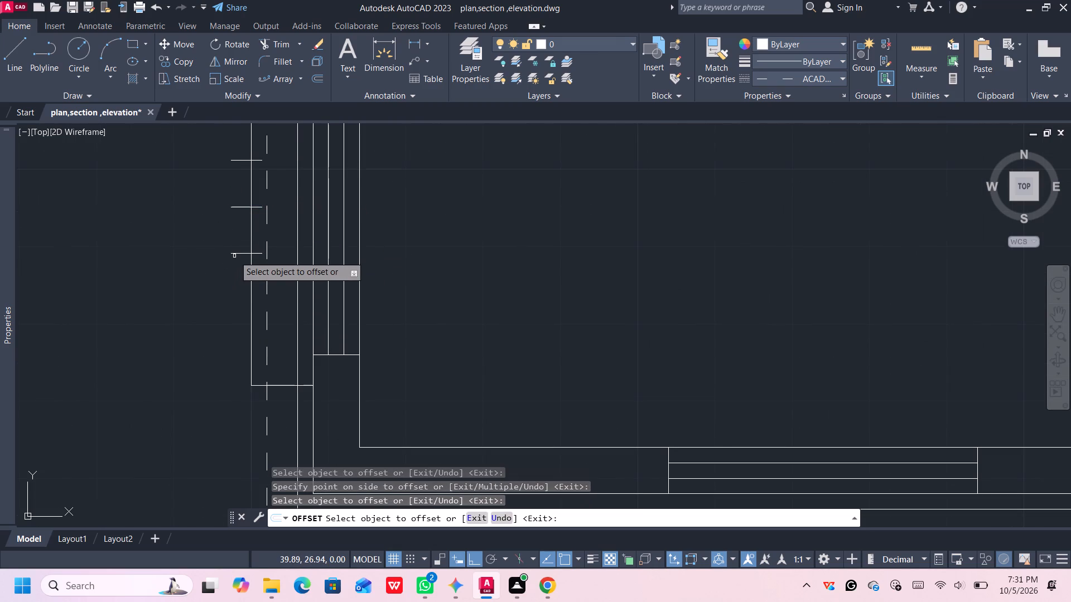
left_click(246, 254)
left_click(237, 290)
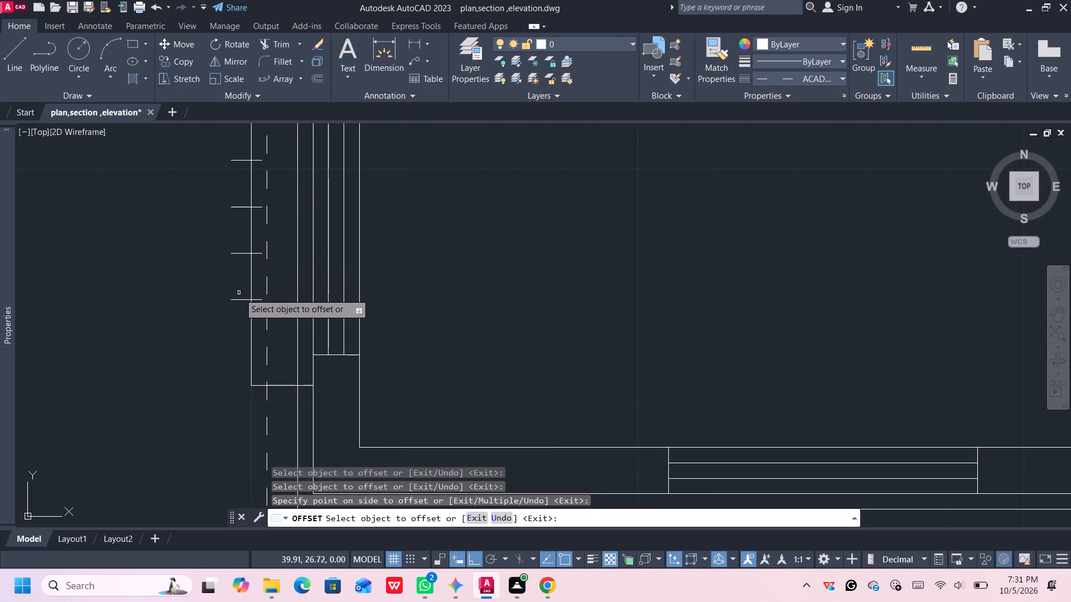
left_click(244, 299)
left_click(233, 337)
left_click(239, 346)
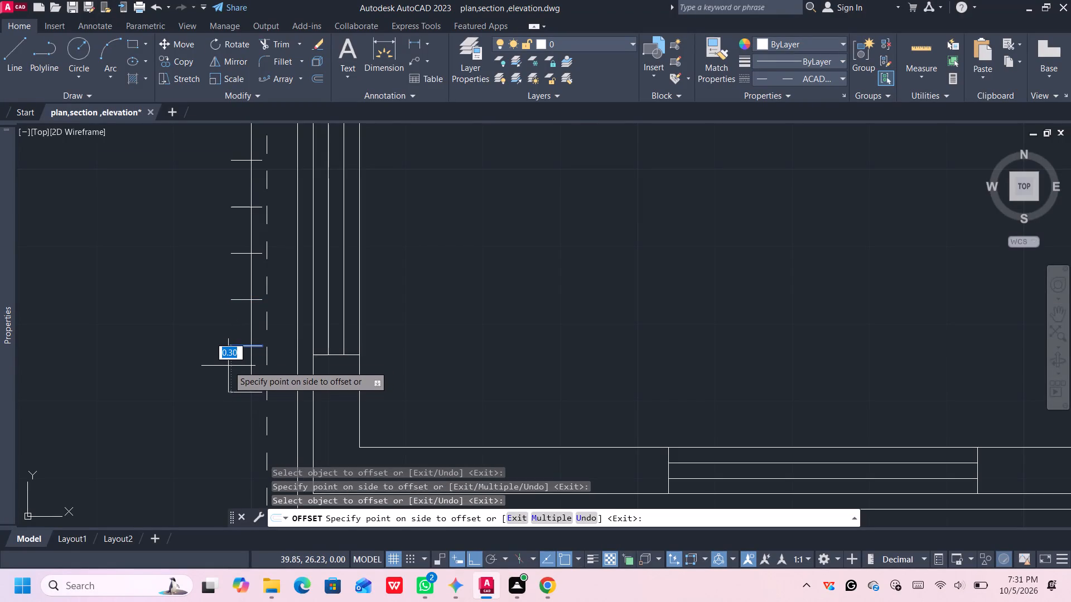
key("Escape")
Trim alternate segments of the outline's outer edge between the cutting lines, starting between the top two, to leave dashes.
scroll(235, 326, "down", 1)
middle_click_drag(280, 250, 293, 343)
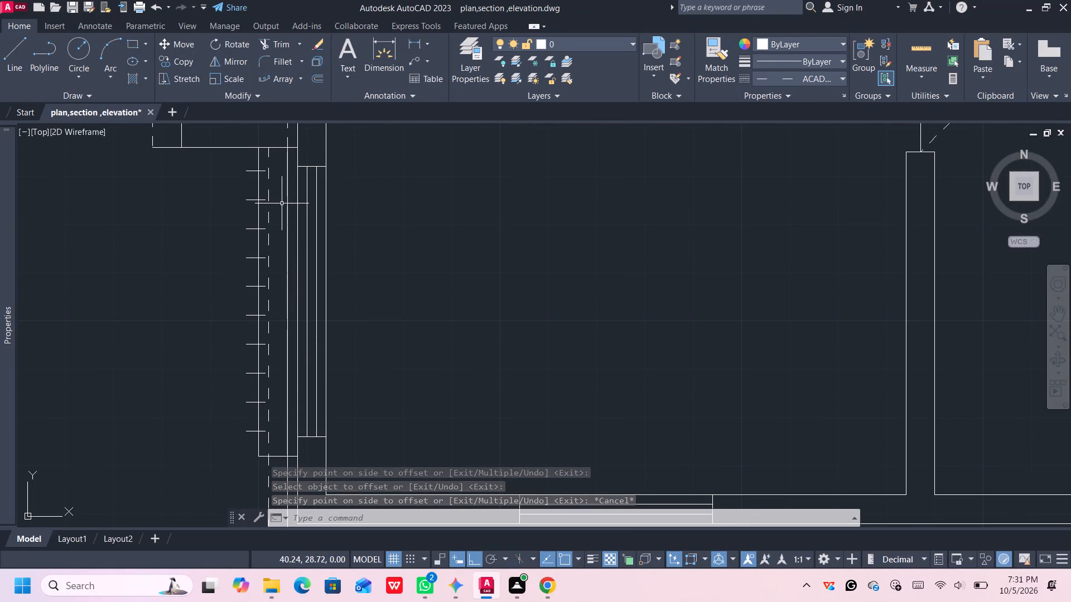
type("tr")
key("Return")
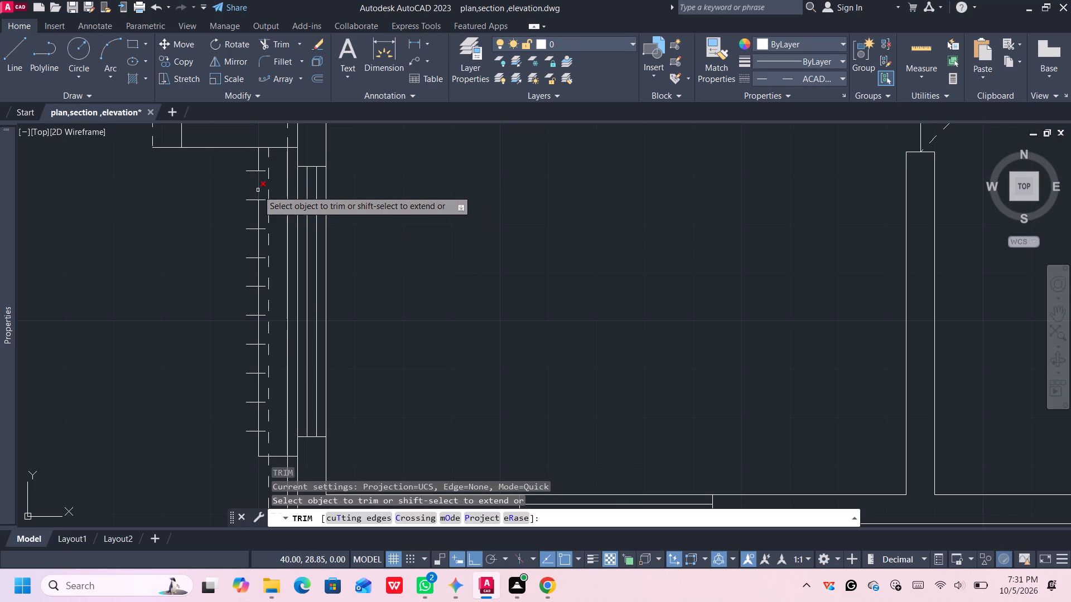
left_click(258, 186)
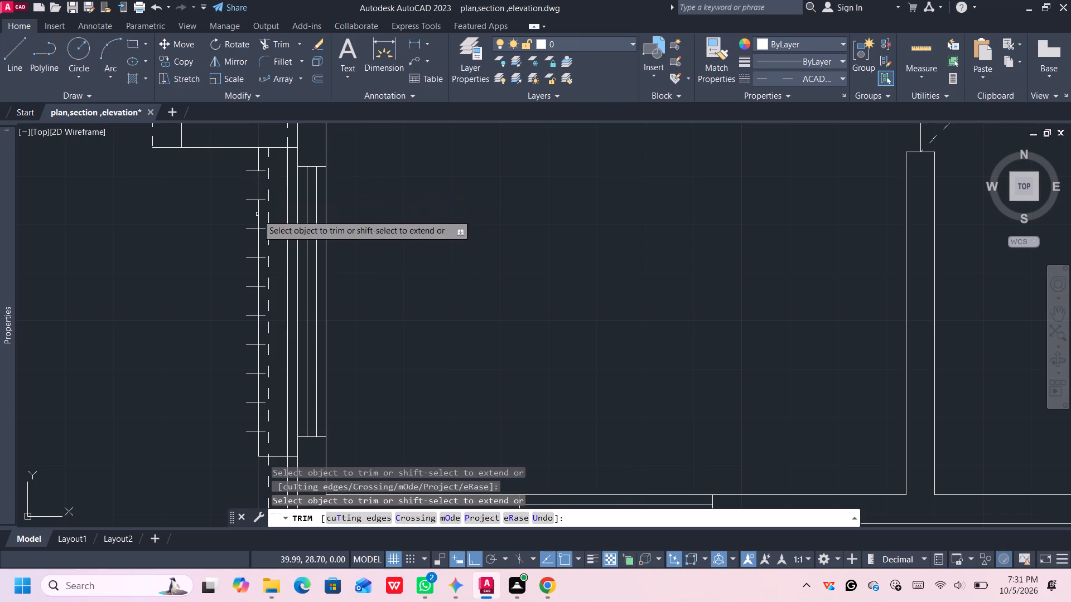
left_click(257, 242)
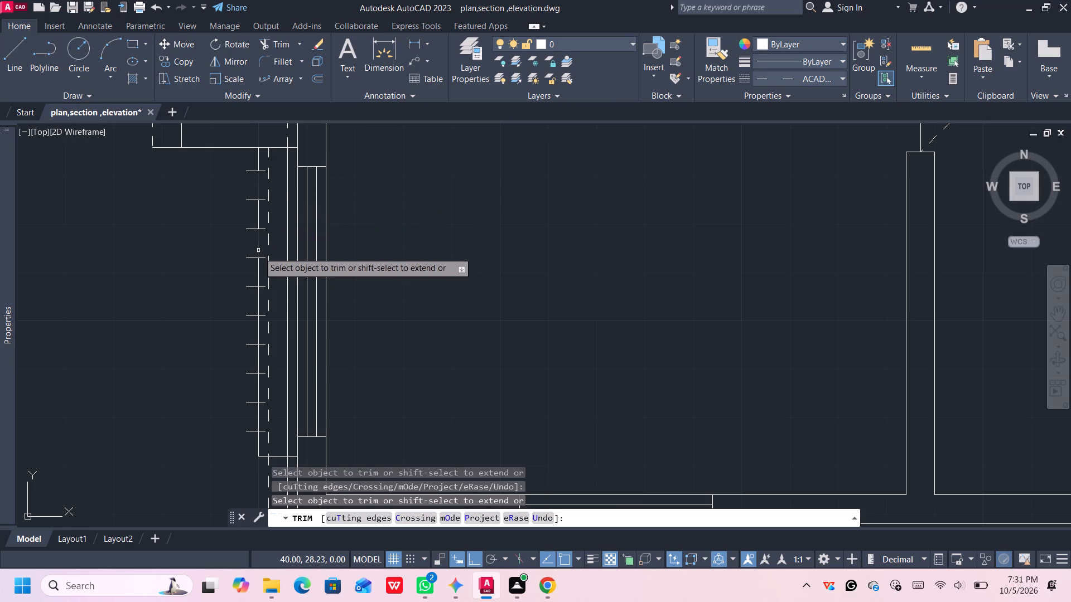
left_click(259, 300)
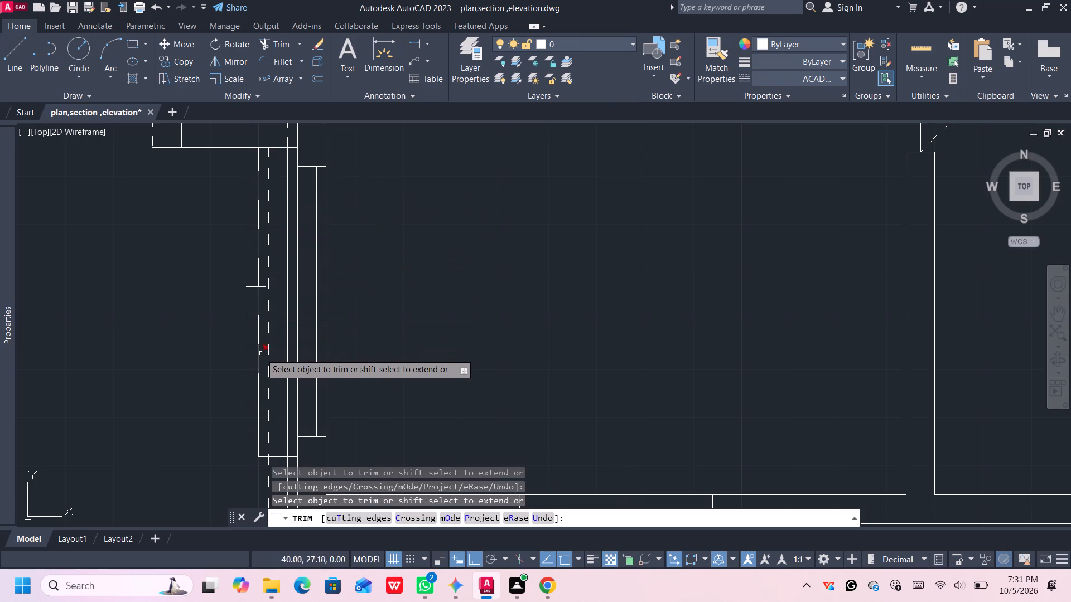
left_click(260, 357)
left_click(259, 416)
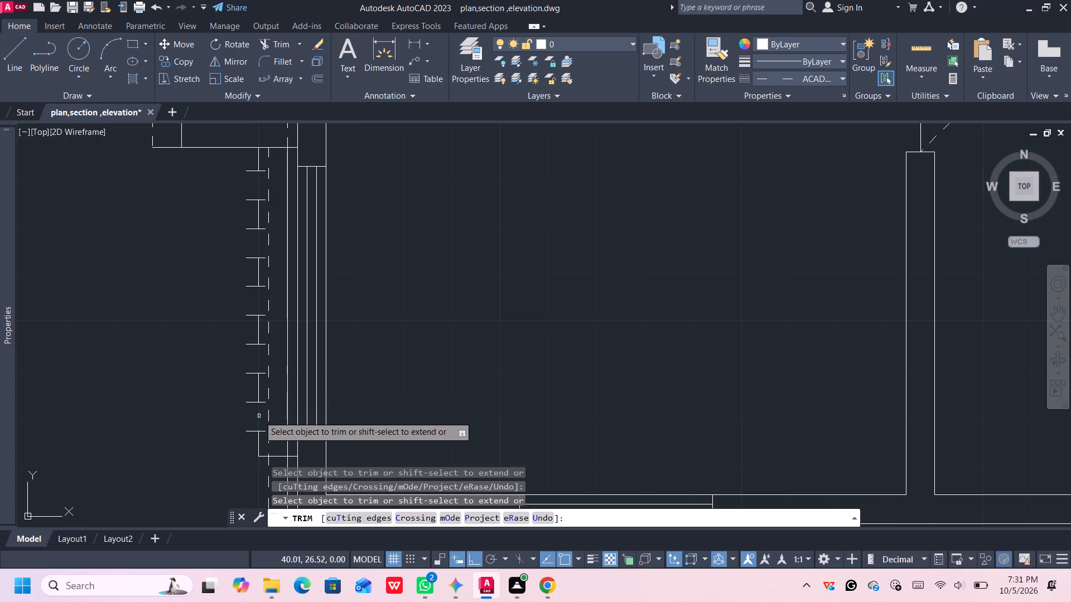
key("Escape")
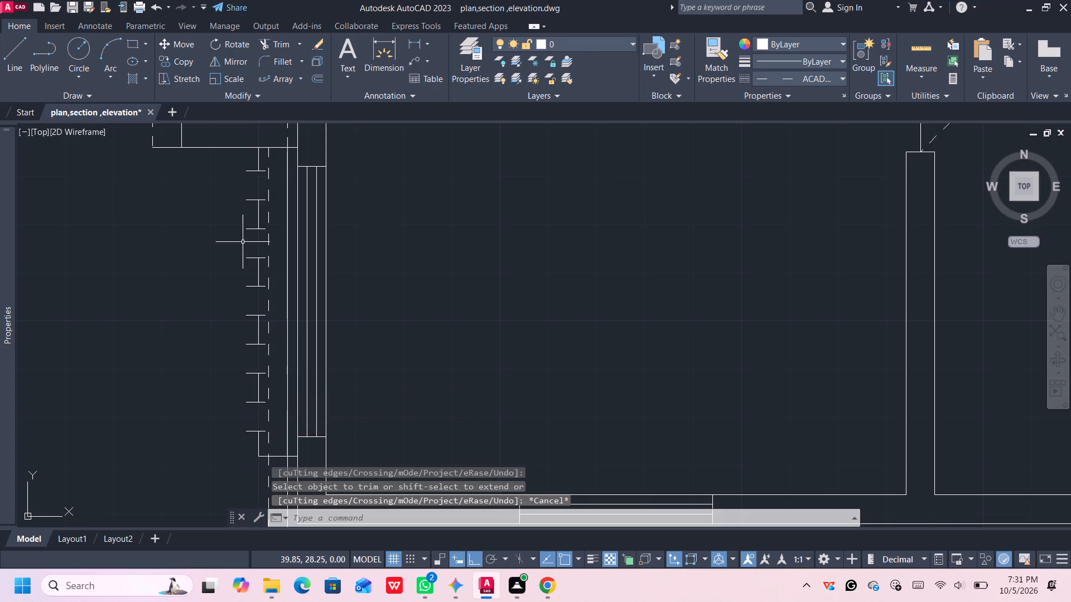
Erase all the short cutting lines along the southwest window outline.
left_click(252, 164)
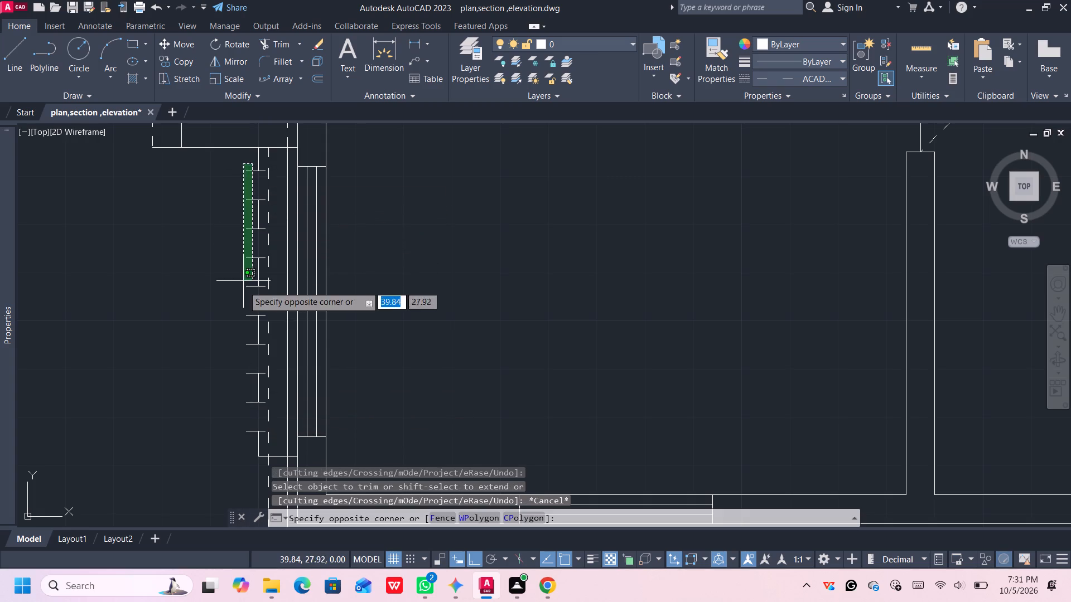
left_click(230, 448)
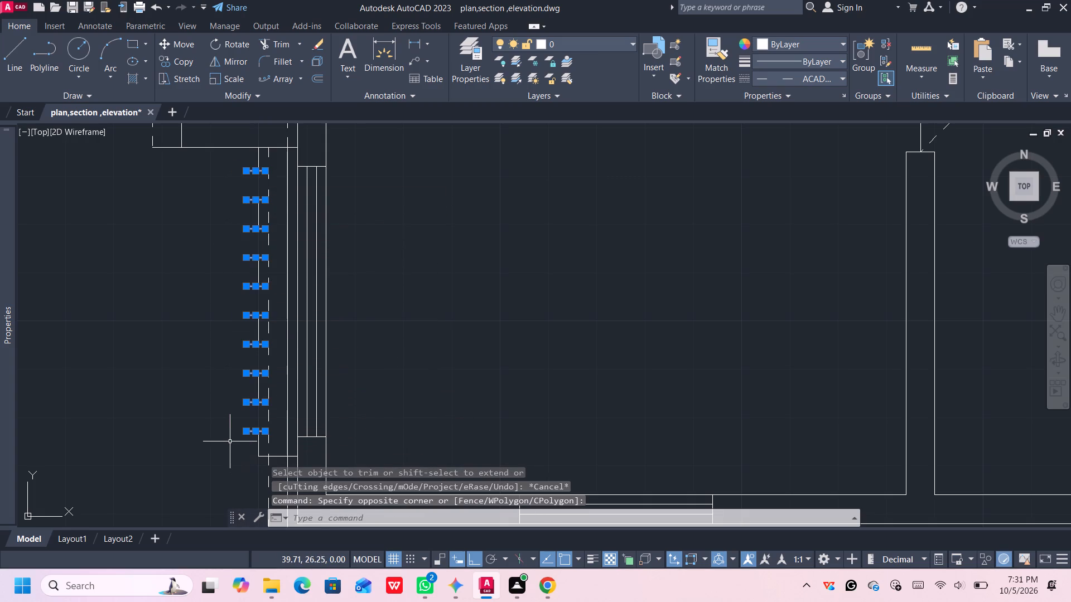
key("Delete")
Start the south window's outline at its east end on the outer wall face, going 0.2 east and 0.4 south.
scroll(320, 362, "down", 1)
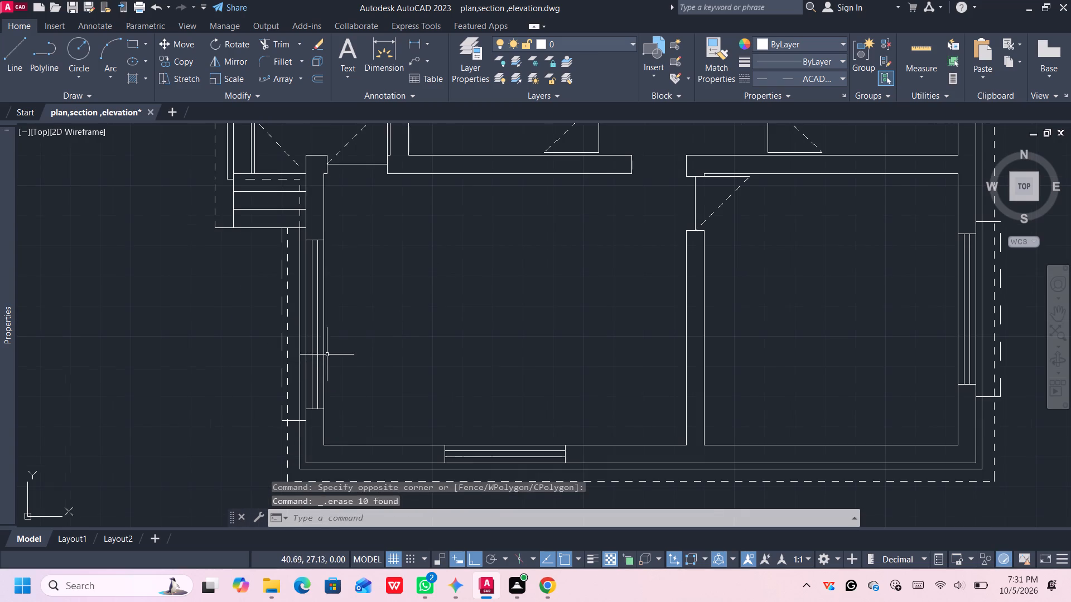
middle_click_drag(360, 313, 197, 265)
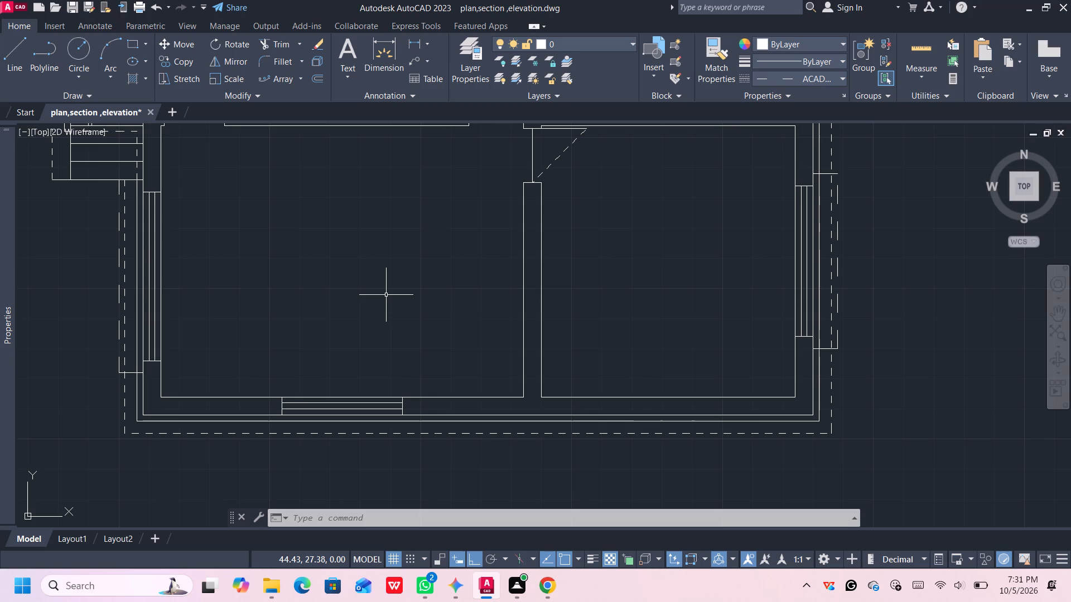
key("l")
key("Return")
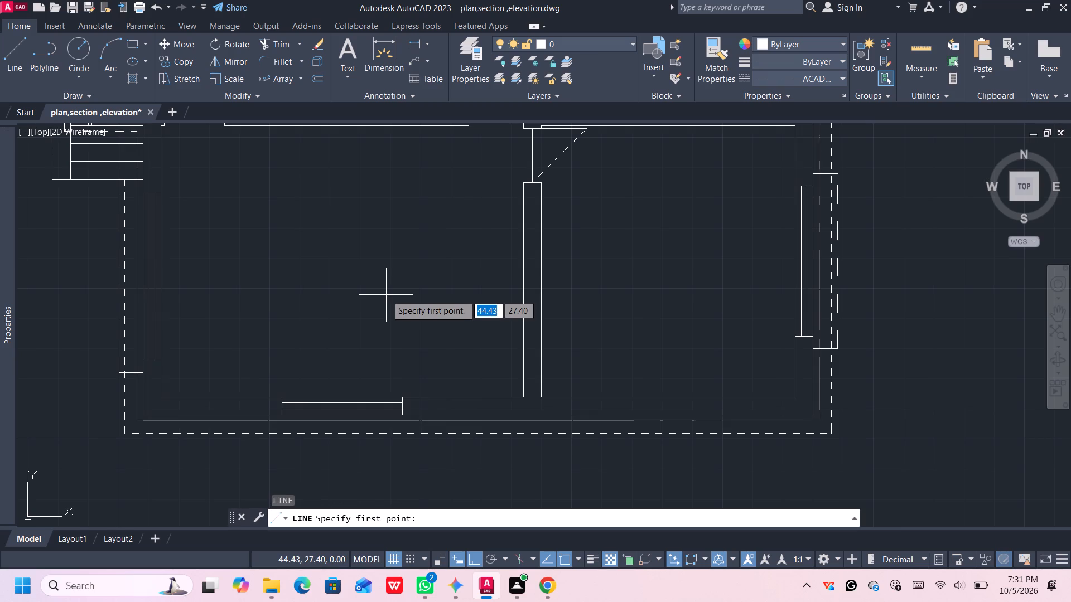
left_click(402, 414)
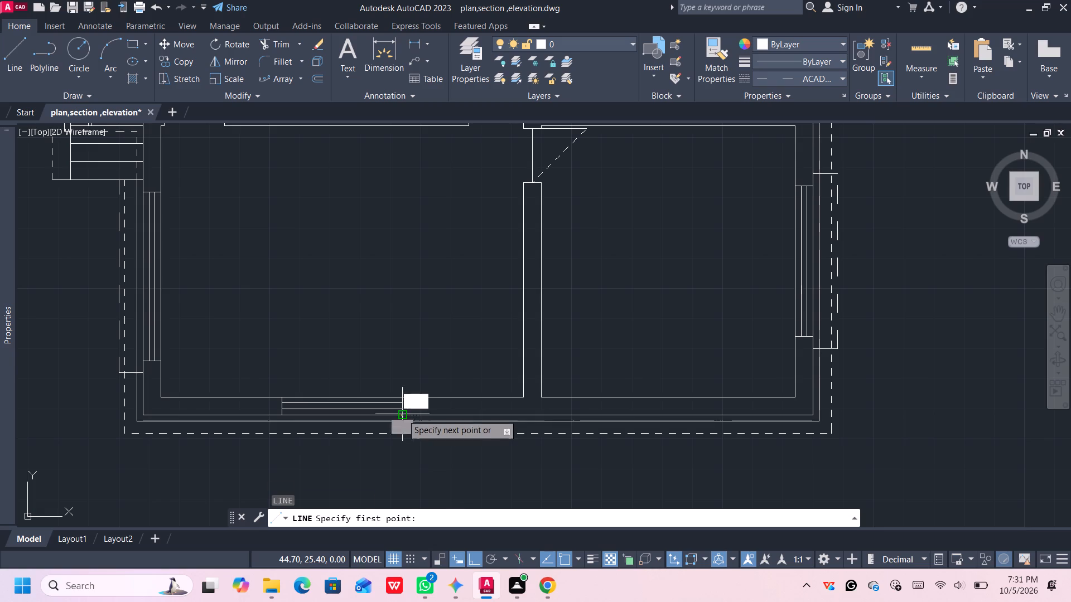
scroll(419, 415, "up", 2)
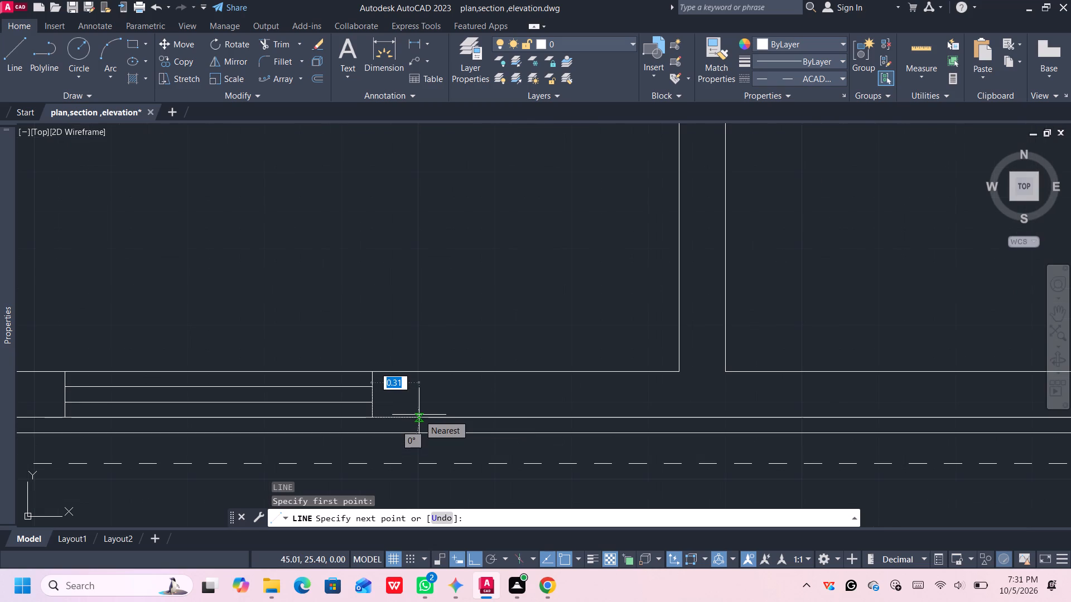
type("0.2")
key("Return")
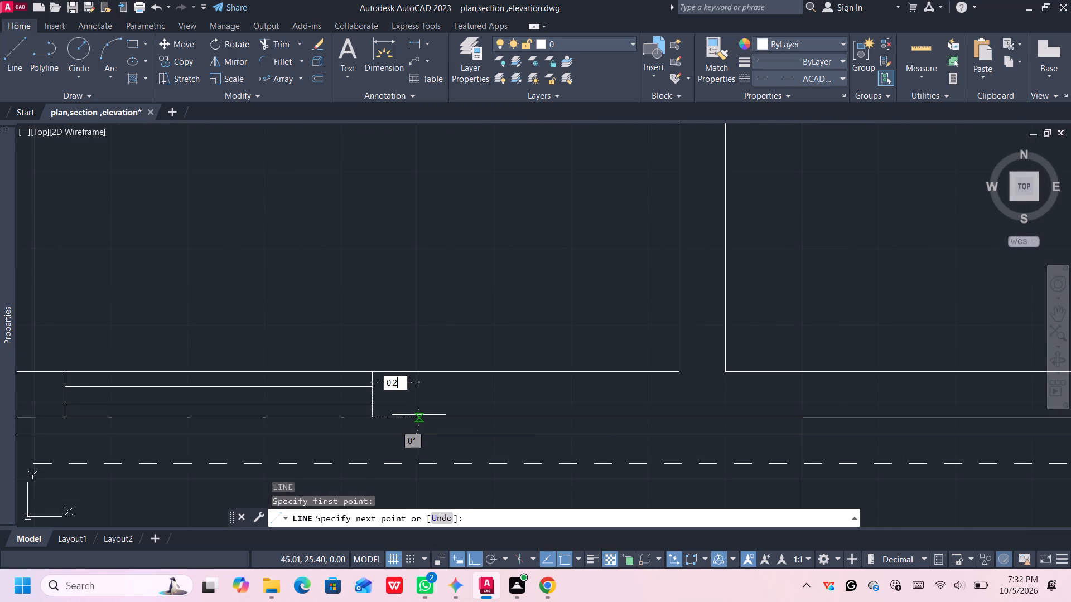
scroll(409, 461, "down", 1)
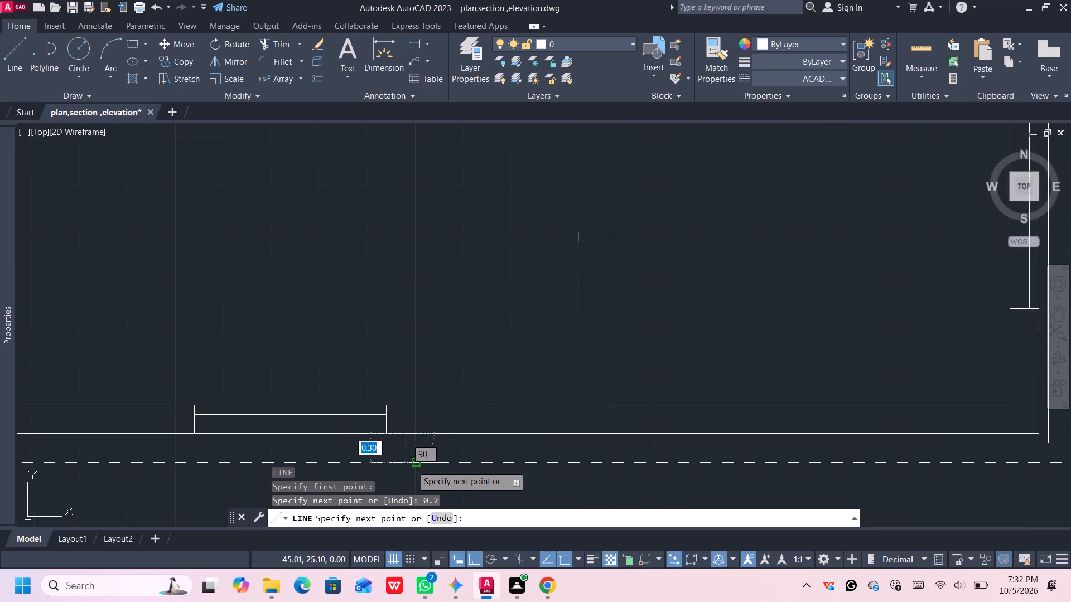
middle_click_drag(412, 465, 423, 374)
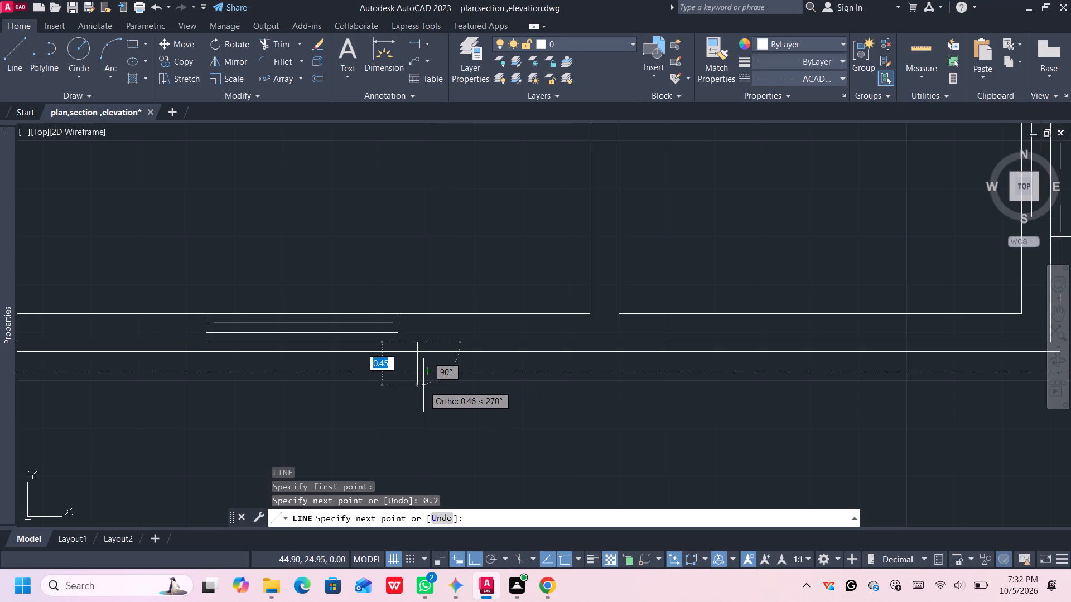
type("0.4")
key("Return")
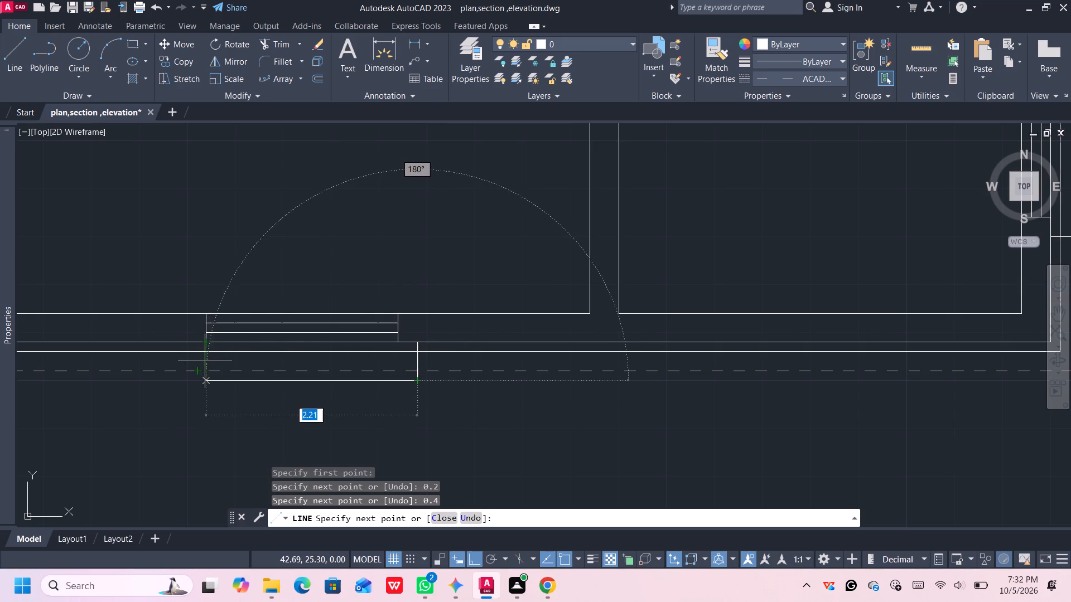
Continue the outline west level with the window's west end, 0.2 further west, and back up to the wall face.
left_click(208, 381)
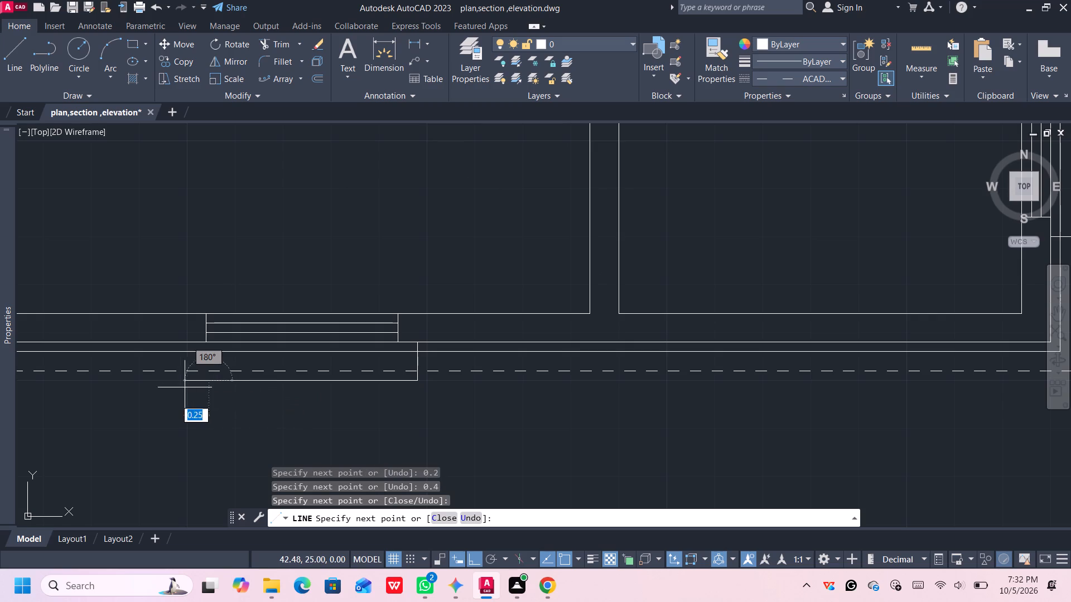
type("0.2")
key("Return")
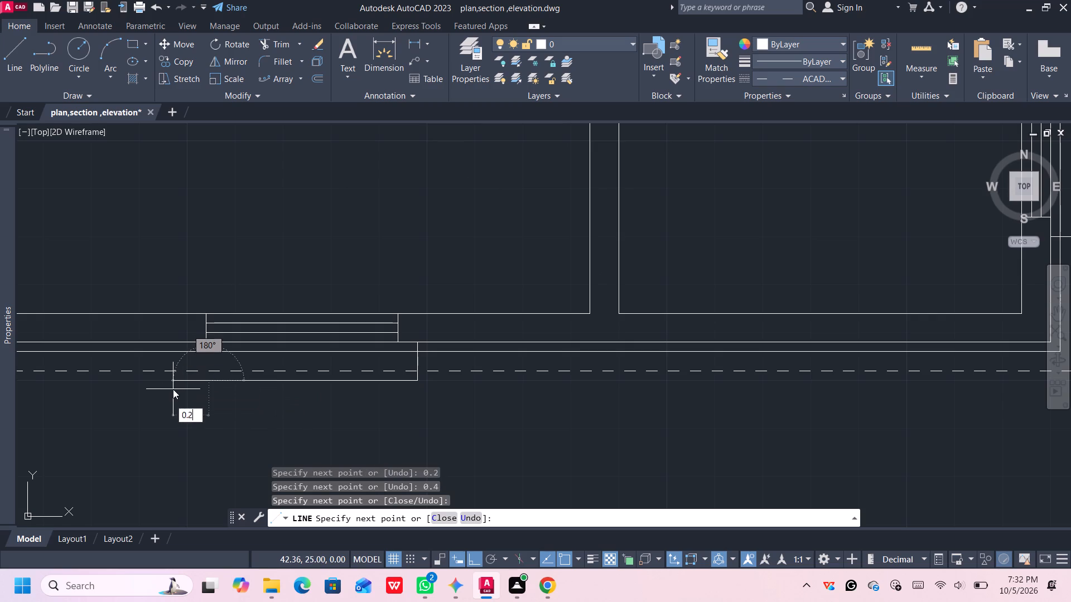
left_click(187, 339)
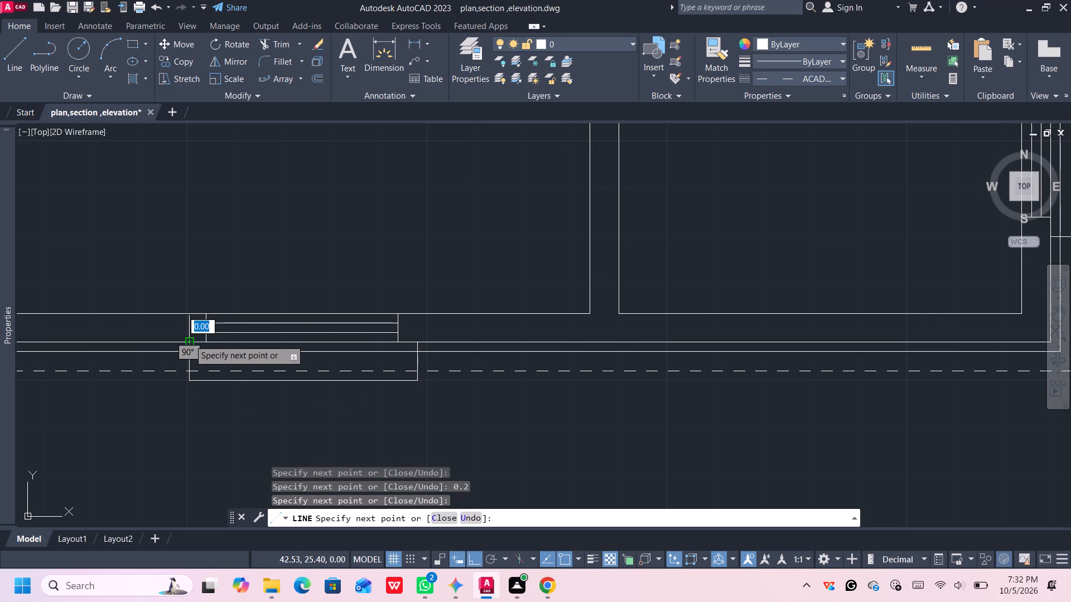
key("space")
Join the two collinear segments of the south window outline's outer edge into a single line.
left_click(199, 380)
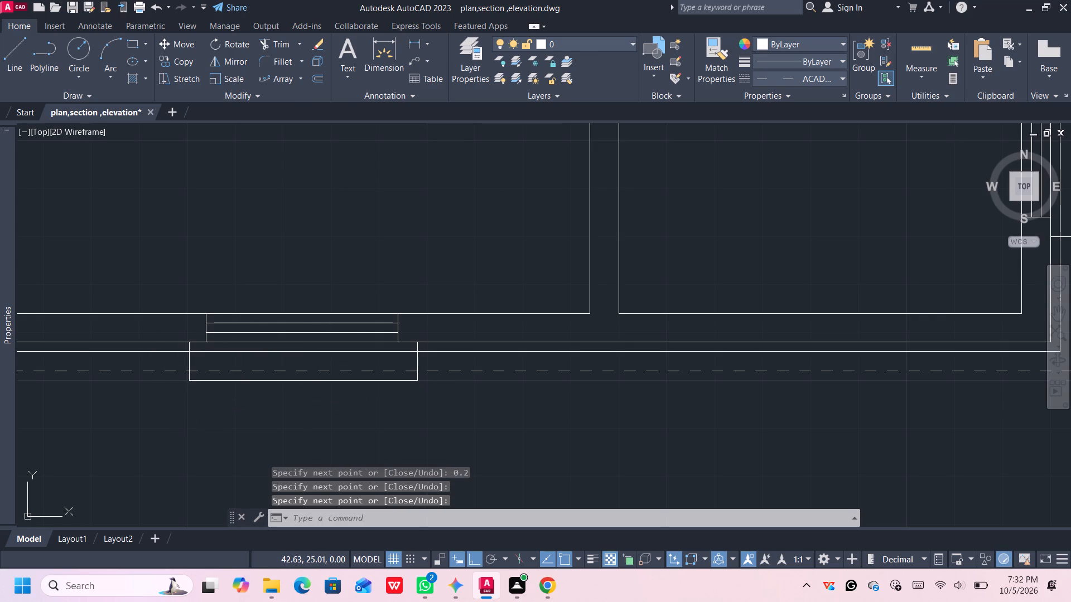
left_click(236, 382)
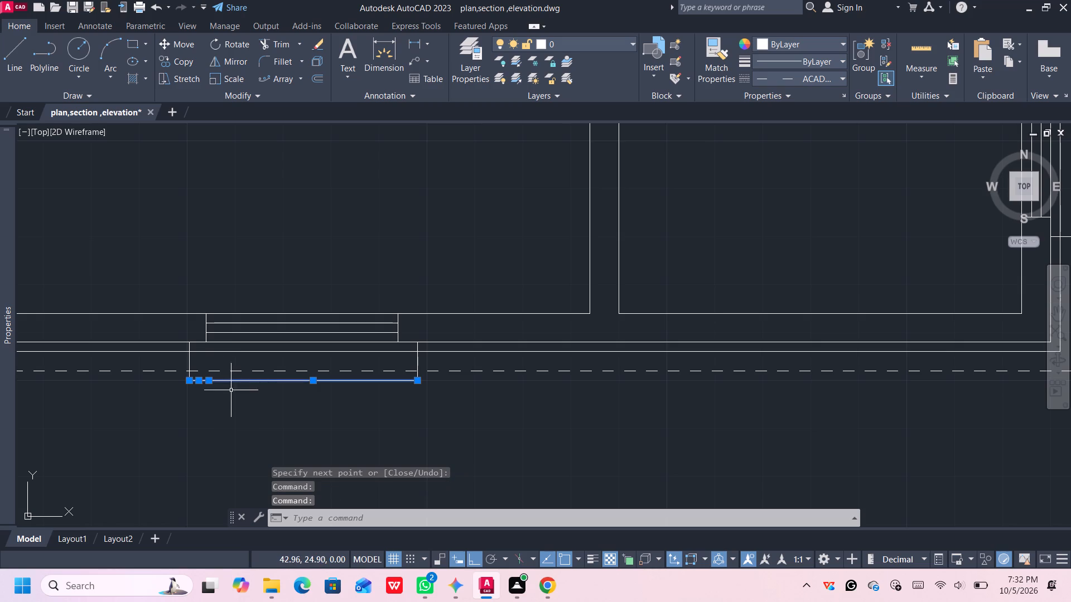
key("j")
key("Return")
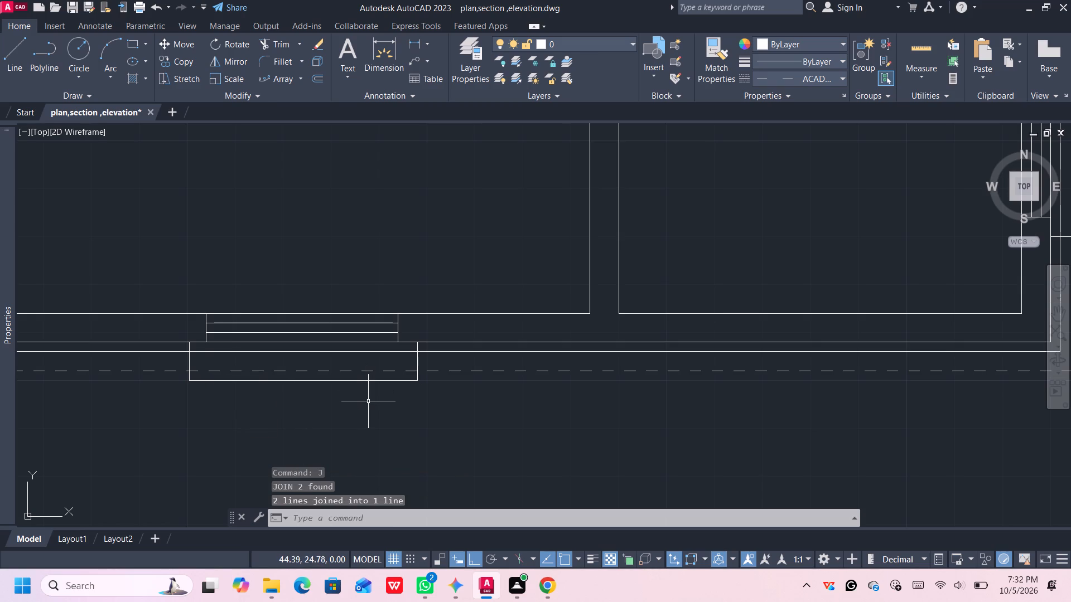
Draw a vertical cutting line about 0.15 long across the south window outline's outer edge, near its east end.
key("l")
key("Return")
scroll(393, 387, "up", 1)
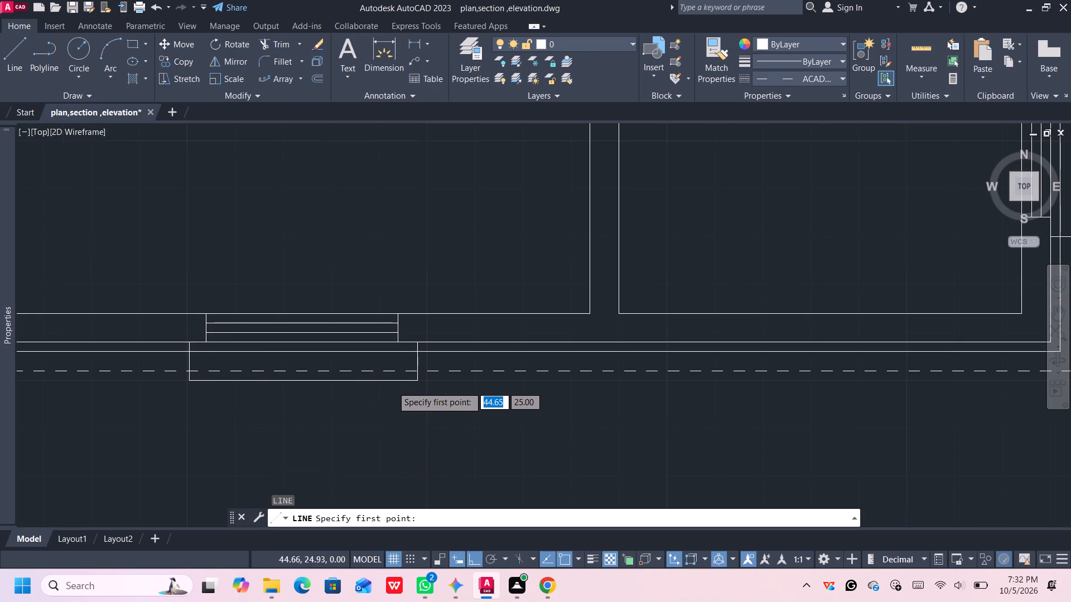
scroll(392, 386, "up", 1)
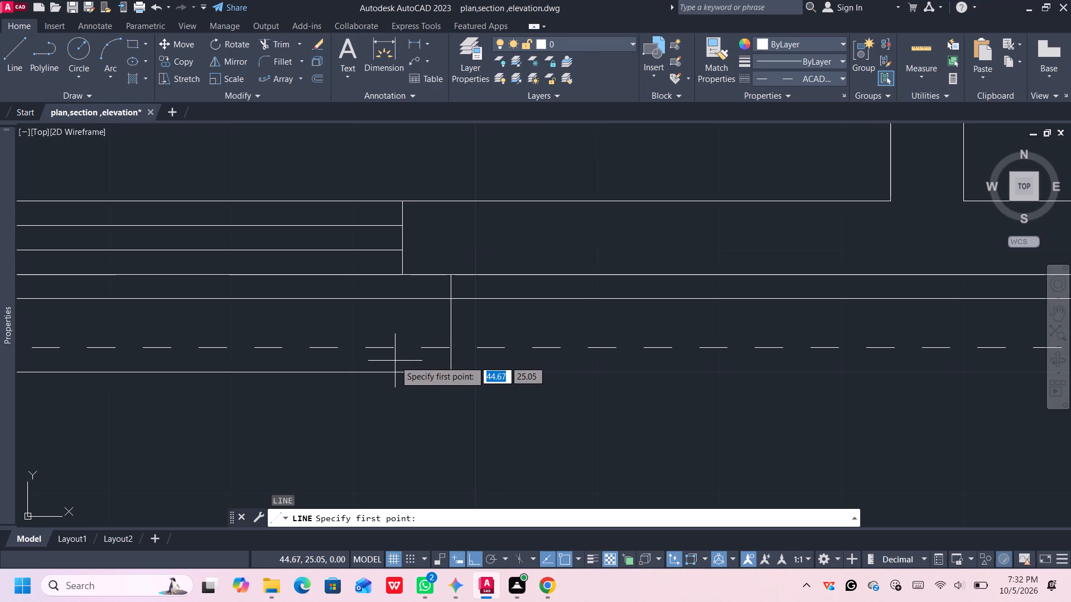
left_click(395, 361)
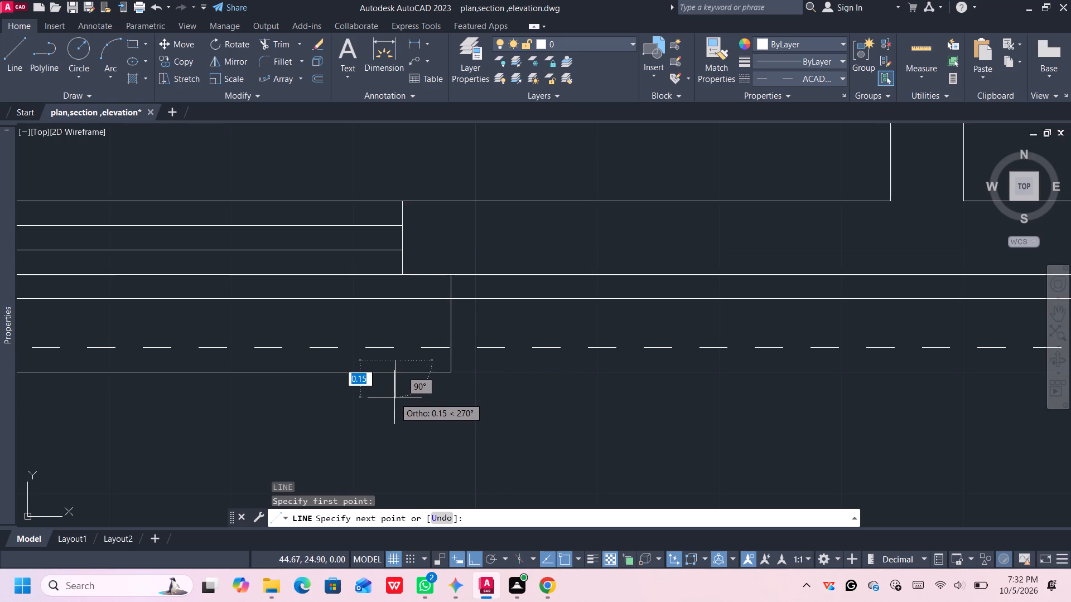
left_click(394, 397)
key("space")
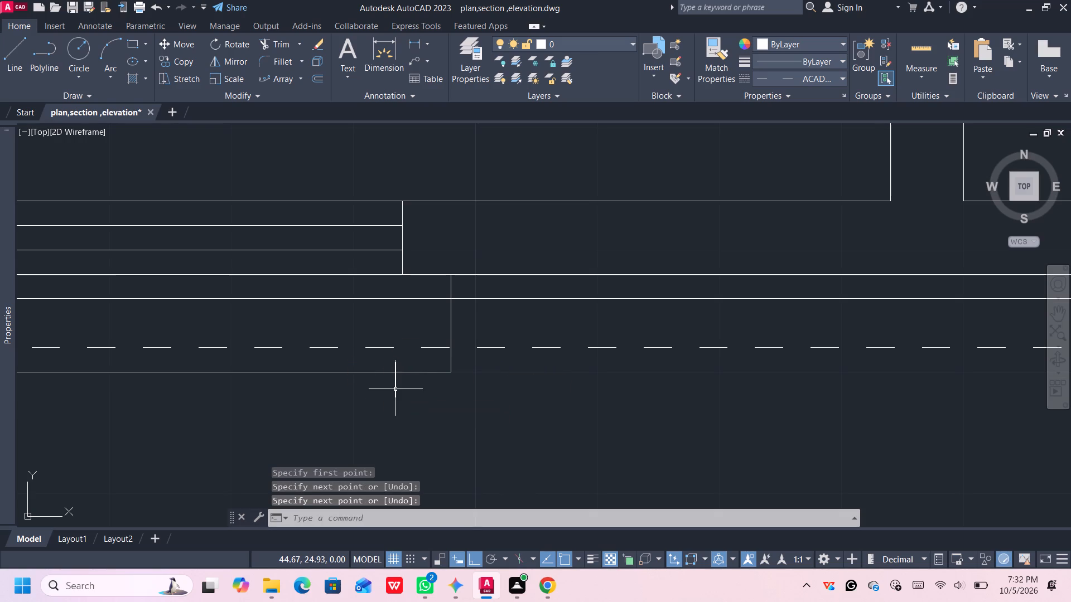
Offset the short cutting line westward at 0.3 spacing to make three copies along the south outline's outer edge.
left_click(395, 389)
key("o")
key("Return")
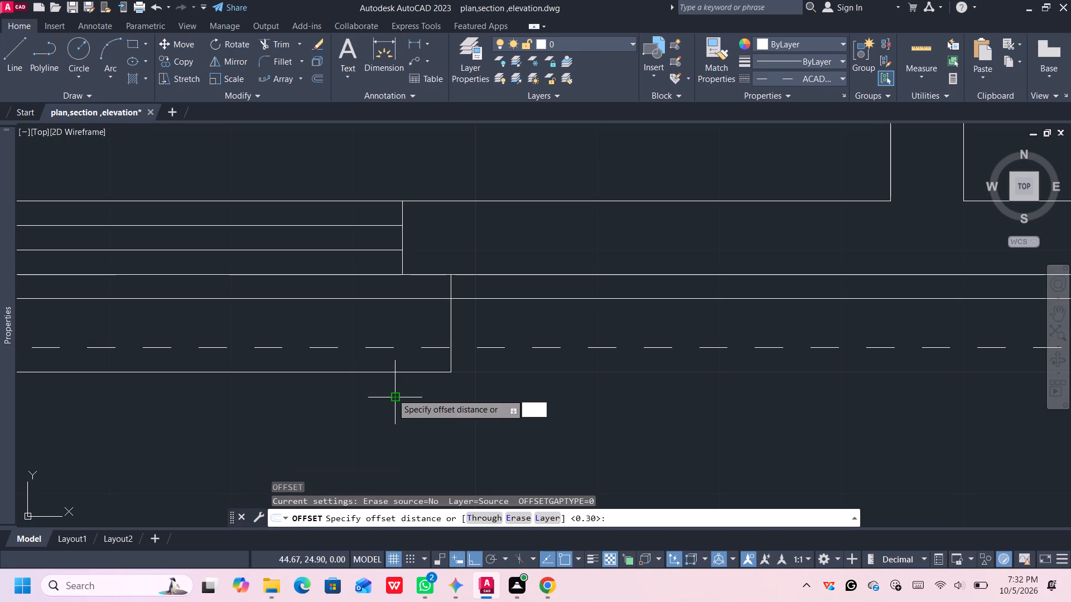
left_click(392, 392)
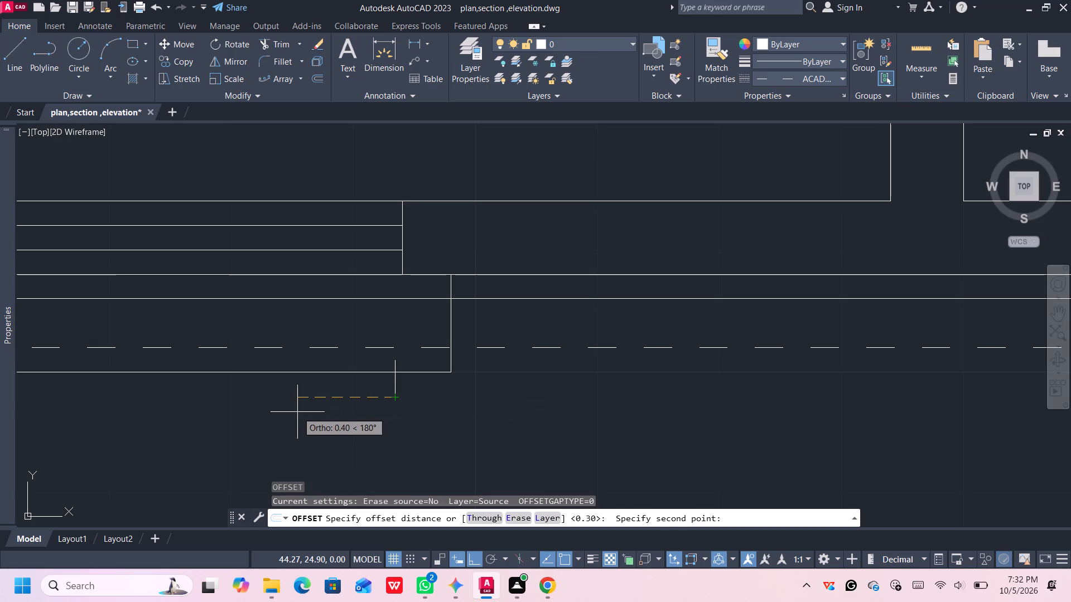
type("0.3")
key("Return")
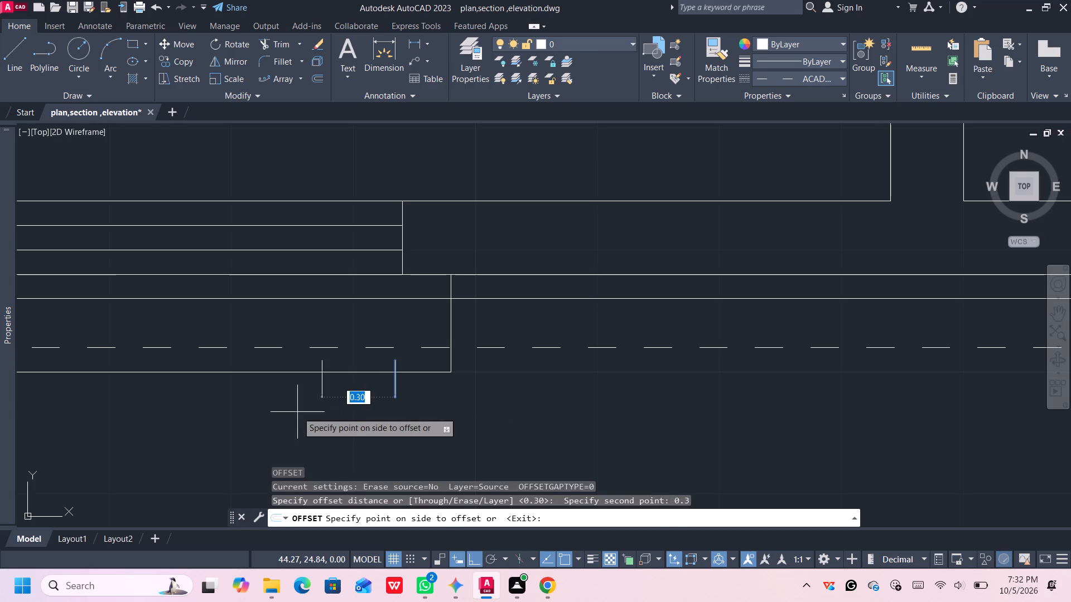
left_click(297, 412)
left_click(322, 393)
left_click_drag(244, 408, 242, 402)
left_click(248, 387)
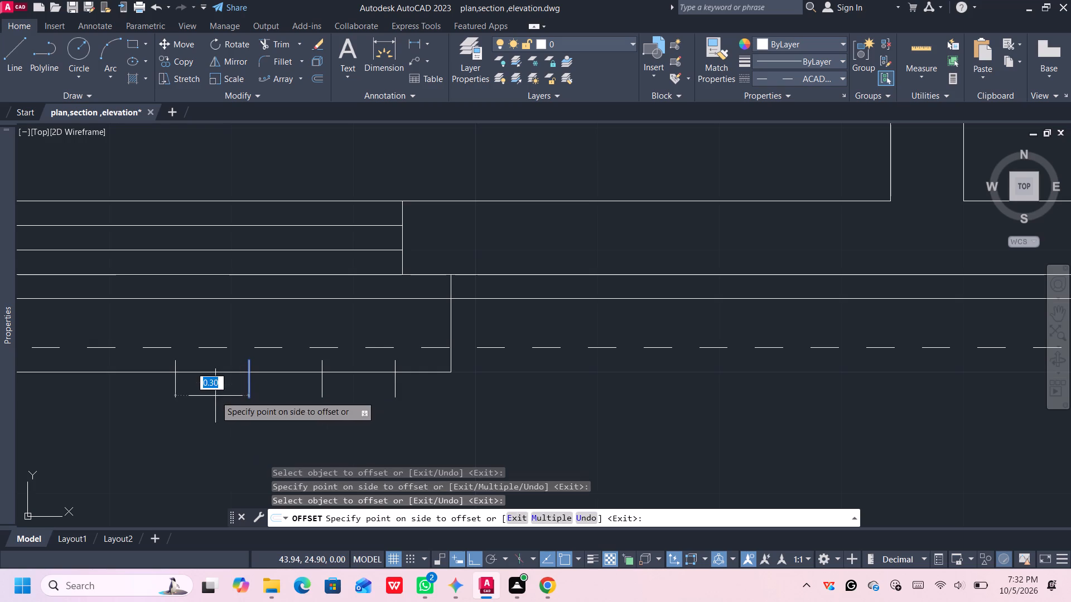
left_click(215, 396)
Continue the 0.3 offsets westward with four more cutting lines, up to the south window outline's west end.
scroll(217, 395, "down", 1)
middle_click_drag(218, 395, 378, 412)
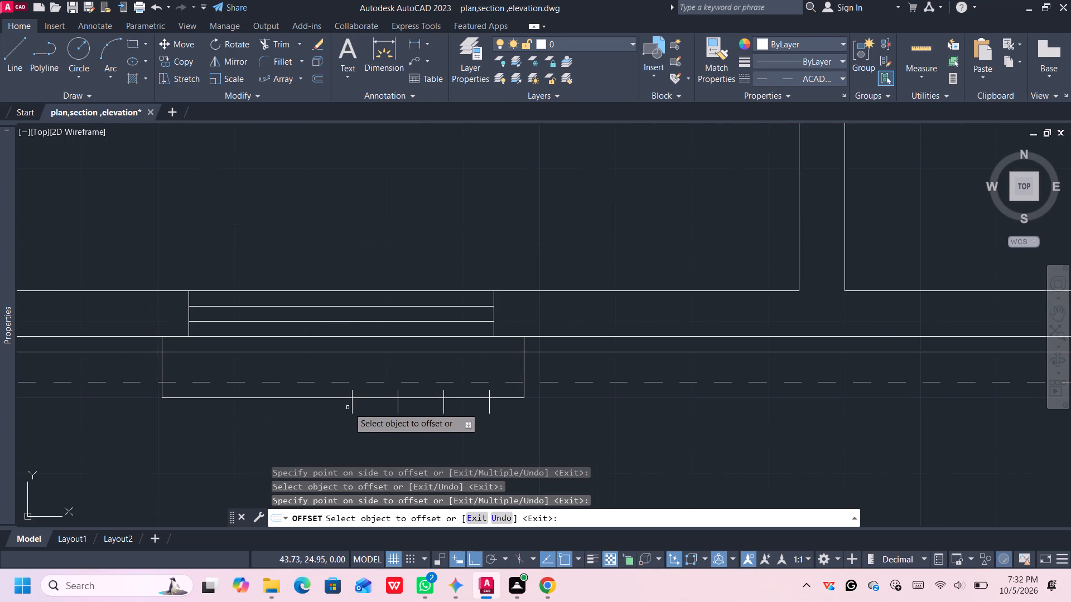
left_click(352, 411)
left_click(280, 429)
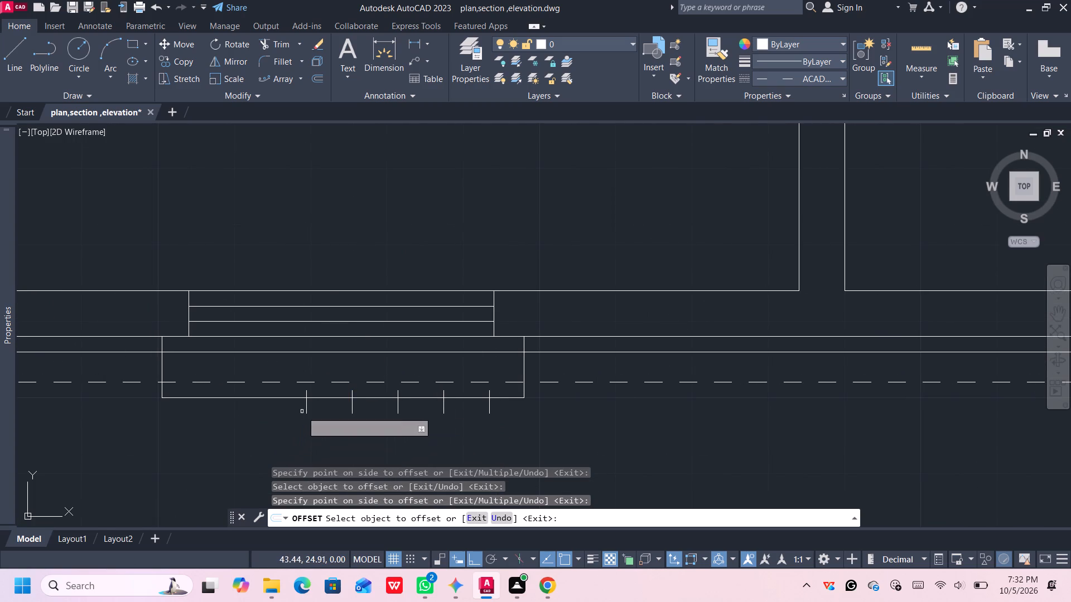
left_click(306, 411)
left_click(278, 417)
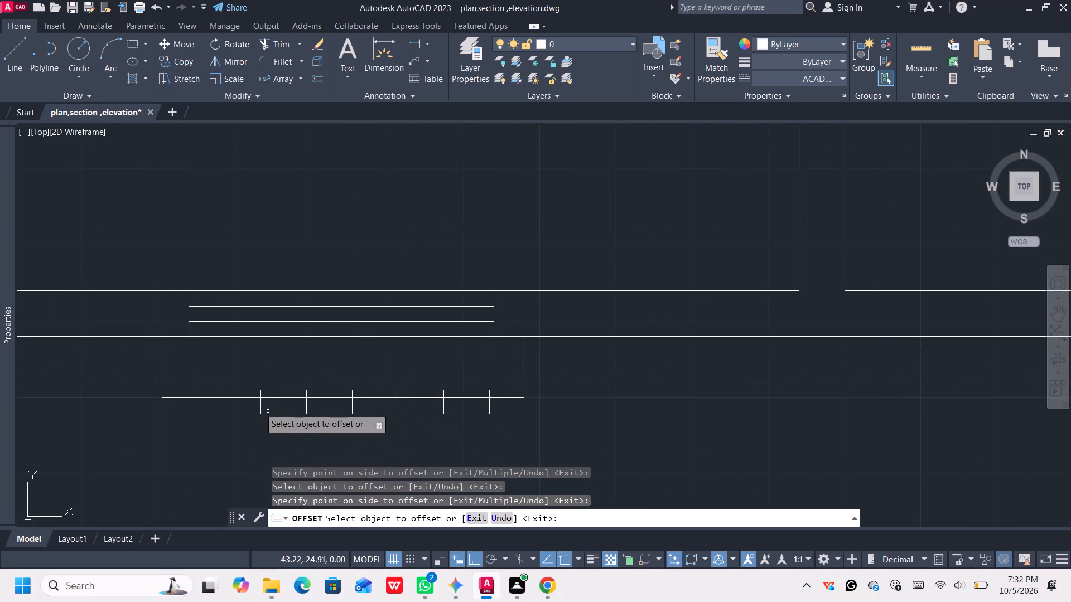
left_click(261, 409)
left_click(214, 420)
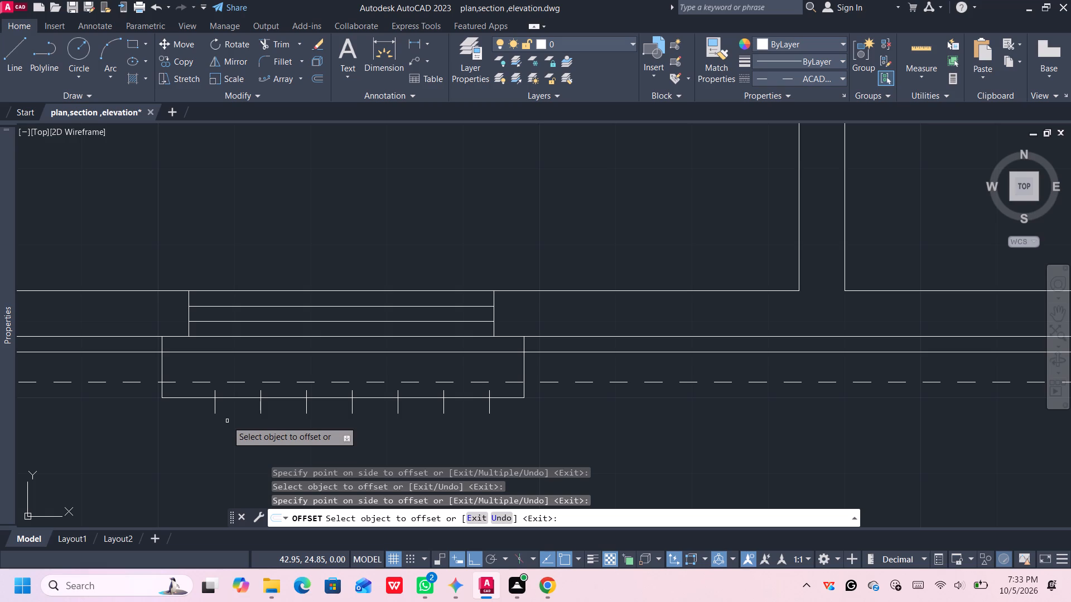
left_click(214, 411)
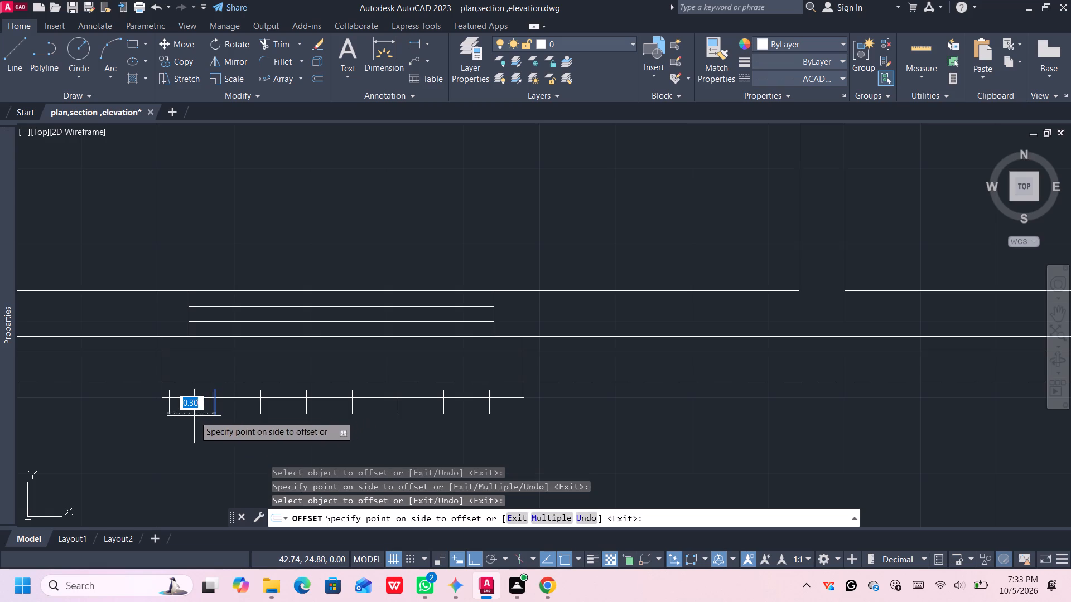
left_click(194, 416)
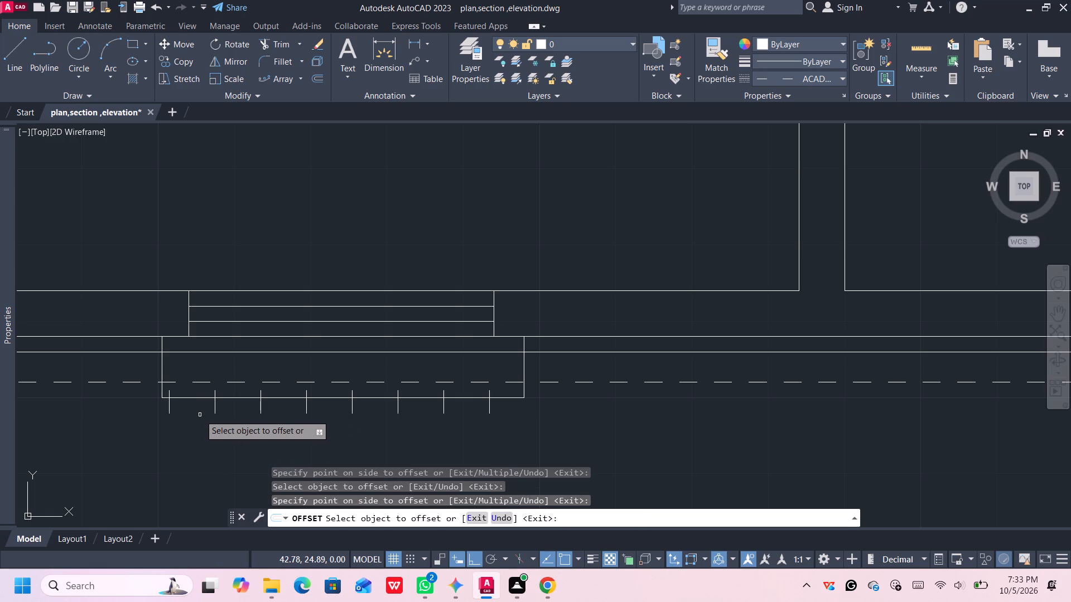
key("Escape")
Trim alternate segments of the south outline's outer edge between the cutting lines, including both end pieces, to leave four dashes.
type("tr")
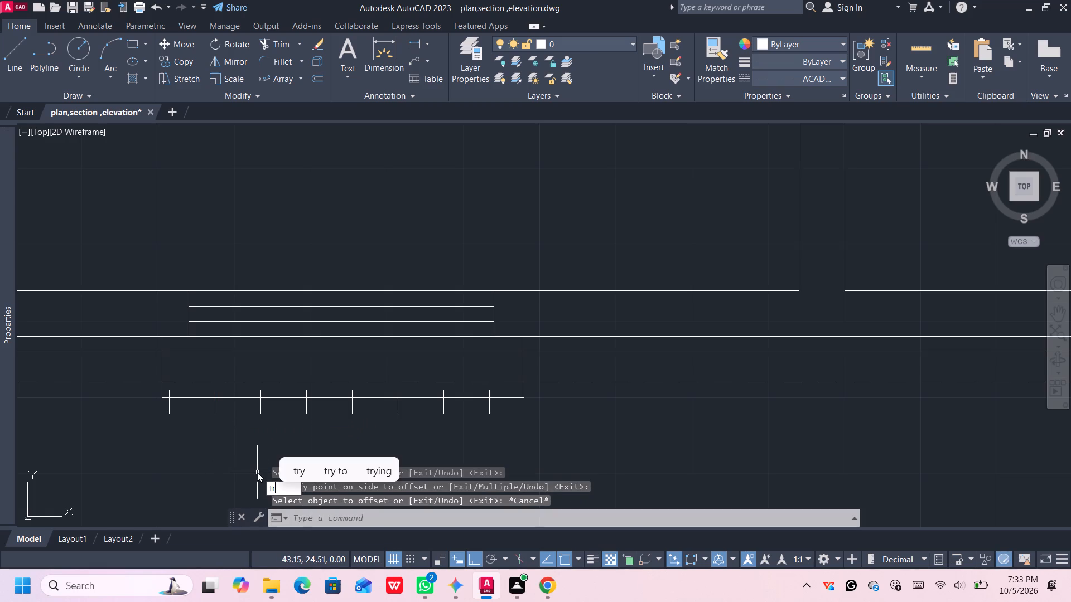
key("Return")
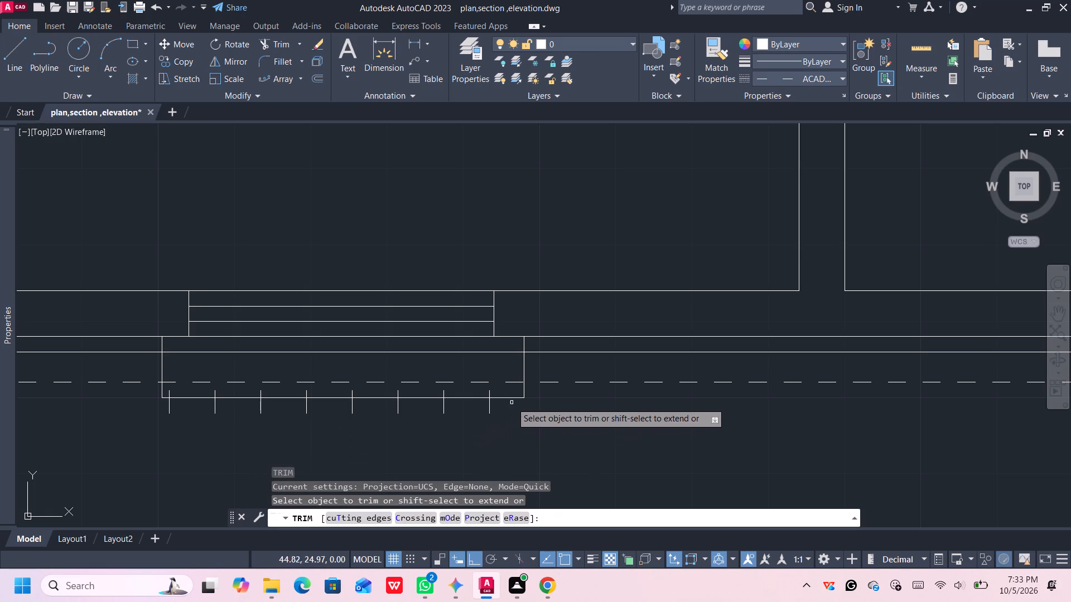
left_click(509, 399)
left_click(415, 399)
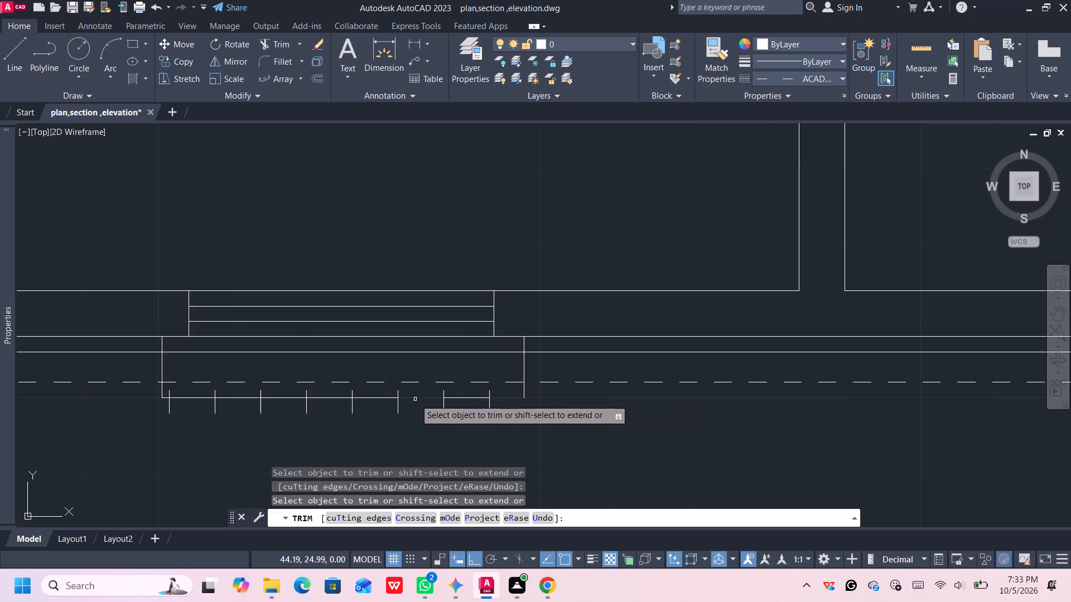
left_click(324, 399)
left_click(244, 397)
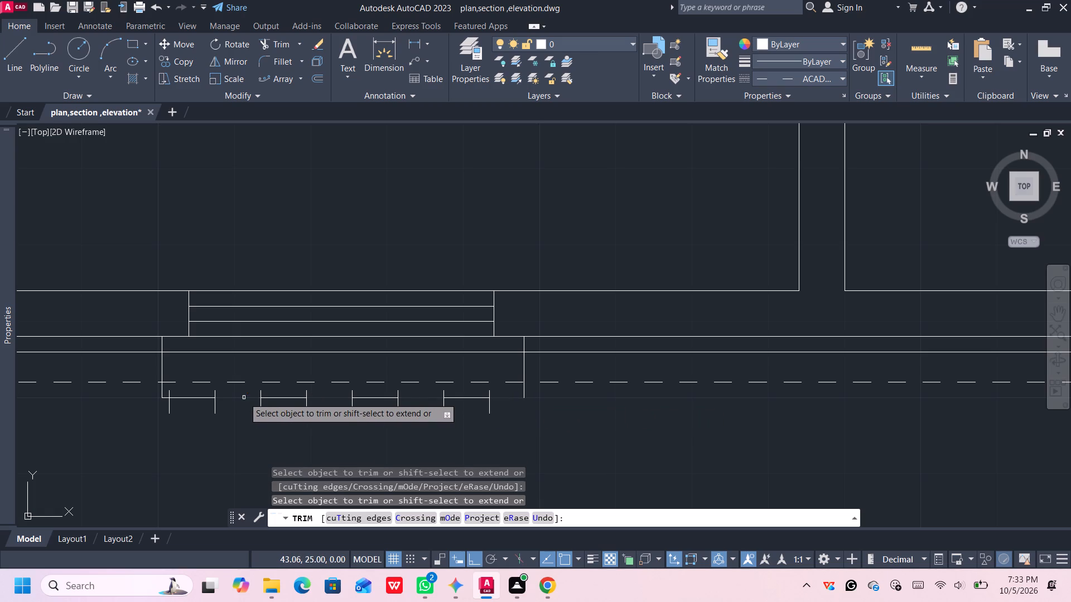
left_click(165, 396)
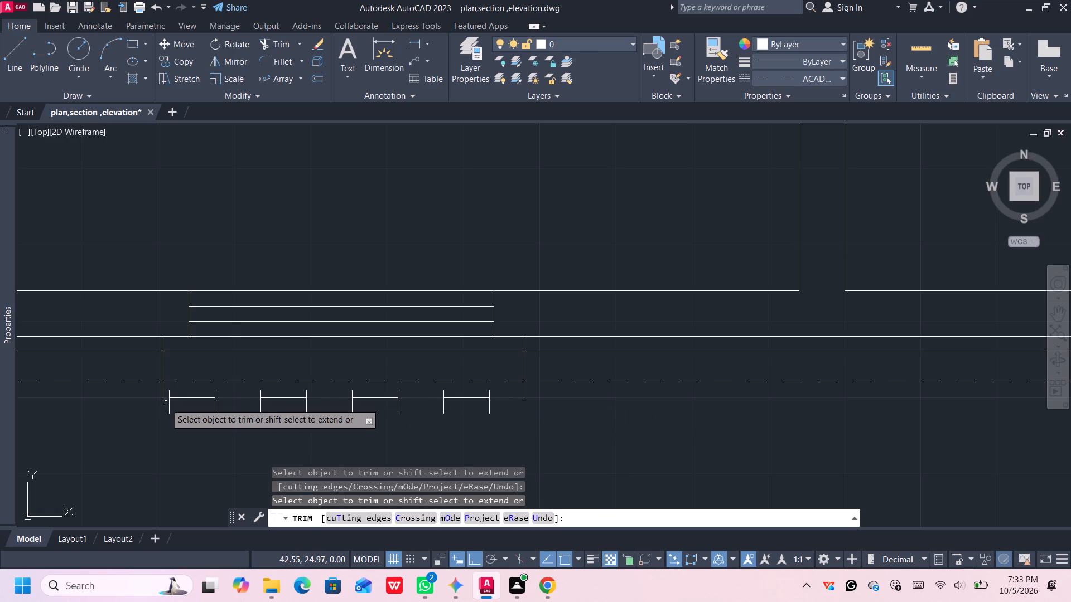
key("Escape")
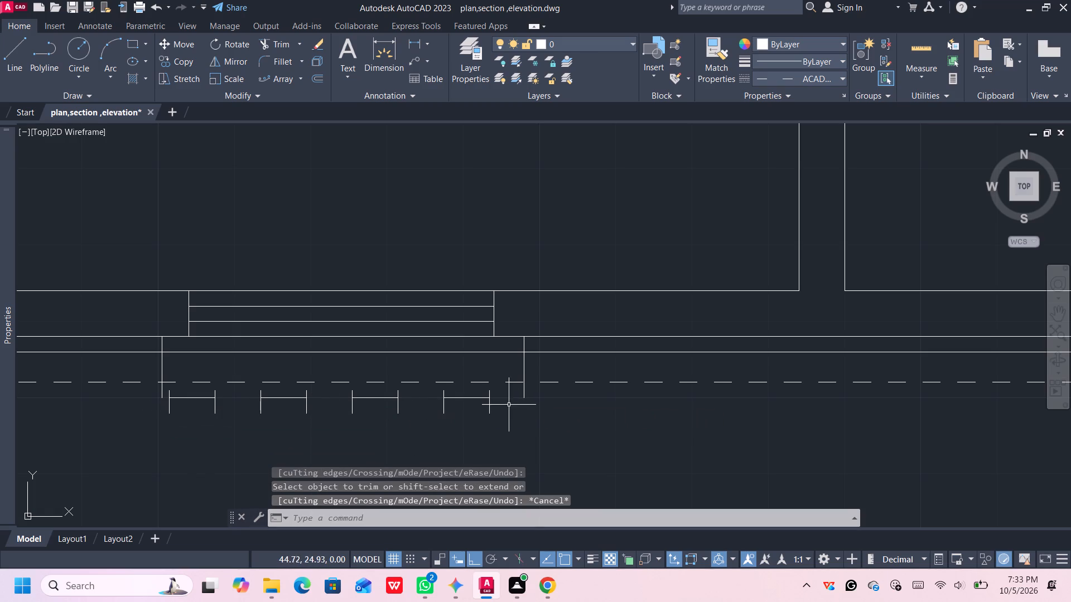
Erase all the short cutting lines along the south window outline.
left_click(507, 414)
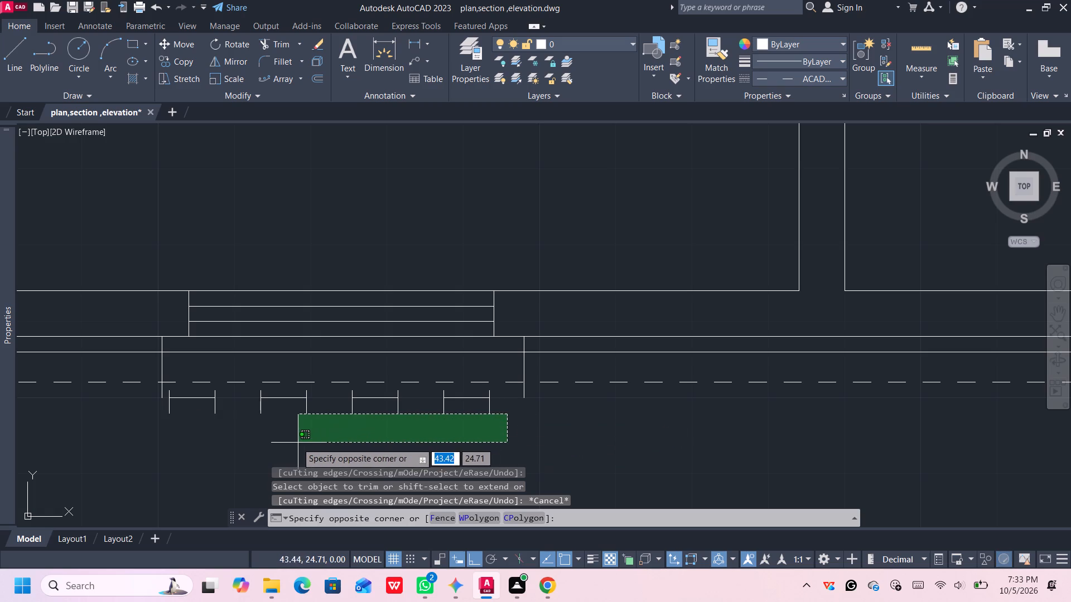
left_click(152, 438)
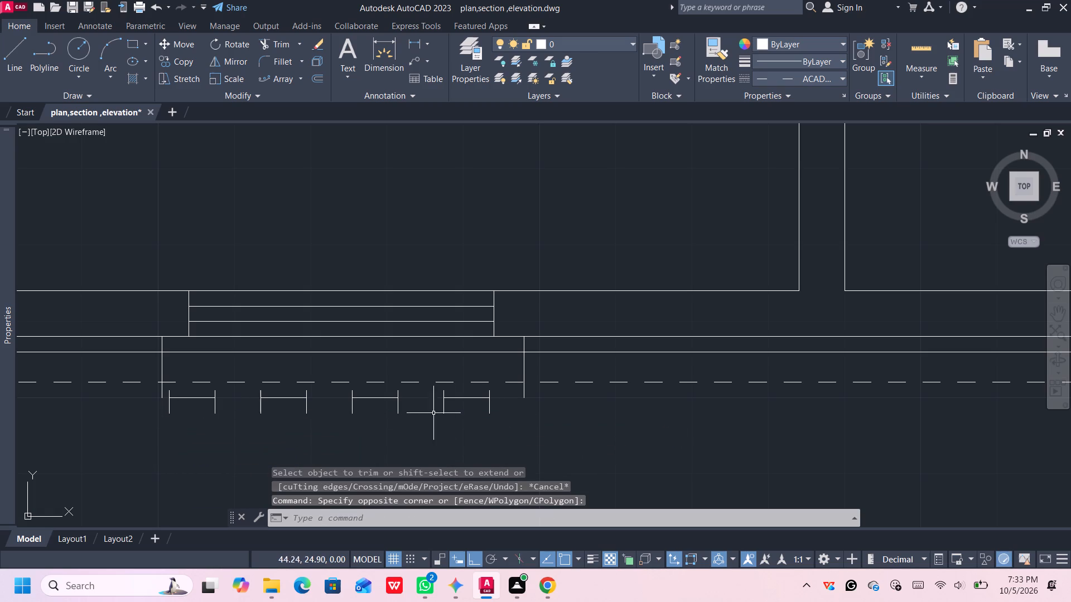
left_click_drag(502, 410, 328, 434)
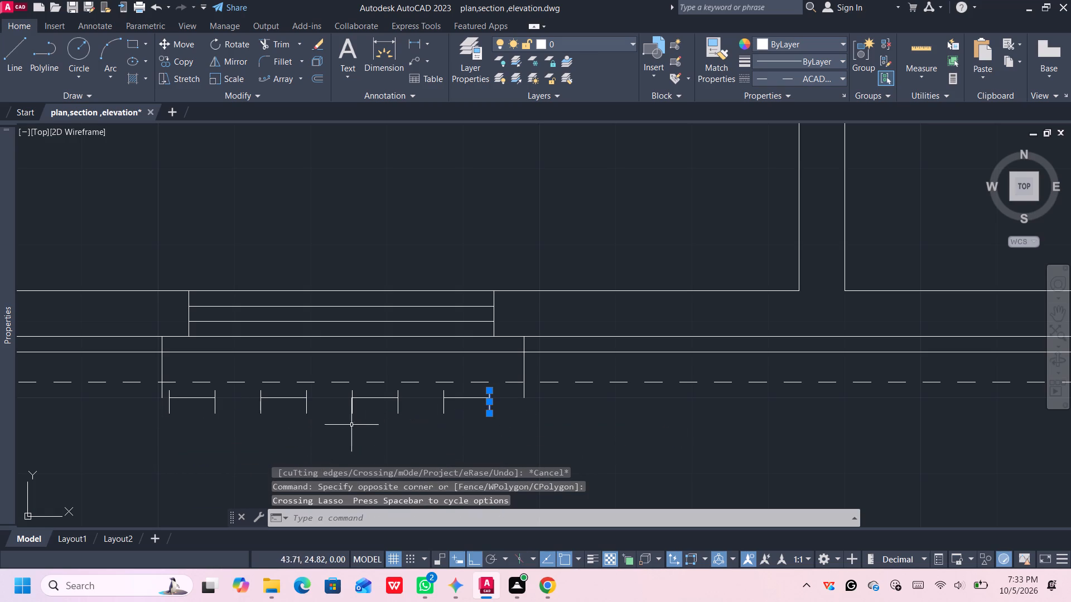
left_click_drag(453, 411, 176, 415)
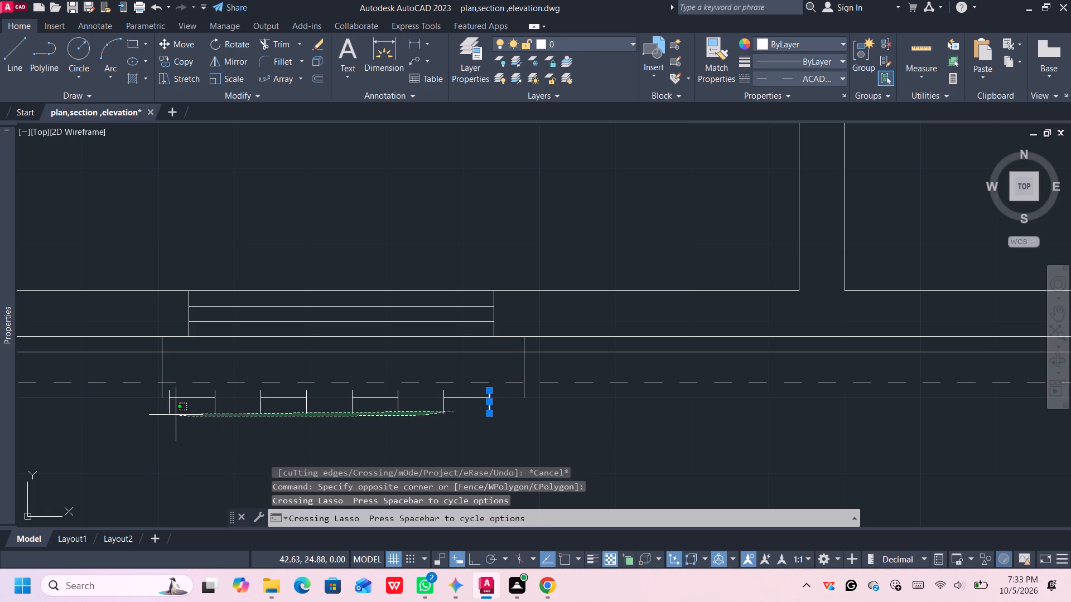
left_click_drag(264, 406, 125, 414)
key("Delete")
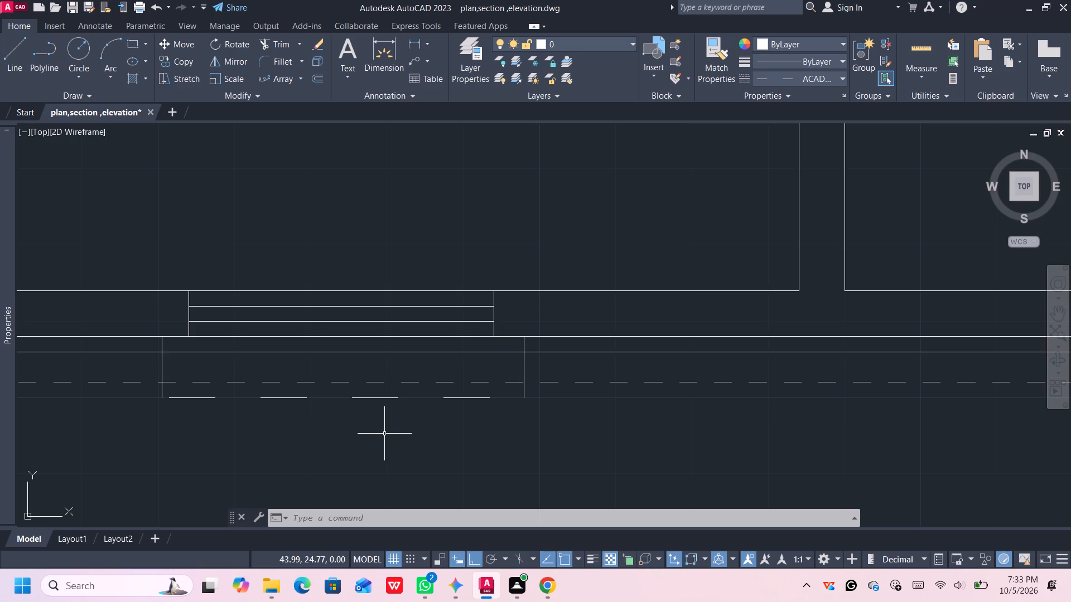
Add a vertical linear dimension across the north wall's thickness at the northeast corner, placed outside the plan to the east.
scroll(557, 372, "down", 1)
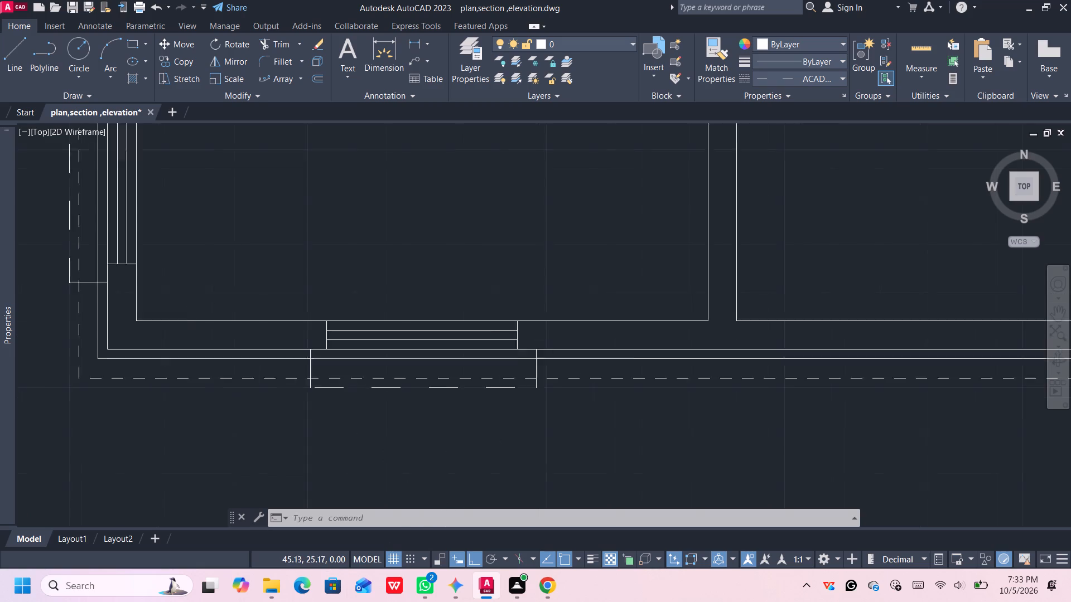
scroll(560, 370, "down", 3)
middle_click_drag(667, 285, 375, 358)
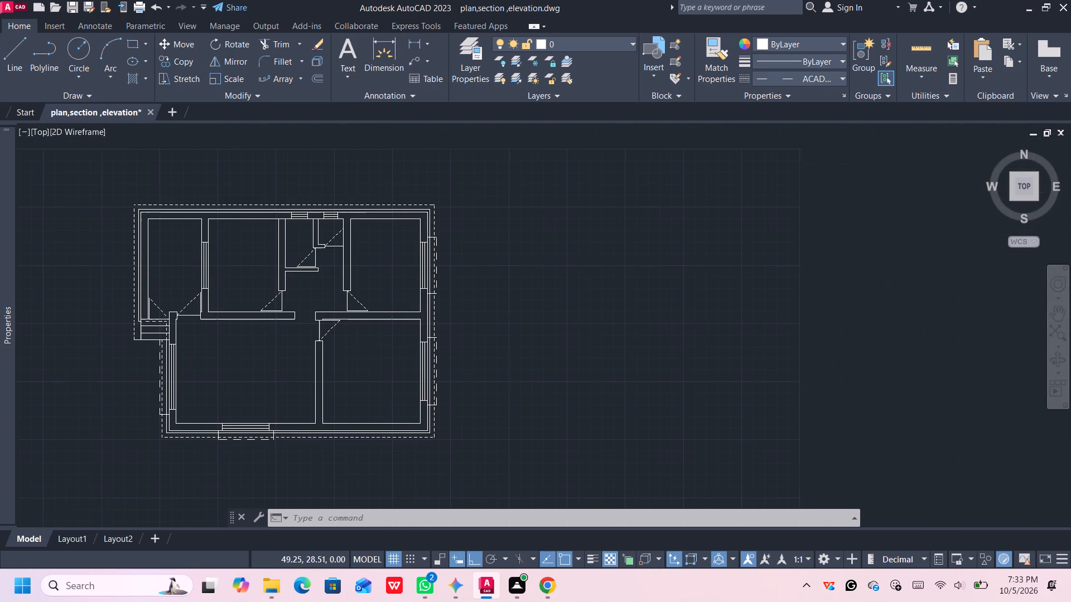
left_click(417, 39)
scroll(432, 214, "up", 1)
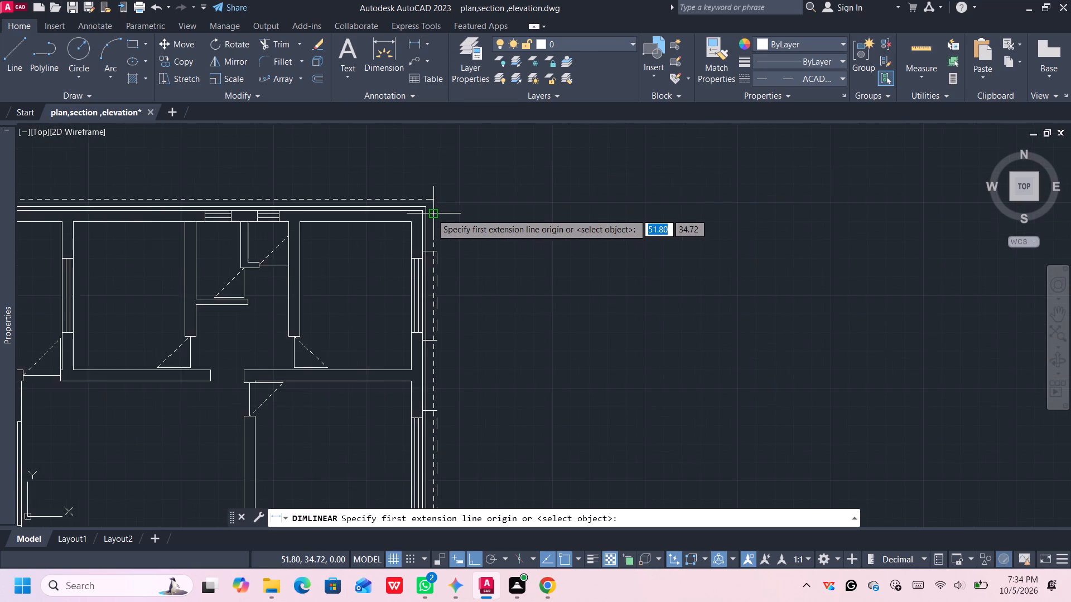
scroll(431, 213, "up", 1)
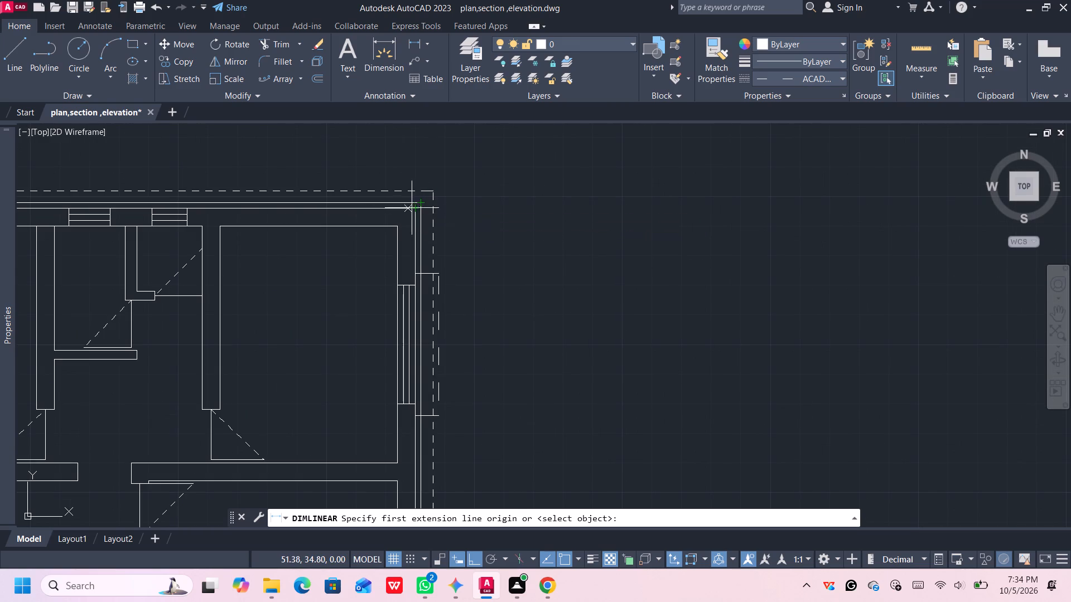
left_click(416, 211)
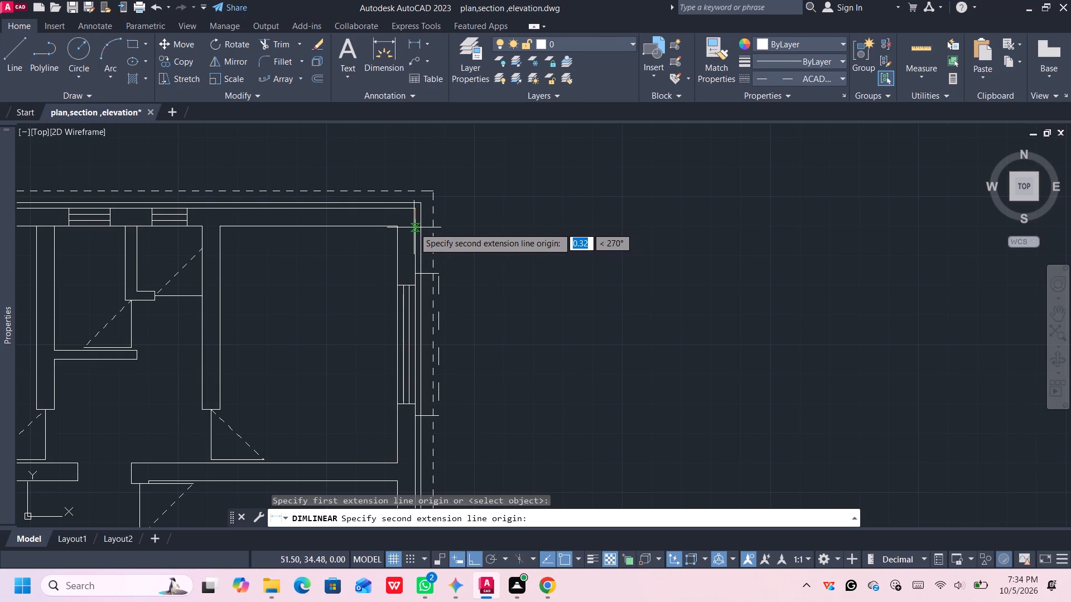
scroll(414, 227, "up", 4)
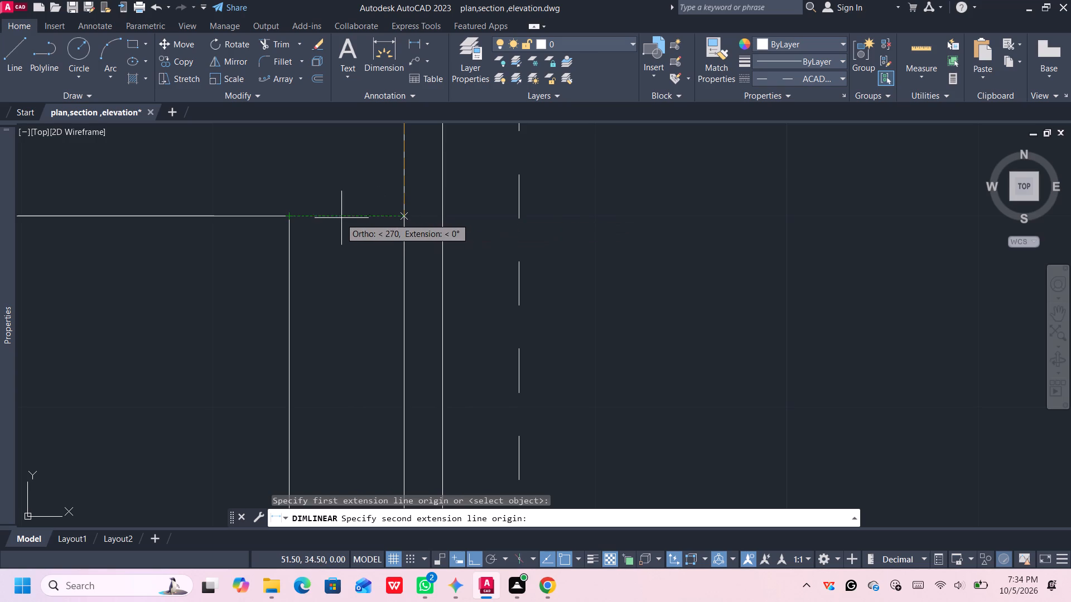
left_click(396, 216)
scroll(657, 203, "down", 3)
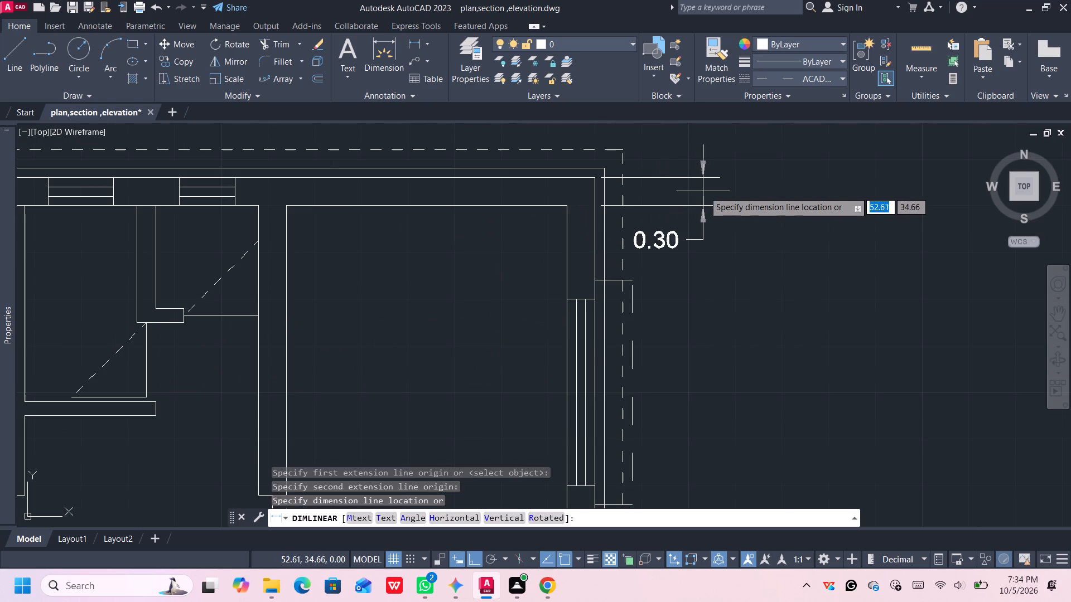
middle_click_drag(749, 191, 734, 190)
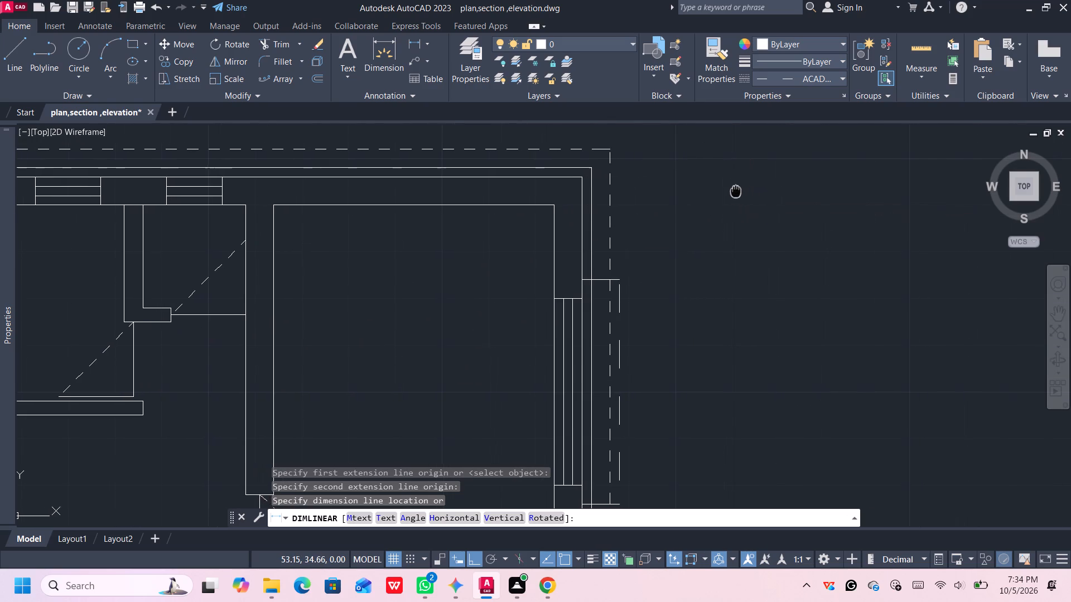
middle_click_drag(734, 190, 636, 190)
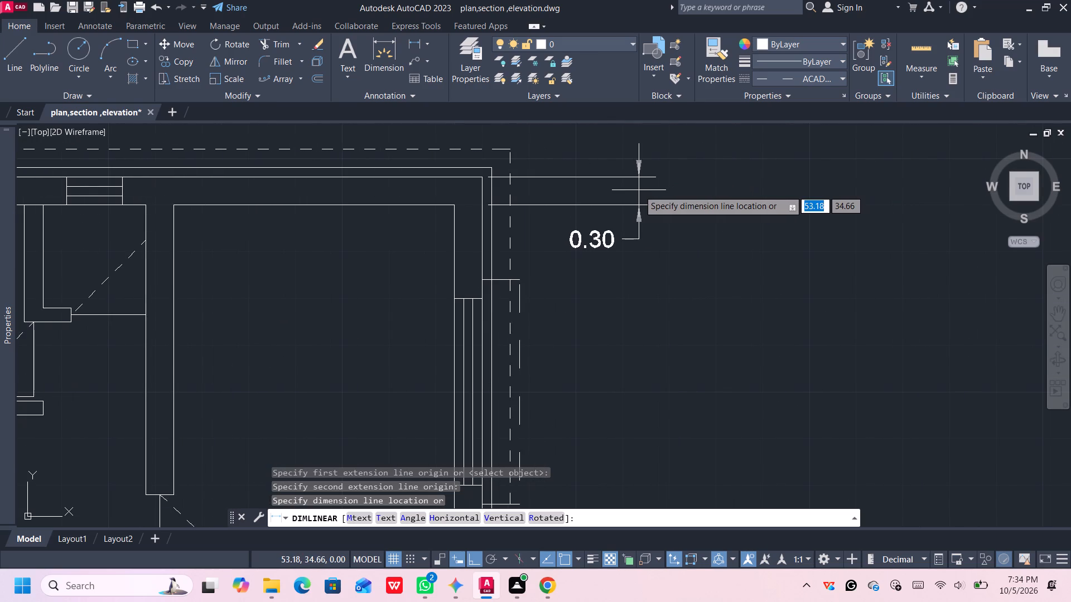
left_click(639, 189)
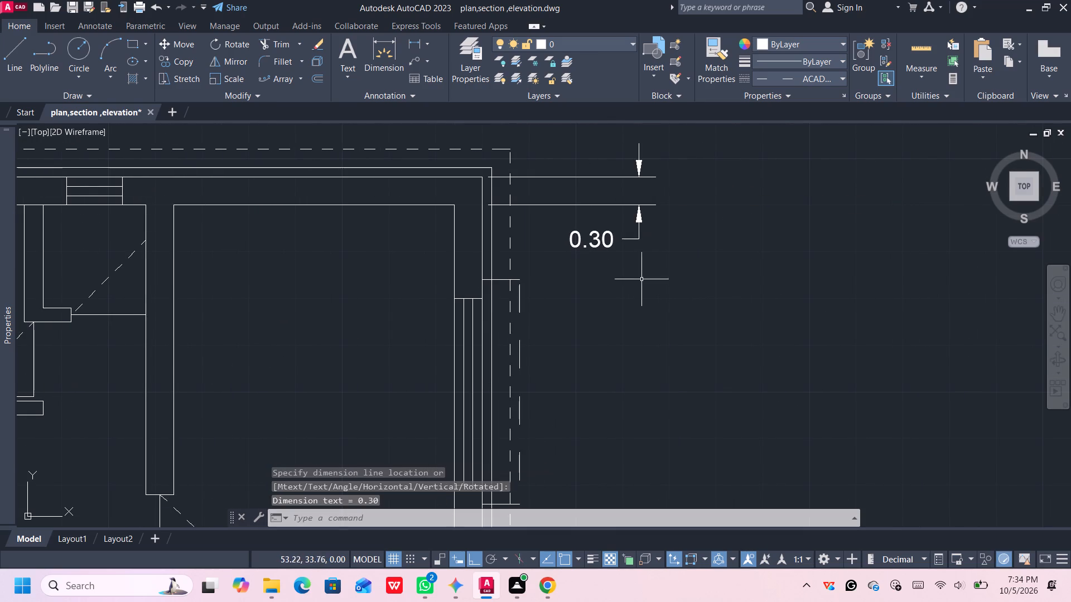
Add a vertical linear dimension along the northeast room's inner east side, in line with the north wall's thickness dimension.
scroll(641, 280, "down", 1)
middle_click_drag(644, 293, 638, 229)
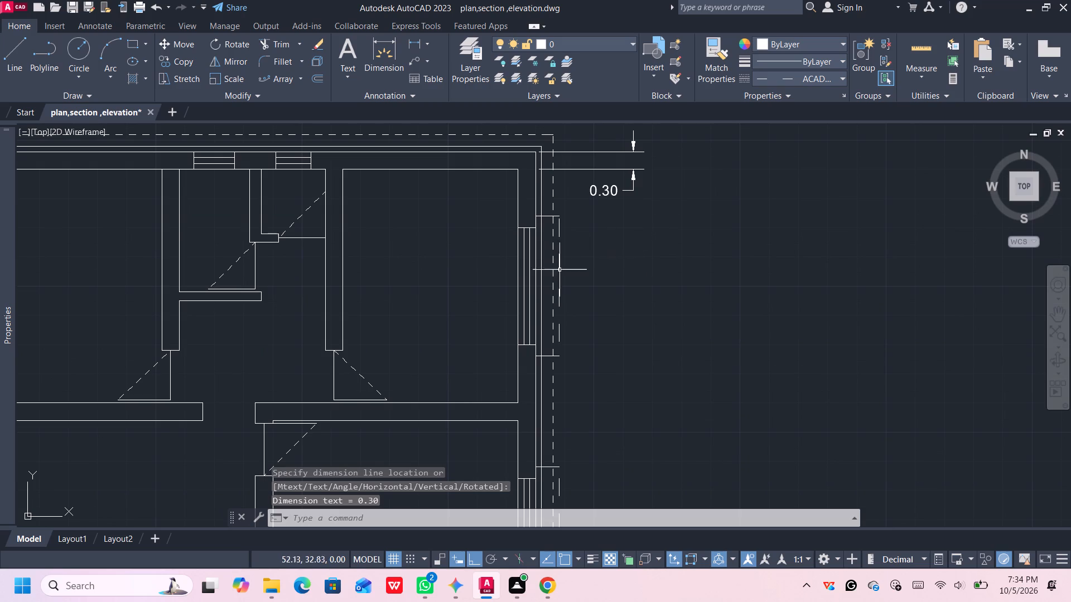
scroll(536, 276, "down", 1)
middle_click_drag(475, 282, 510, 208)
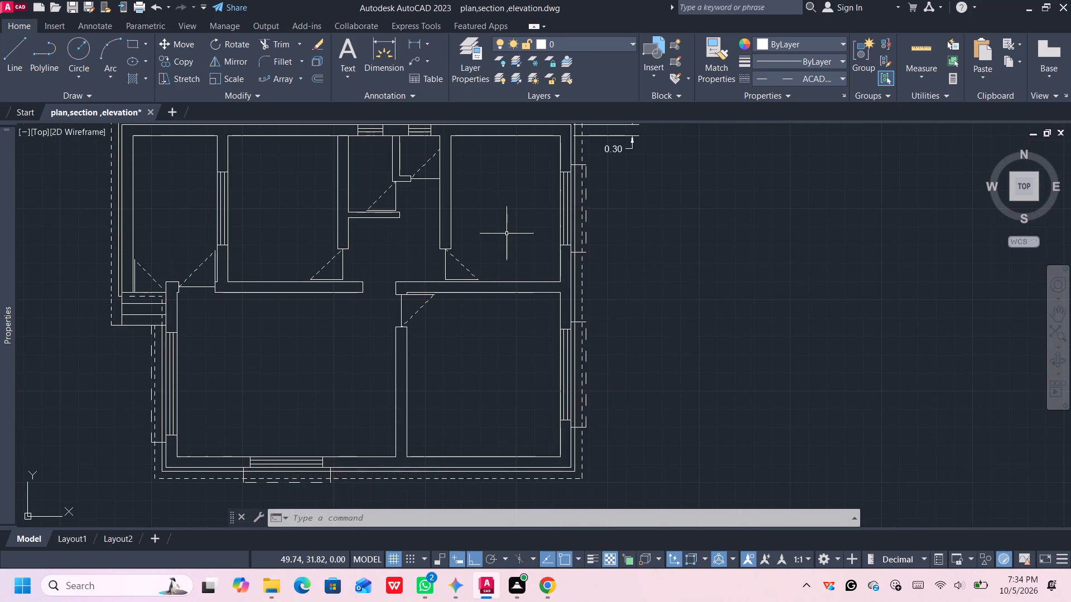
middle_click_drag(535, 210, 516, 220)
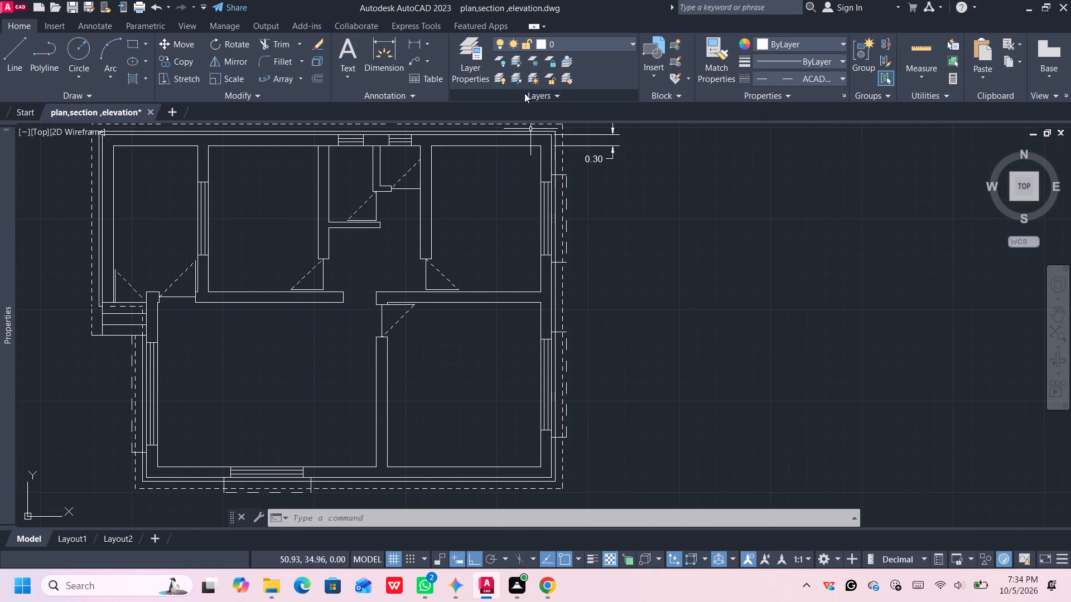
left_click(409, 33)
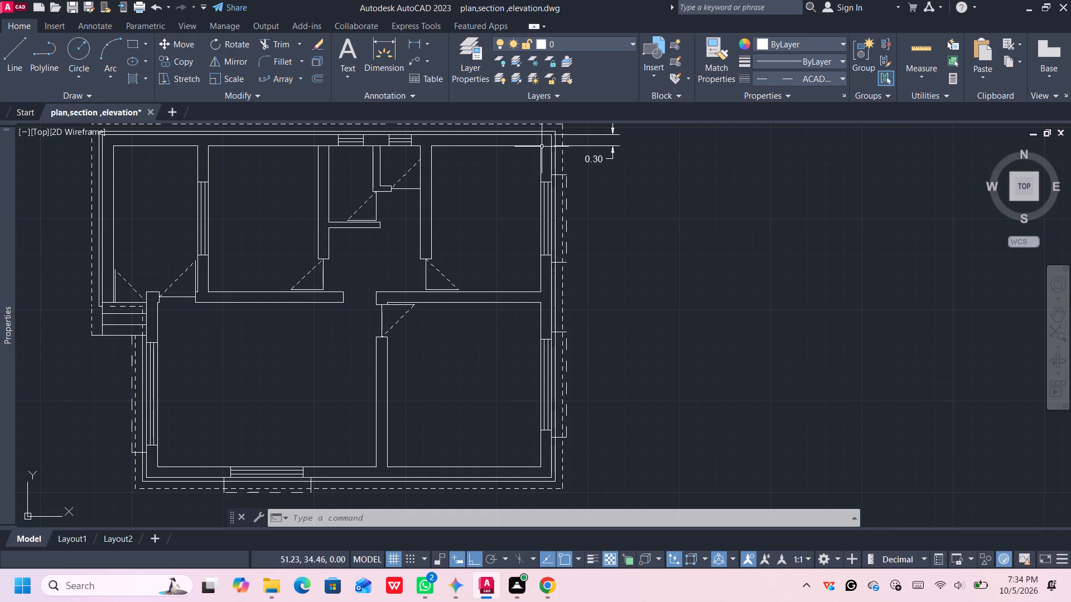
left_click(411, 41)
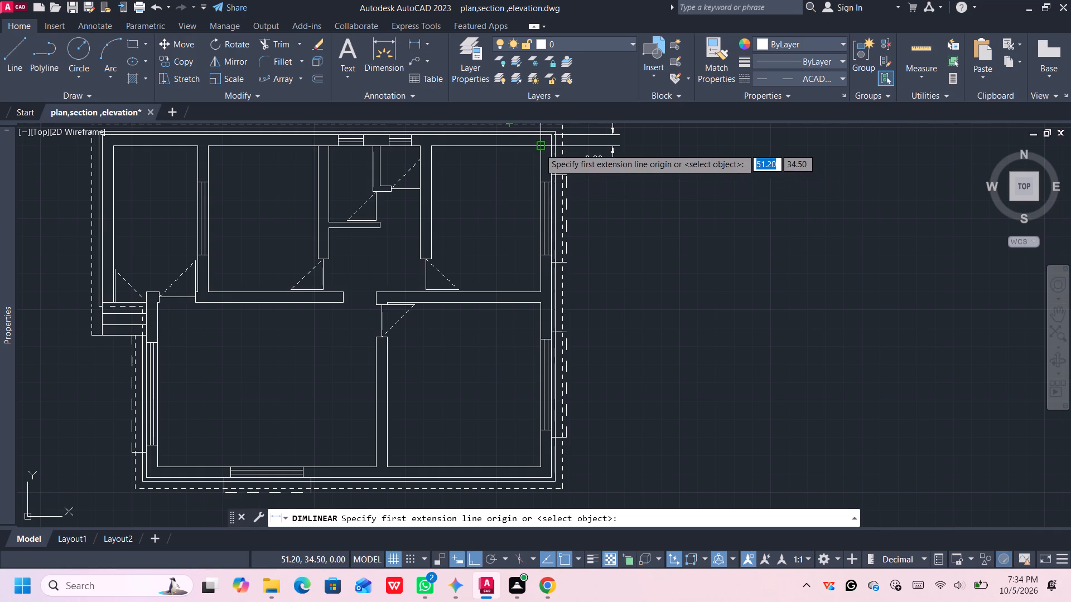
left_click(539, 148)
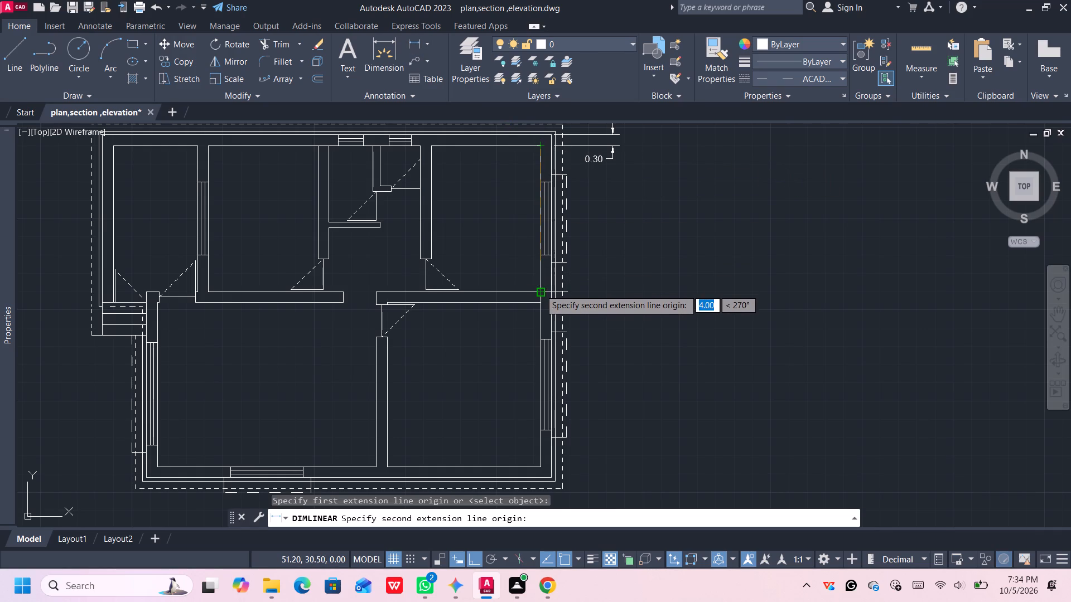
left_click(540, 289)
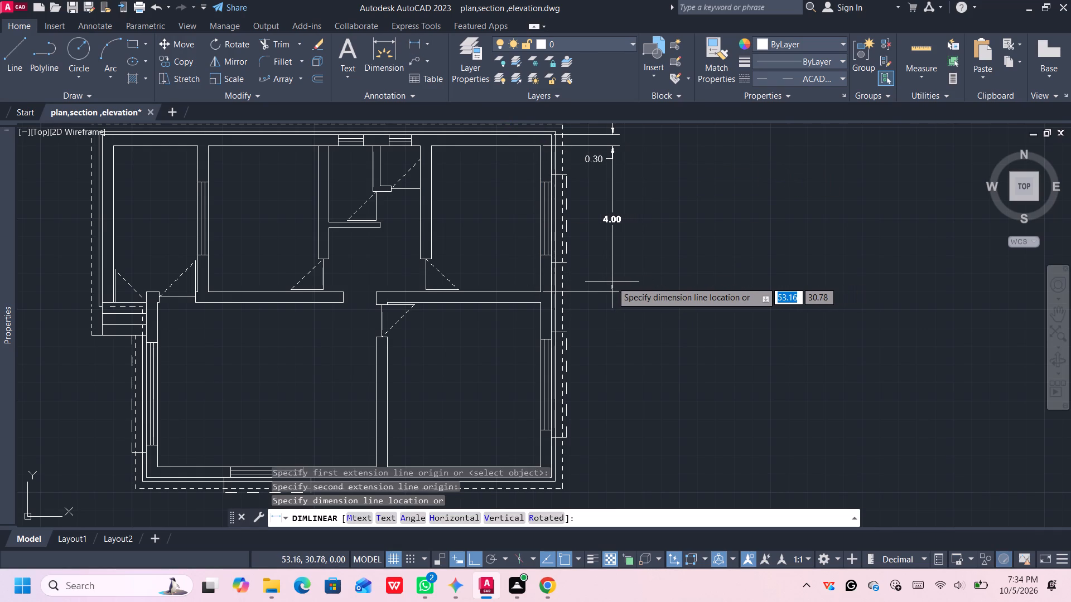
left_click(612, 281)
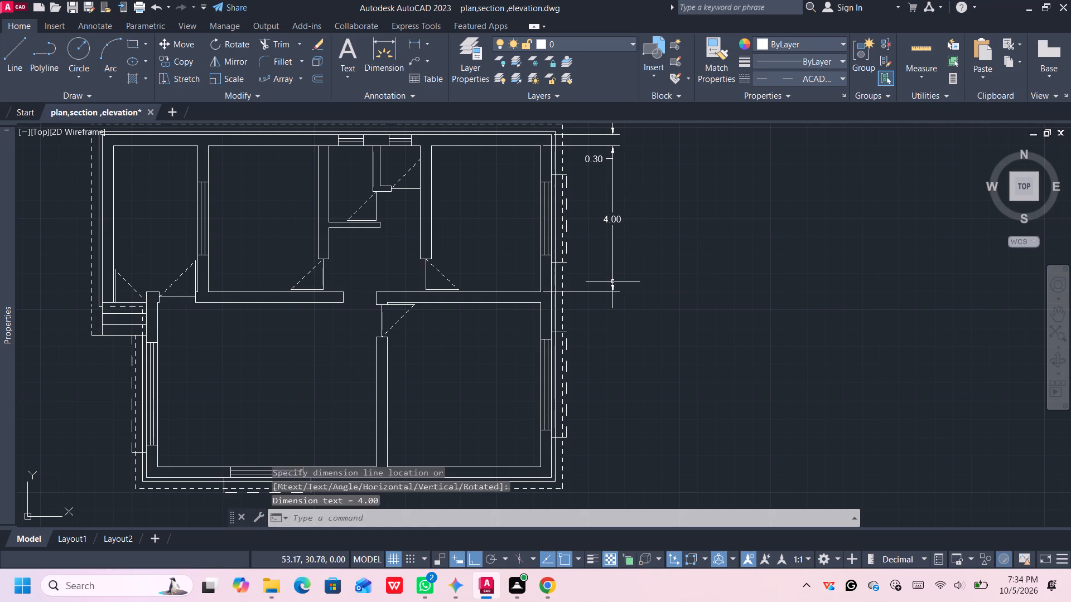
Dimension the thickness of the interior wall between the northeast and southeast rooms, continuing the vertical chain east of the plan.
middle_click_drag(593, 371, 586, 309)
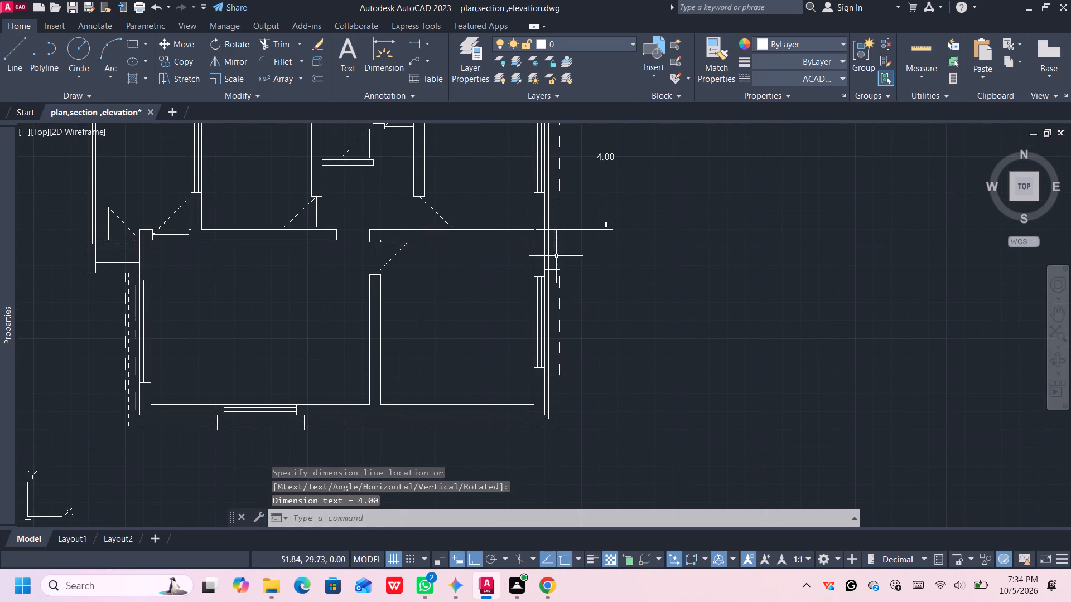
scroll(539, 229, "up", 3)
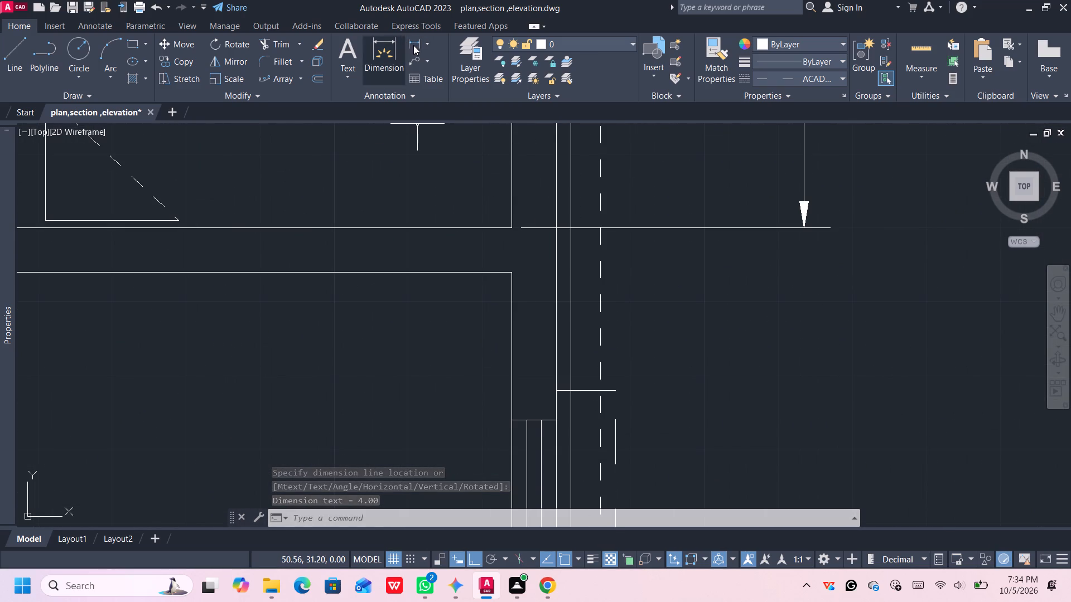
left_click(413, 45)
left_click(509, 227)
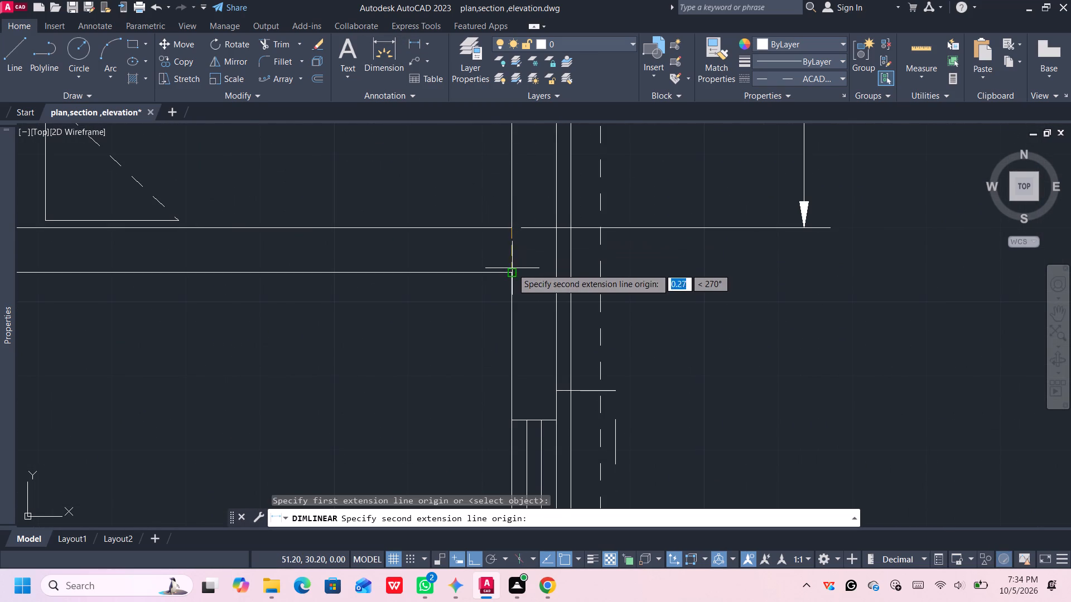
left_click(512, 270)
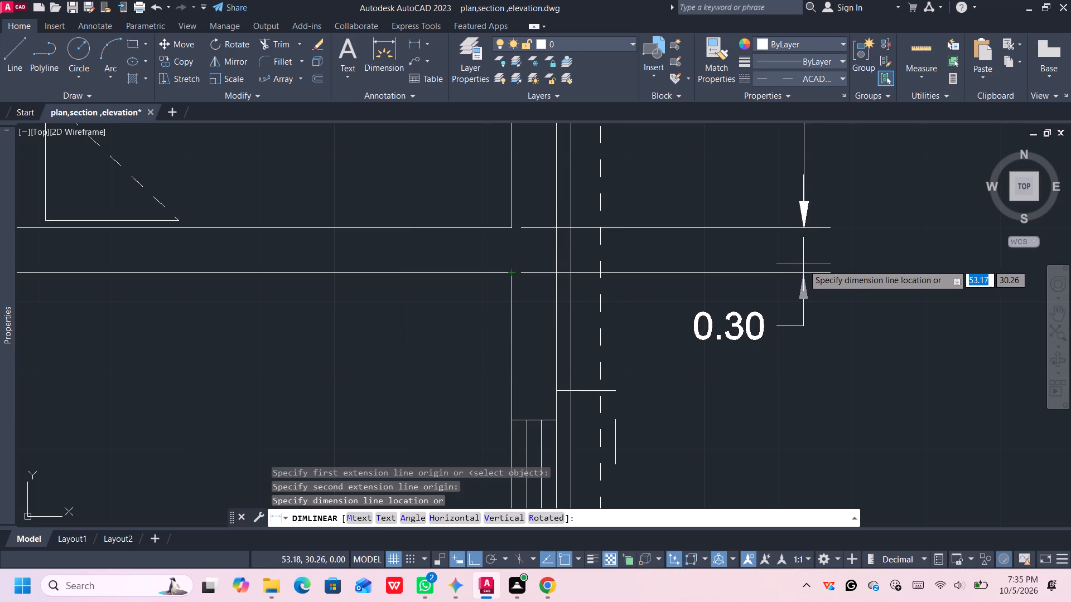
left_click(803, 264)
Add a vertical linear dimension along the southeast room's inner east side, in line with the east dimension chain.
scroll(803, 351, "down", 3)
middle_click_drag(801, 366, 760, 273)
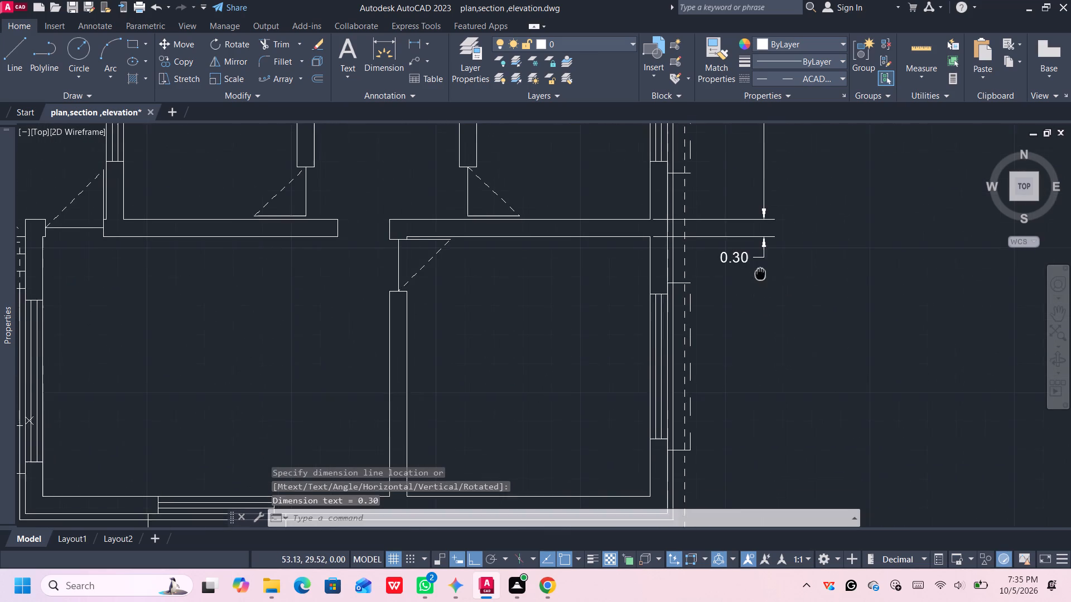
scroll(767, 292, "down", 1)
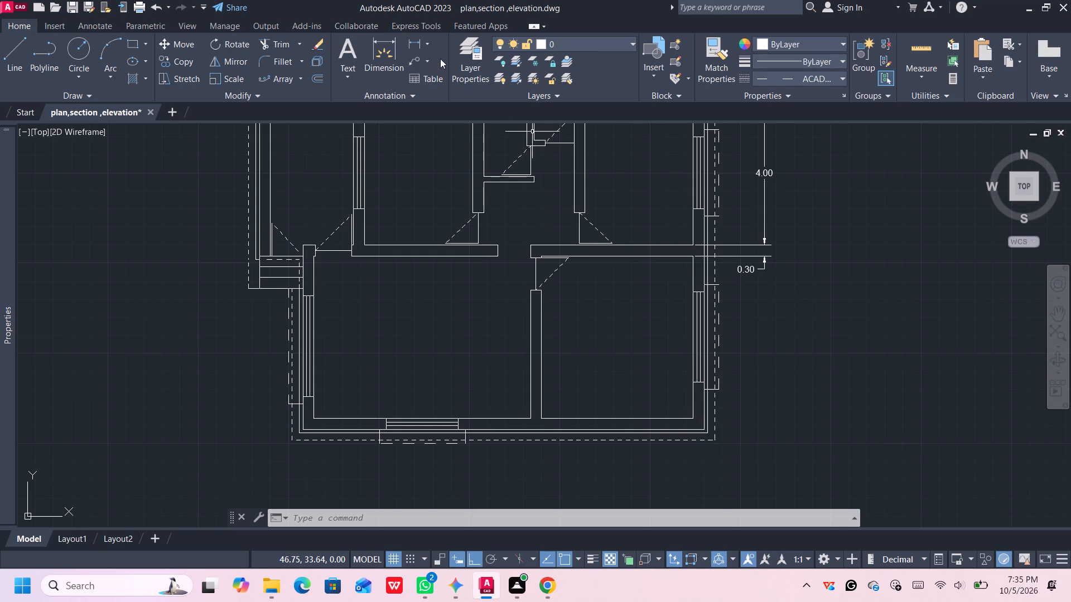
left_click(416, 44)
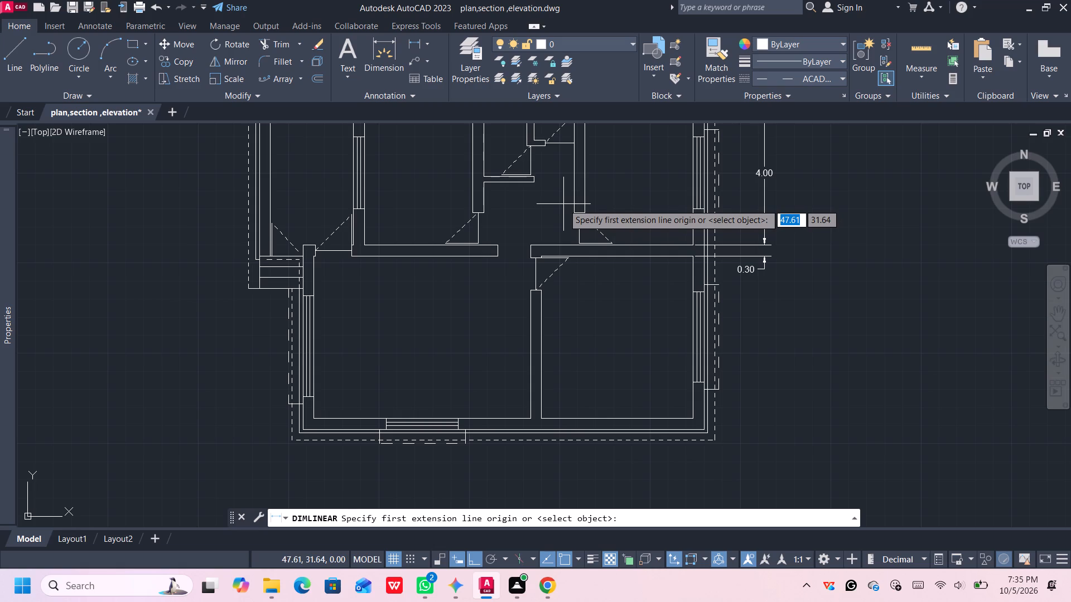
left_click(693, 257)
left_click(694, 417)
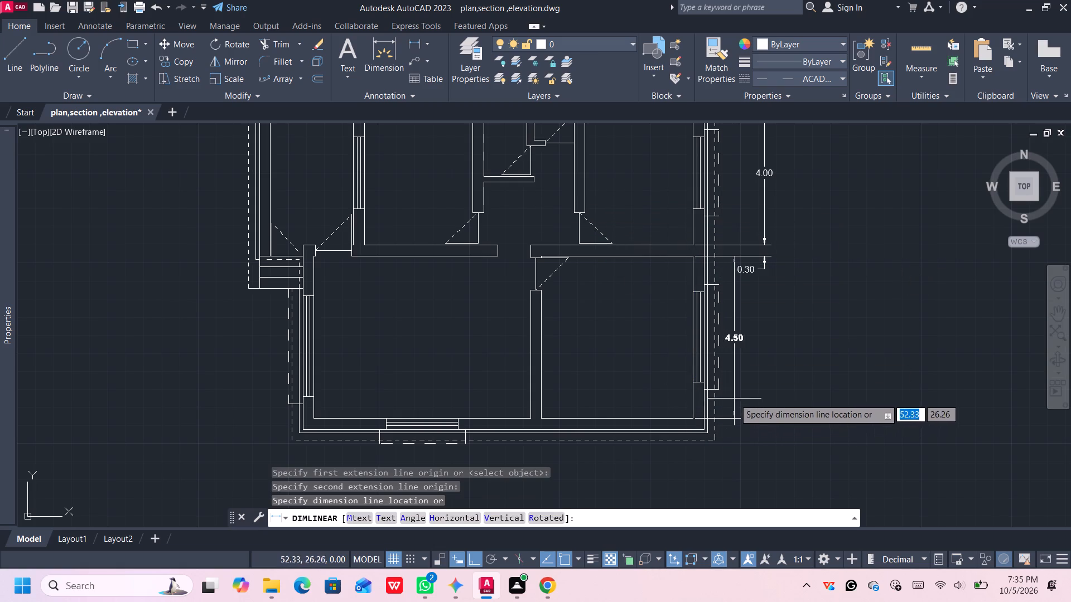
left_click(764, 385)
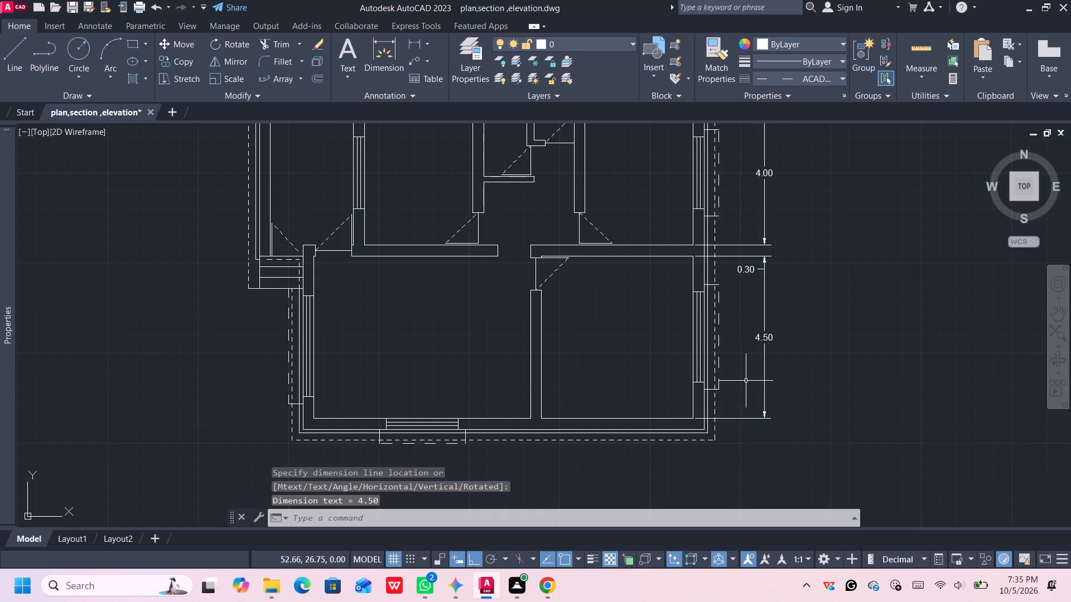
Dimension the south wall's thickness at the southeast corner, finishing the vertical chain east of the plan.
middle_click_drag(759, 452, 757, 449)
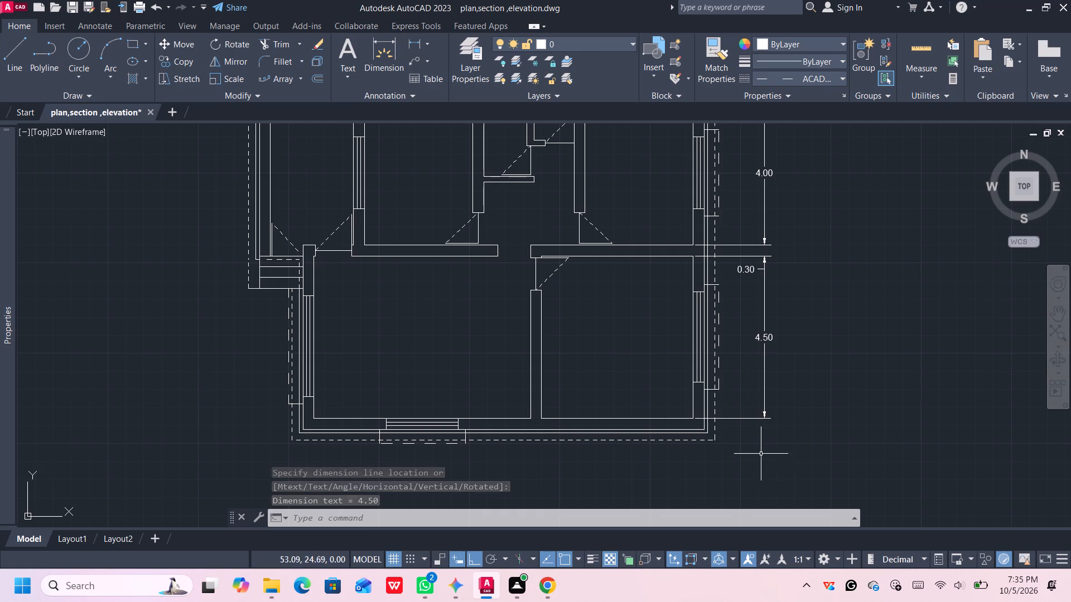
middle_click_drag(757, 449, 716, 393)
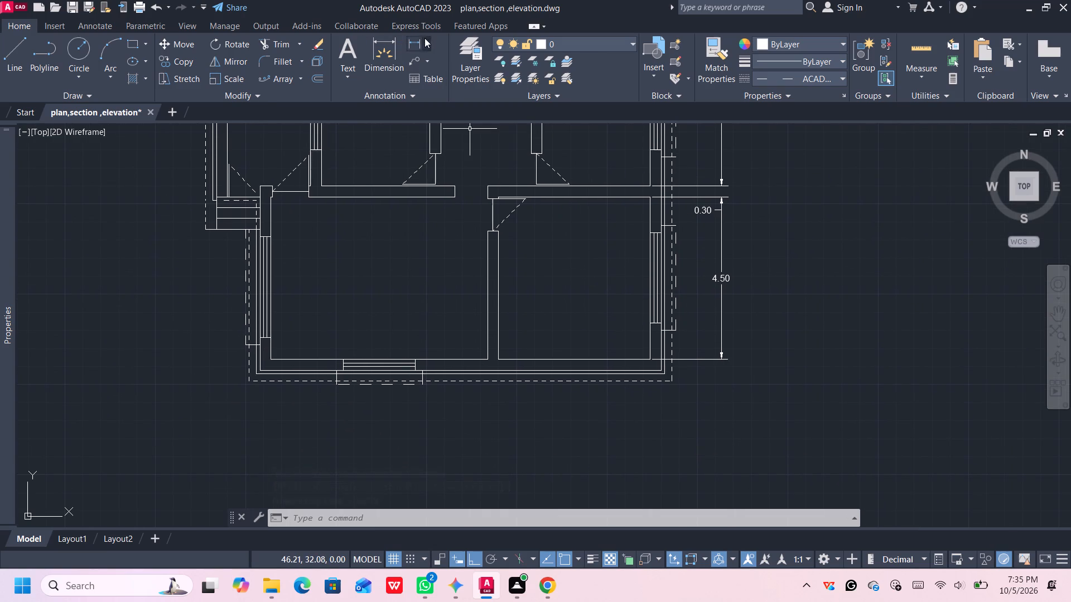
left_click(414, 38)
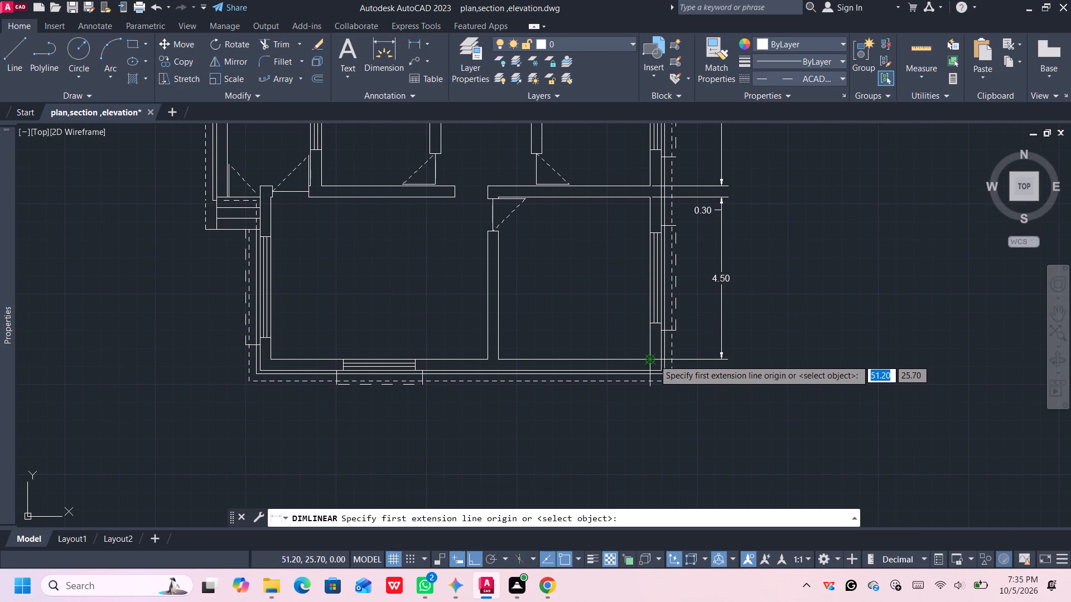
left_click(652, 359)
left_click(651, 368)
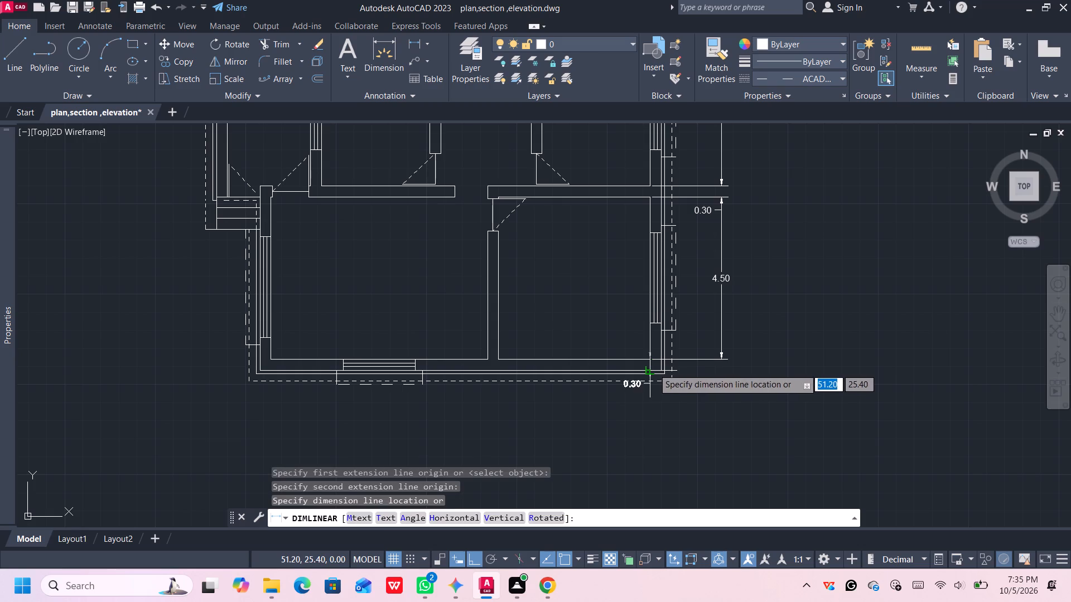
left_click(720, 363)
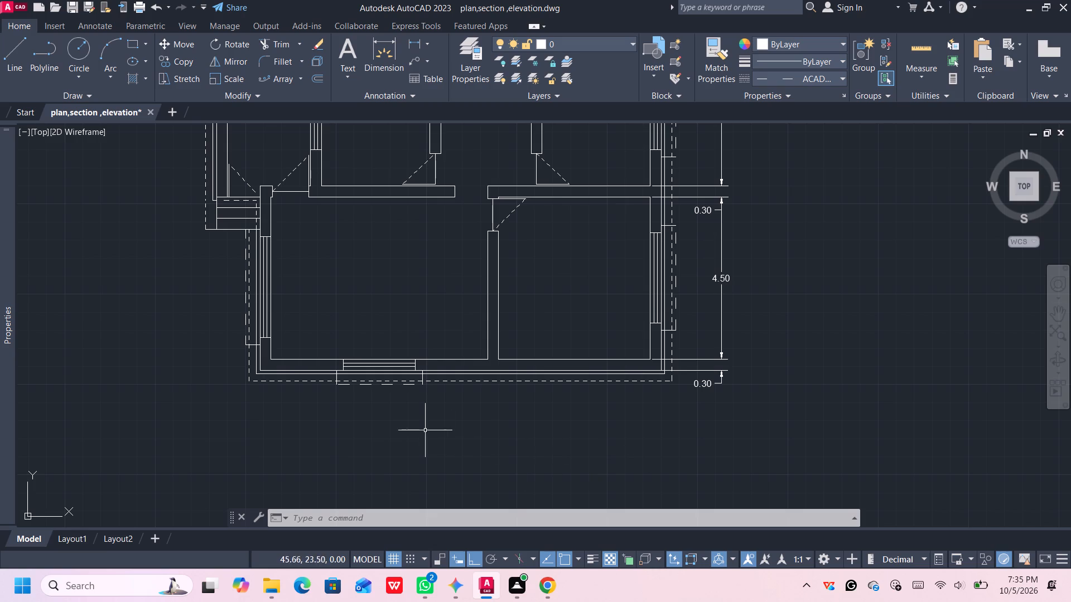
Add a horizontal linear dimension across the southwest room's inner width, placed outside the plan to the south.
left_click(411, 45)
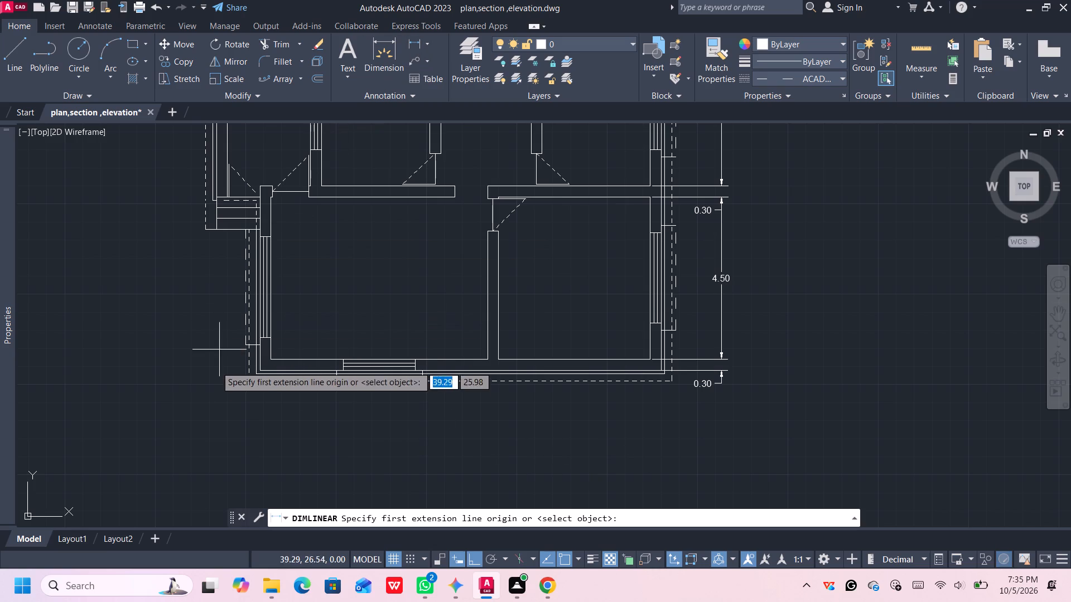
left_click(270, 360)
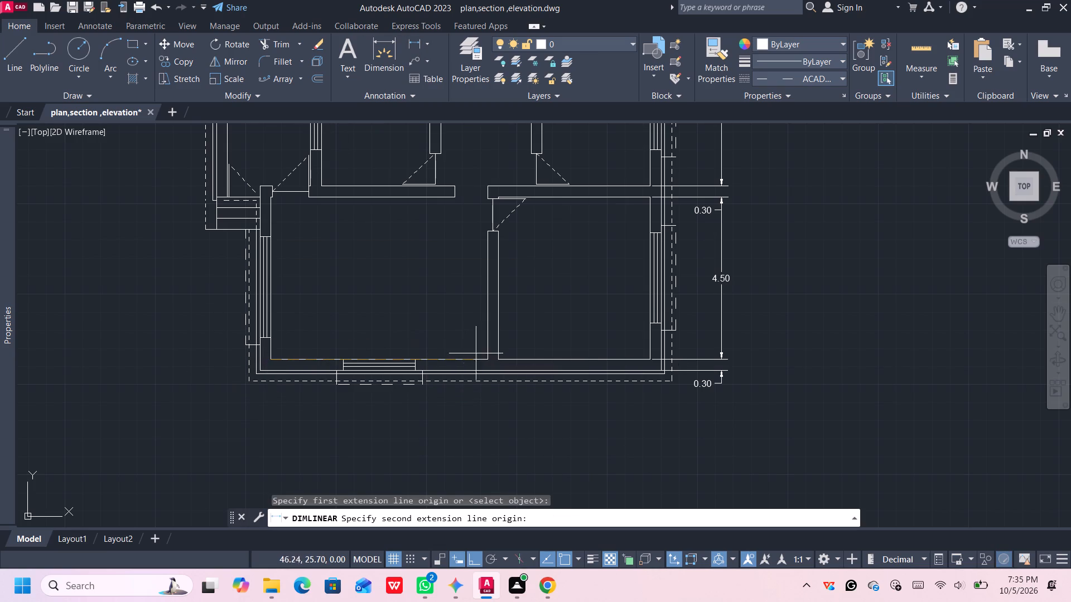
left_click(485, 360)
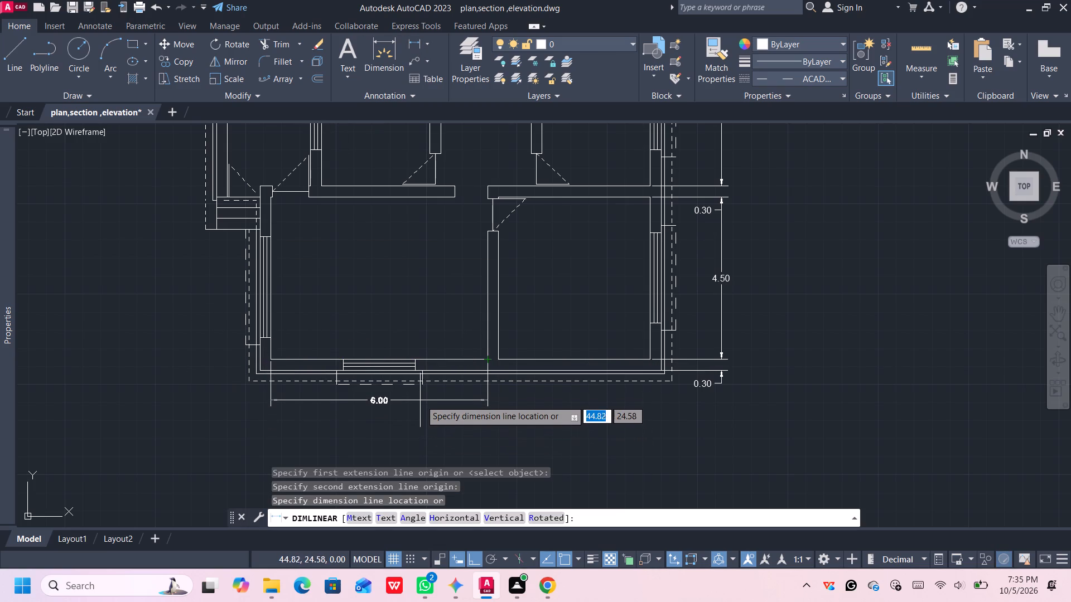
left_click(429, 429)
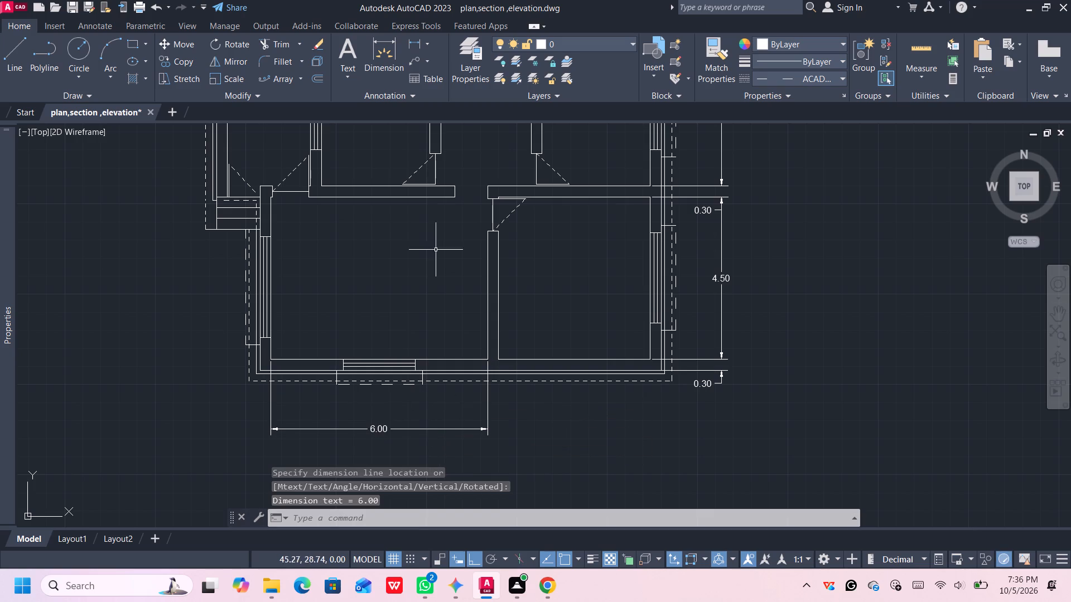
Dimension the west wall's thickness at the southwest corner, in line with the southwest room's width dimension.
left_click(412, 41)
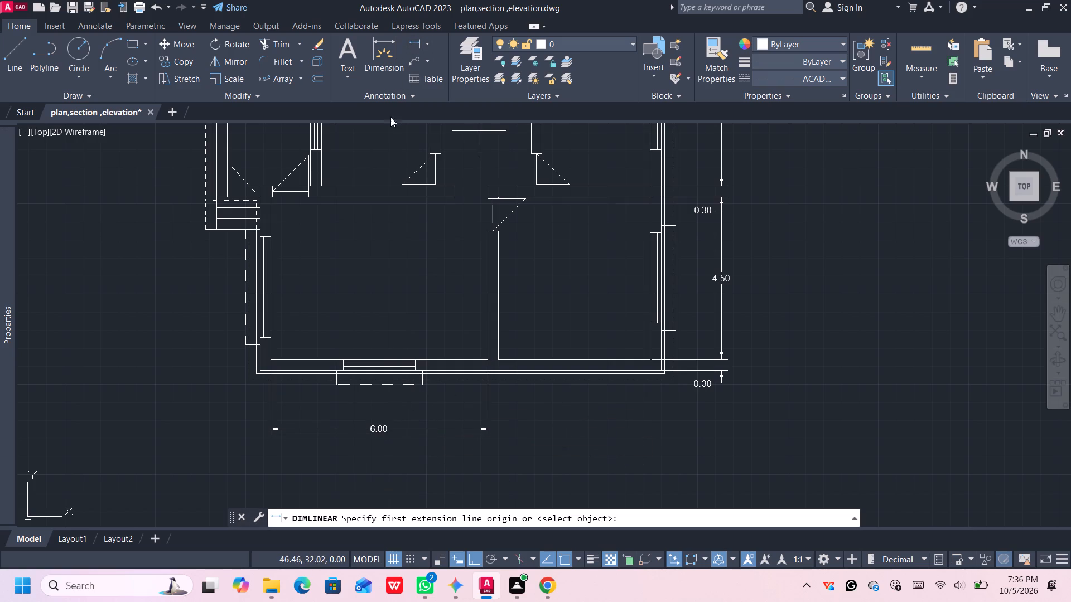
left_click(268, 358)
left_click(260, 357)
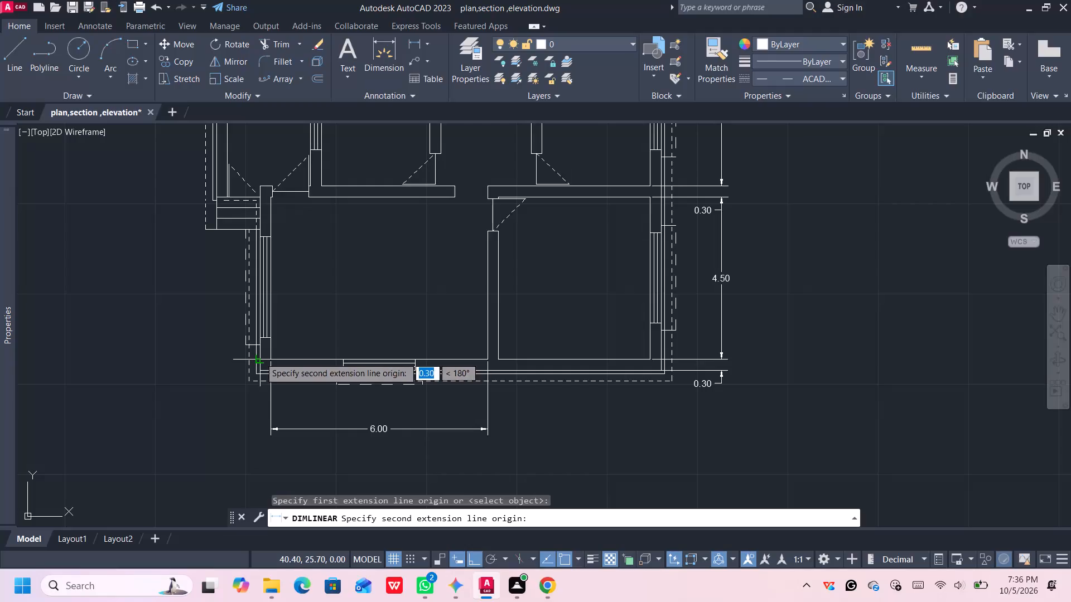
left_click(260, 429)
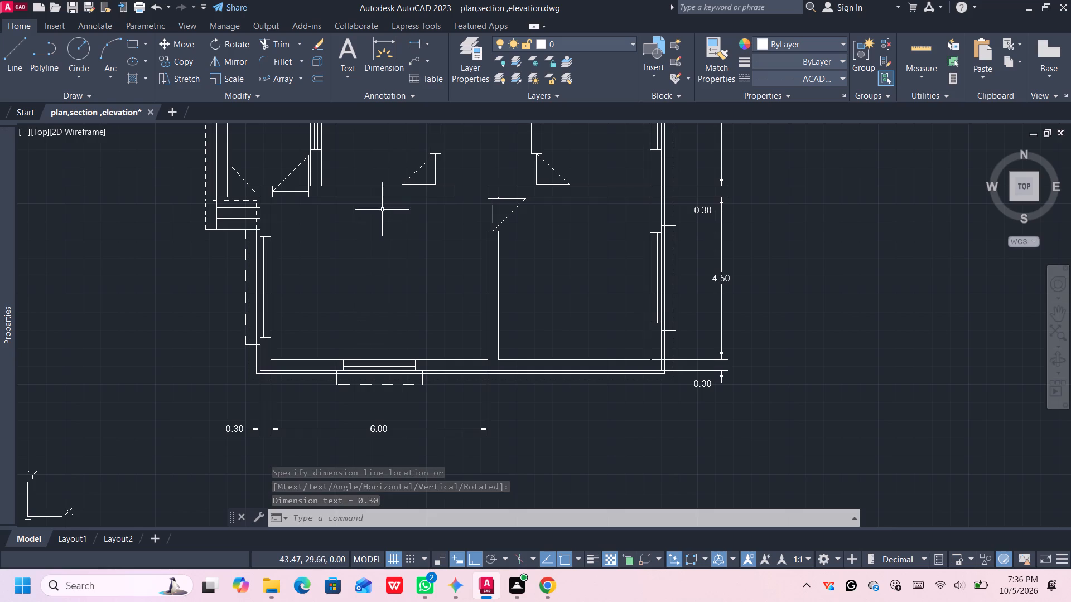
Dimension the thickness of the partition between the two southern rooms, in line with the dimensions south of the plan.
left_click(414, 41)
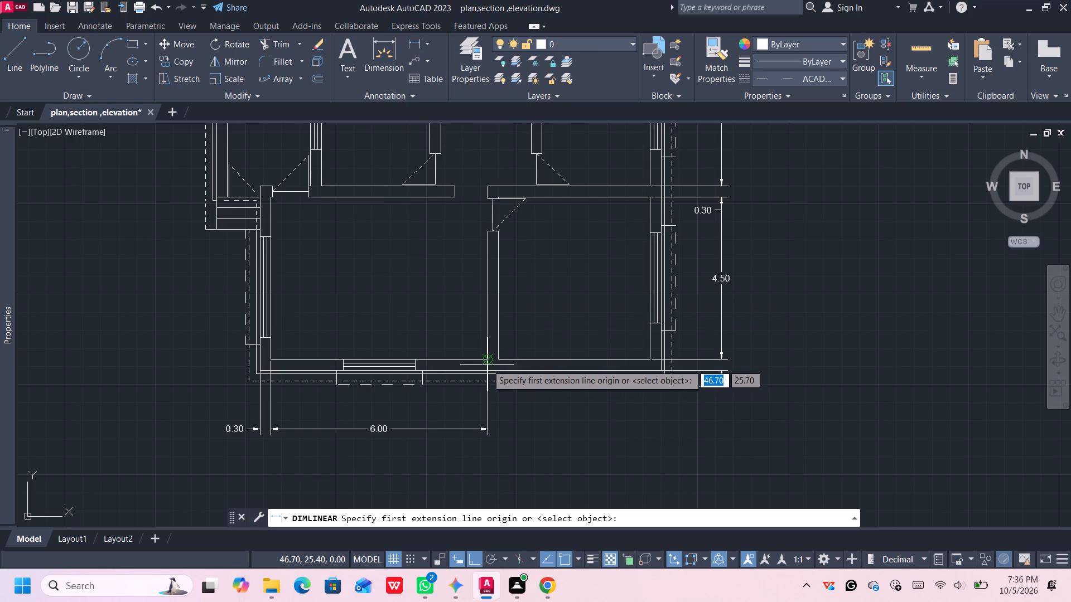
left_click(487, 362)
left_click(496, 362)
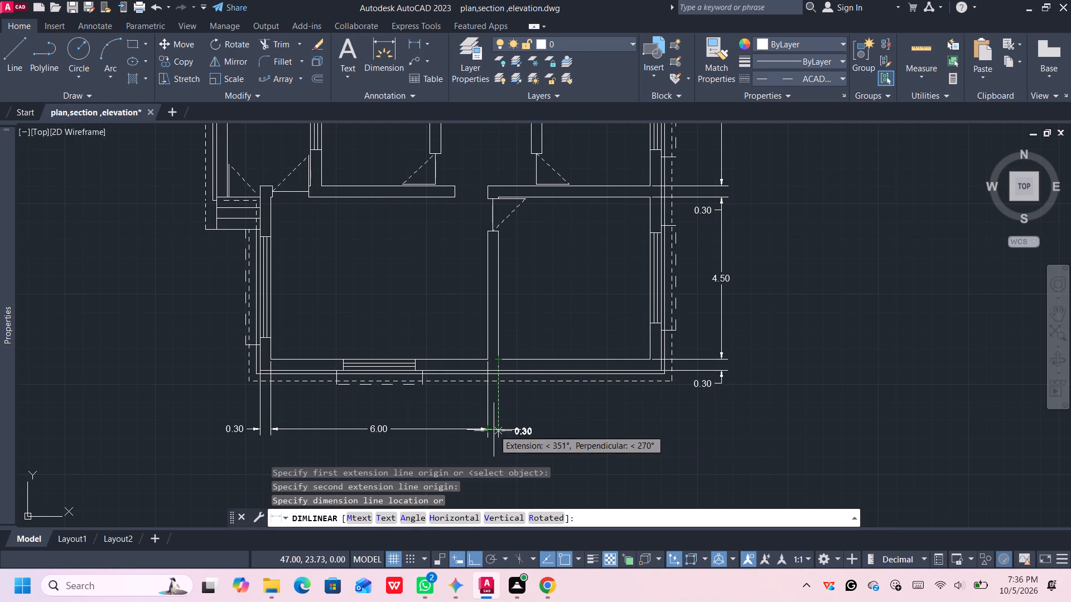
left_click(493, 429)
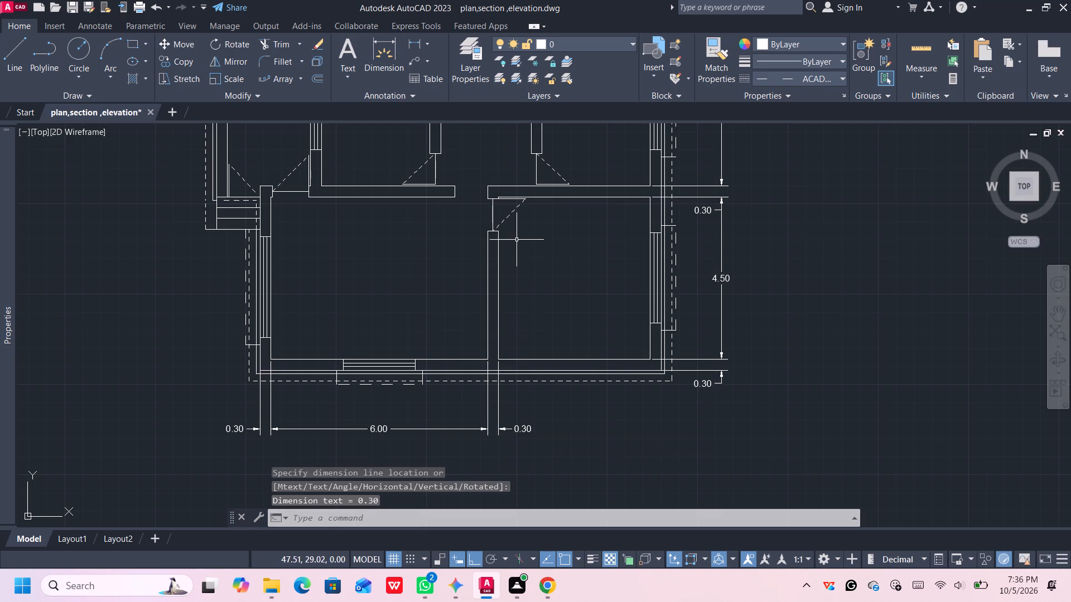
Add a horizontal linear dimension across the southeast room's inner width, placed outside the plan to the south.
left_click(411, 41)
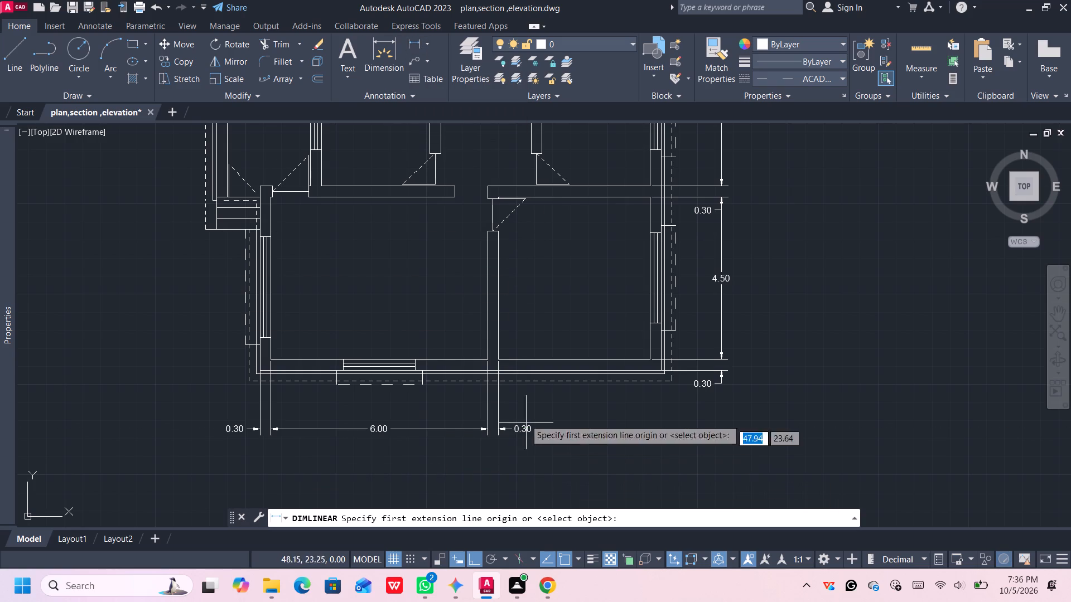
left_click(501, 360)
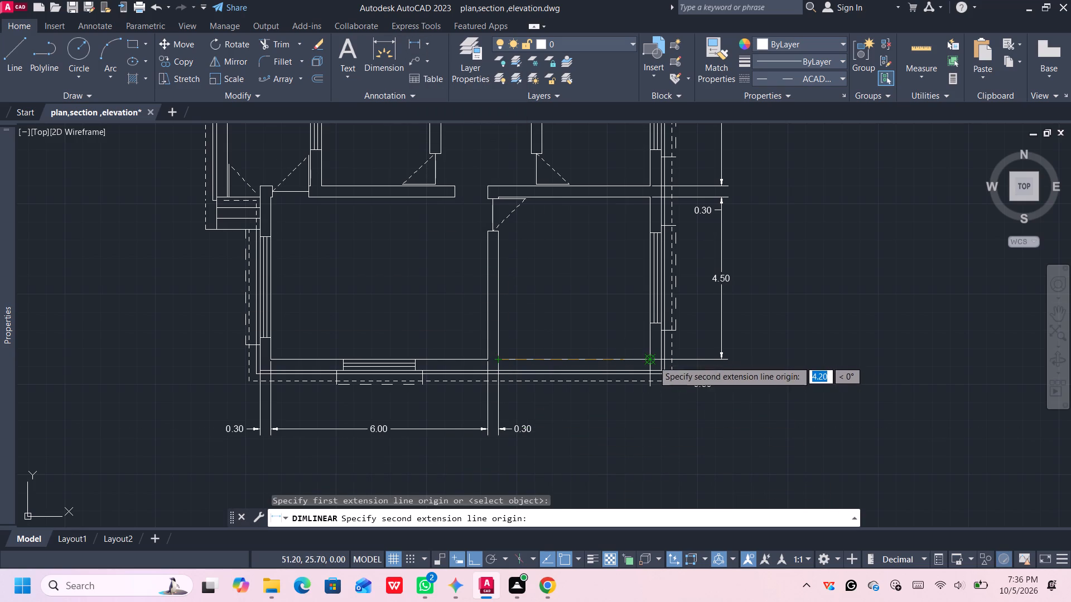
left_click(652, 361)
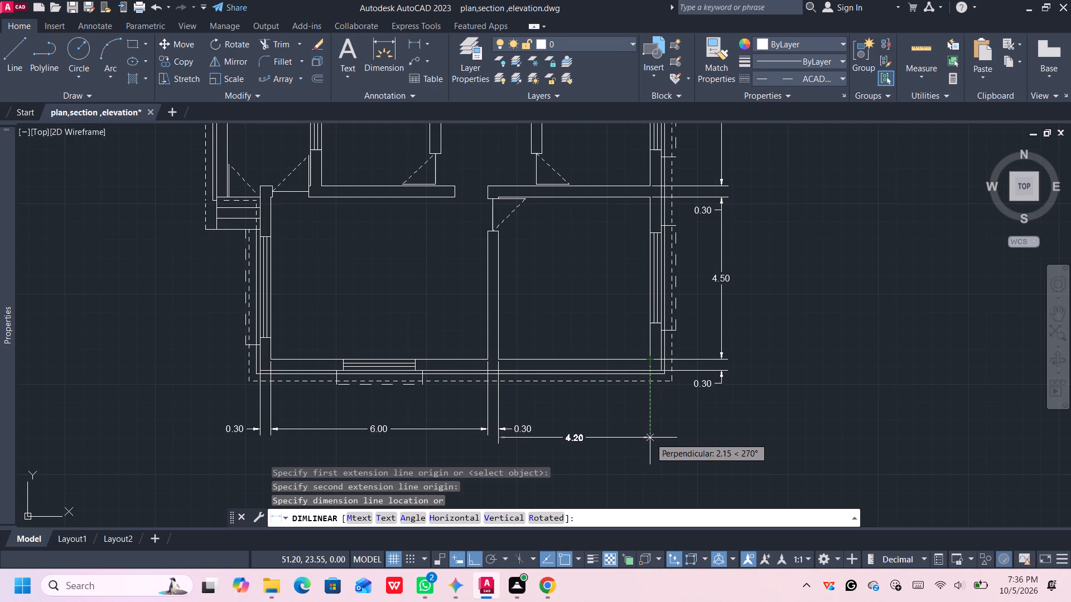
left_click(650, 438)
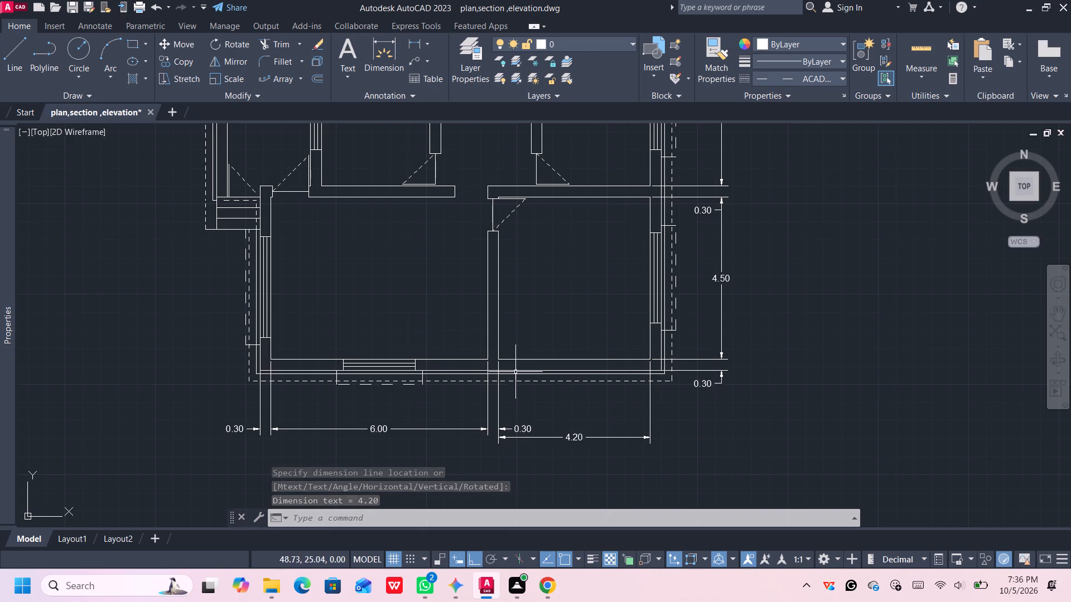
Dimension the plan's overall outer width along the south wall, placed south of the room and wall dimensions.
left_click(410, 40)
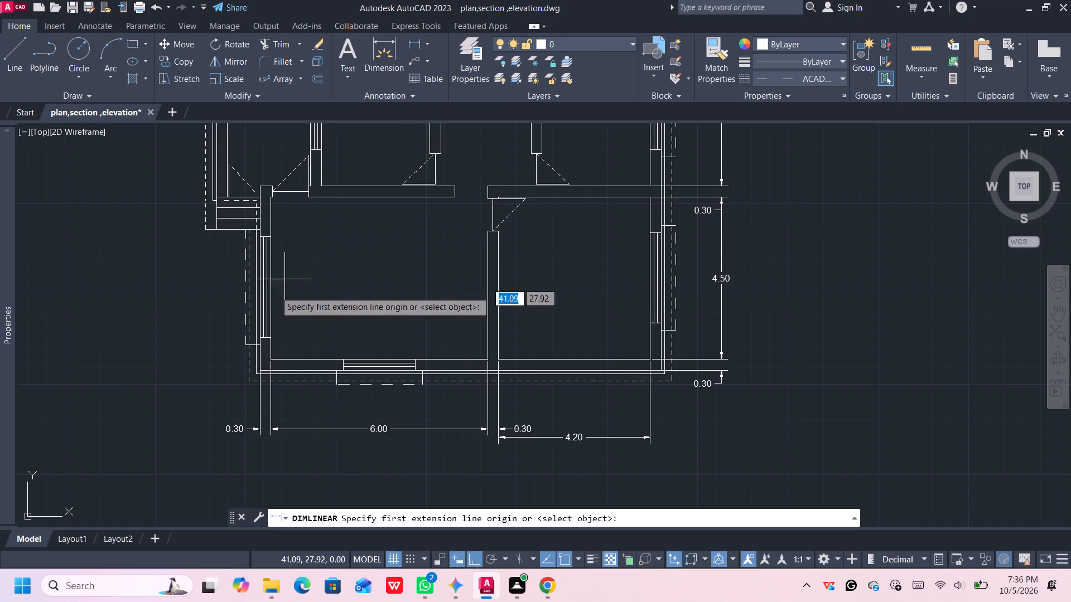
left_click(260, 368)
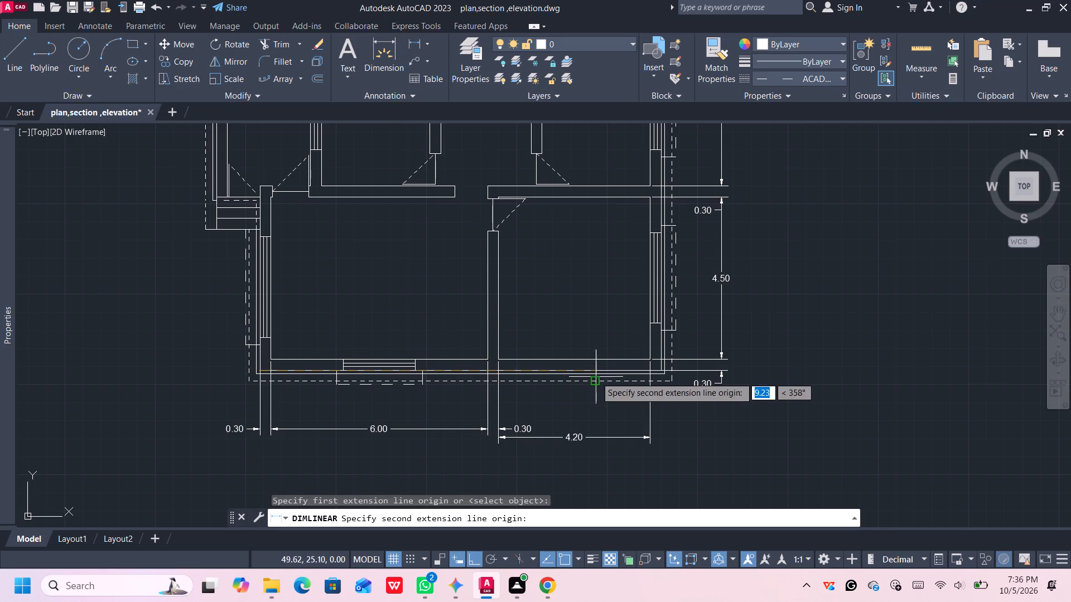
left_click(661, 369)
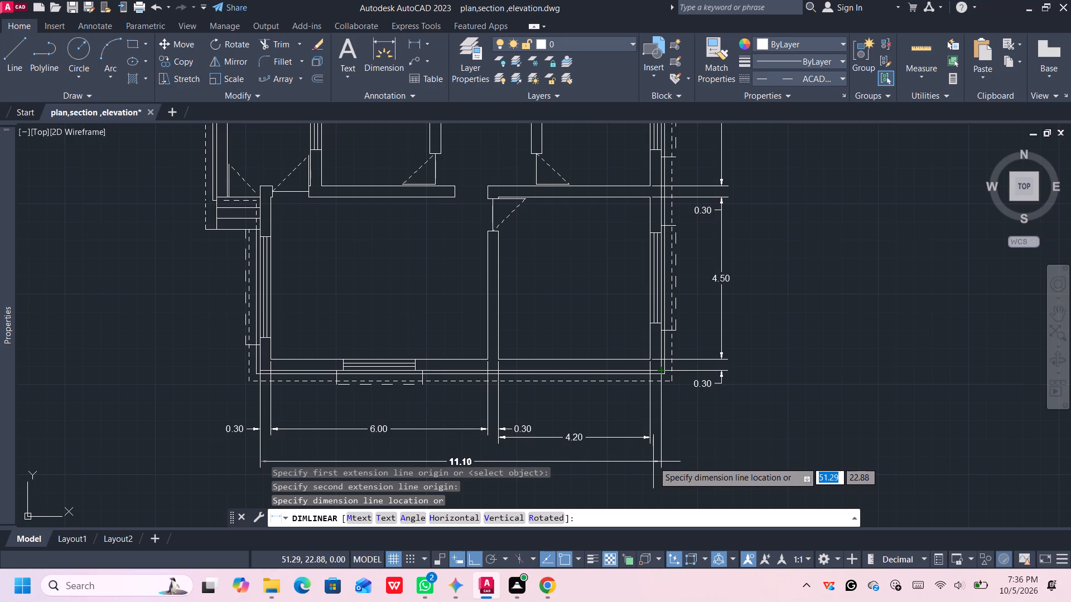
left_click(653, 462)
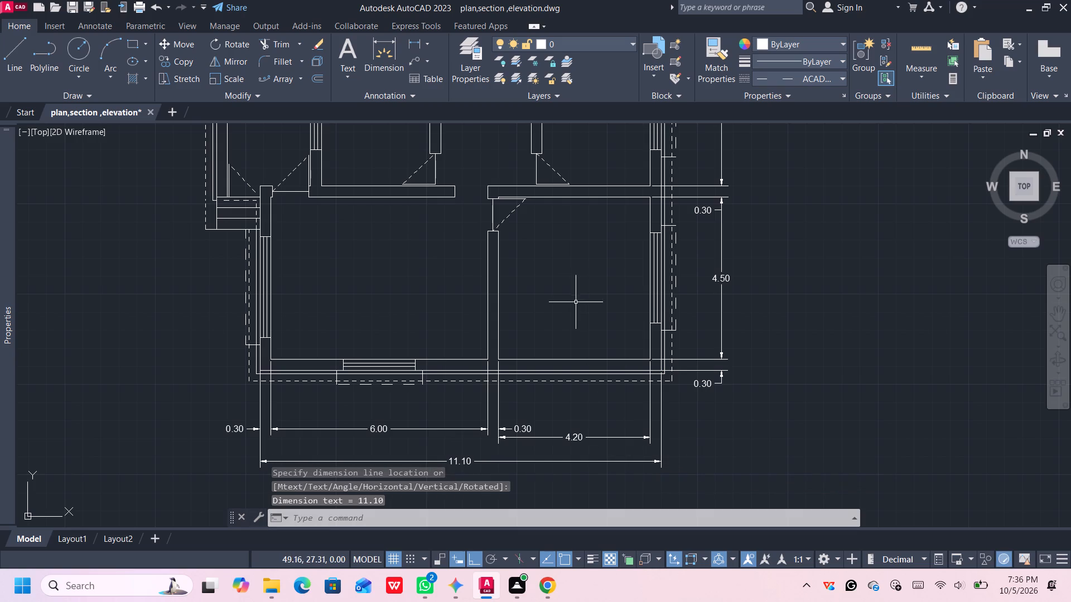
Add the multiline text label D just south of the door between the northwest room and the southwest room.
scroll(576, 302, "down", 2)
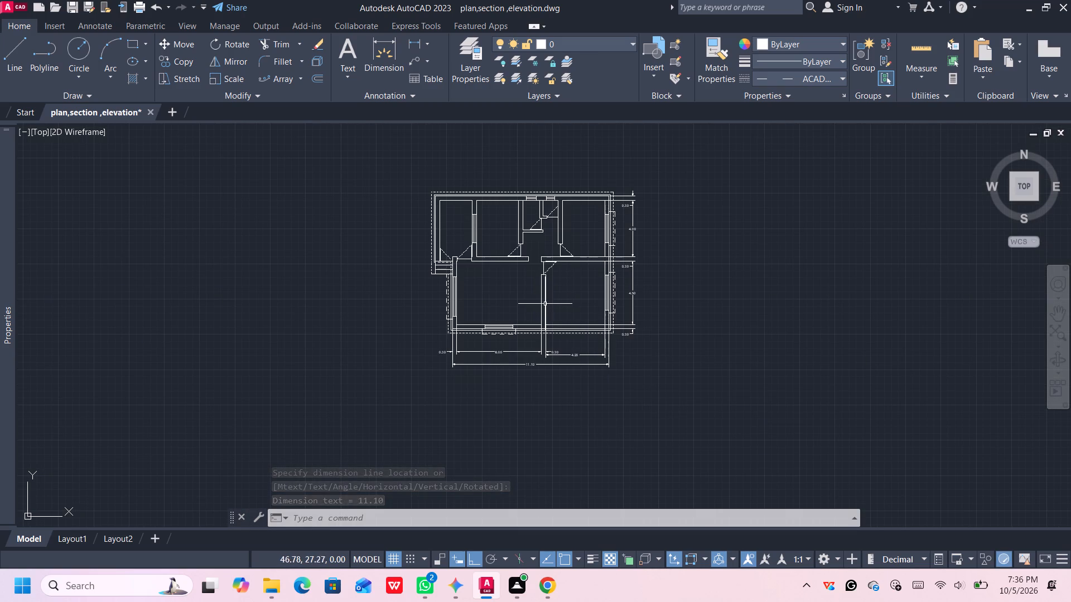
middle_click_drag(569, 289, 553, 277)
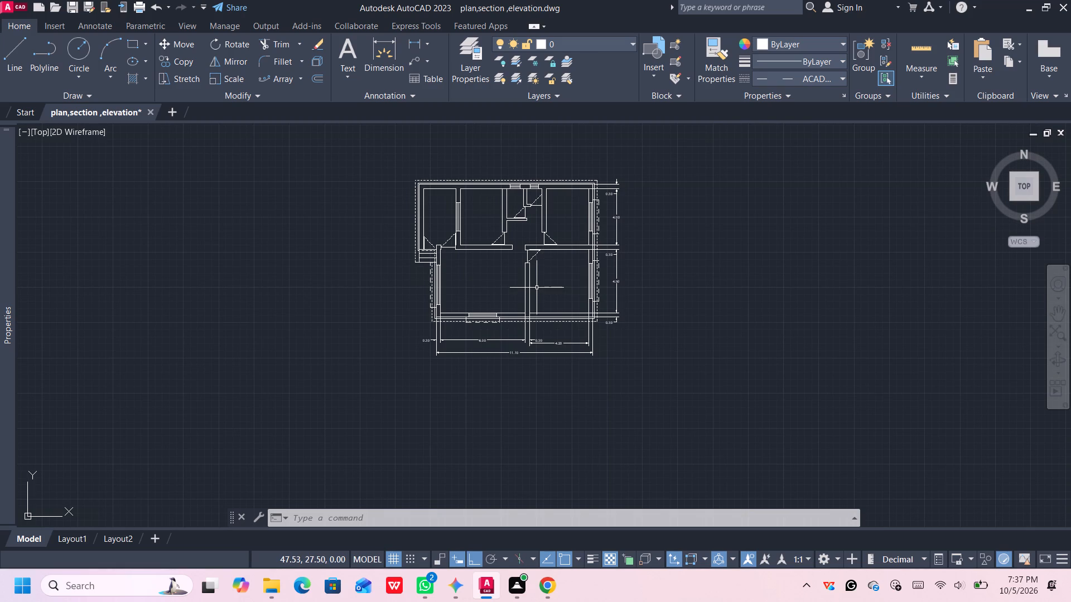
scroll(478, 261, "up", 1)
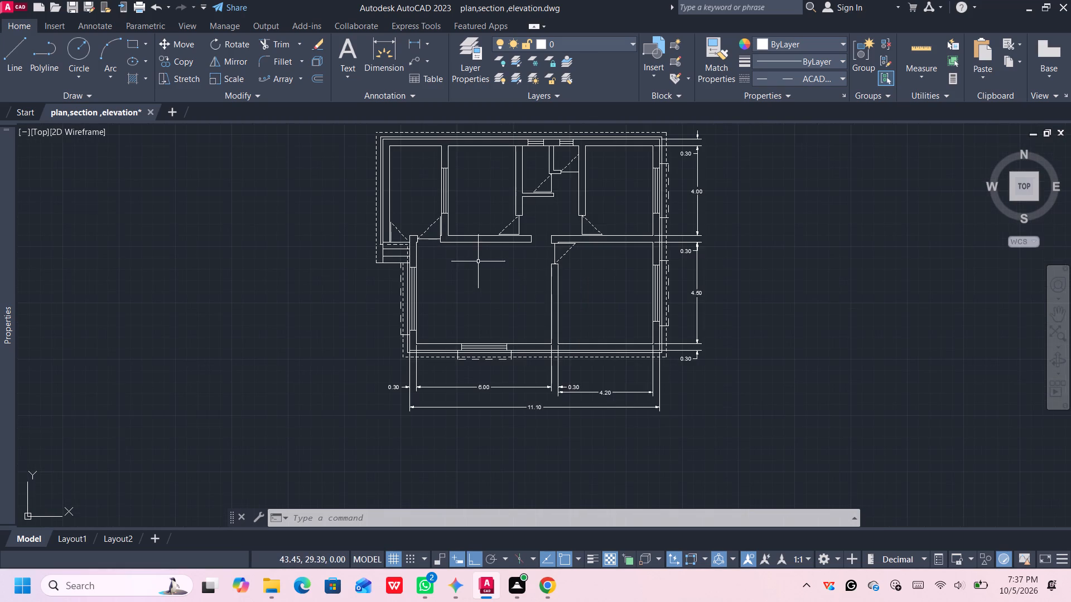
middle_click_drag(477, 265, 441, 317)
key("t")
key("Return")
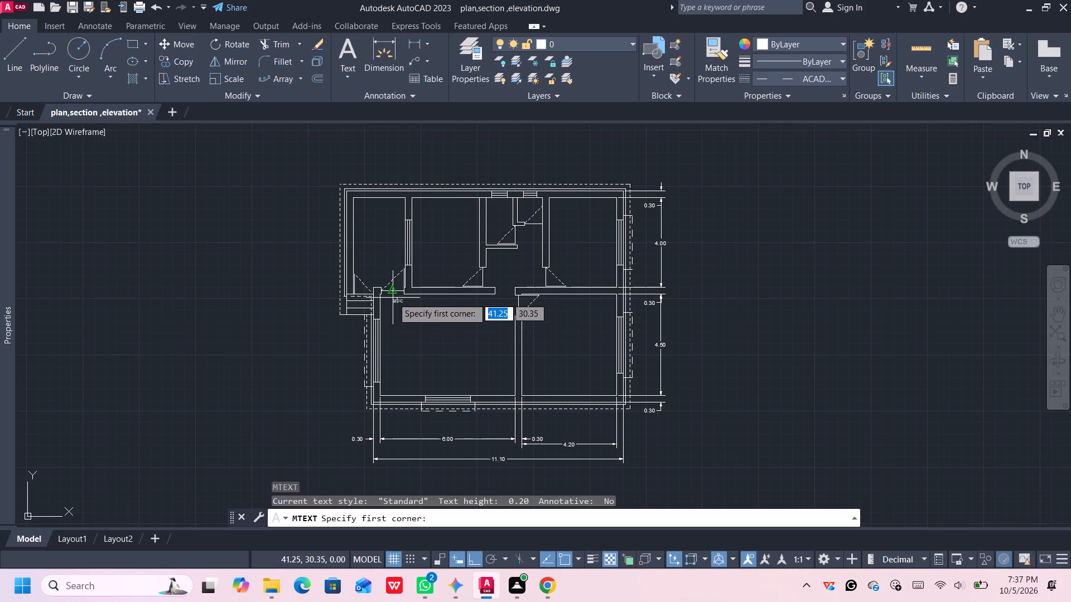
scroll(393, 298, "up", 4)
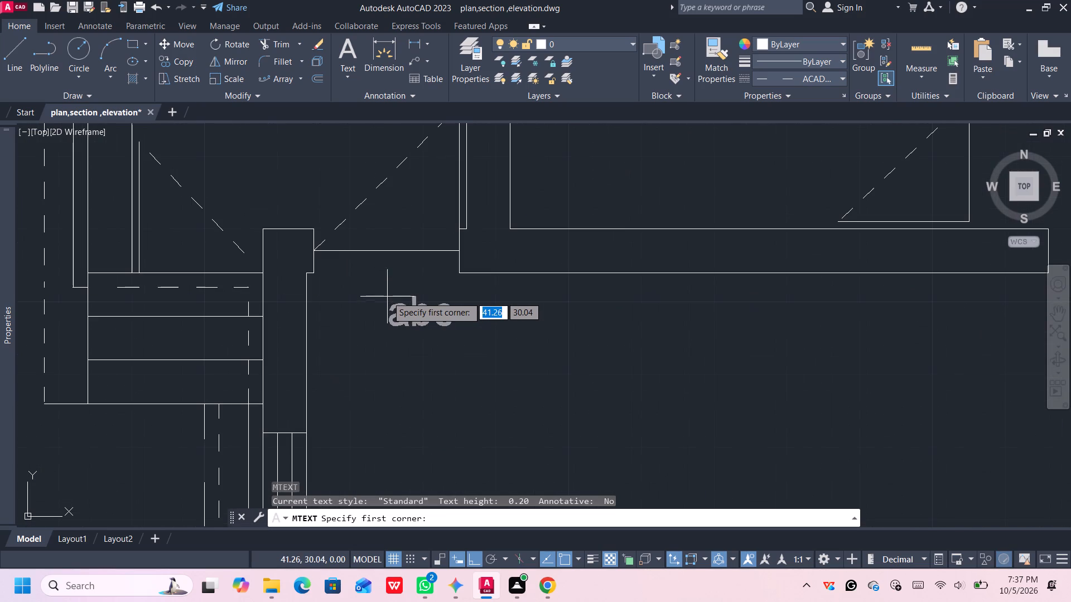
left_click(363, 275)
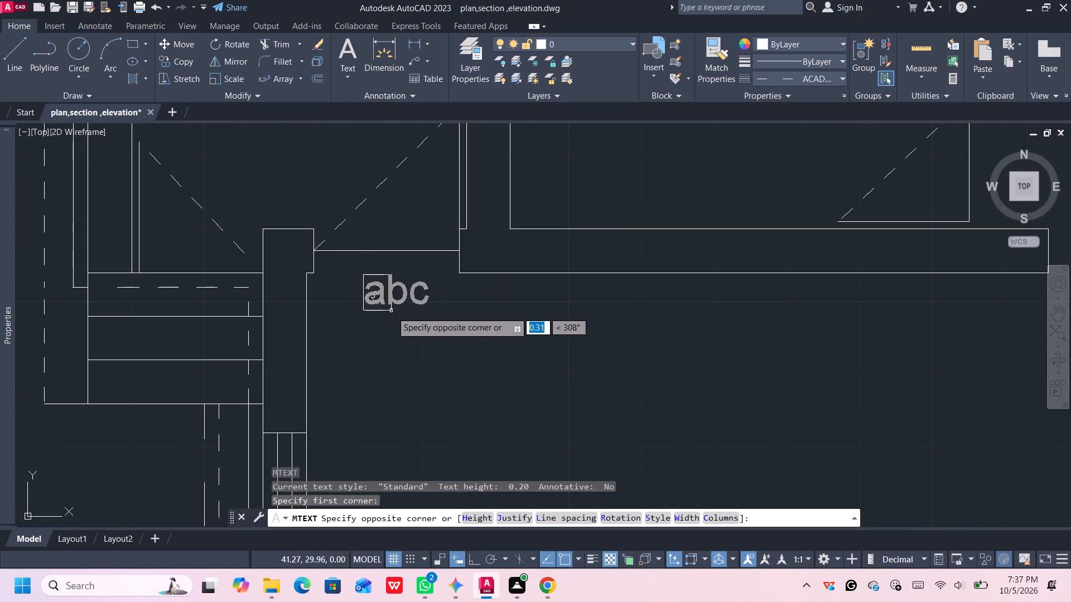
left_click(451, 348)
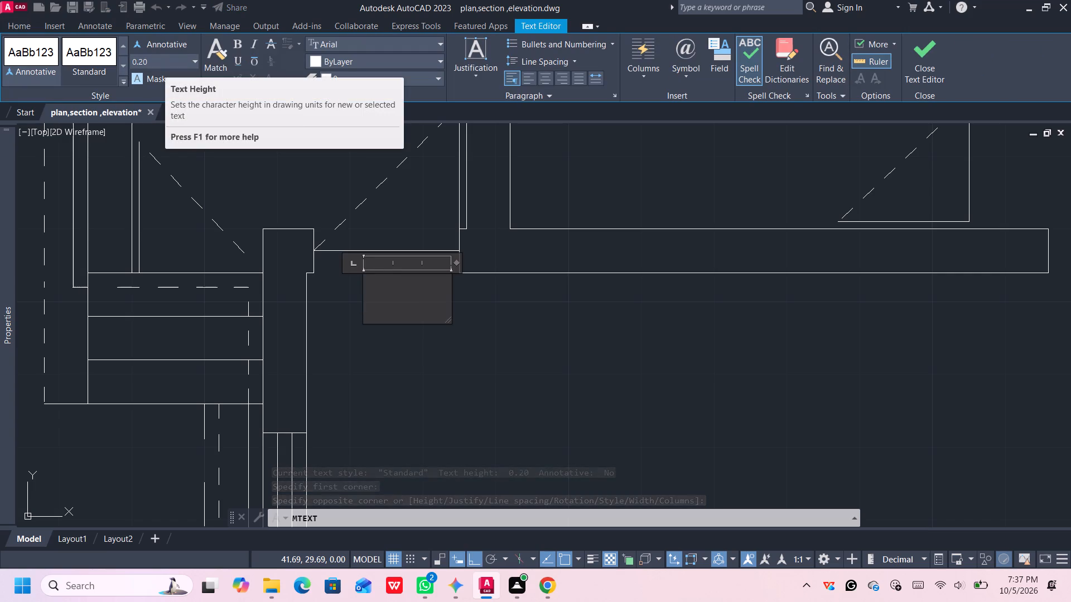
key("d")
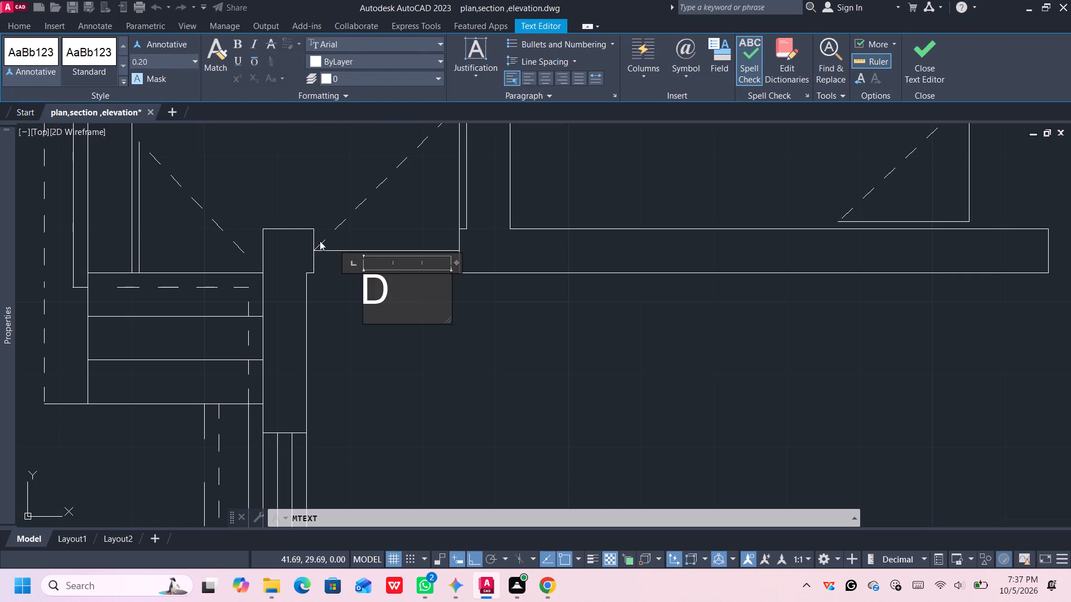
left_click(423, 363)
With Ortho off, copy the D label to the doors of the middle north room, the two small rooms and the northeast room.
scroll(419, 339, "down", 4)
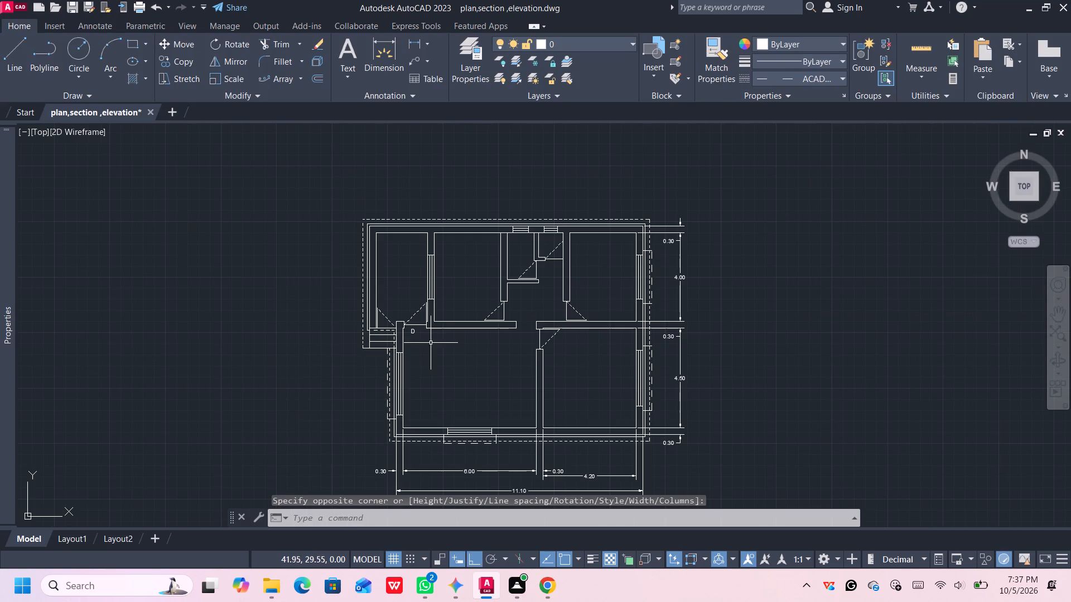
scroll(410, 338, "up", 1)
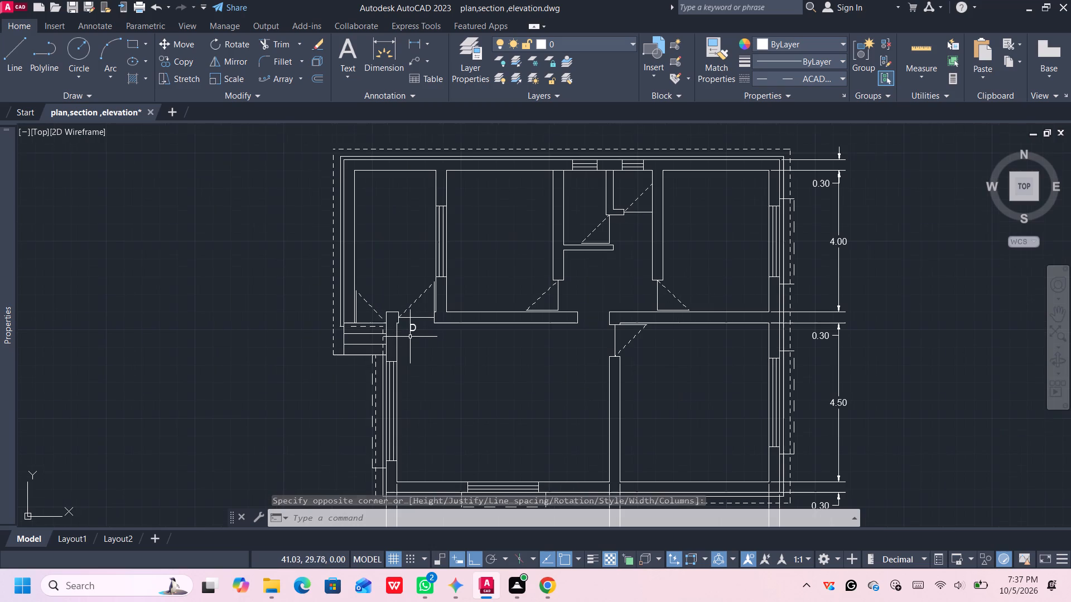
left_click(413, 332)
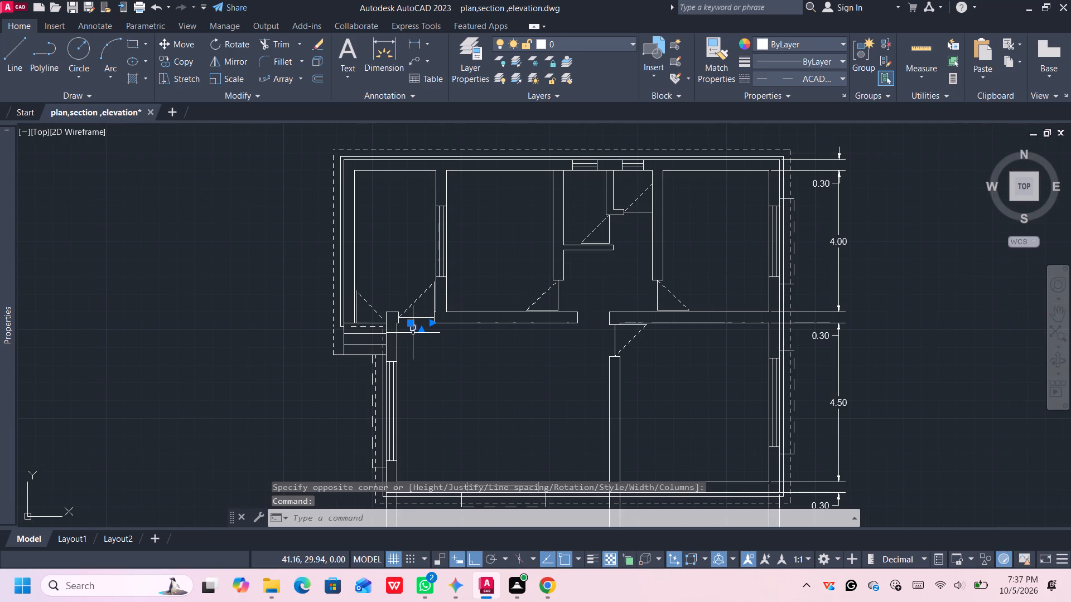
key("ctrl+c")
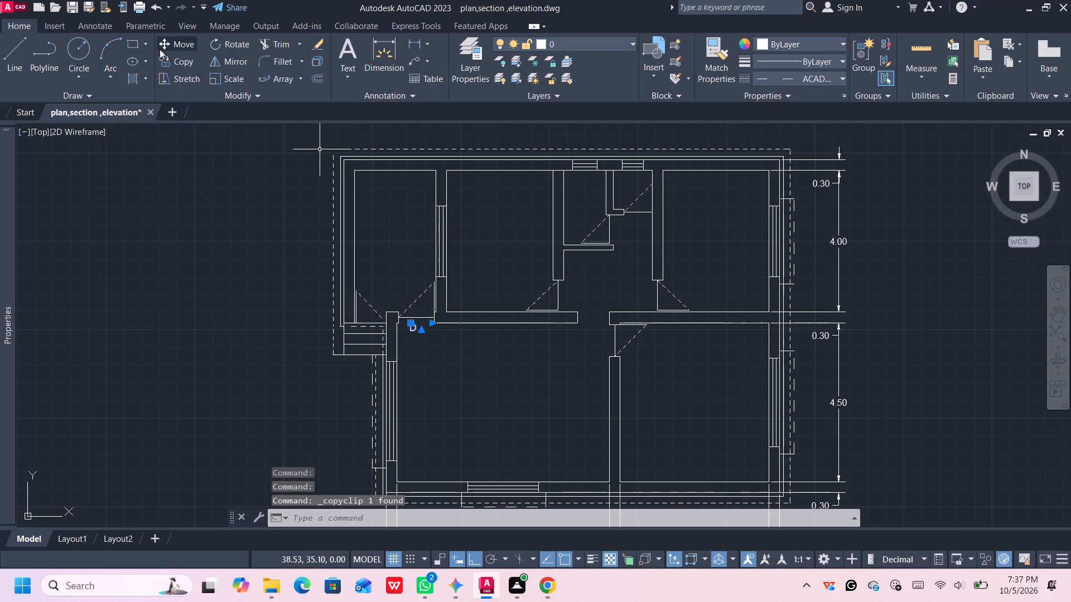
left_click(170, 64)
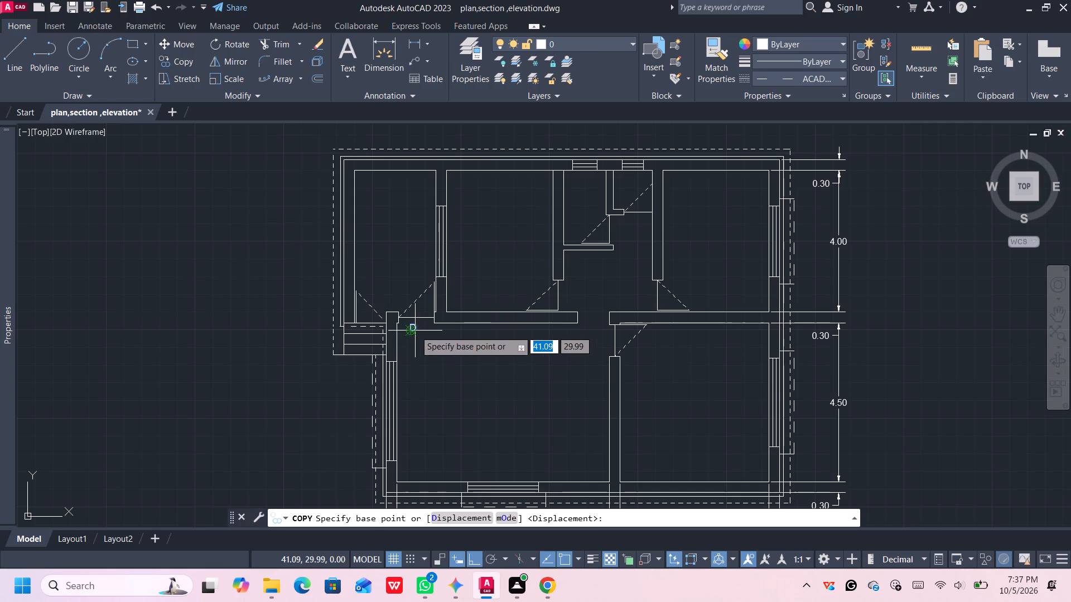
left_click(413, 331)
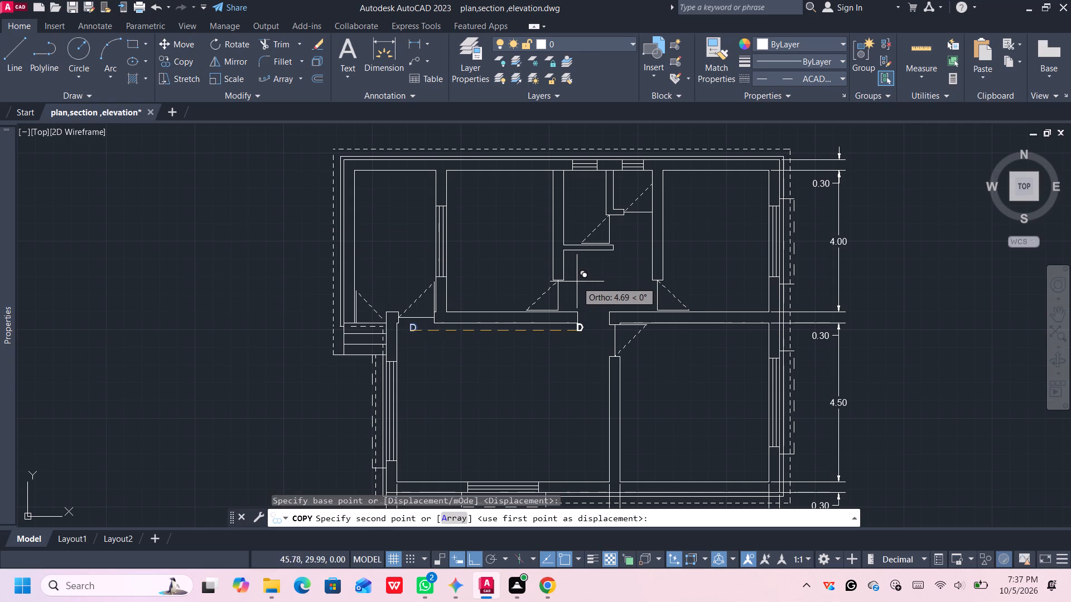
left_click(477, 560)
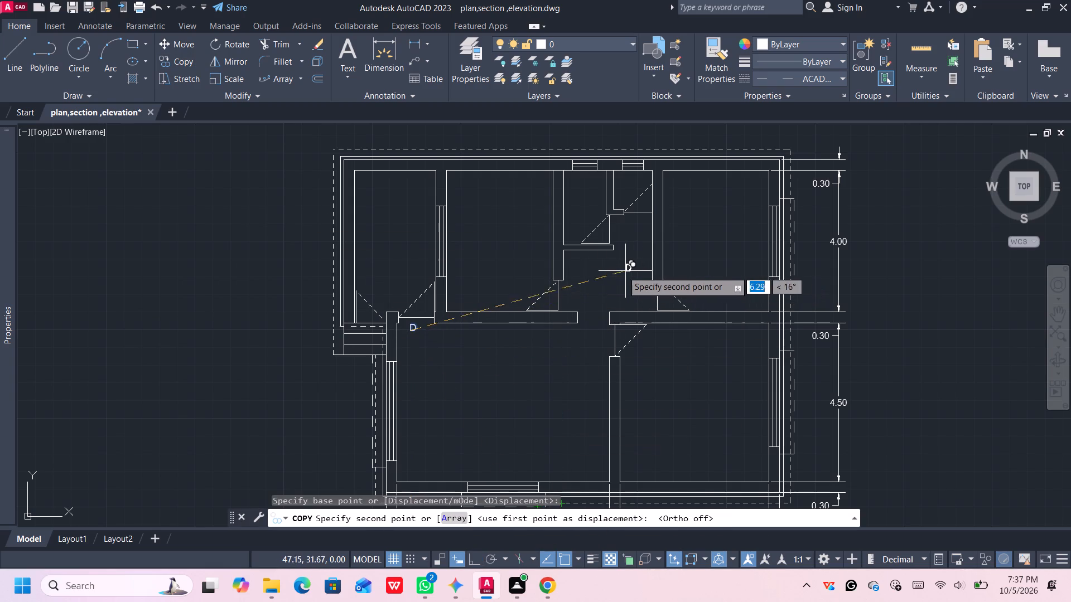
left_click(566, 299)
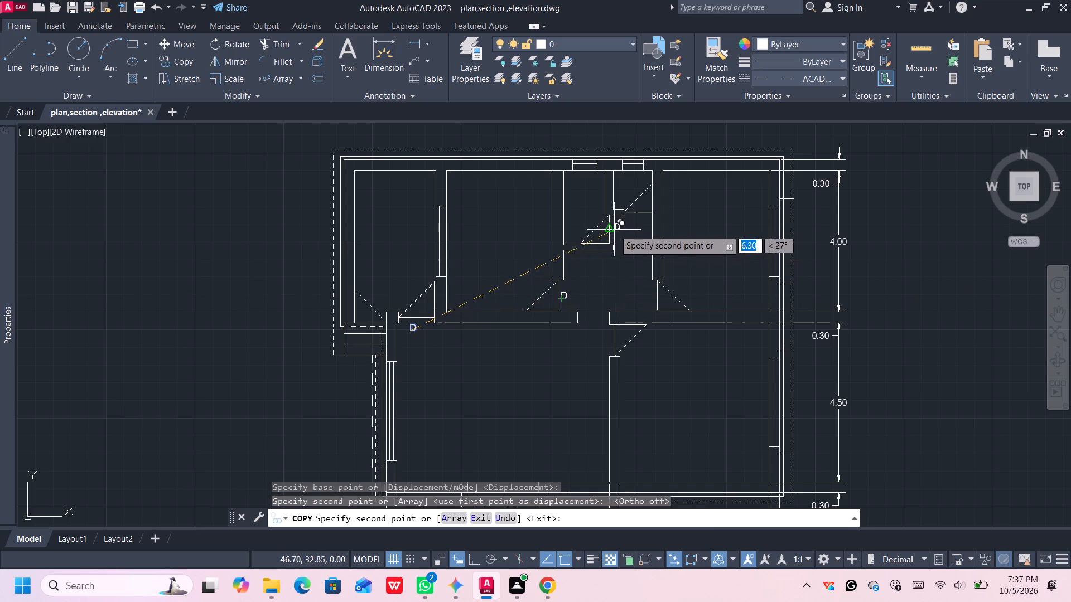
scroll(615, 230, "up", 3)
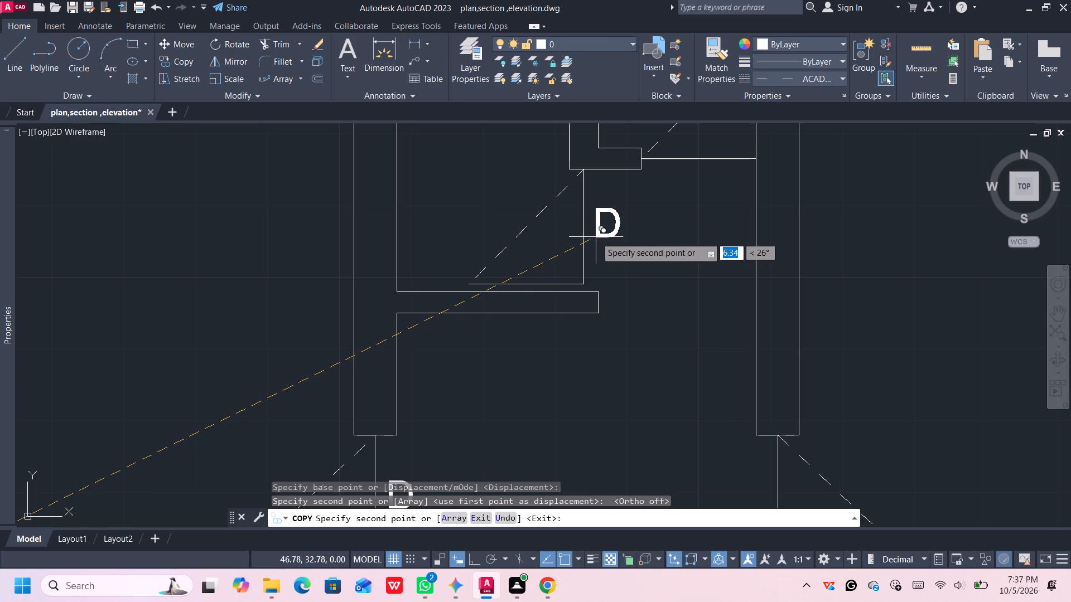
left_click(592, 237)
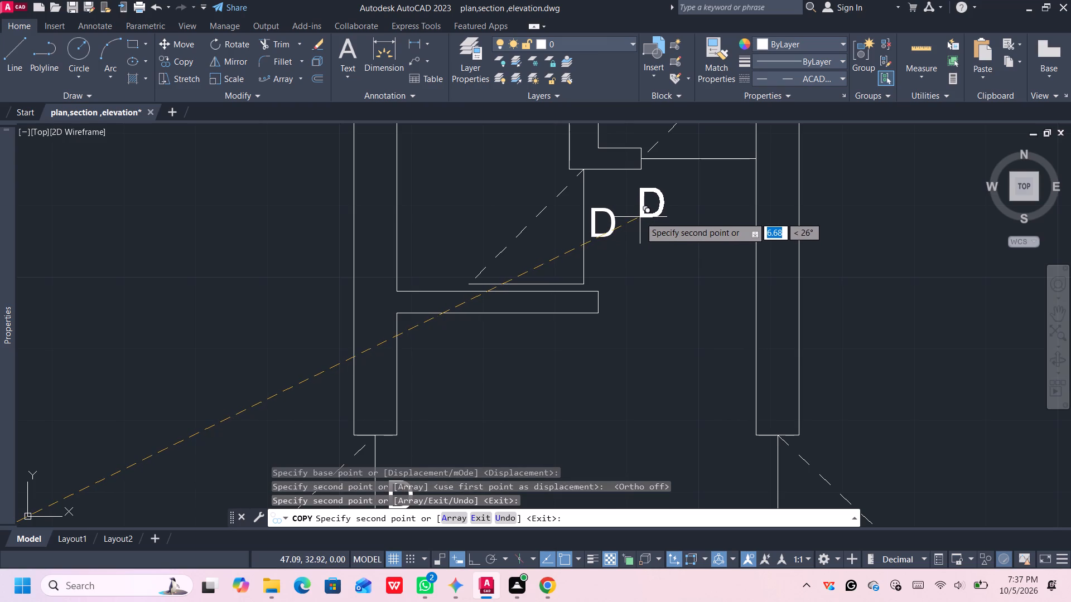
left_click(694, 194)
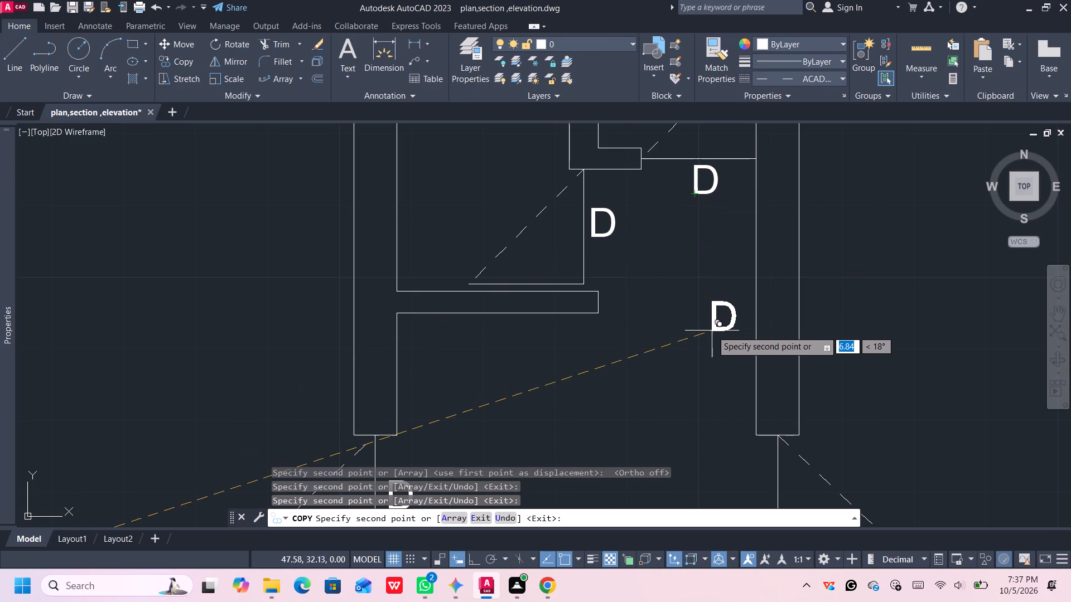
middle_click_drag(731, 441, 658, 205)
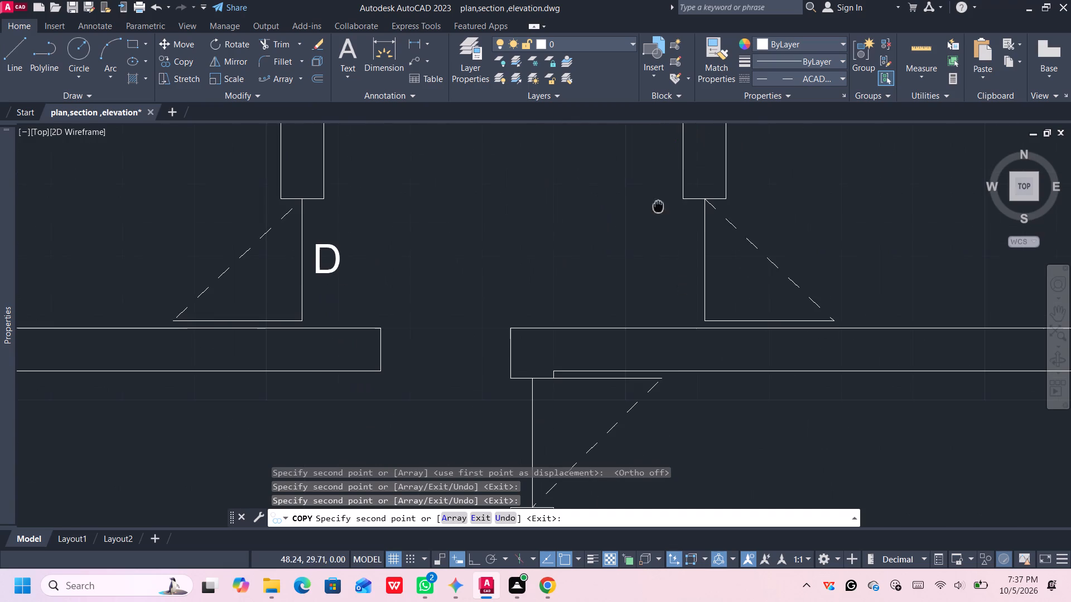
left_click(672, 271)
Place another copy of the D label on the entrance steps, by the northwest room's south door.
scroll(694, 308, "down", 2)
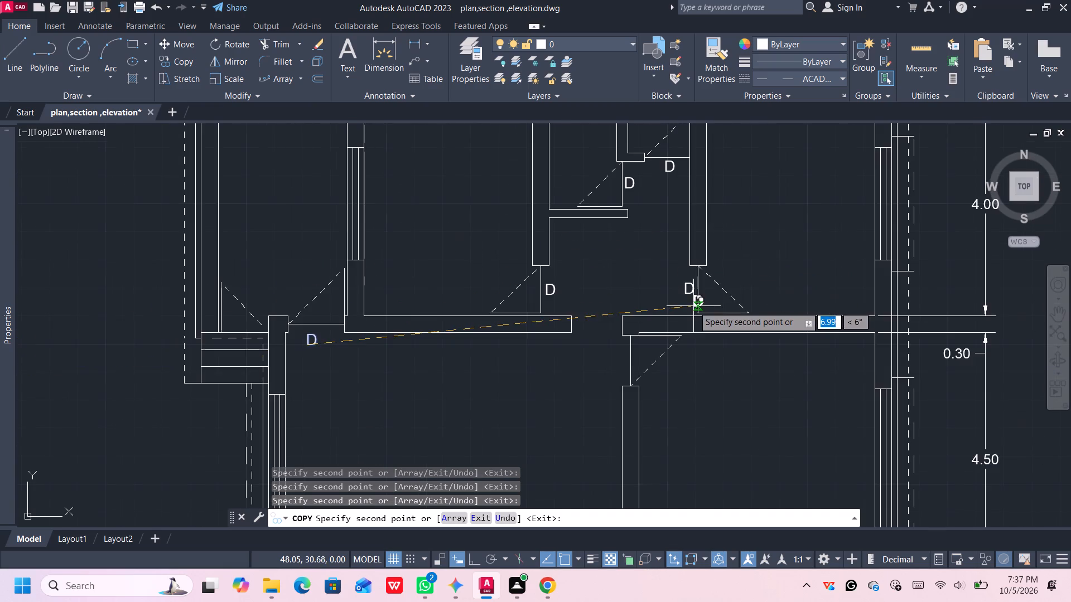
scroll(692, 303, "down", 2)
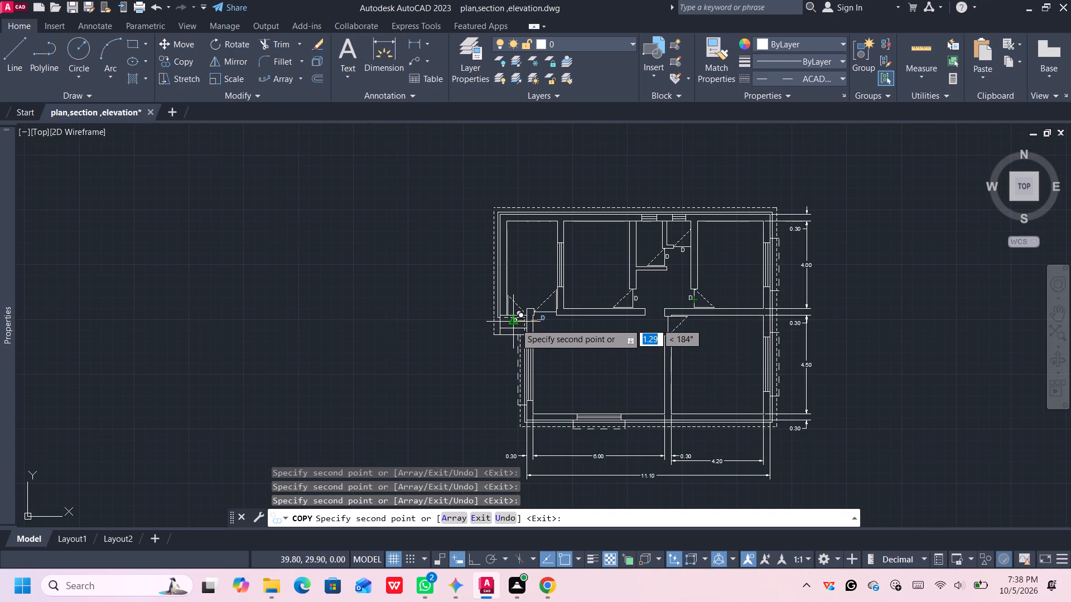
scroll(515, 323, "down", 1)
scroll(515, 323, "up", 4)
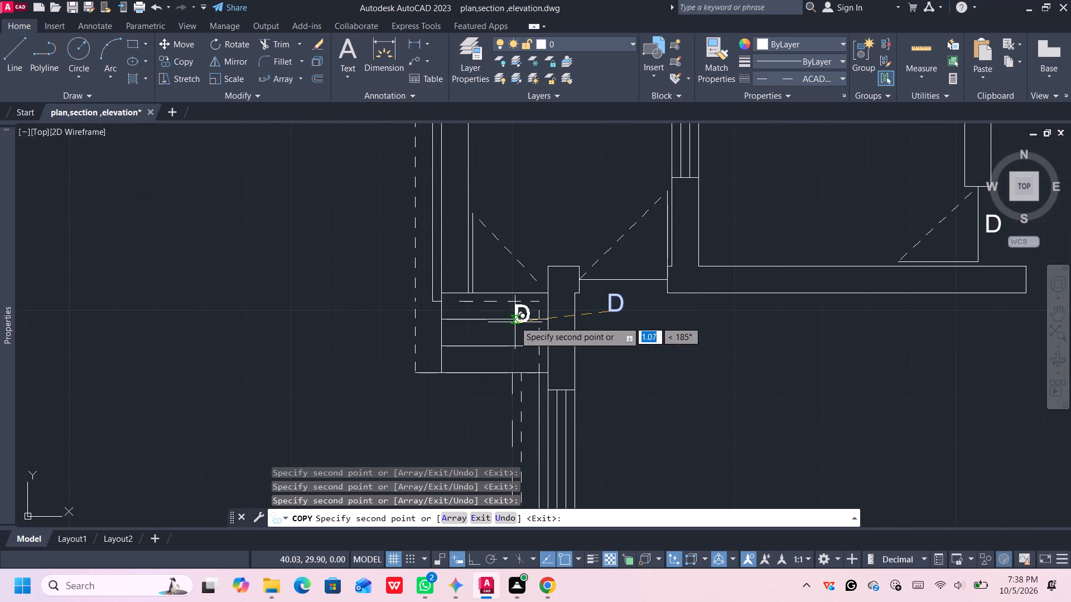
scroll(500, 314, "up", 3)
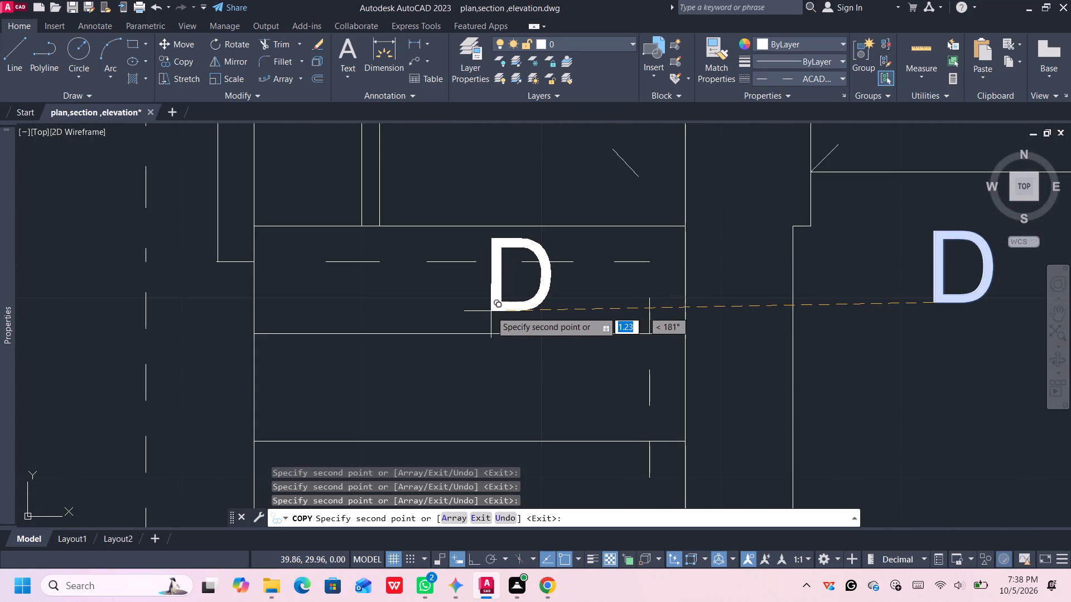
left_click(490, 311)
Place copies of the D label outside the southwest room's west window and outside its south window.
scroll(760, 427, "down", 4)
middle_click_drag(805, 440, 686, 275)
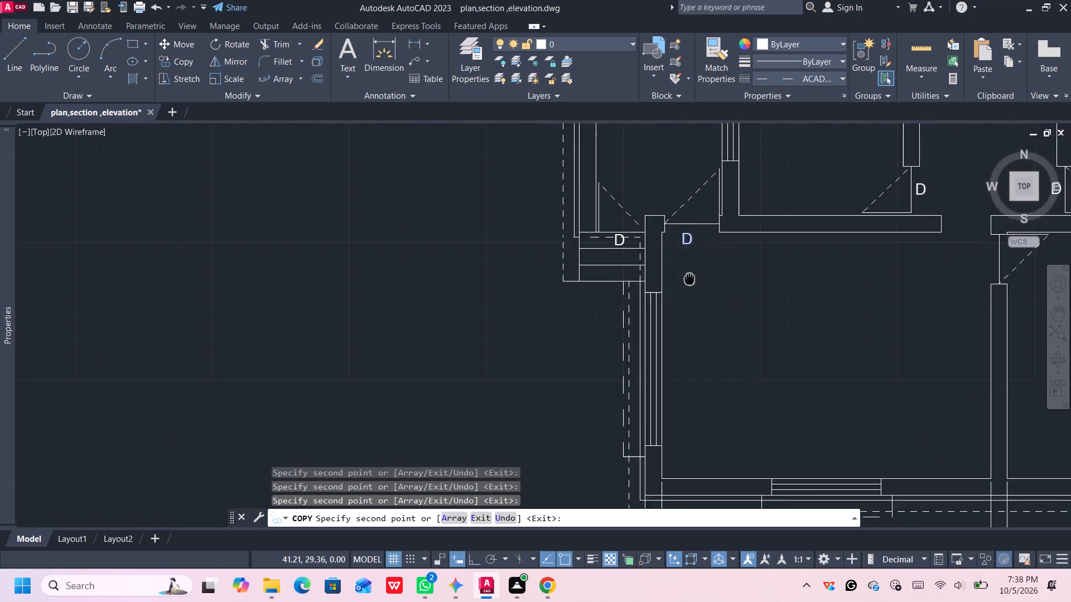
middle_click_drag(686, 275, 670, 263)
middle_click_drag(706, 419, 680, 336)
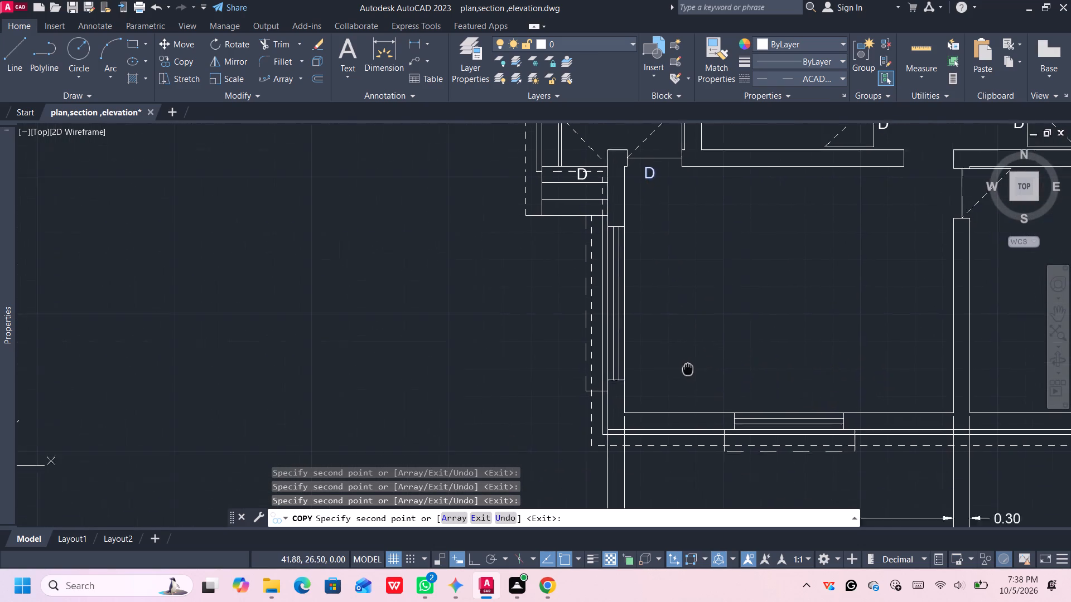
middle_click_drag(680, 336, 670, 298)
scroll(558, 250, "up", 3)
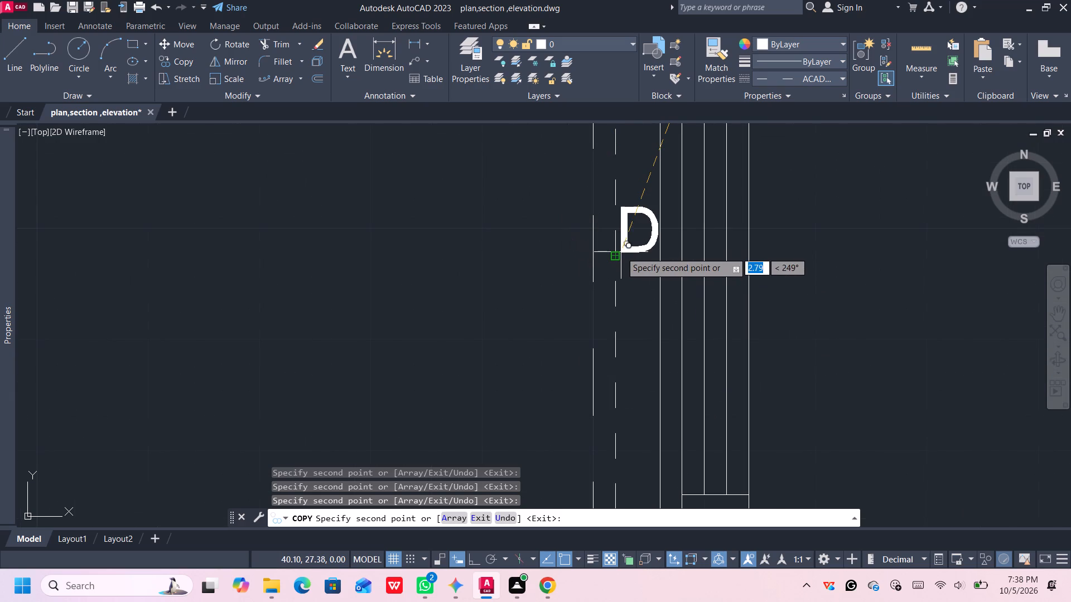
scroll(620, 252, "up", 1)
left_click(620, 252)
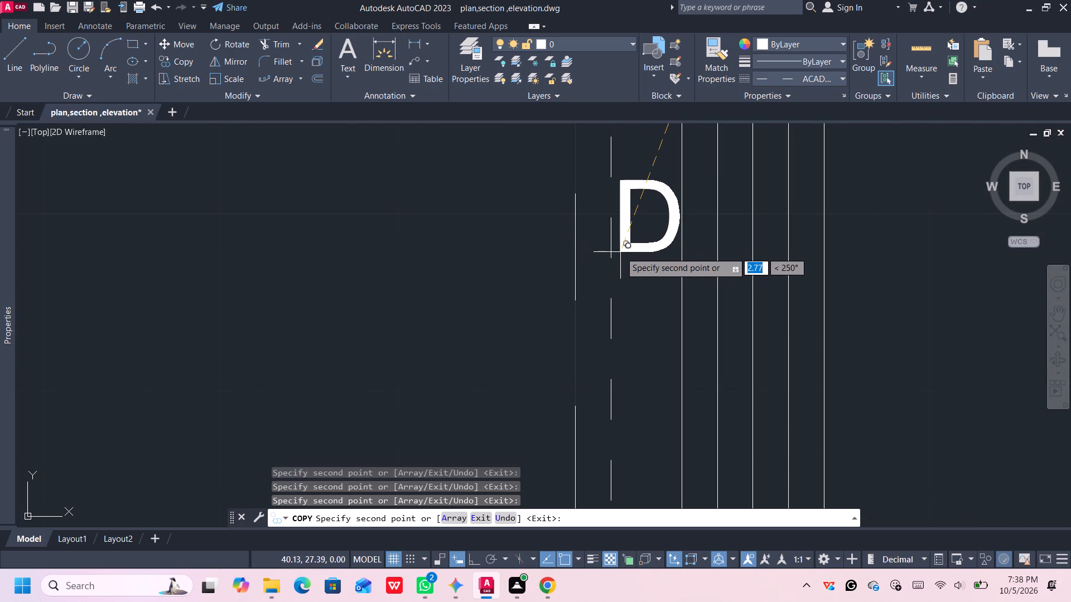
scroll(794, 322, "down", 4)
middle_click_drag(837, 339, 506, 279)
scroll(613, 378, "up", 2)
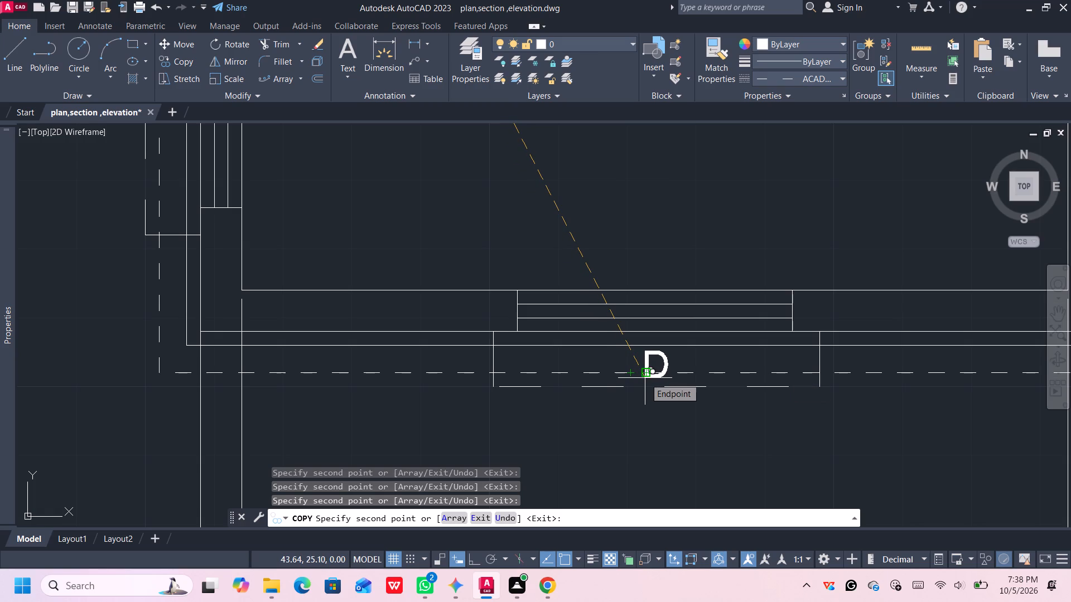
scroll(645, 378, "up", 2)
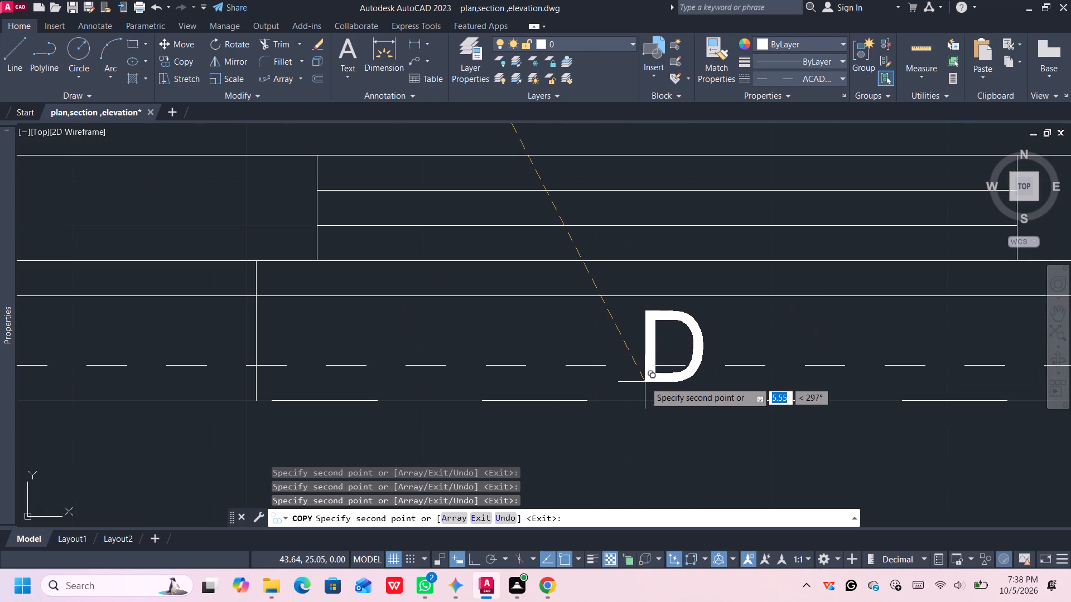
left_click(645, 382)
Place a copy of the D label beside the door between the southwest room and the southeast room.
scroll(875, 428, "down", 3)
middle_click_drag(865, 422, 213, 332)
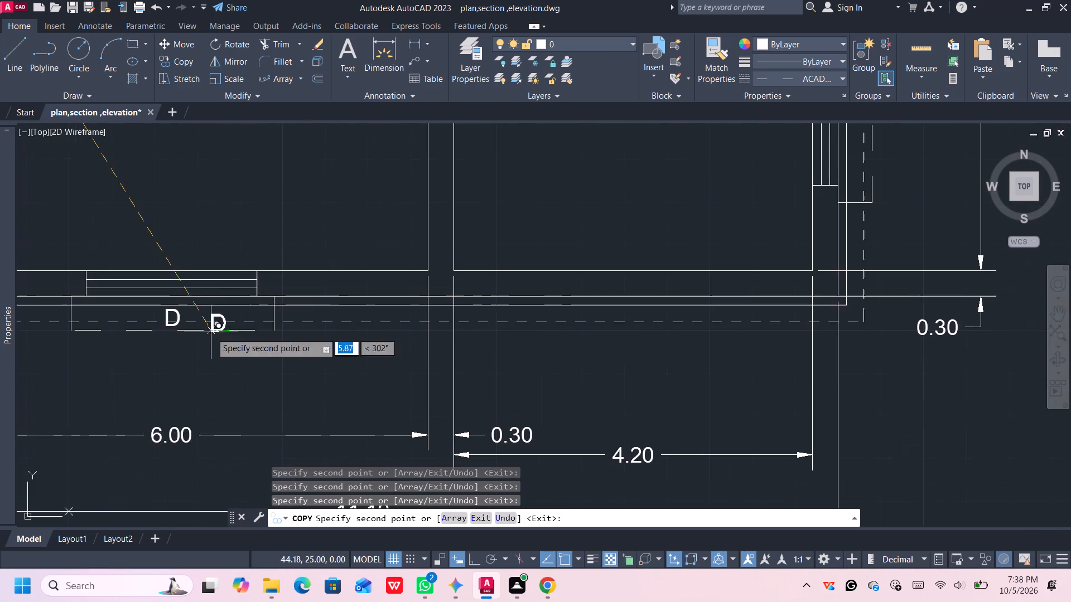
scroll(722, 357, "down", 2)
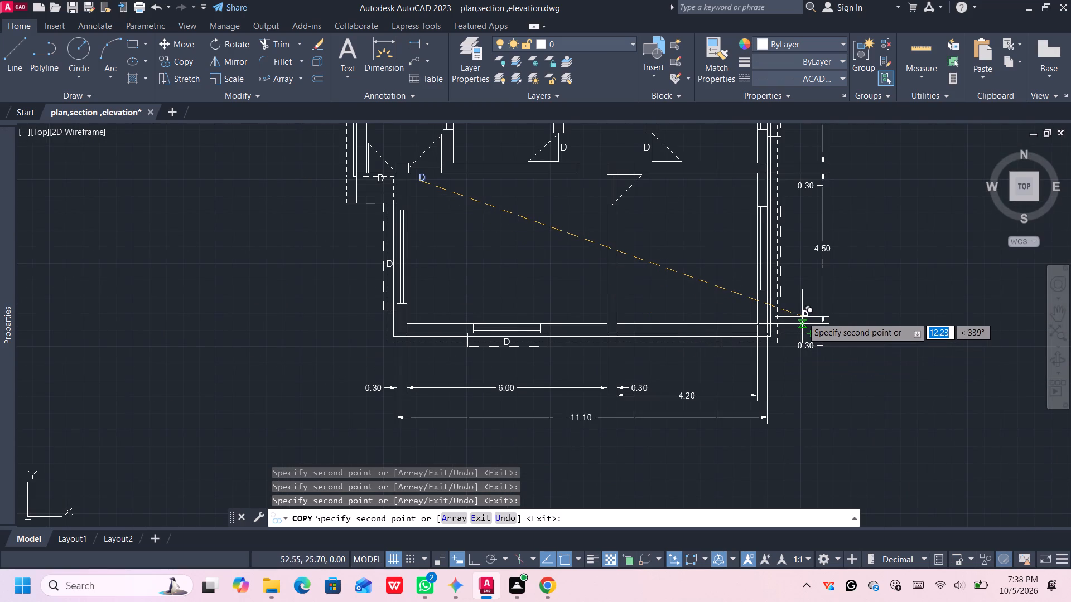
middle_click_drag(780, 264, 784, 356)
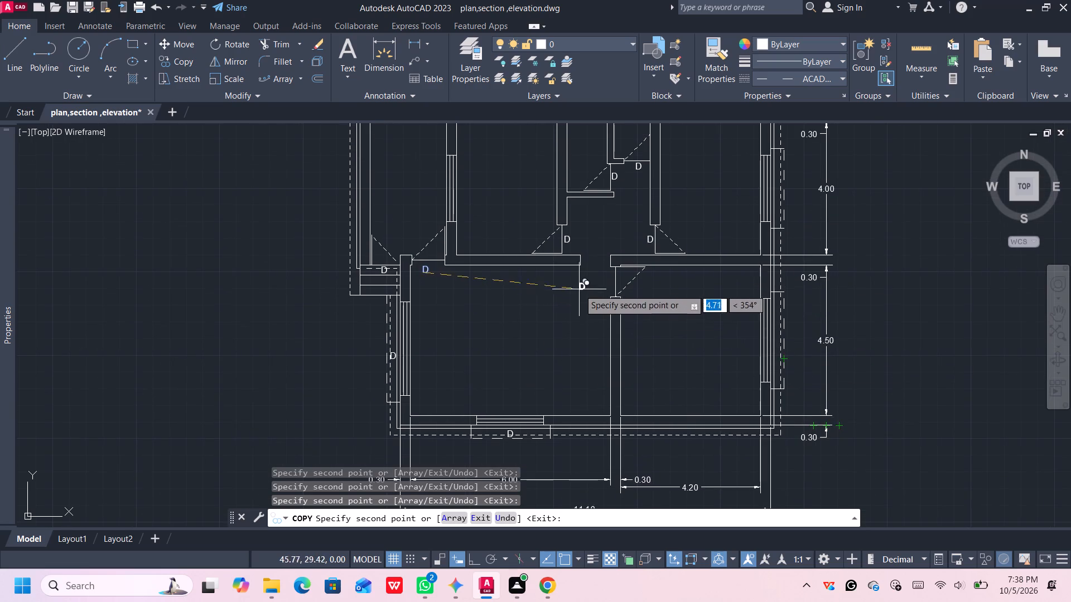
scroll(585, 284, "up", 3)
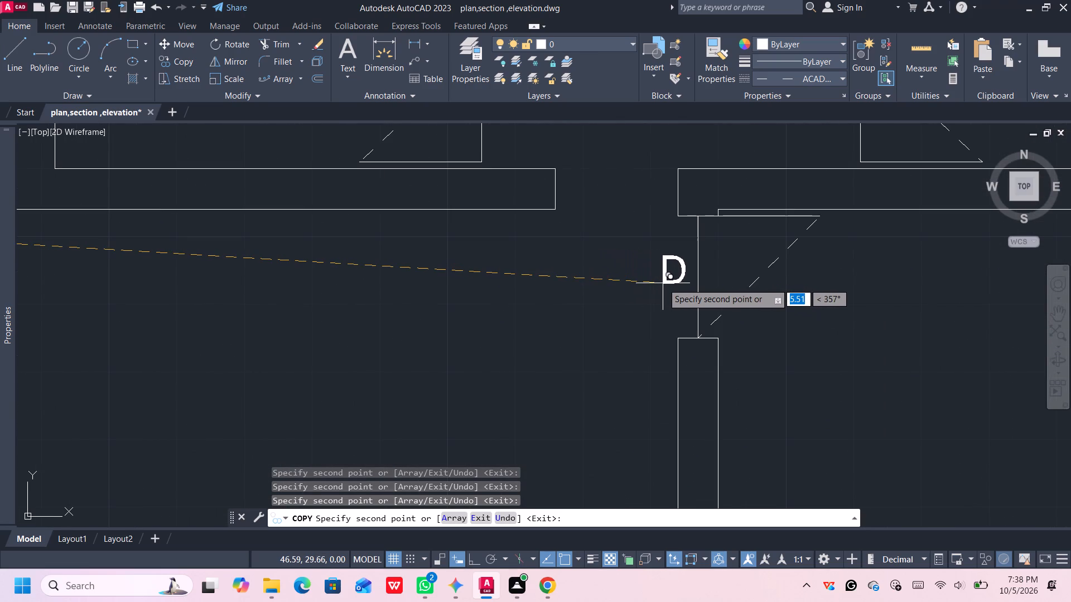
left_click(662, 285)
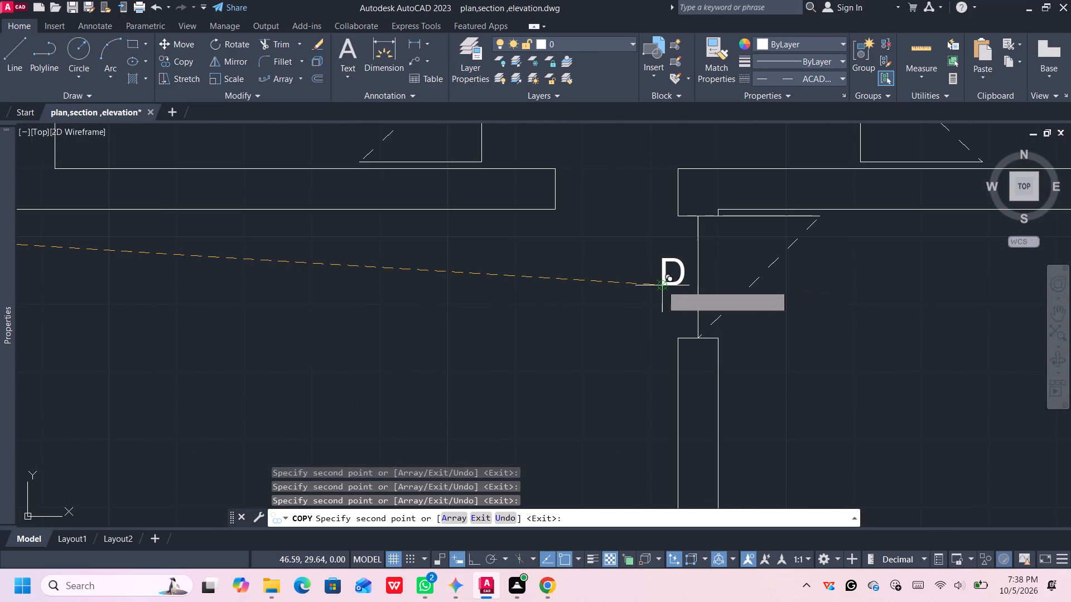
Place a copy of the D label just outside the southeast room's east window.
scroll(869, 392, "down", 2)
middle_click_drag(849, 380, 485, 374)
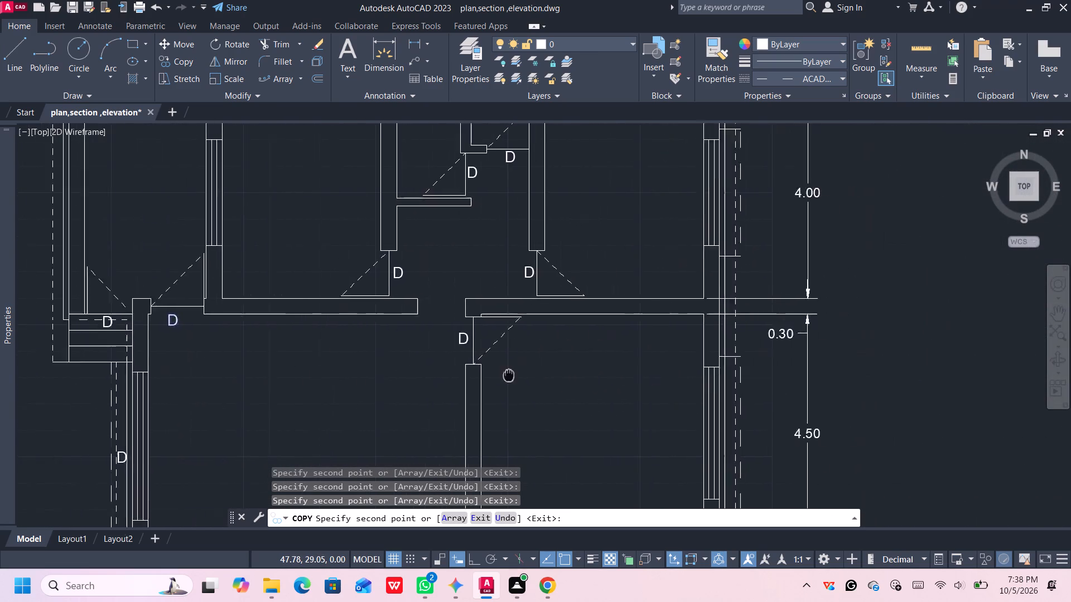
middle_click_drag(485, 374, 419, 388)
scroll(582, 435, "down", 1)
middle_click_drag(578, 429, 575, 278)
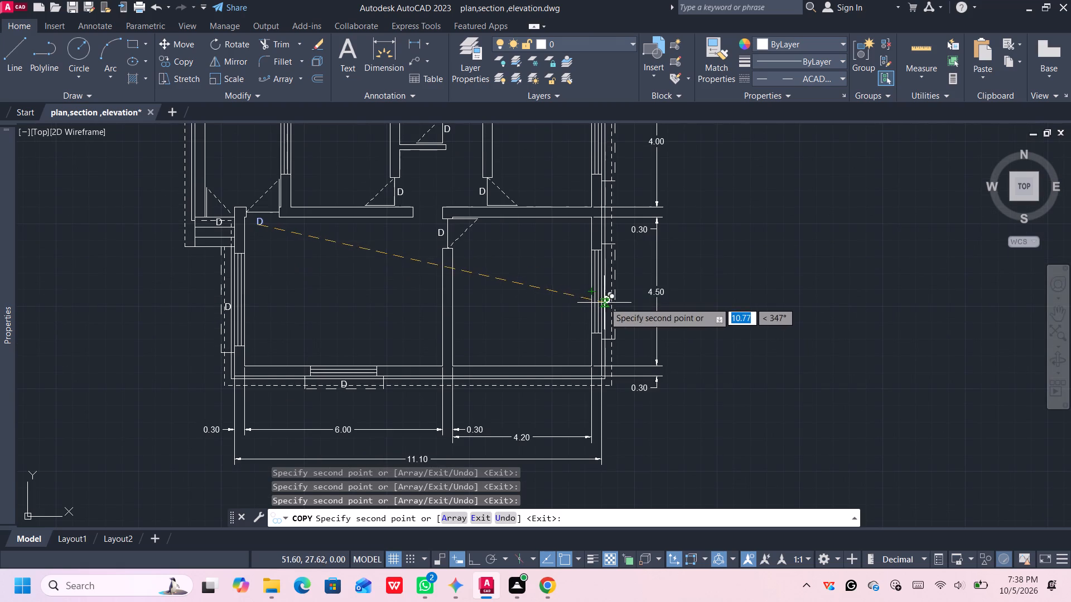
scroll(606, 301, "up", 2)
left_click(606, 289)
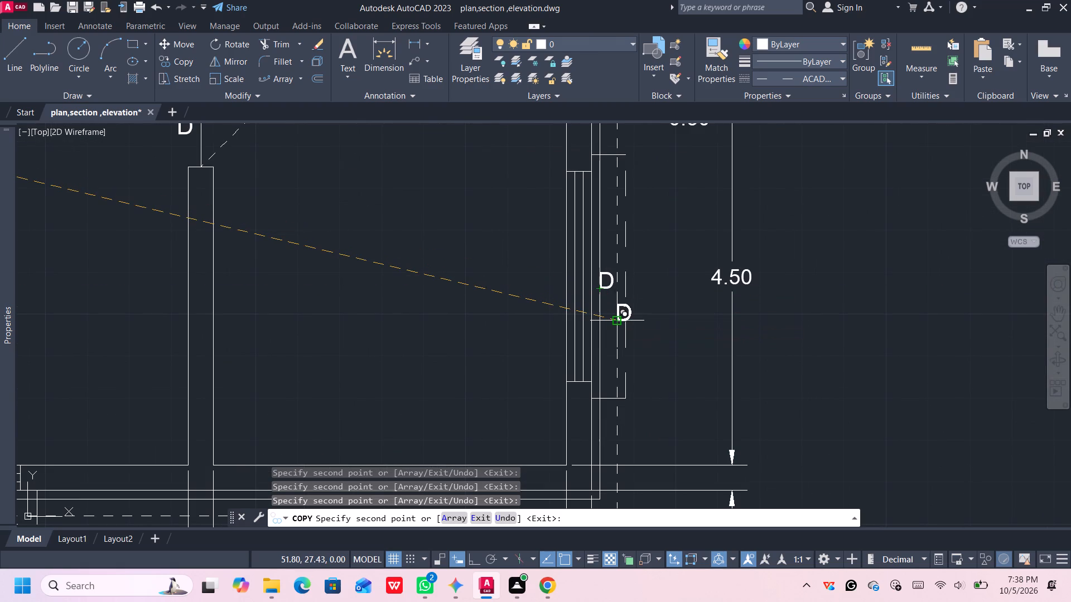
Place a copy of the D label just outside the northeast room's east window.
scroll(631, 292, "down", 1)
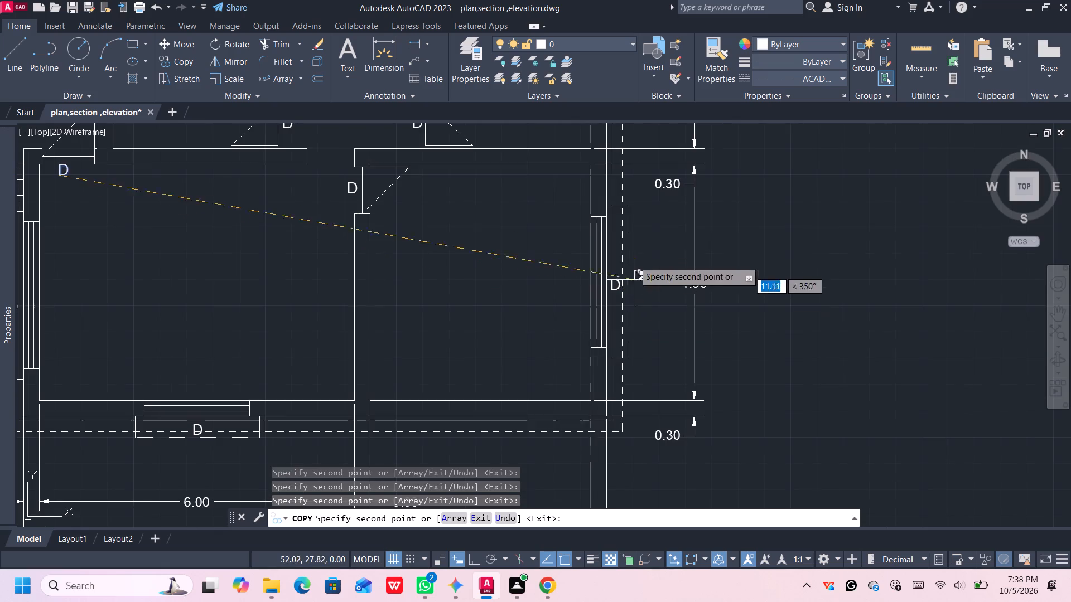
middle_click_drag(642, 234, 638, 403)
scroll(607, 227, "up", 3)
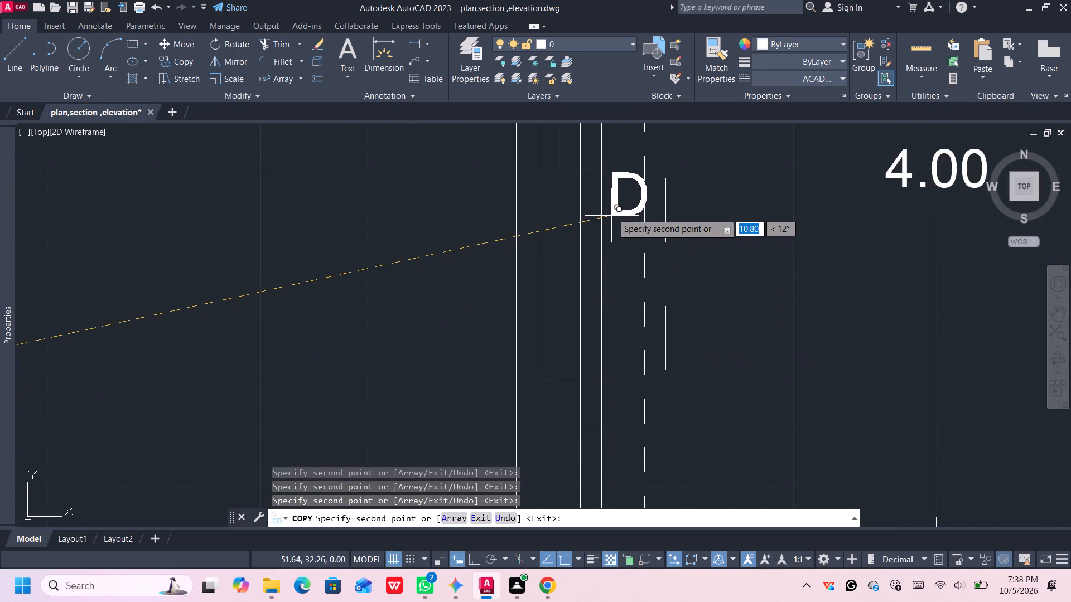
scroll(612, 213, "down", 1)
middle_click_drag(612, 219, 638, 333)
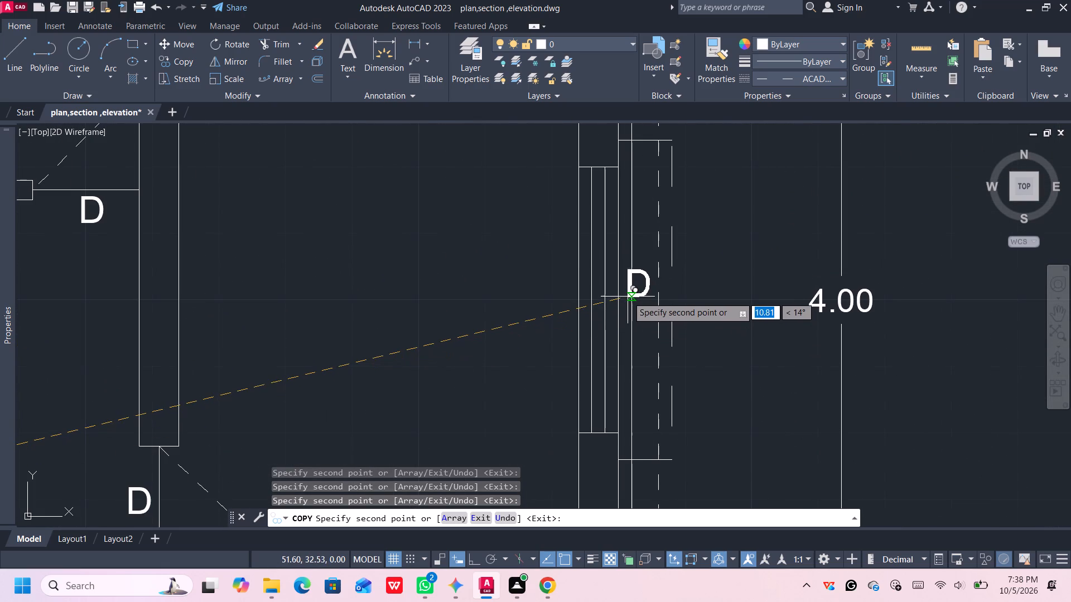
scroll(626, 295, "up", 2)
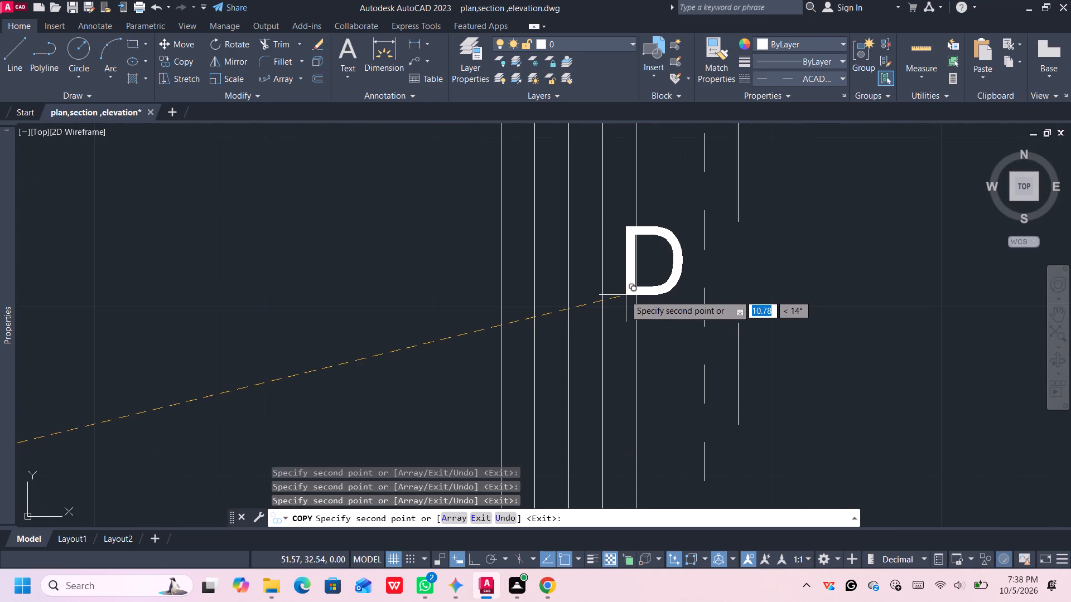
left_click(623, 295)
Place copies of the D label just north of the two small rooms' windows in the north wall.
scroll(648, 352, "down", 5)
scroll(662, 396, "down", 1)
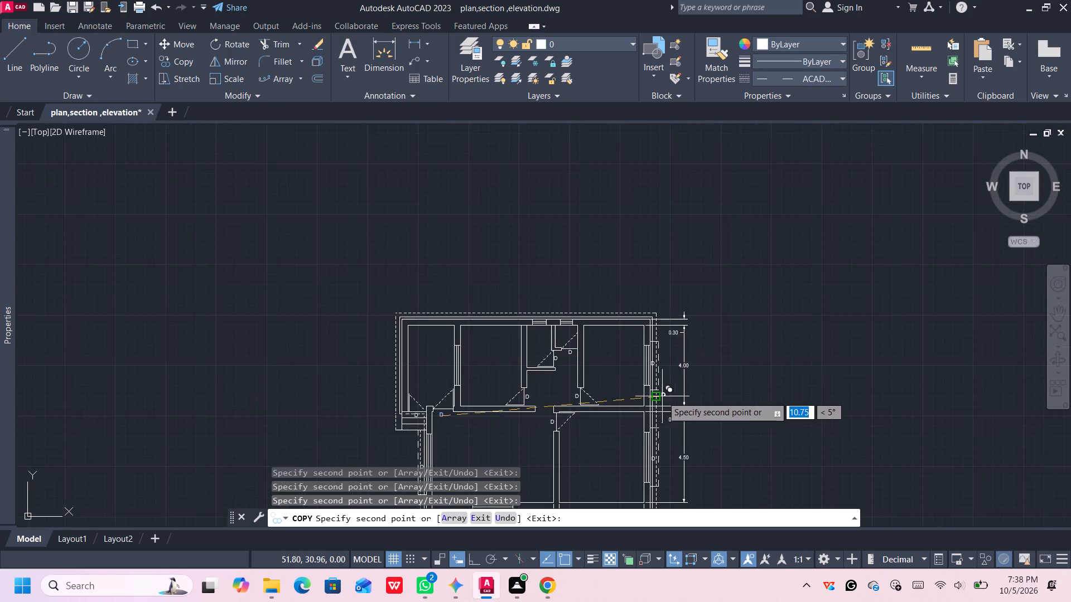
middle_click_drag(658, 392, 650, 222)
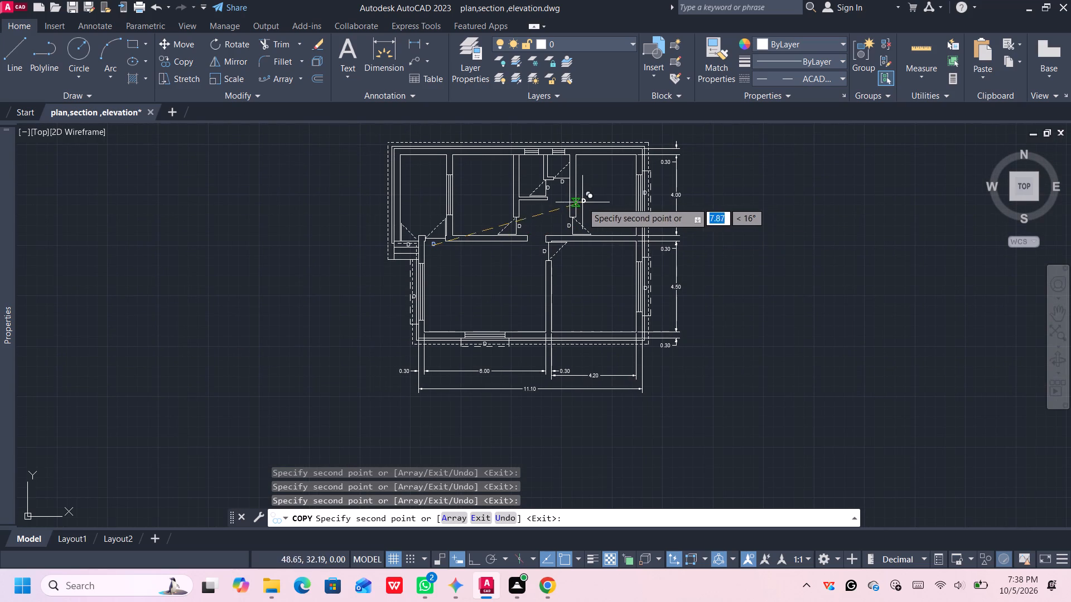
middle_click_drag(537, 179, 578, 278)
scroll(564, 228, "up", 4)
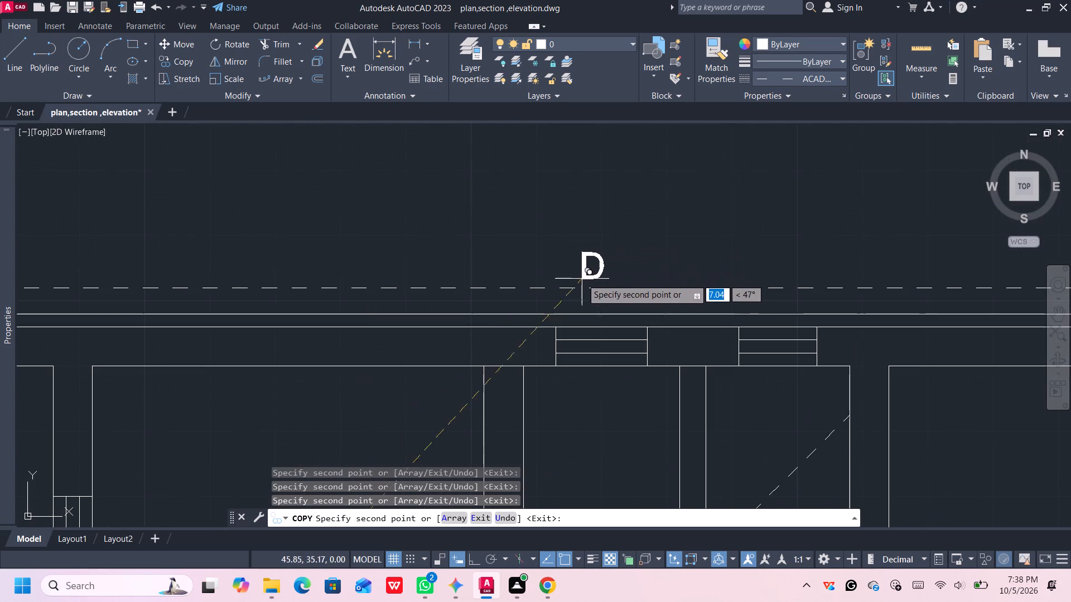
left_click(584, 295)
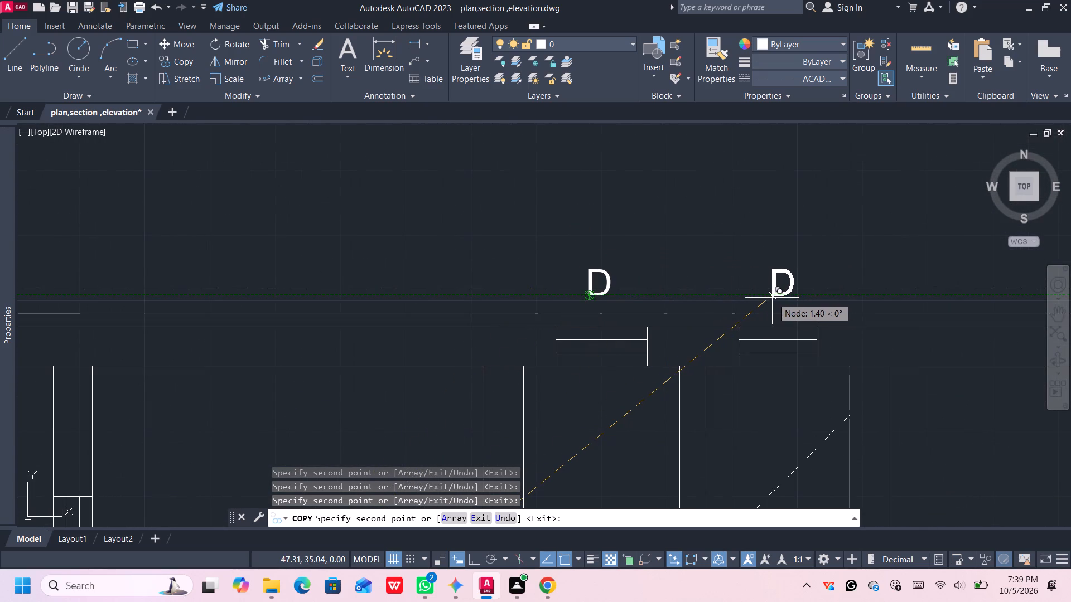
left_click(773, 301)
Place copies of the D label inside the northwest room and inside the middle north room.
scroll(812, 338, "down", 4)
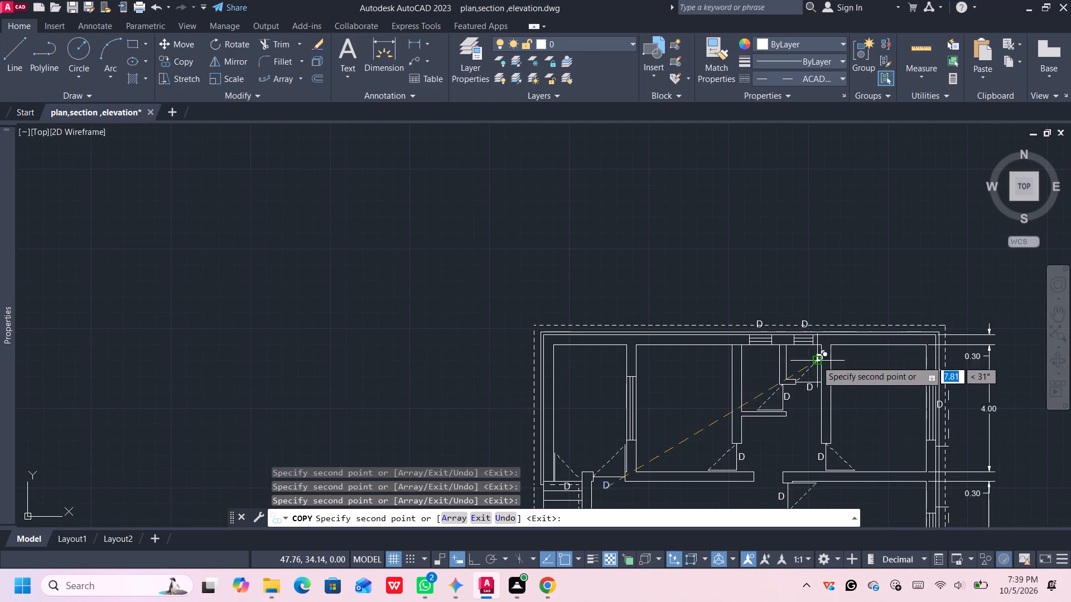
middle_click_drag(807, 354, 722, 114)
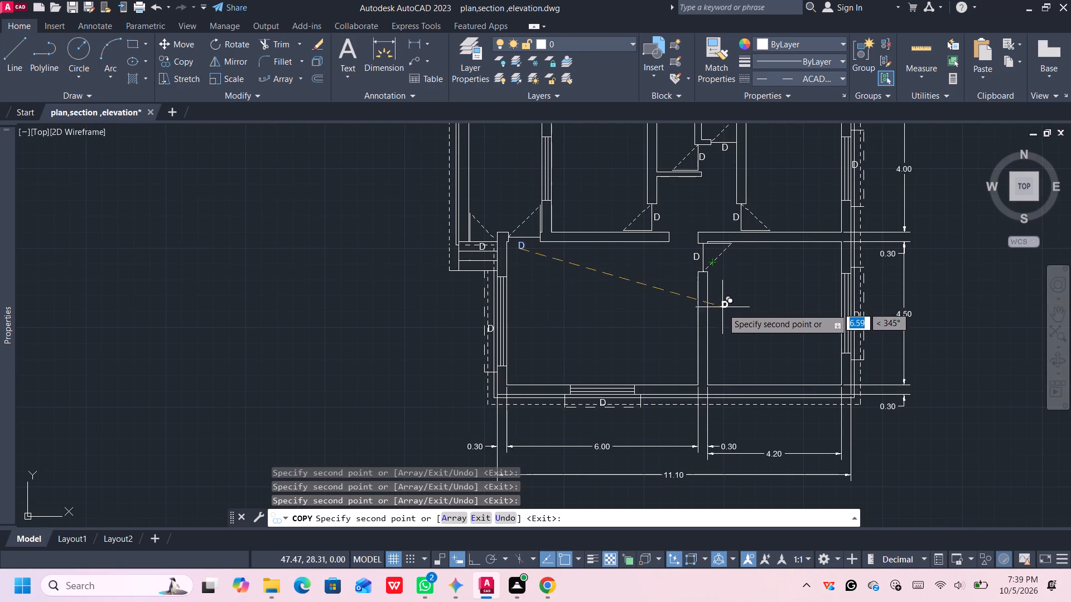
middle_click_drag(698, 334, 662, 251)
scroll(674, 255, "down", 2)
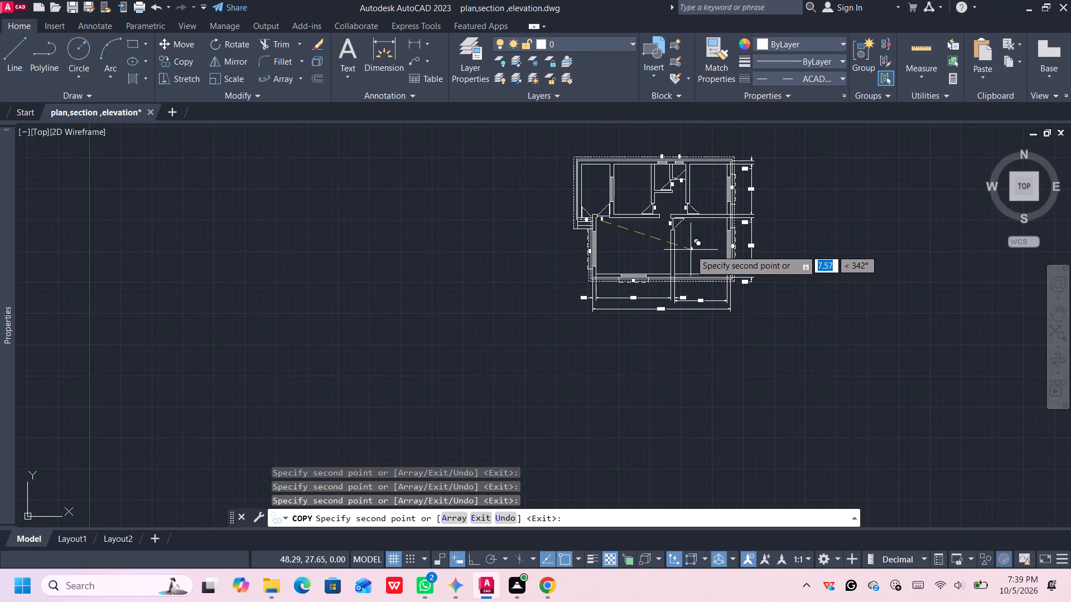
middle_click_drag(689, 250, 665, 259)
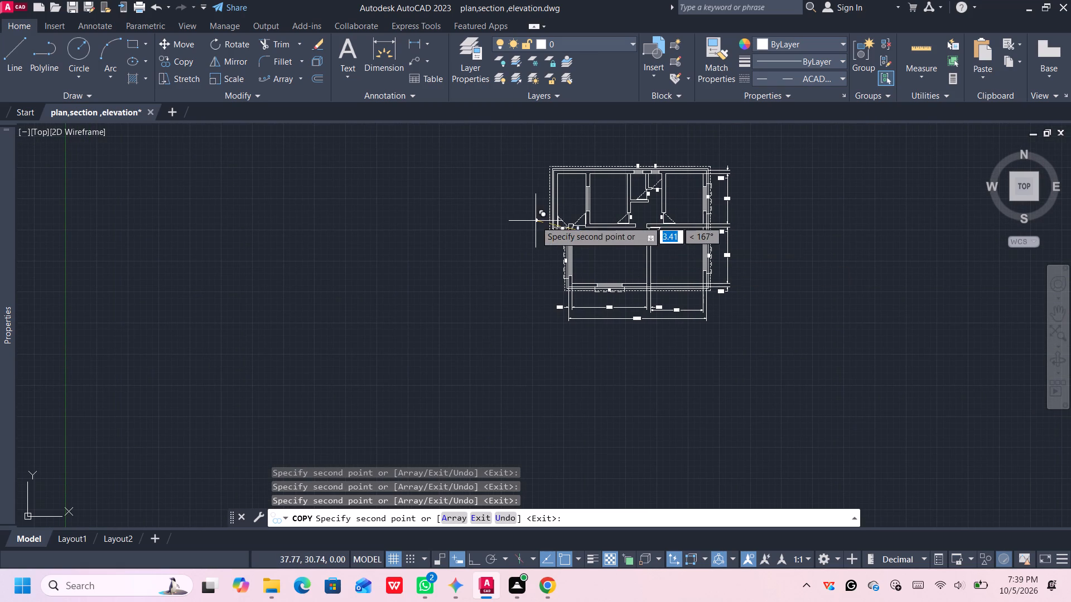
scroll(562, 206, "up", 3)
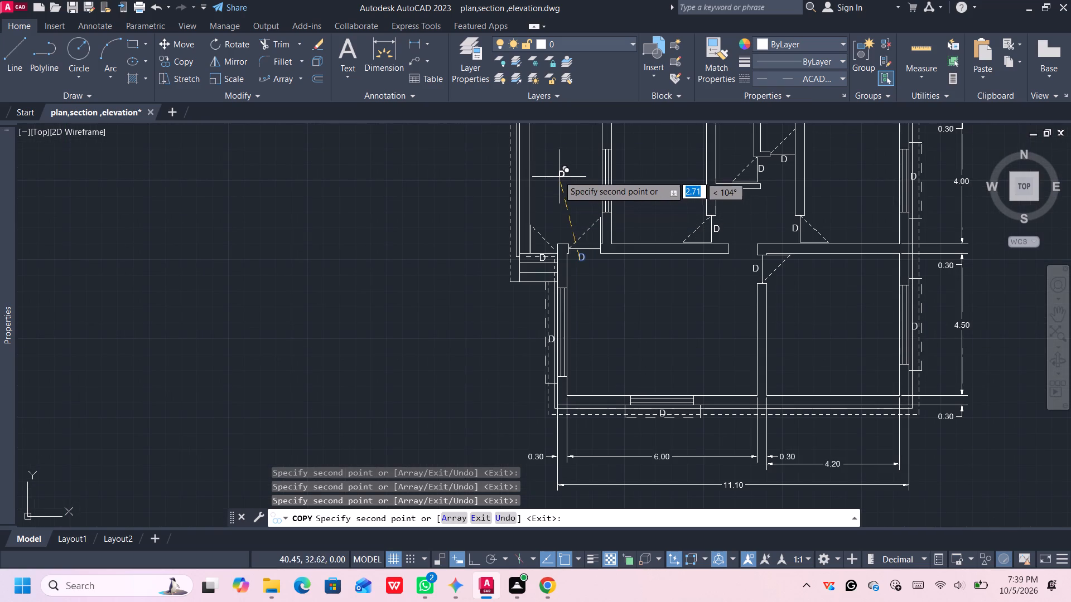
left_click(551, 167)
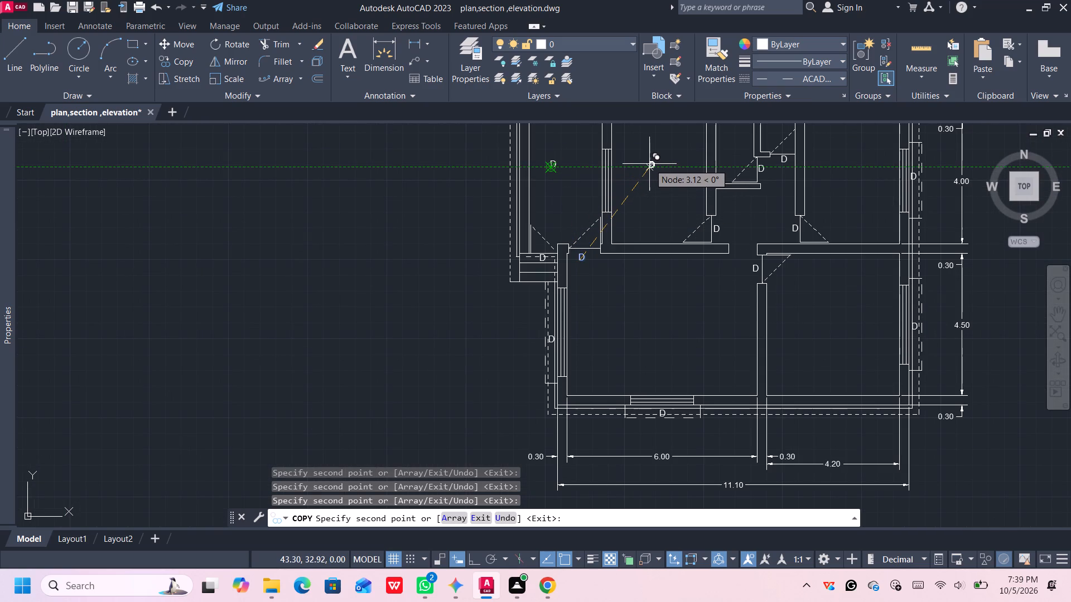
left_click(638, 166)
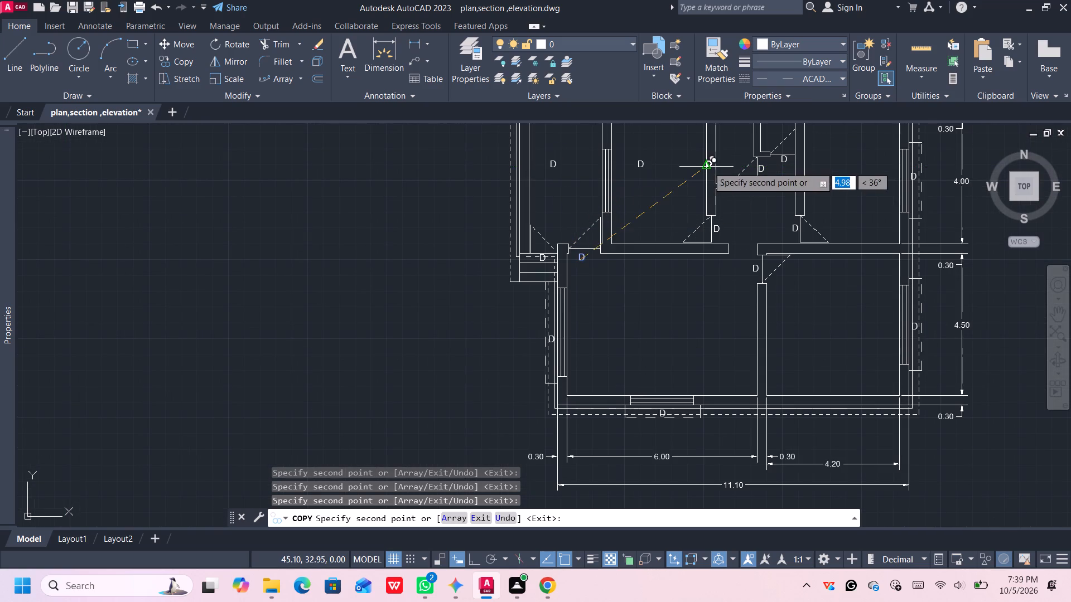
Place copies of the D label inside each of the two small north rooms and inside the northeast room.
middle_click_drag(699, 162, 568, 185)
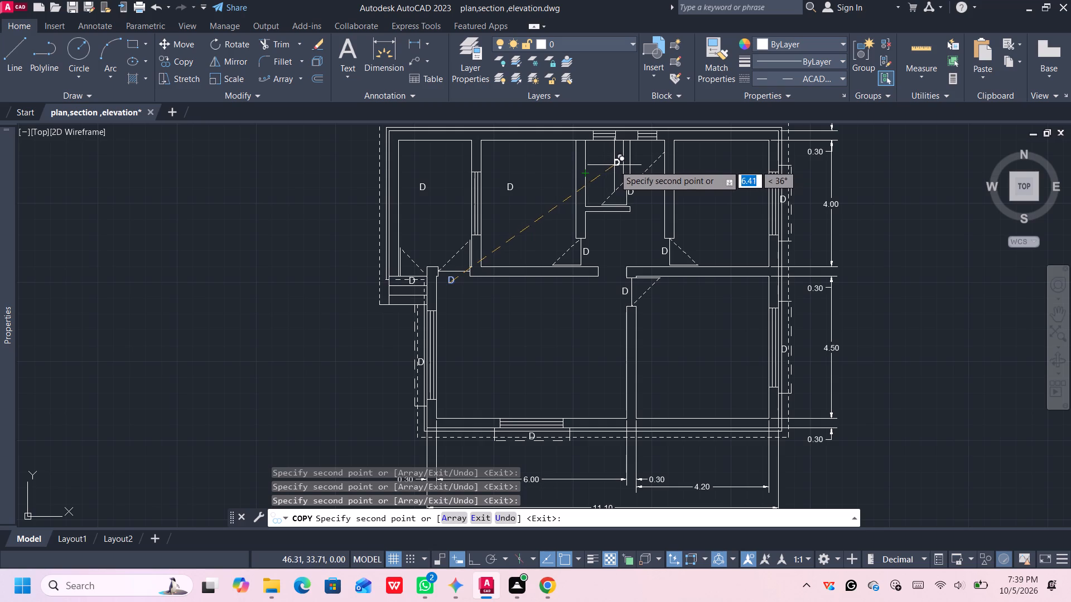
scroll(627, 160, "up", 1)
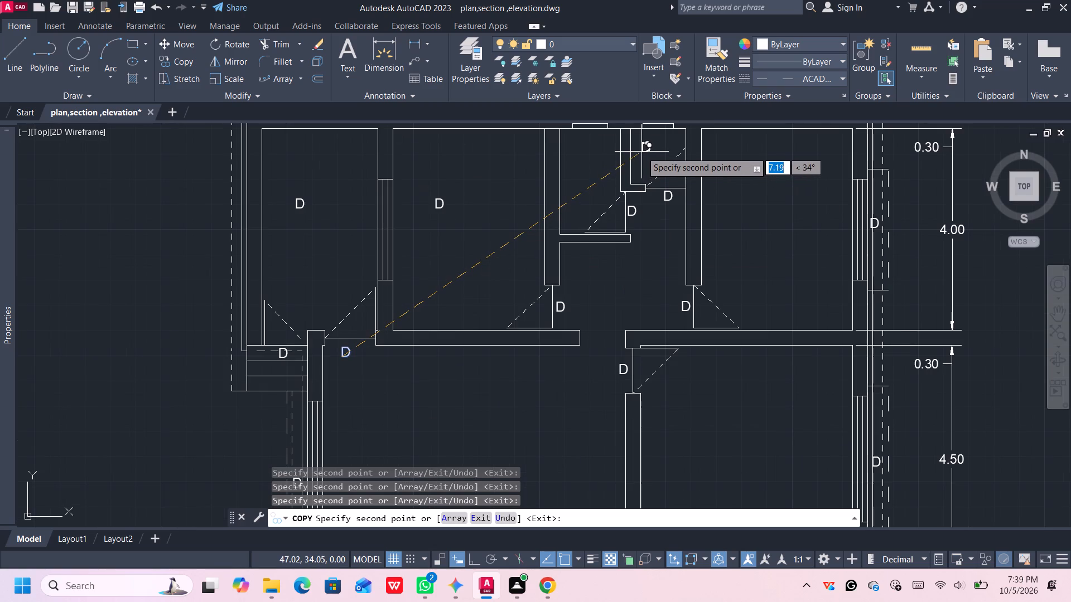
left_click(641, 152)
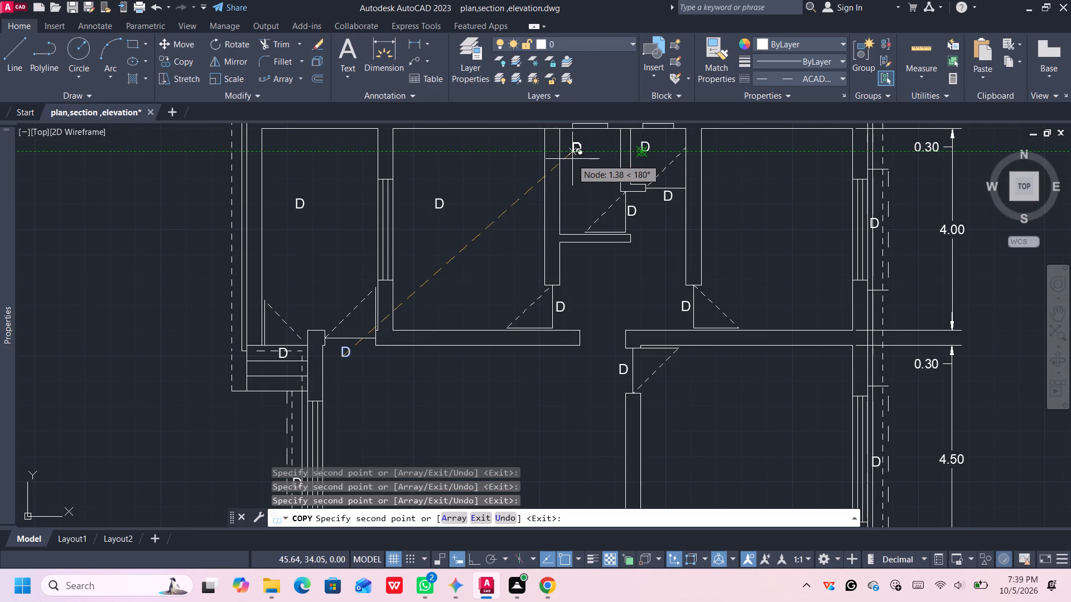
left_click(572, 157)
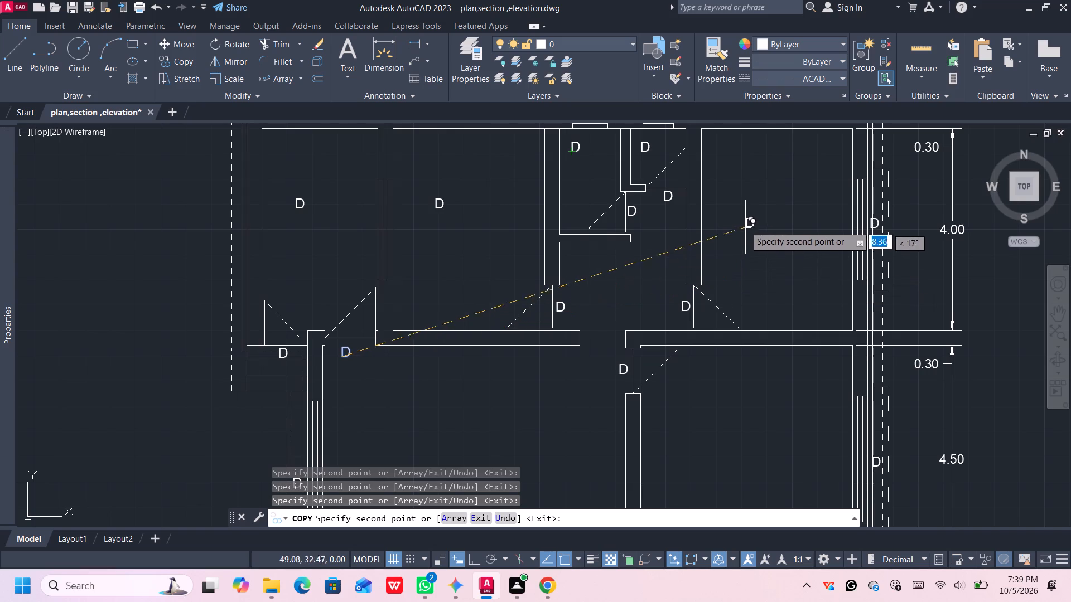
left_click(742, 208)
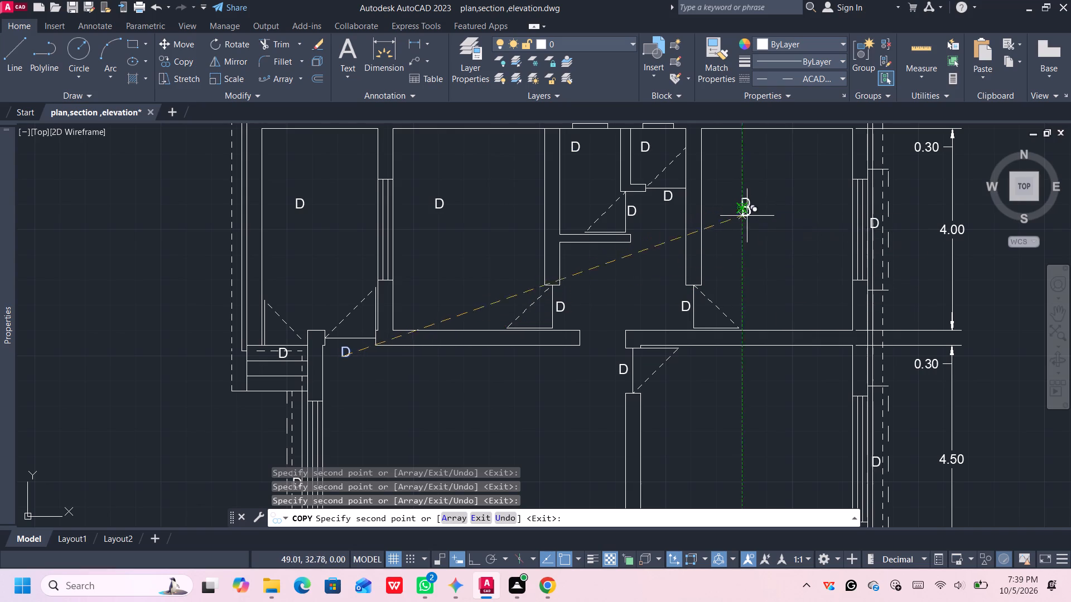
Place copies of the D label inside the southeast room and inside the large southwest room, ending the copying.
scroll(762, 333, "down", 3)
middle_click_drag(758, 368, 712, 237)
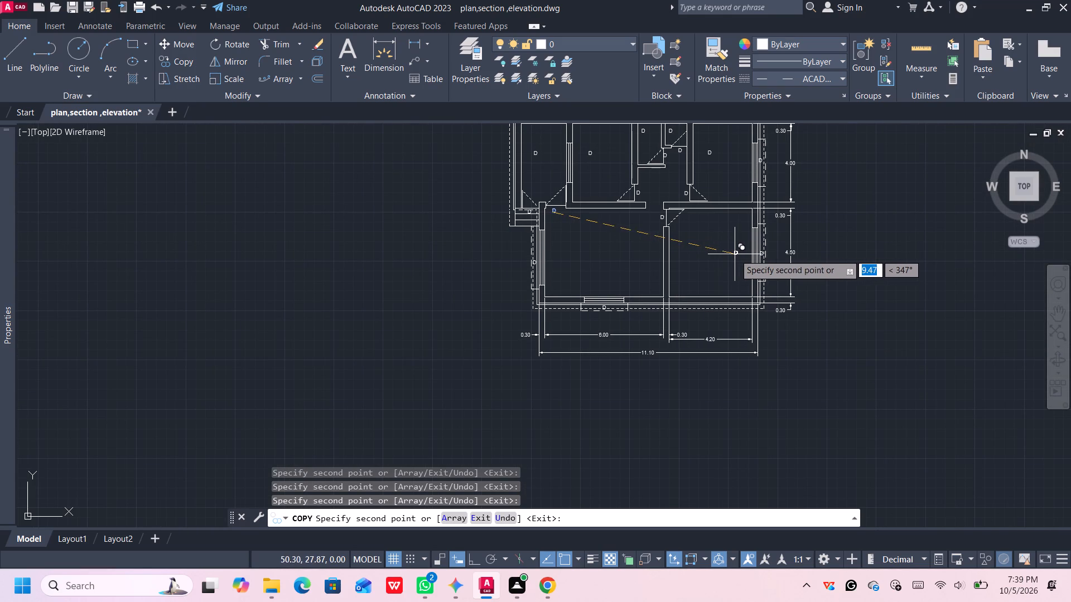
left_click(711, 249)
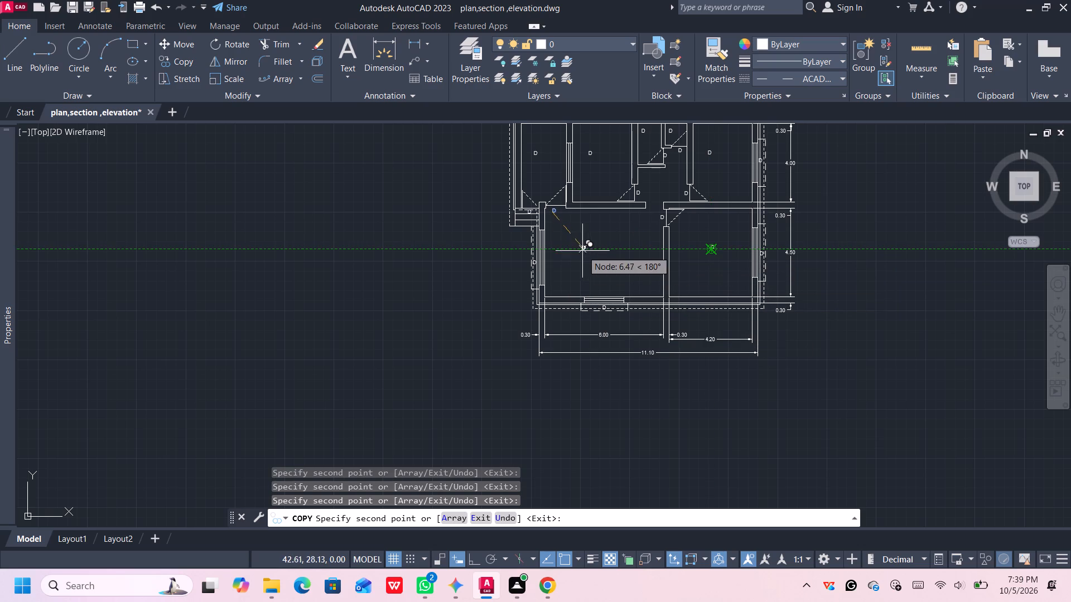
left_click(581, 250)
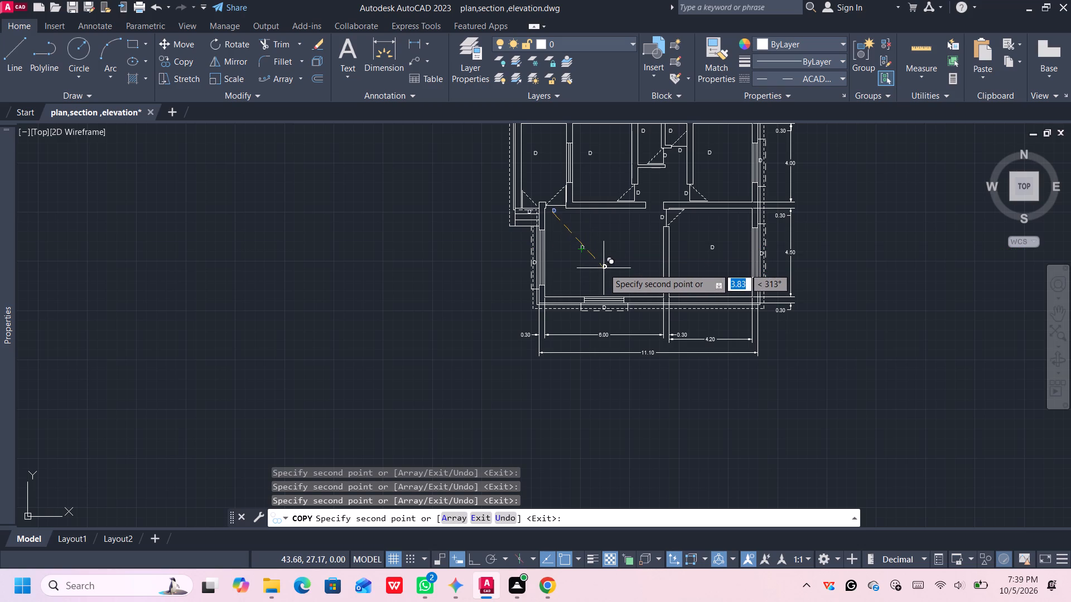
key("Escape")
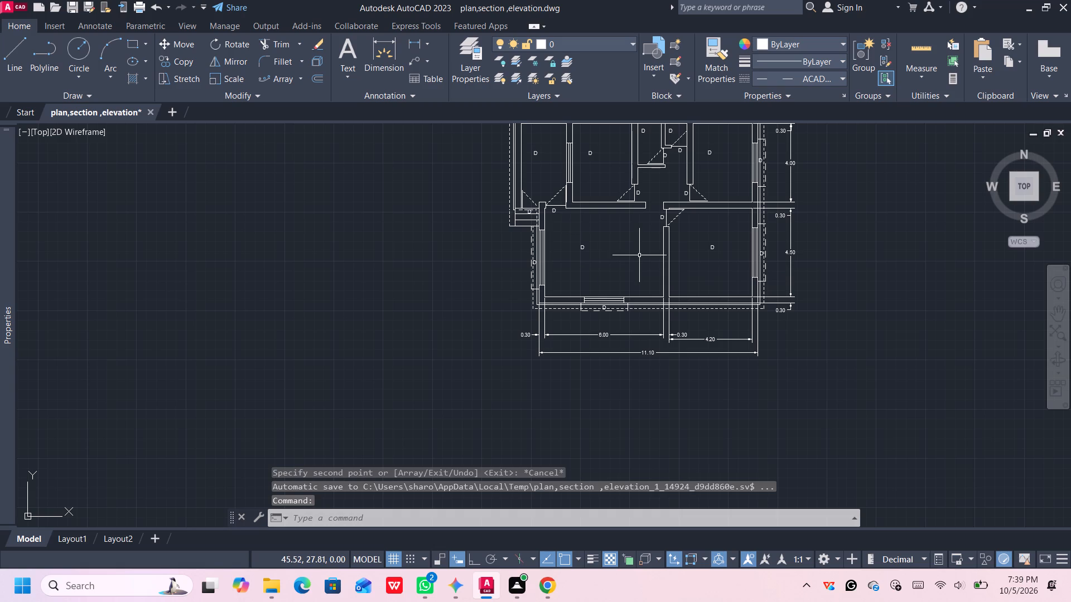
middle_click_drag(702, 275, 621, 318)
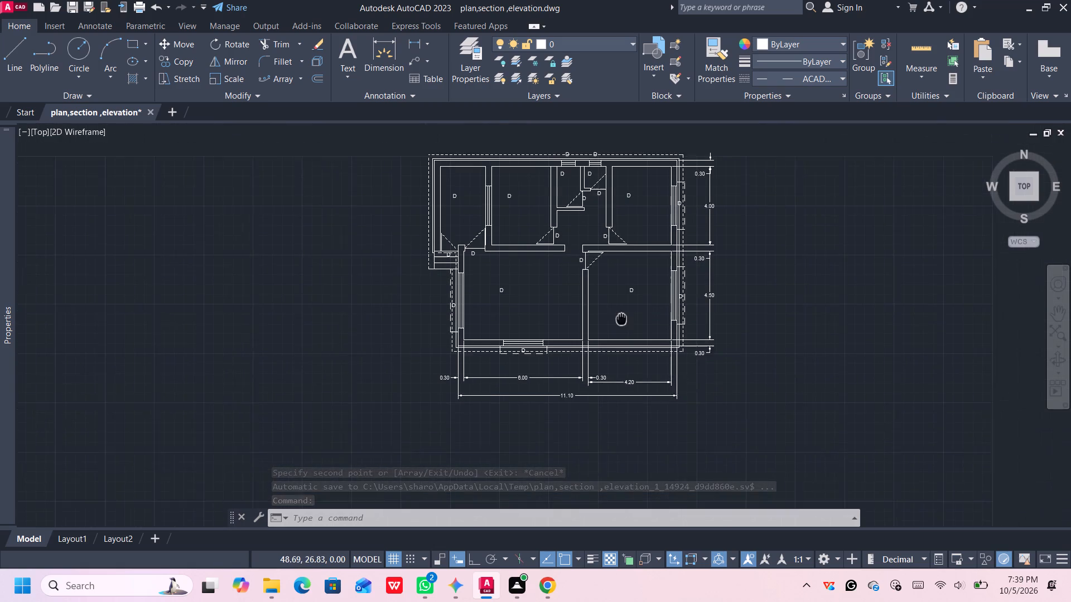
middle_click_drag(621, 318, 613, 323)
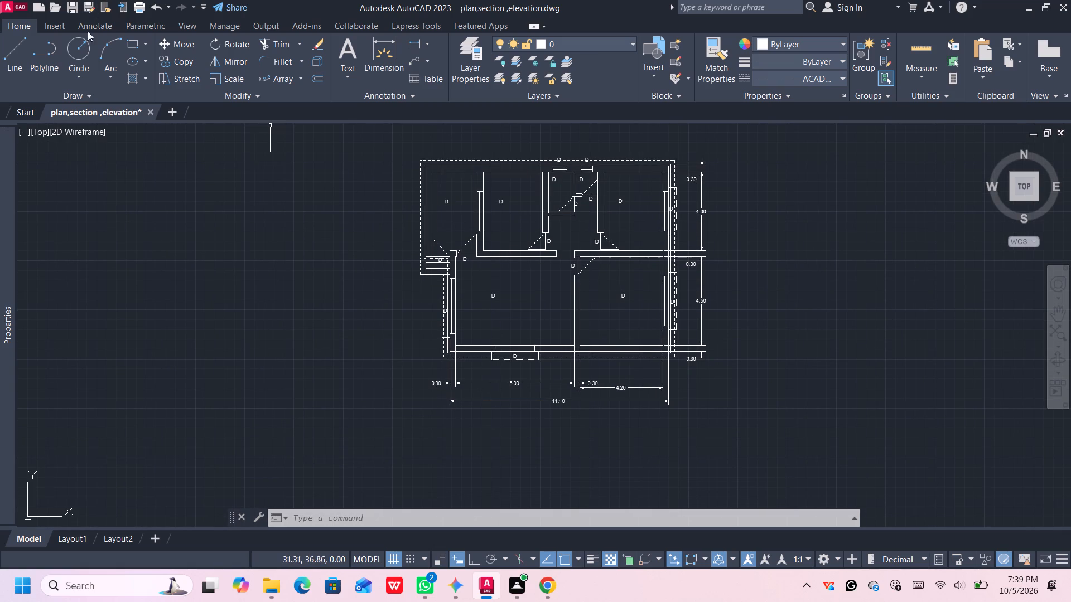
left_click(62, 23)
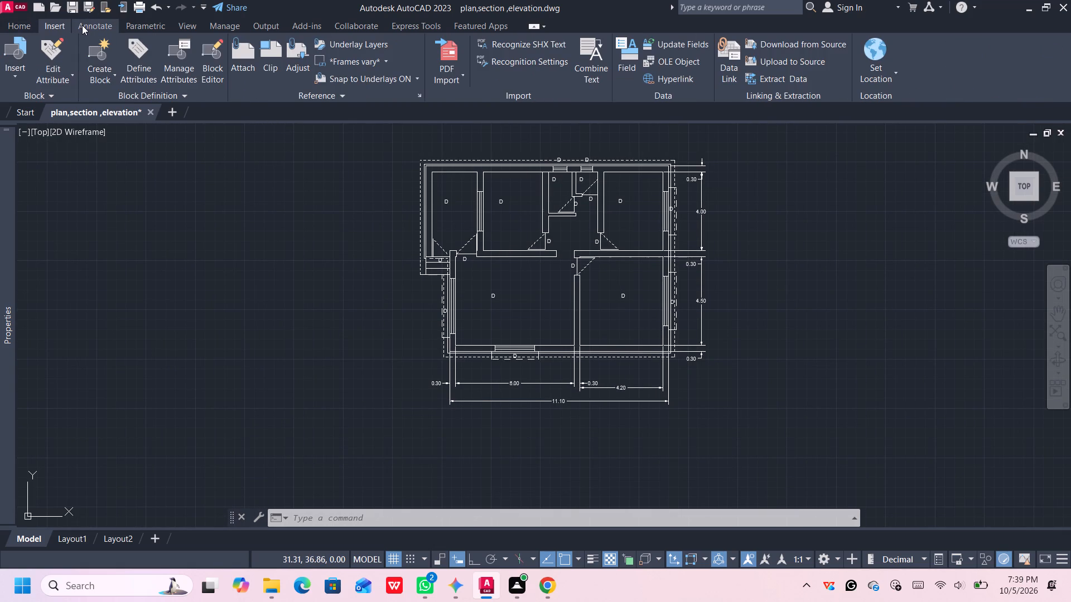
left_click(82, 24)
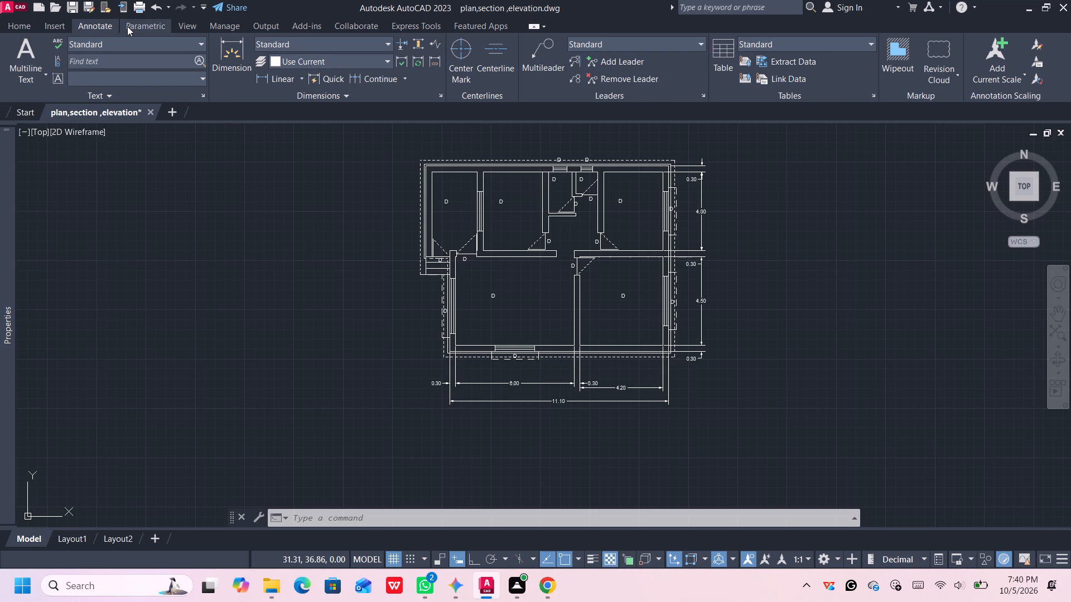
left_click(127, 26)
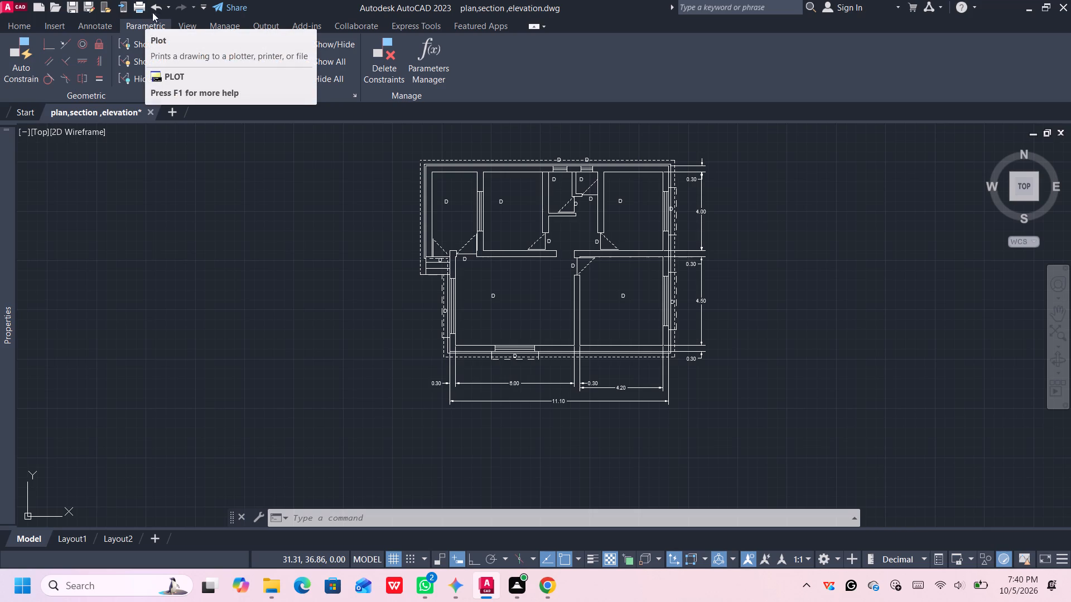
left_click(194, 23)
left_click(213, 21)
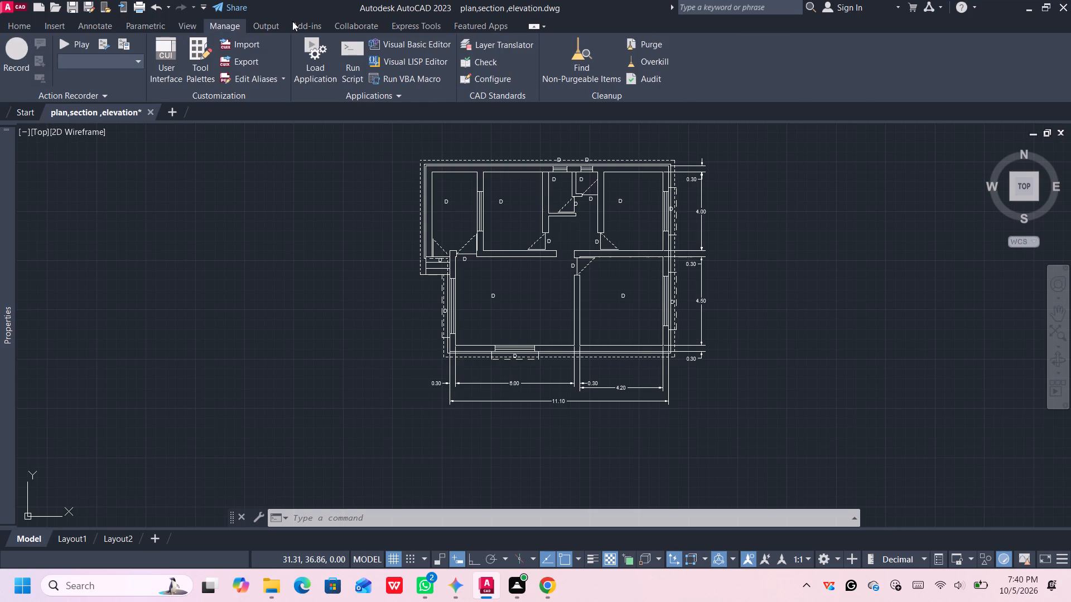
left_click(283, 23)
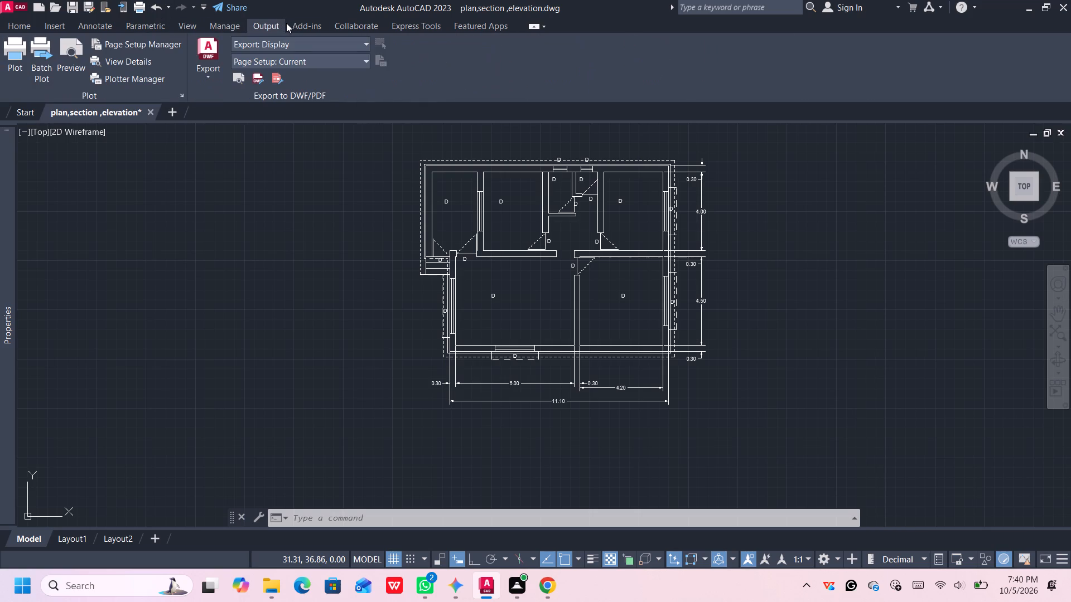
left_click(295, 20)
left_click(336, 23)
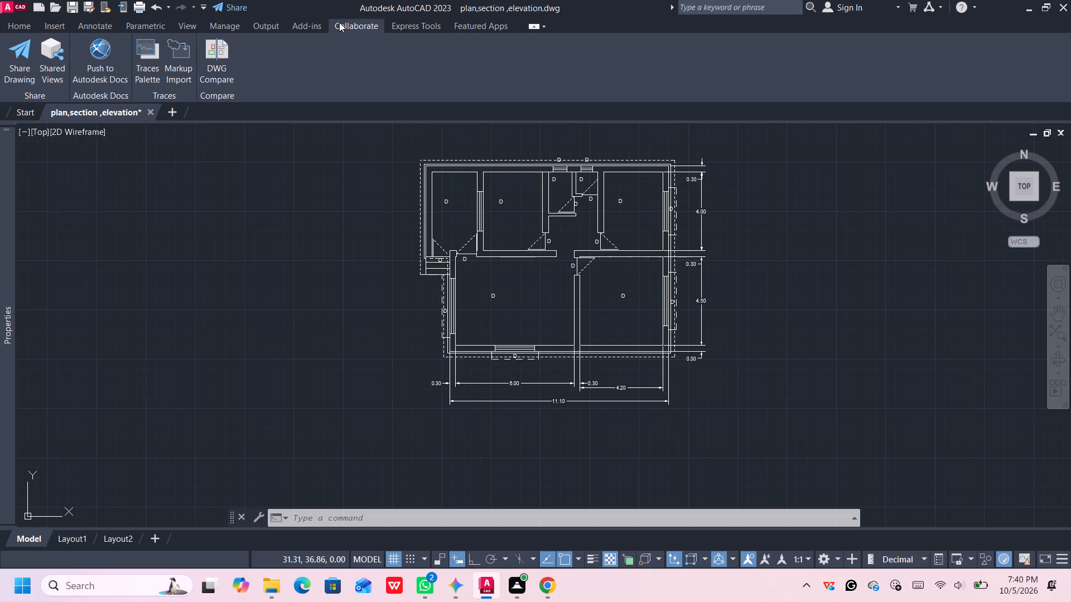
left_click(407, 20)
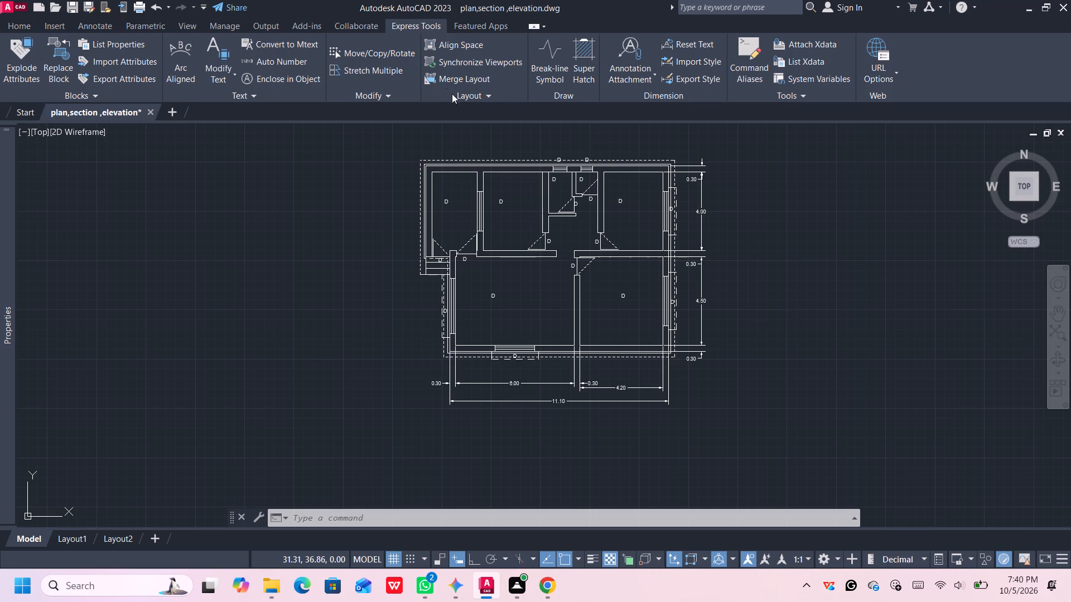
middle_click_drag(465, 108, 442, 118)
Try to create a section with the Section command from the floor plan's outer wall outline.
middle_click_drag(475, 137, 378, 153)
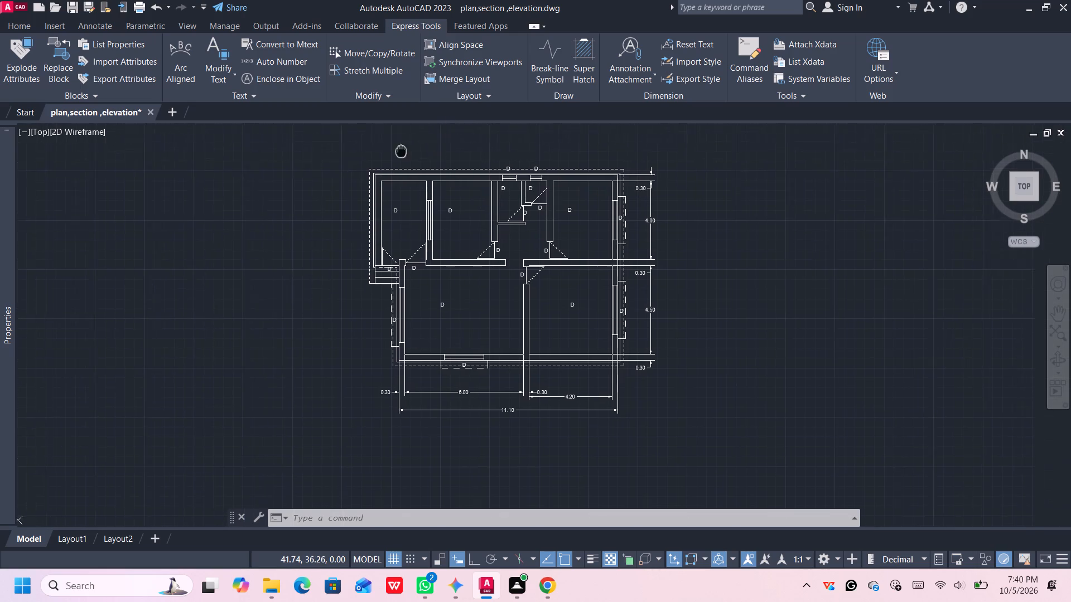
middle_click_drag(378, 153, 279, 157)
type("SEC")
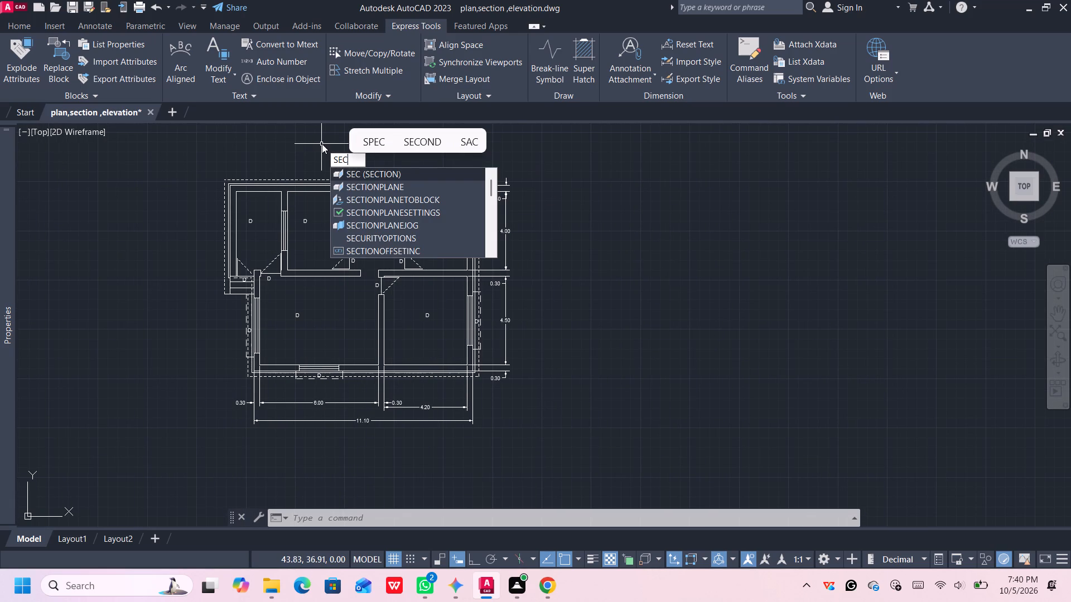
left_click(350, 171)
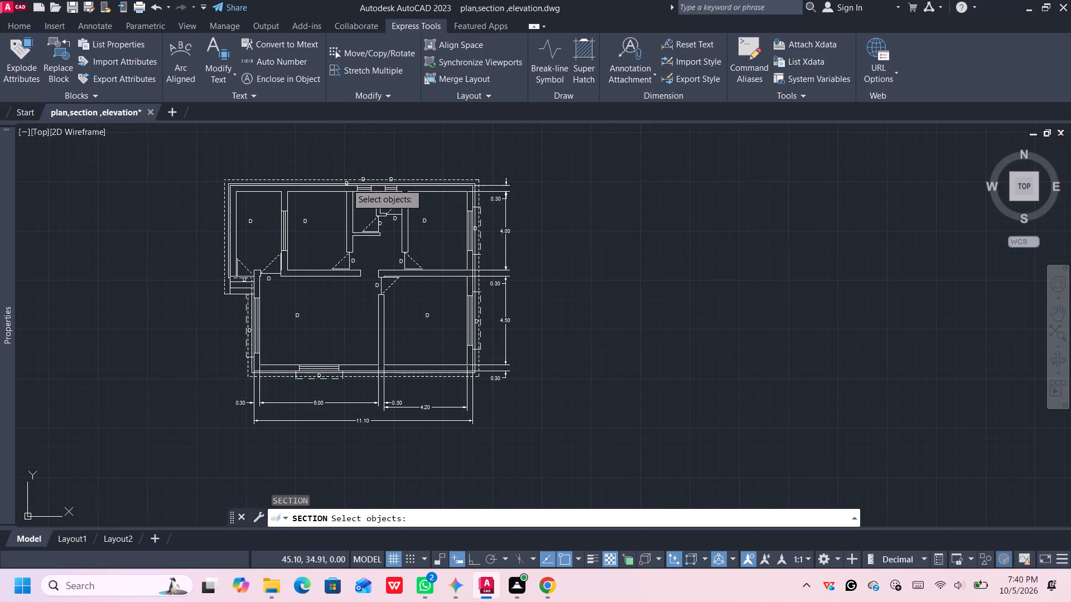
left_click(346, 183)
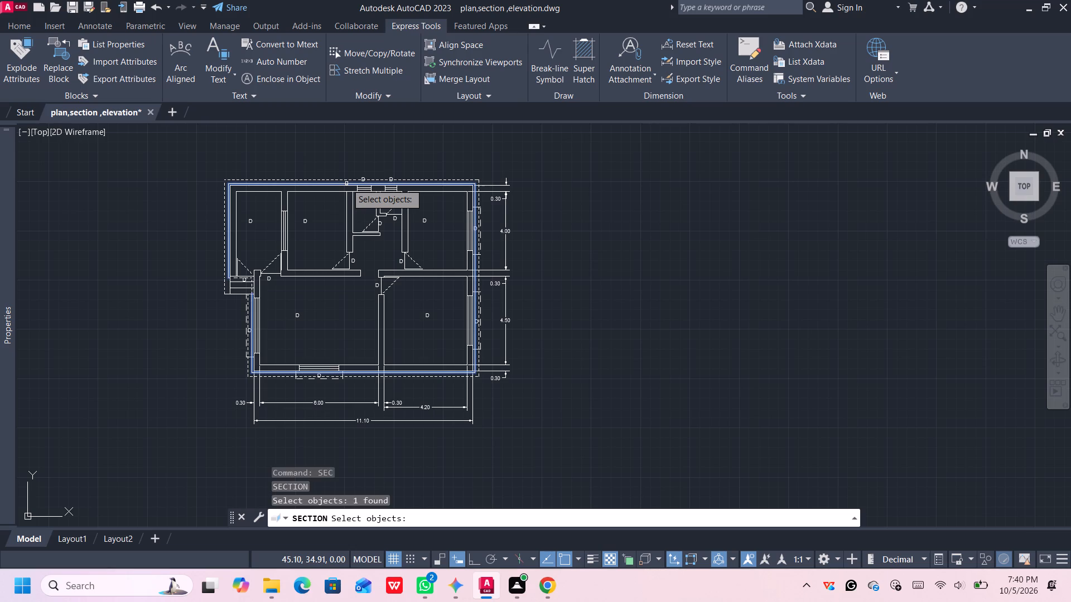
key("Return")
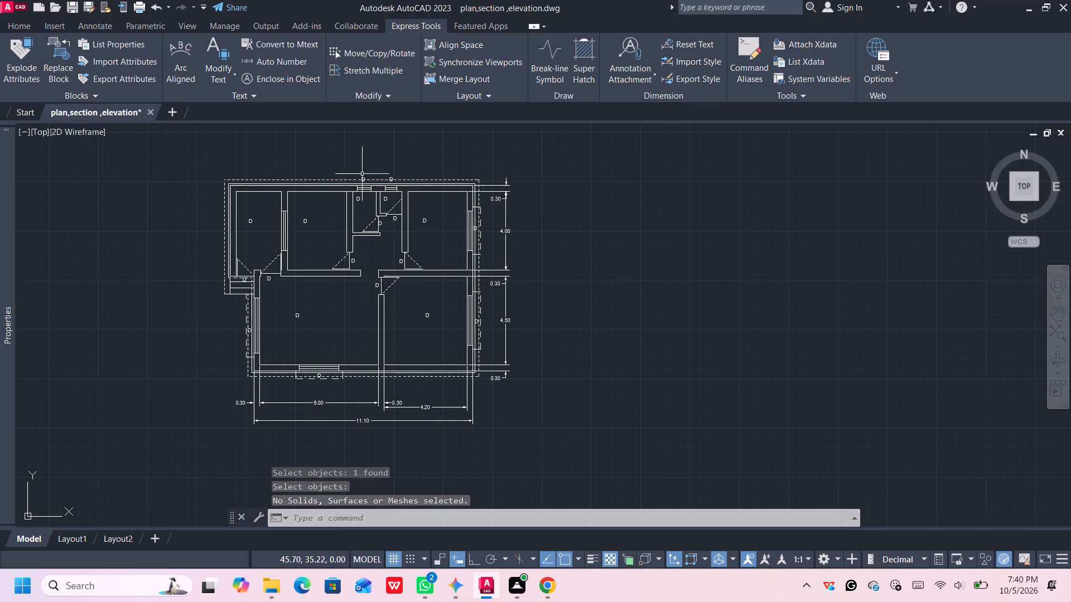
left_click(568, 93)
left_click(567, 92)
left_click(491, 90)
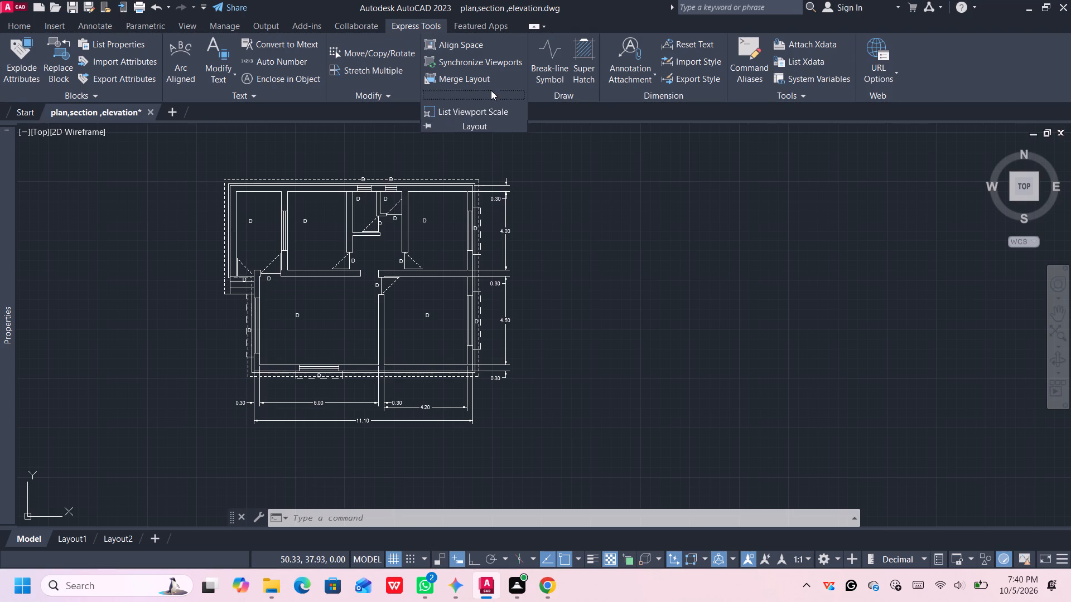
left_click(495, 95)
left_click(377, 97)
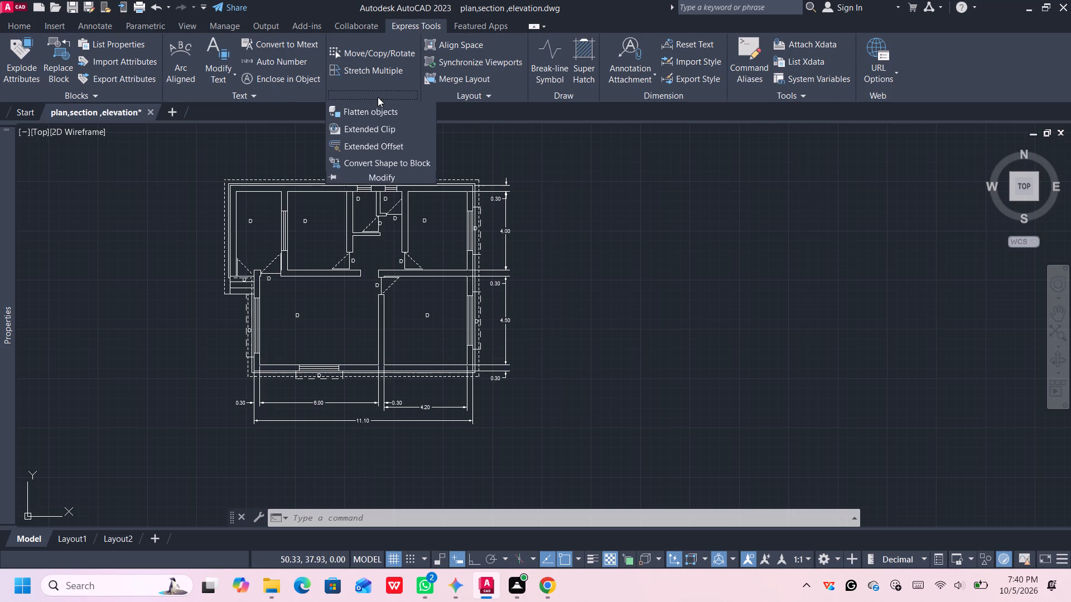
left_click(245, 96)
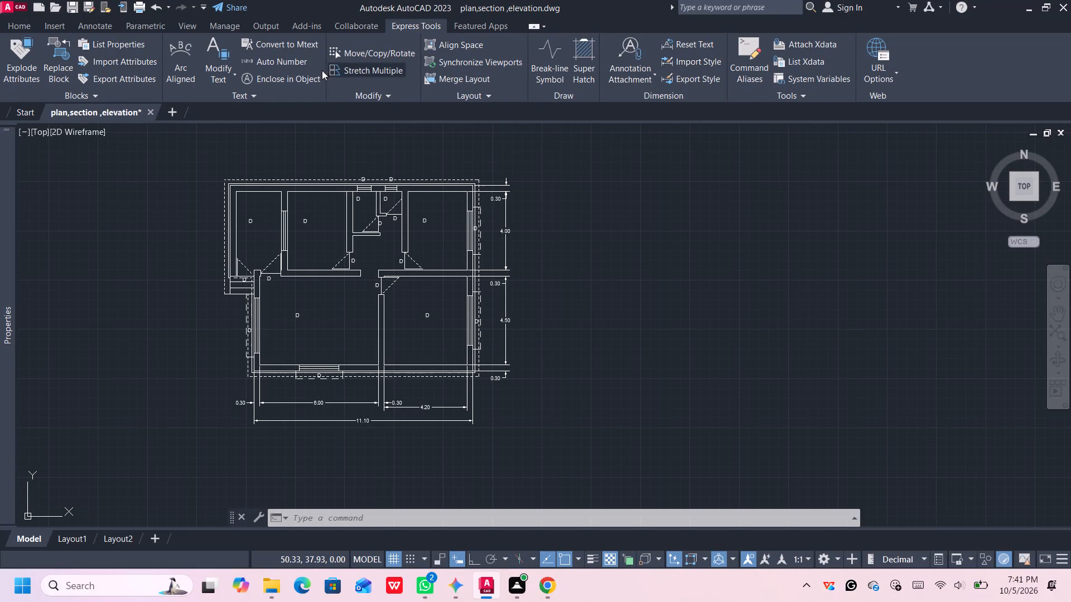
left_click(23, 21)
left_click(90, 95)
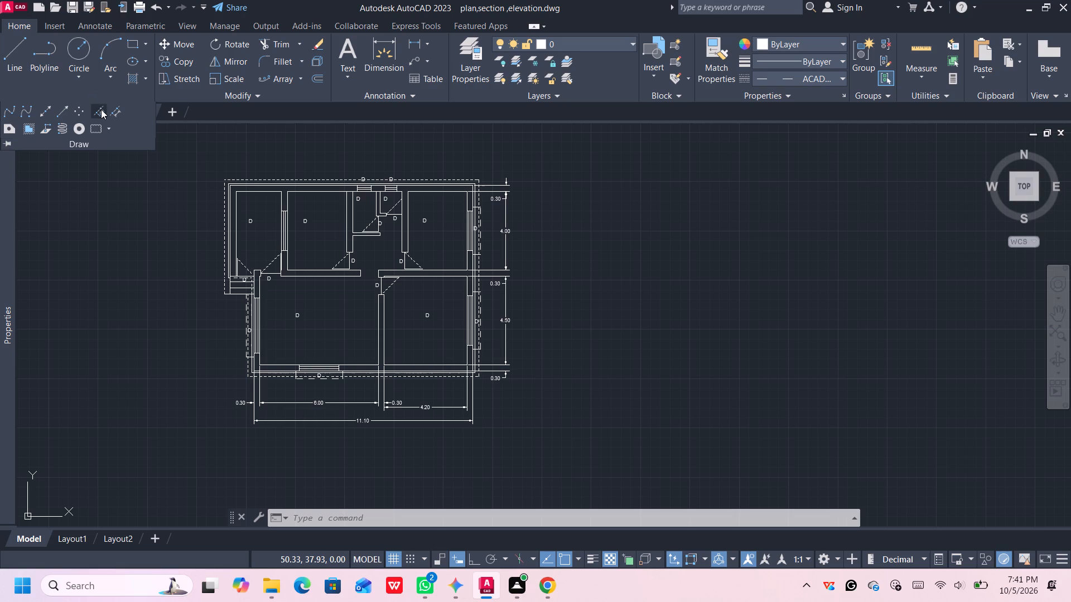
Change the D label at the southwest room's west window to W.
scroll(92, 113, "up", 1)
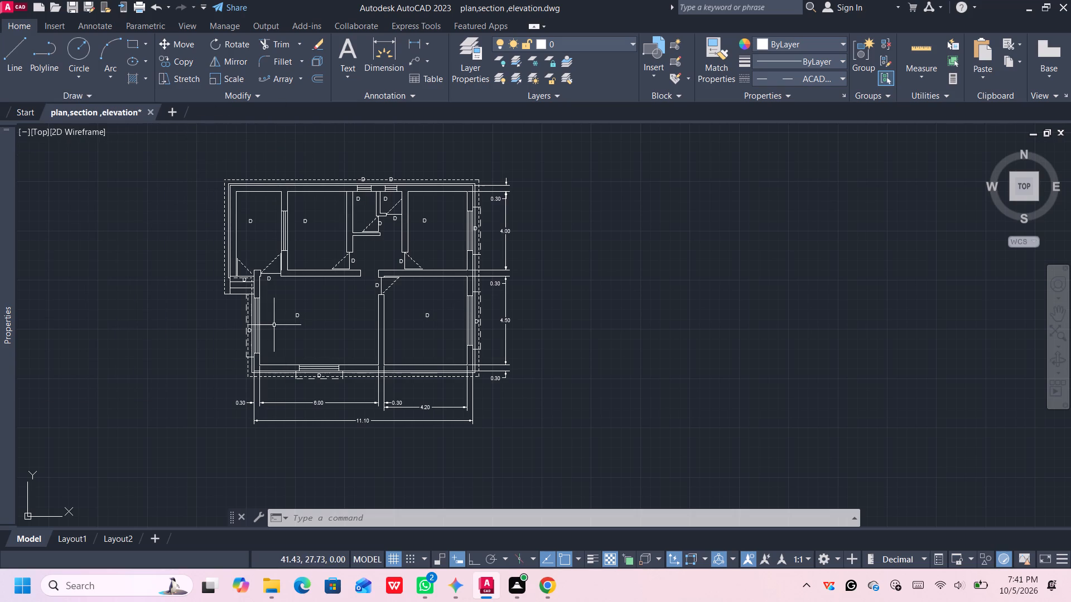
scroll(301, 342, "up", 2)
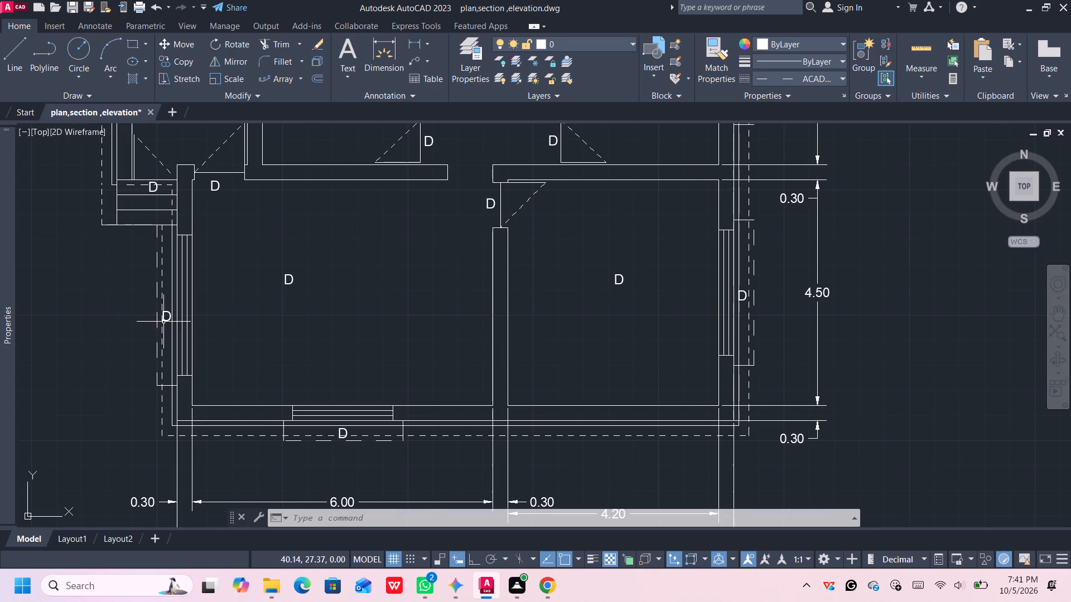
scroll(163, 322, "up", 1)
double_click(167, 317)
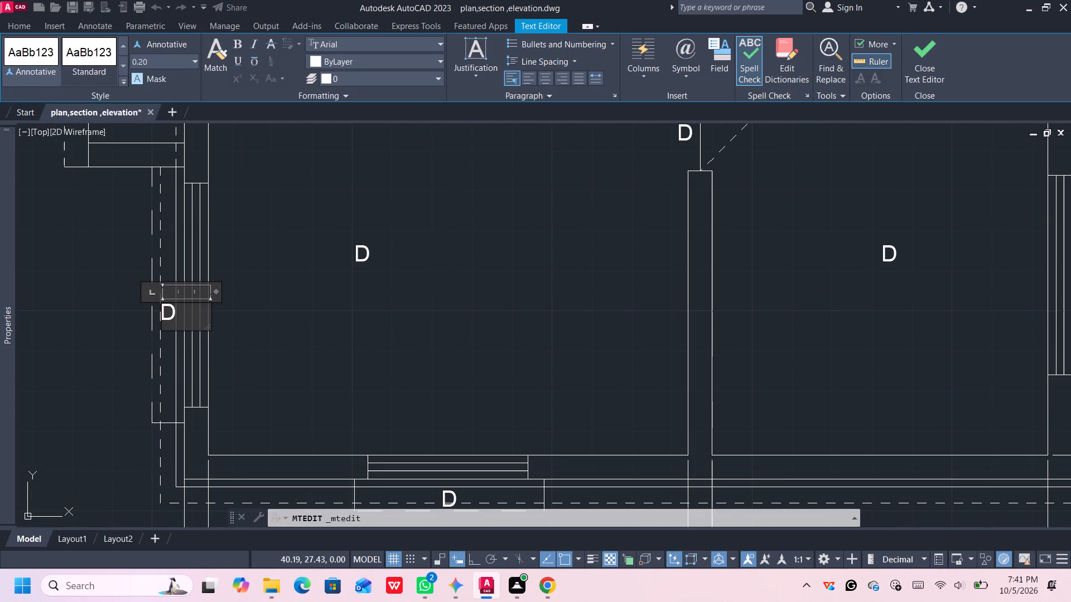
key("Right")
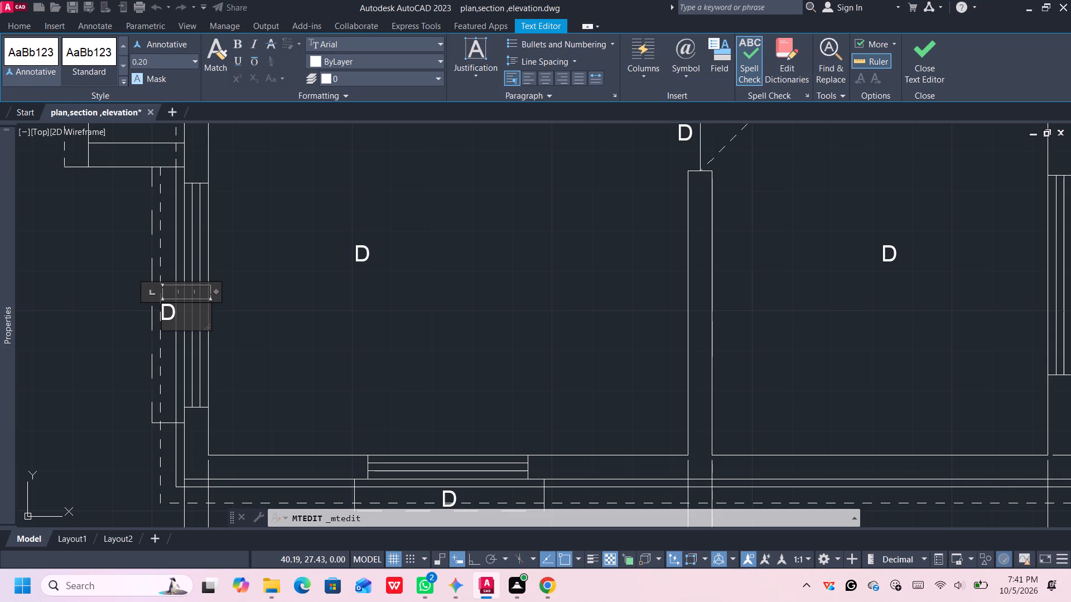
key("BackSpace")
key("w")
left_click(287, 381)
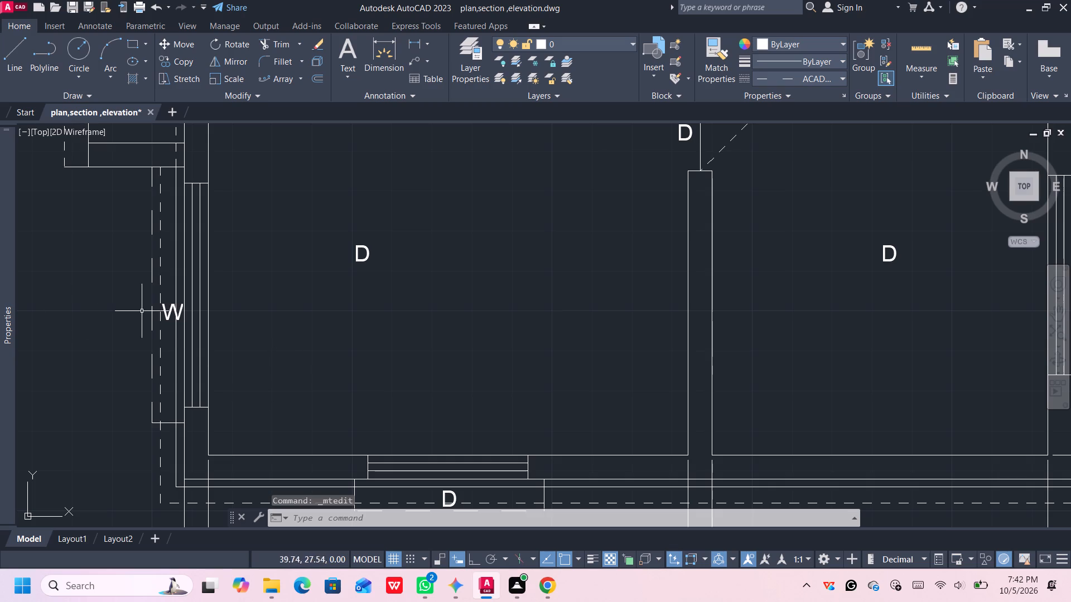
Move the W label slightly west so it sits just outside the west wall.
left_click(166, 313)
left_click_drag(168, 312, 161, 312)
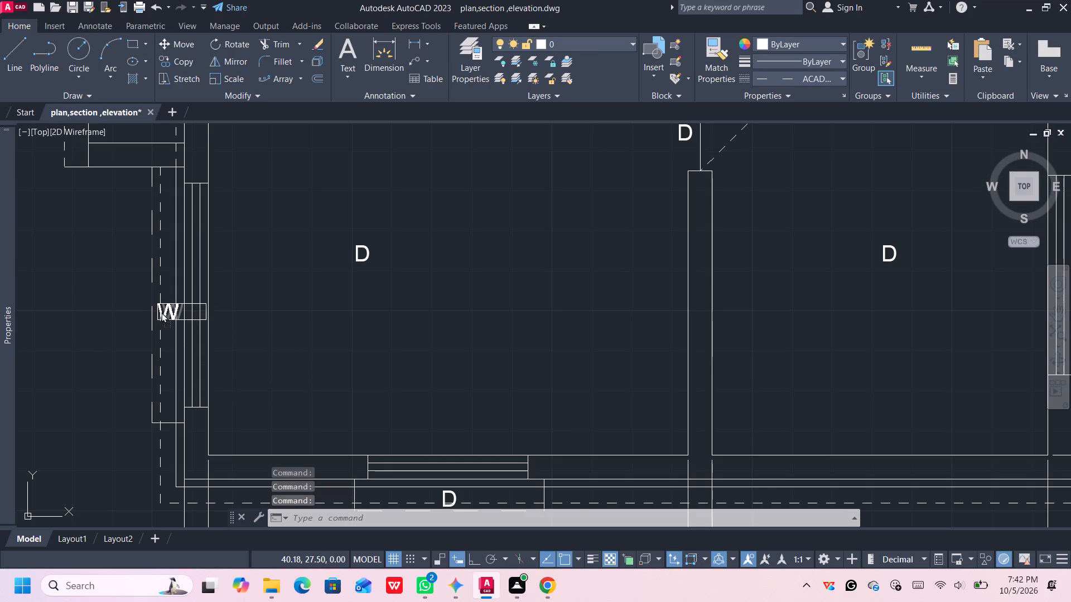
left_click_drag(161, 312, 157, 312)
left_click_drag(157, 312, 157, 312)
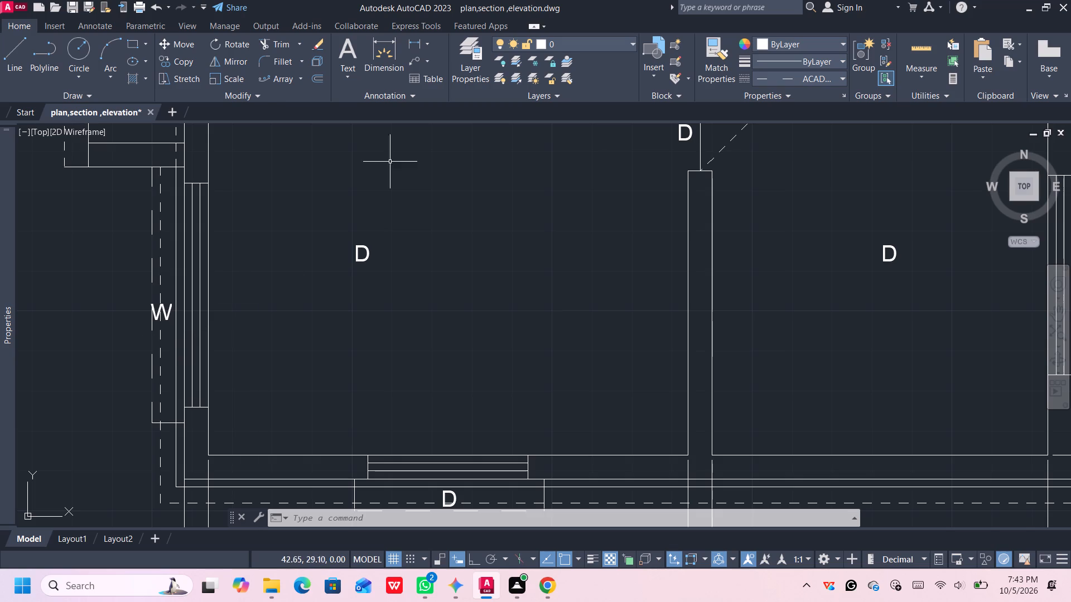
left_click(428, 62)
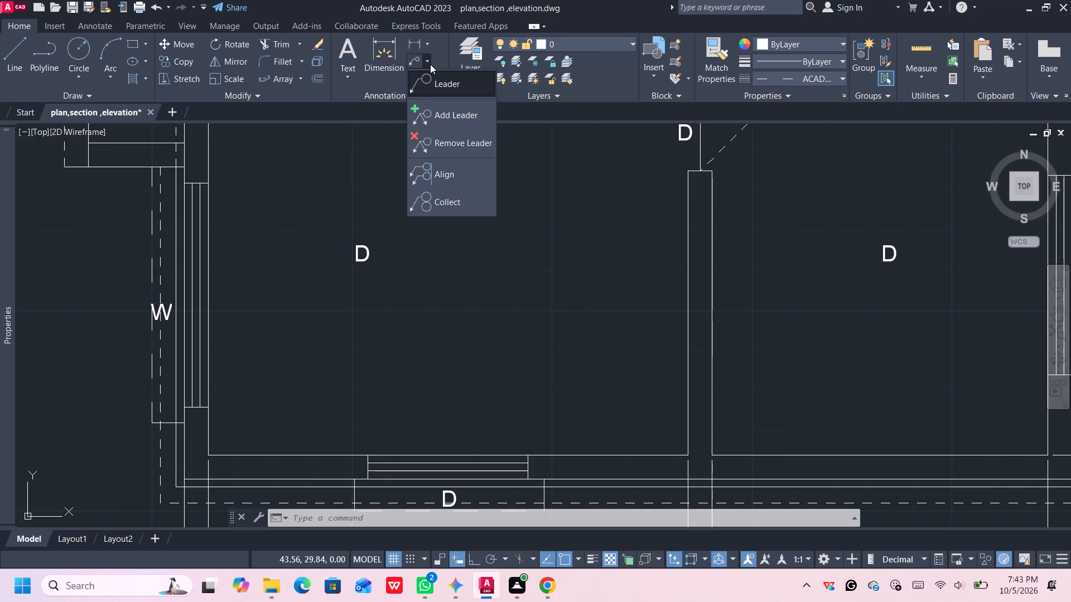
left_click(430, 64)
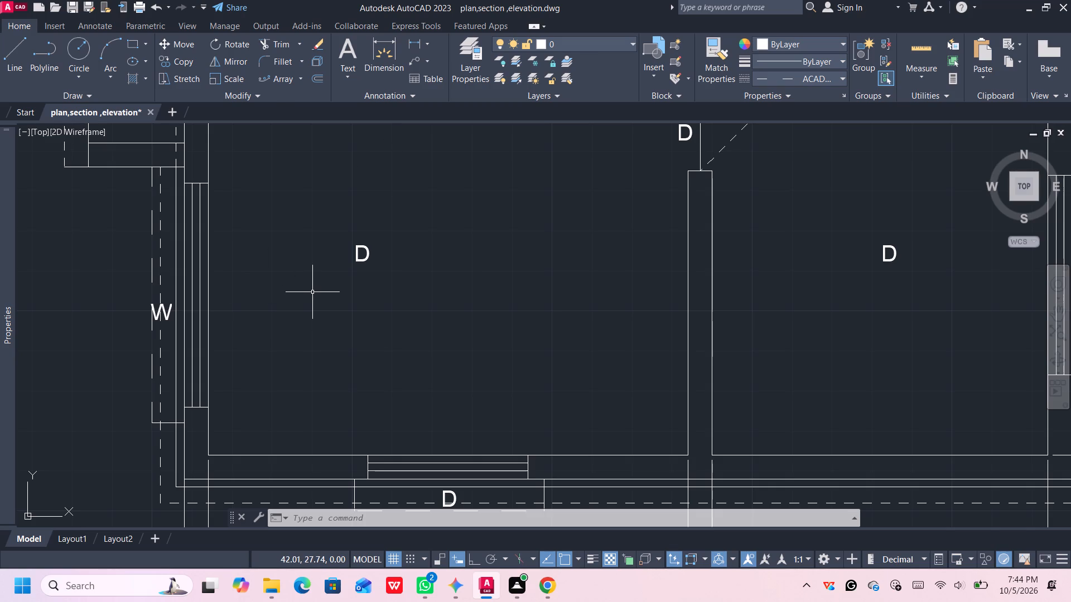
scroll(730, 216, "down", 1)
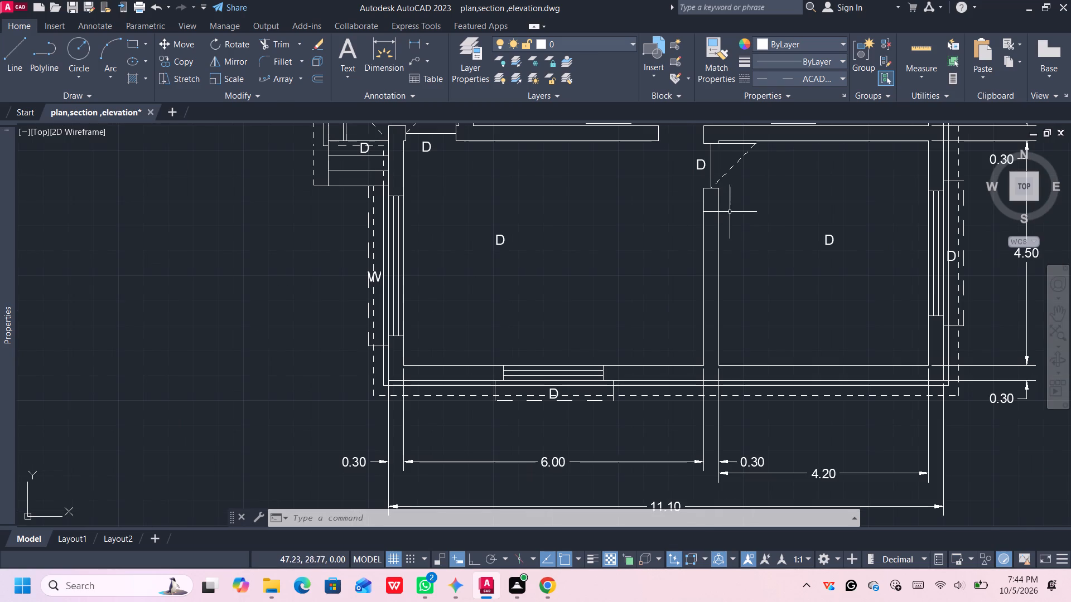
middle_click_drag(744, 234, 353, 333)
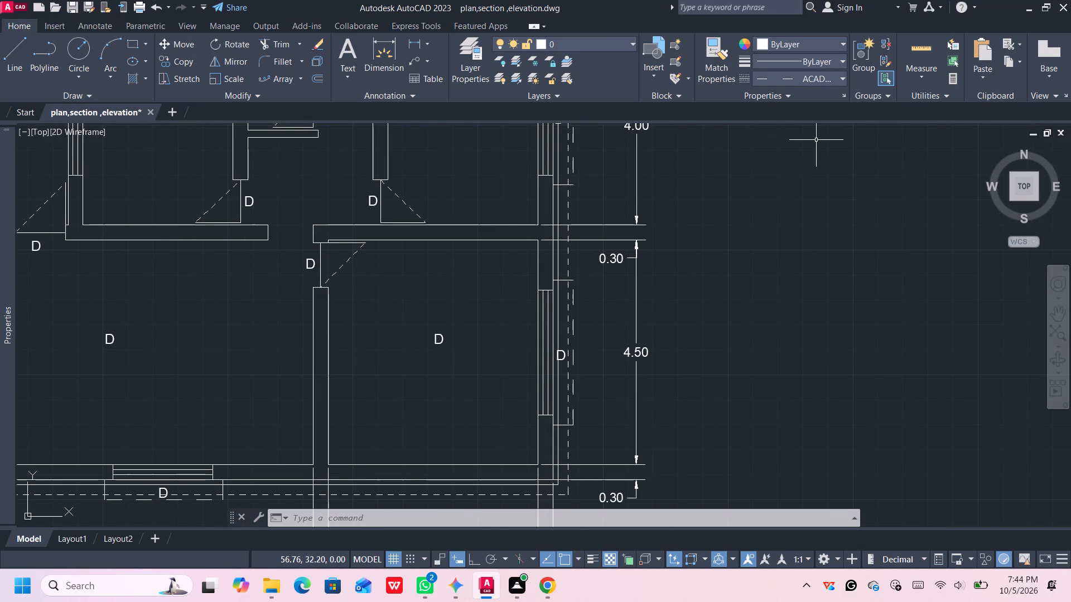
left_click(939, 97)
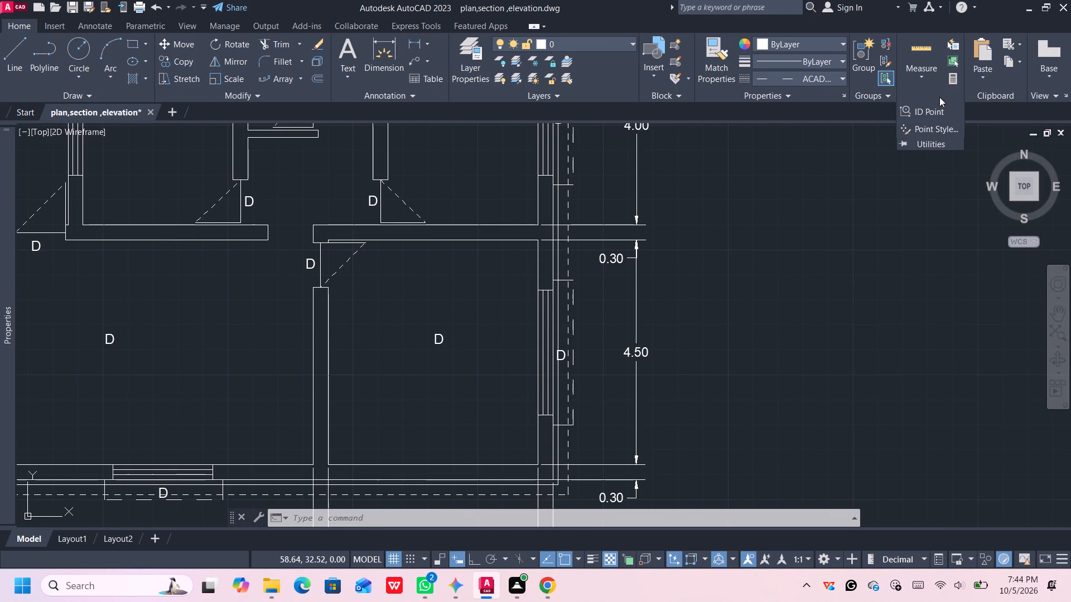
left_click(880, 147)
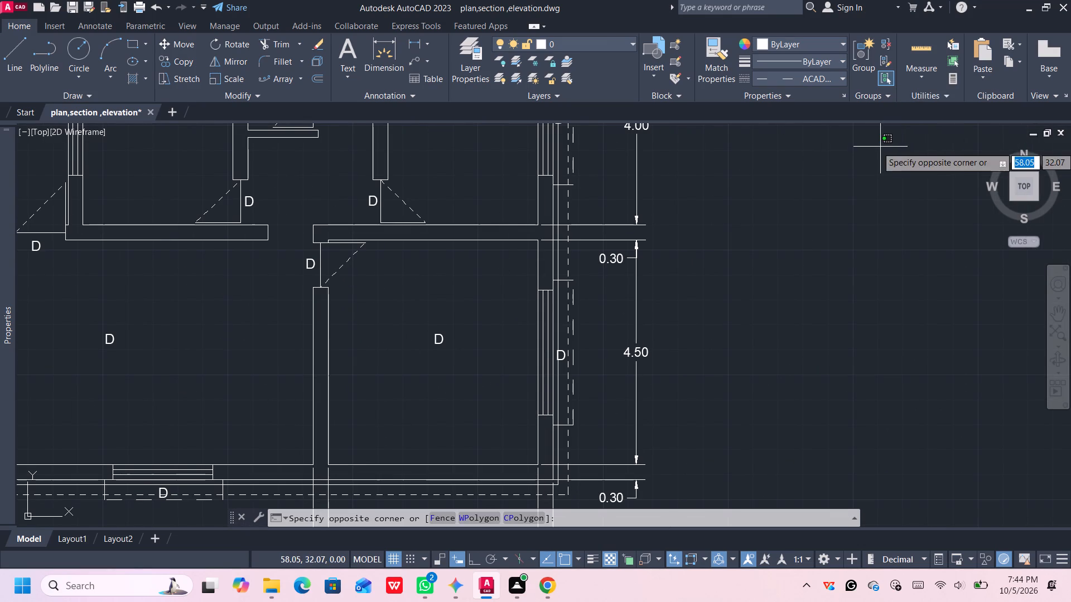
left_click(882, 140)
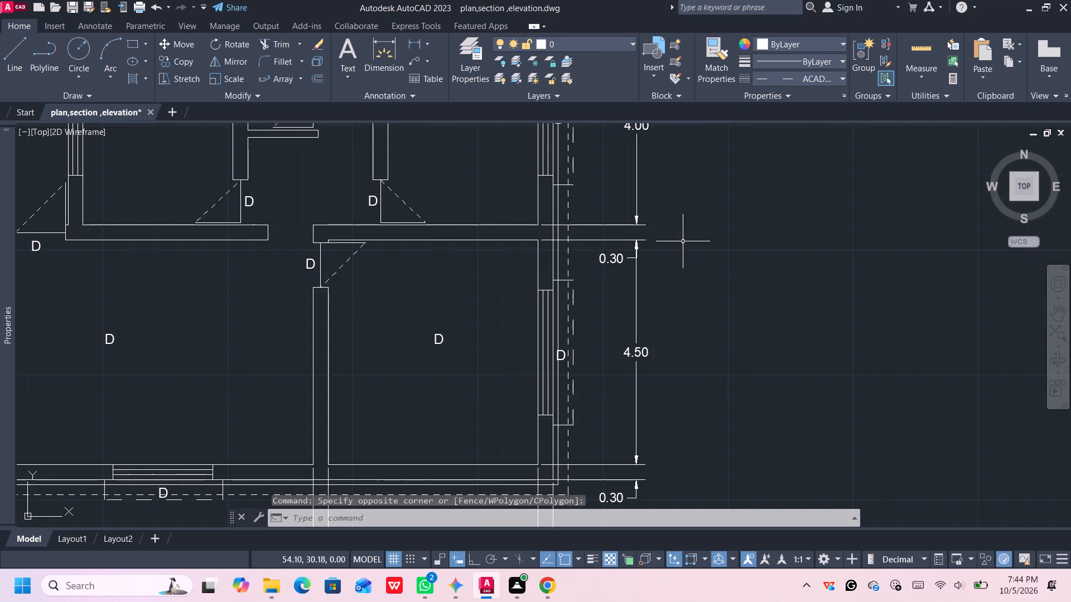
Change the D label at the southwest room's south window to W 1.
scroll(681, 239, "down", 2)
middle_click_drag(685, 241, 725, 298)
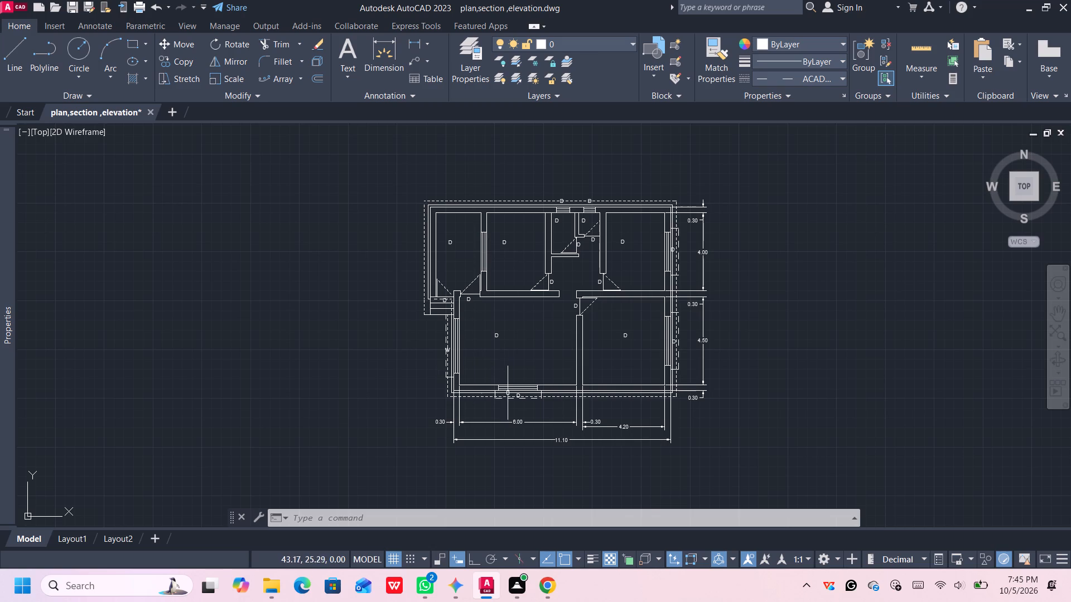
scroll(508, 395, "up", 3)
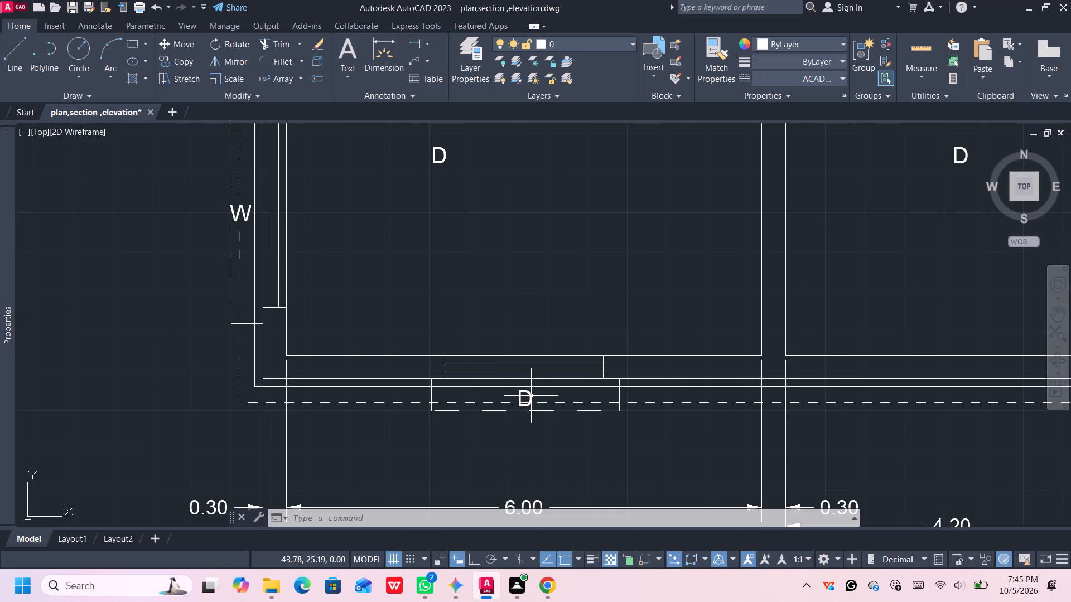
double_click(531, 396)
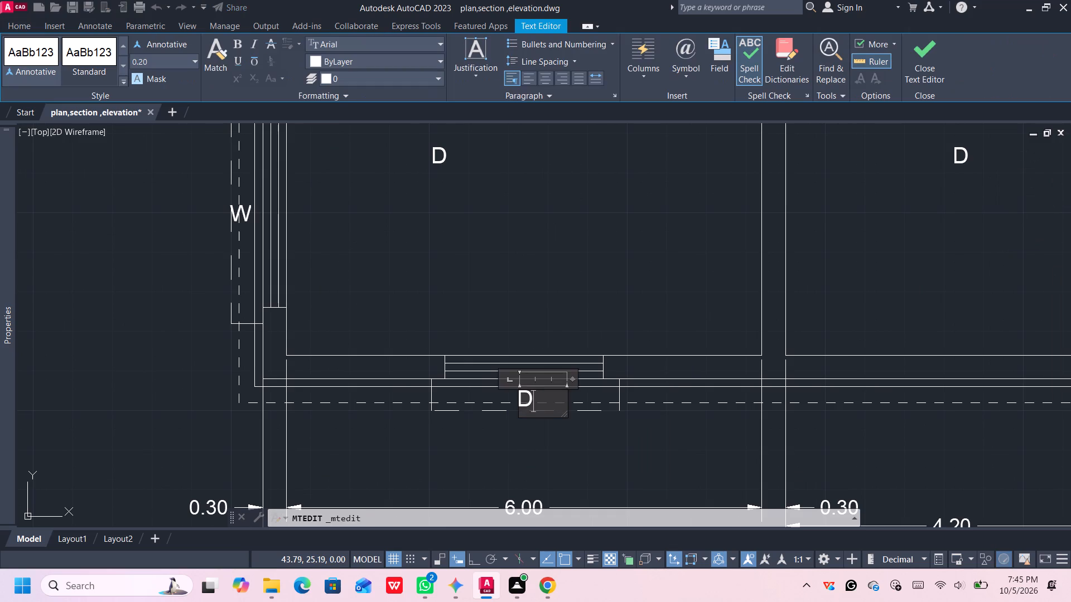
key("BackSpace")
key("w")
key("space")
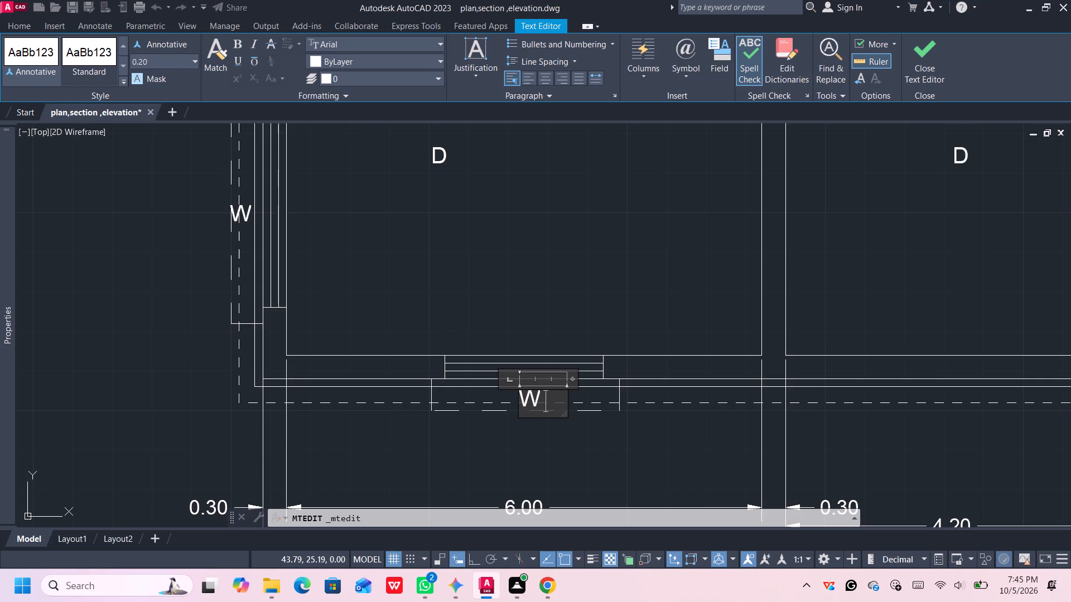
key("1")
left_click(538, 434)
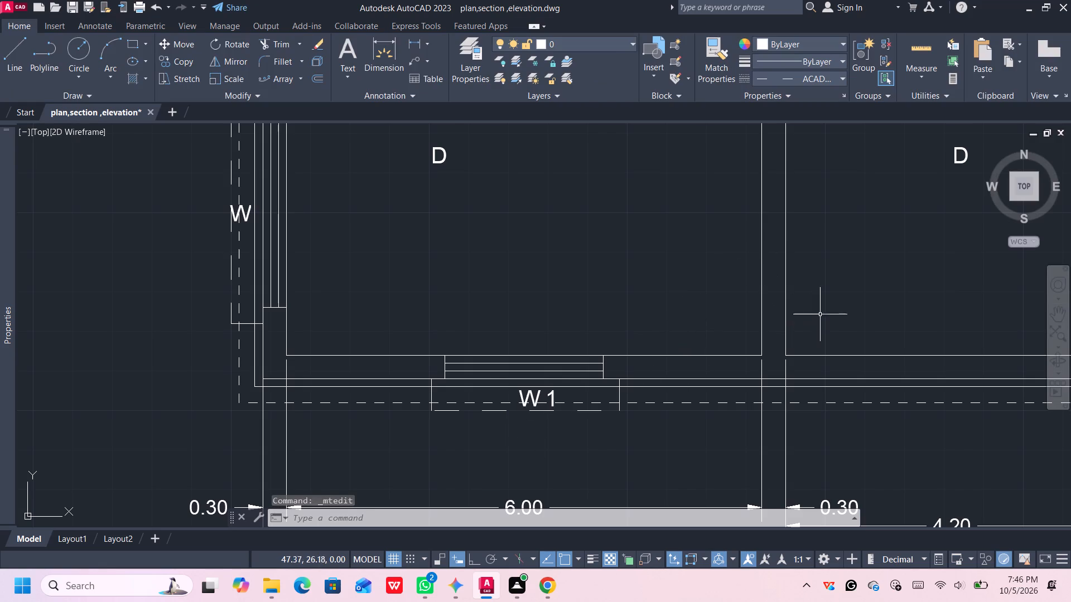
Change the D label at the southeast room's east window to W.
scroll(828, 308, "down", 1)
middle_click_drag(851, 281, 345, 312)
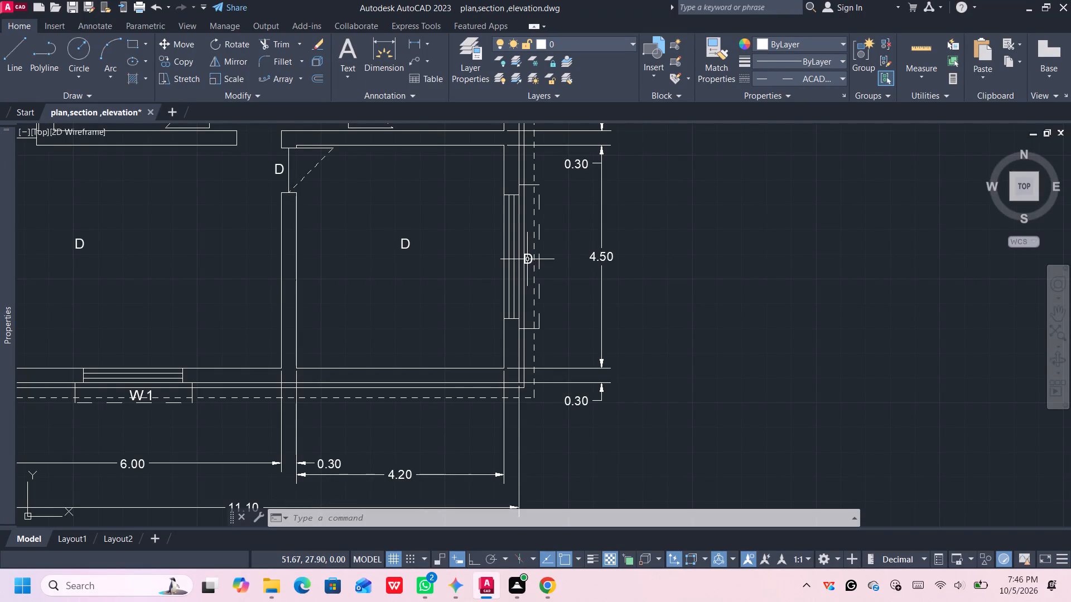
left_click(527, 259)
left_click(527, 259)
left_click(532, 258)
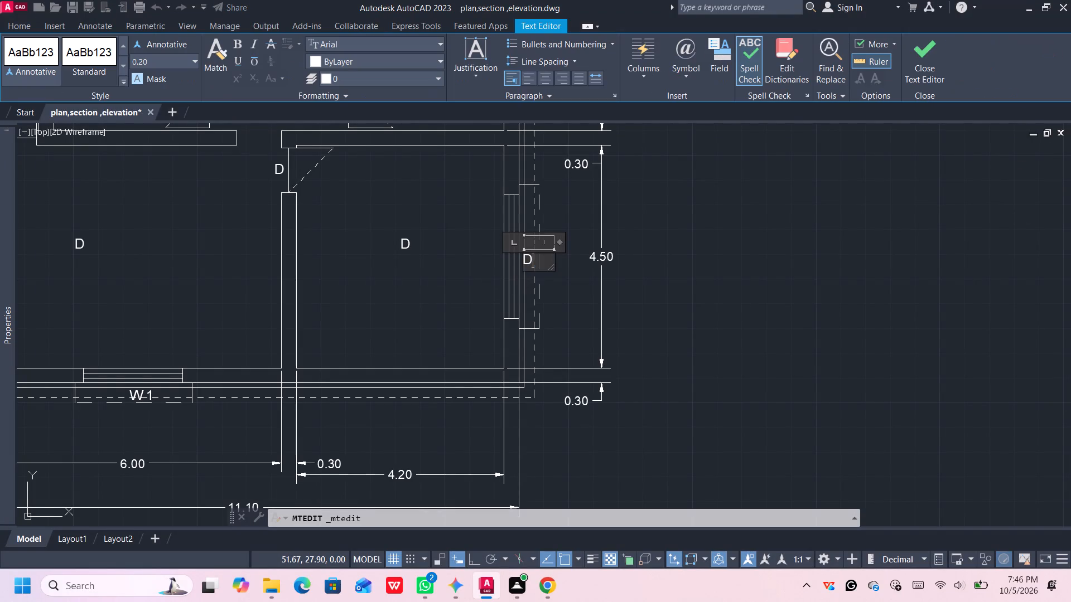
key("BackSpace")
key("w")
left_click(729, 259)
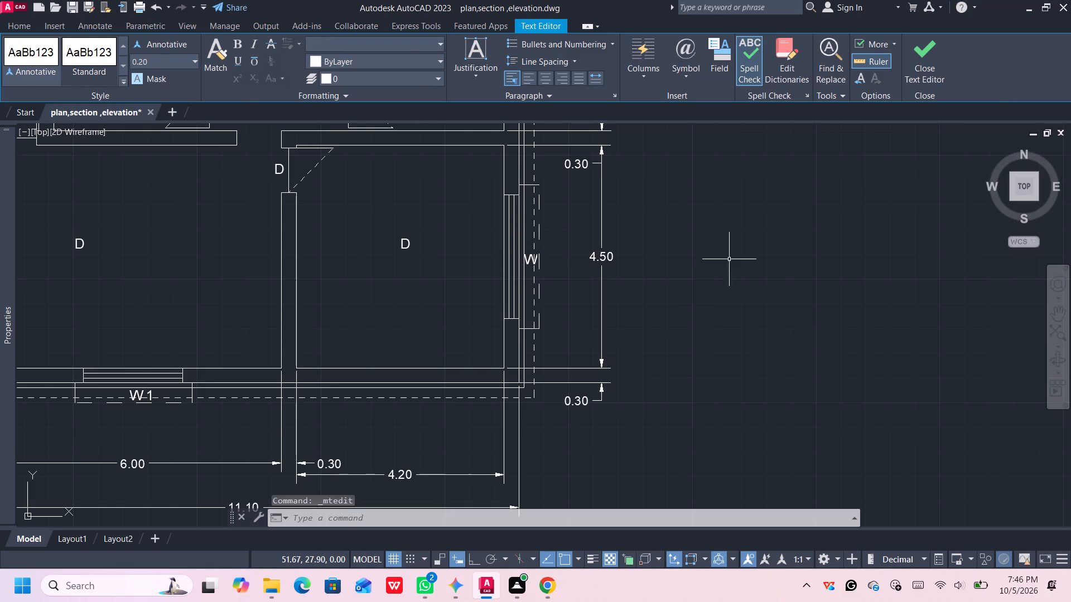
Change the D label at the northeast room's east window to W2.
middle_click_drag(471, 248, 515, 412)
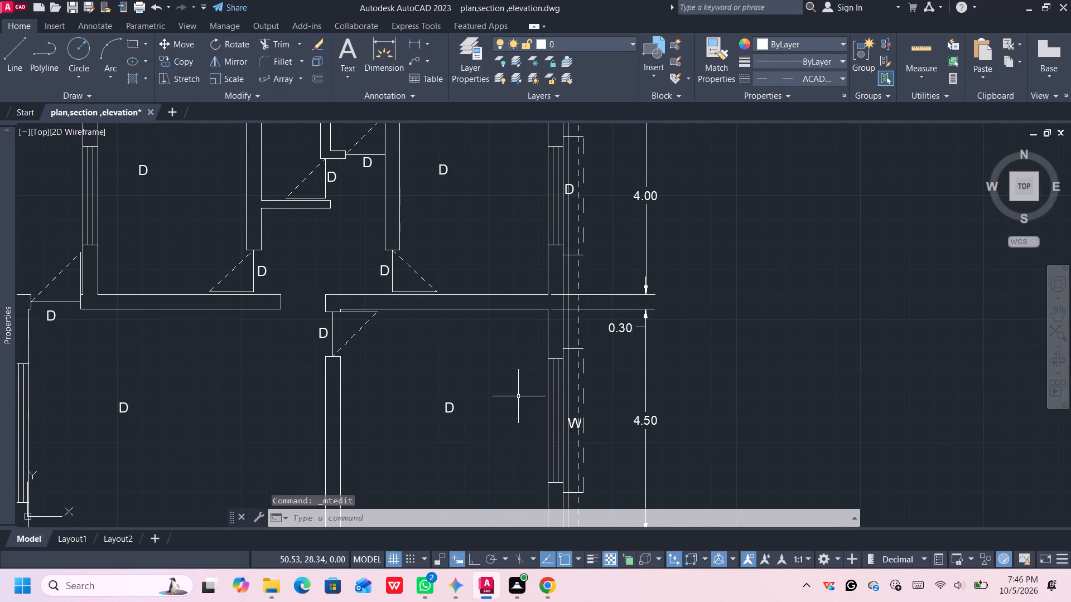
middle_click_drag(556, 294, 514, 353)
double_click(531, 247)
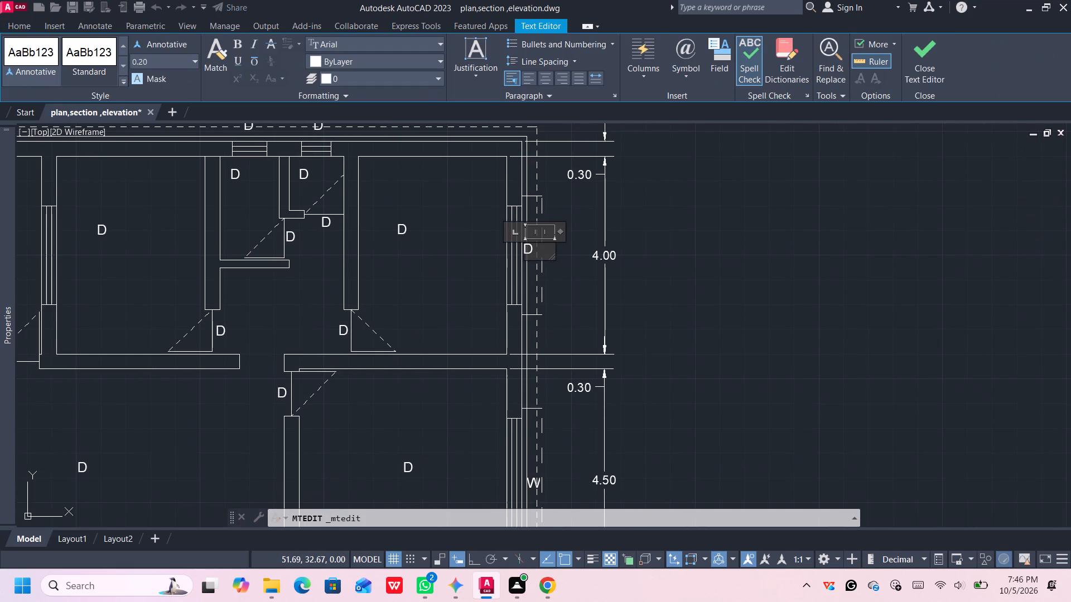
key("BackSpace")
type("W2")
left_click(562, 272)
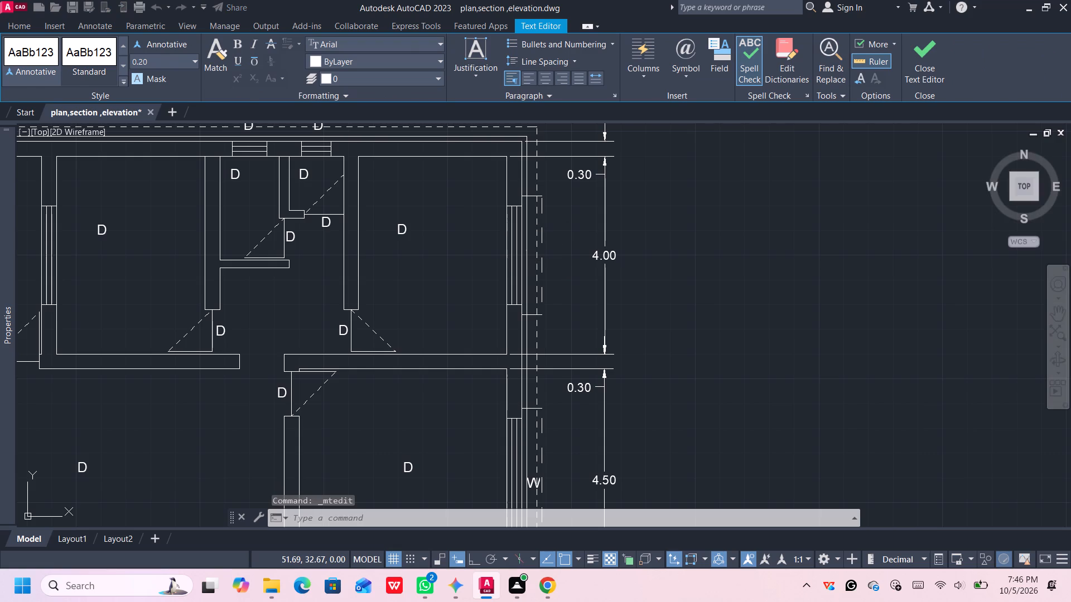
Change the D labels outside the two small north-wall windows to V.
scroll(421, 254, "down", 1)
middle_click_drag(422, 255, 462, 289)
scroll(344, 212, "up", 2)
double_click(359, 200)
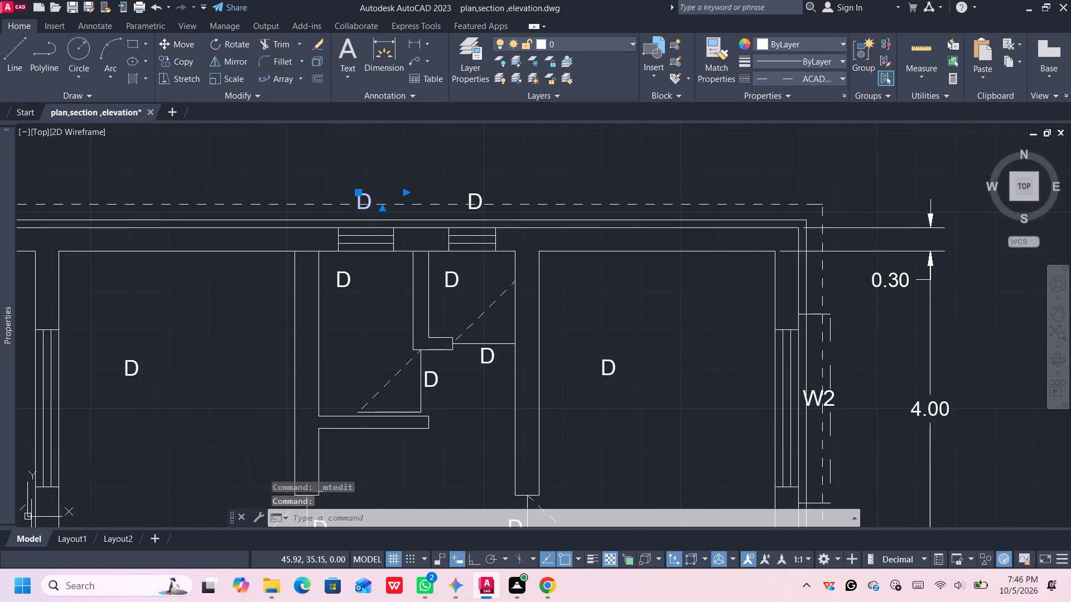
key("Right")
key("BackSpace")
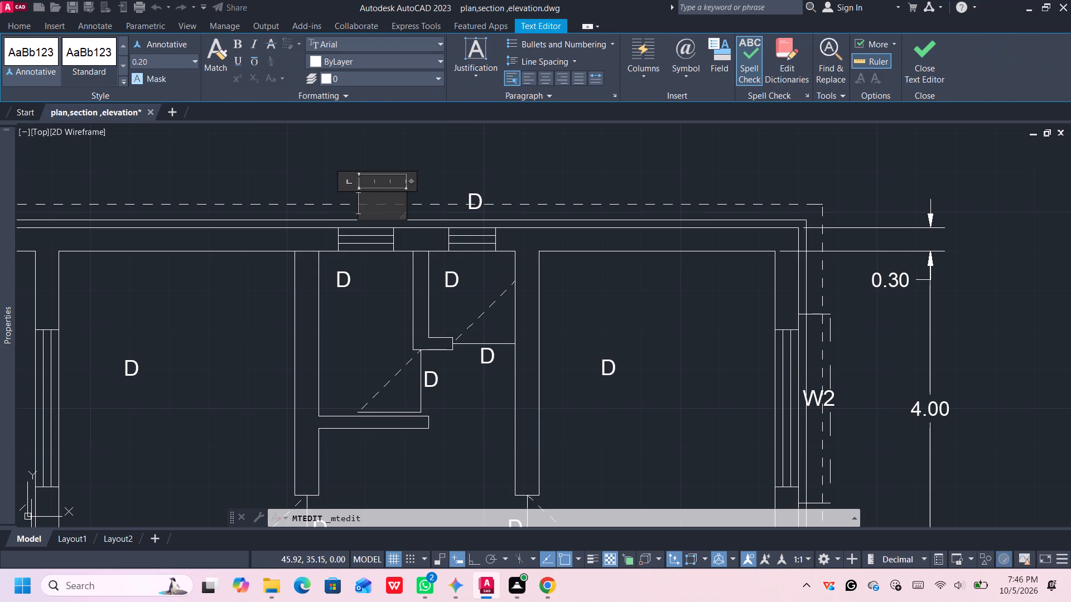
key("v")
left_click(412, 188)
left_click(447, 177)
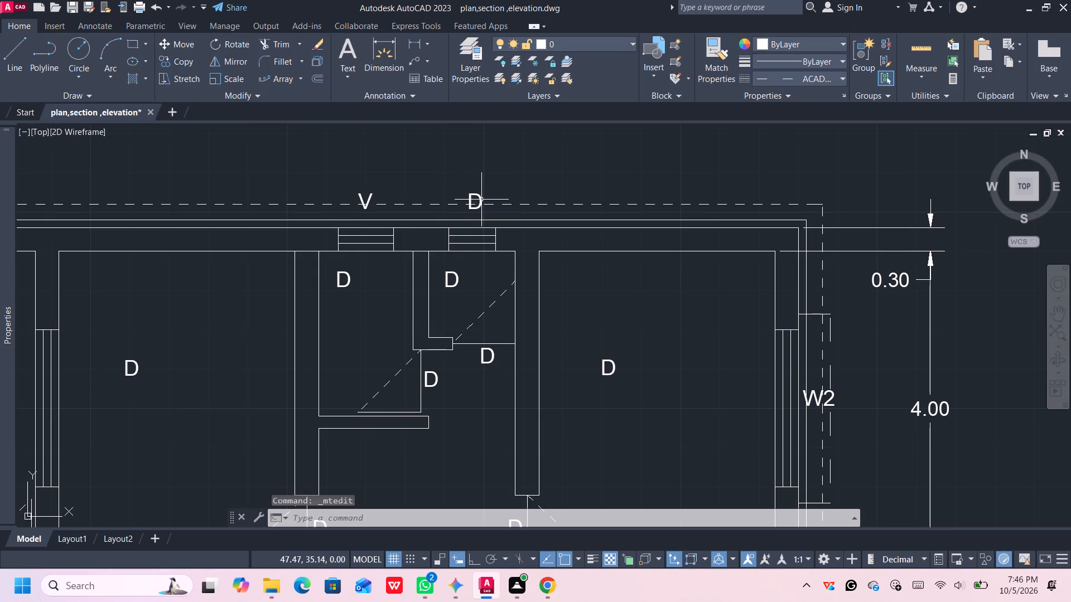
double_click(480, 199)
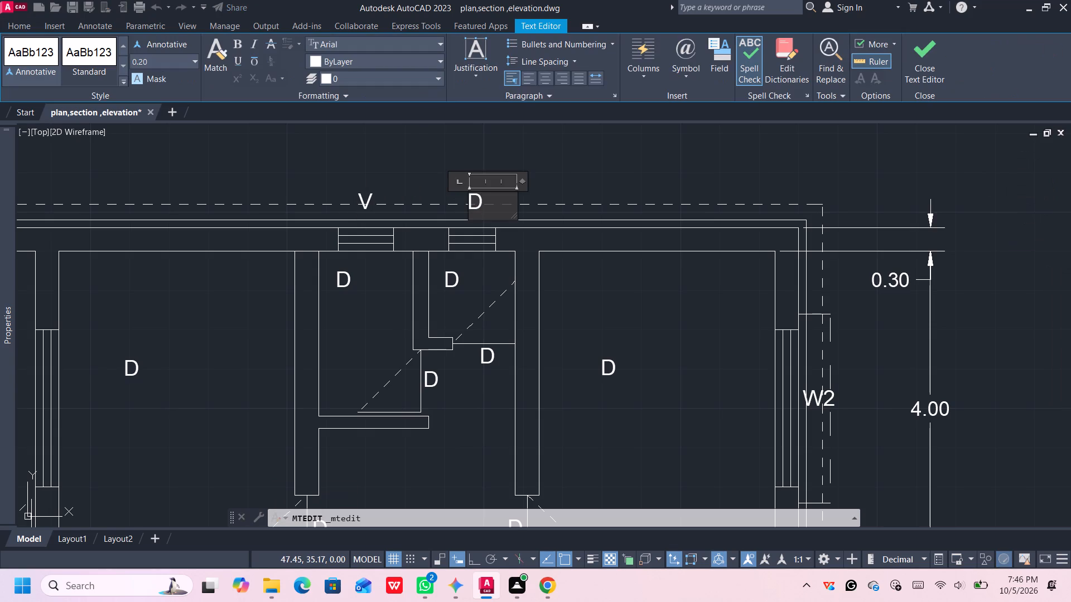
key("BackSpace")
key("v")
left_click(601, 309)
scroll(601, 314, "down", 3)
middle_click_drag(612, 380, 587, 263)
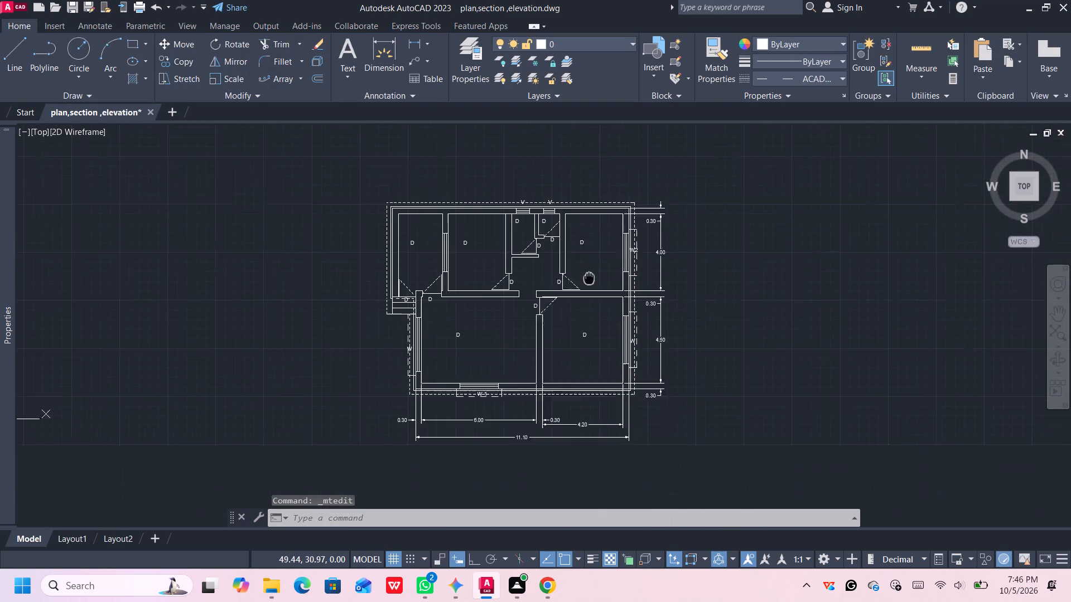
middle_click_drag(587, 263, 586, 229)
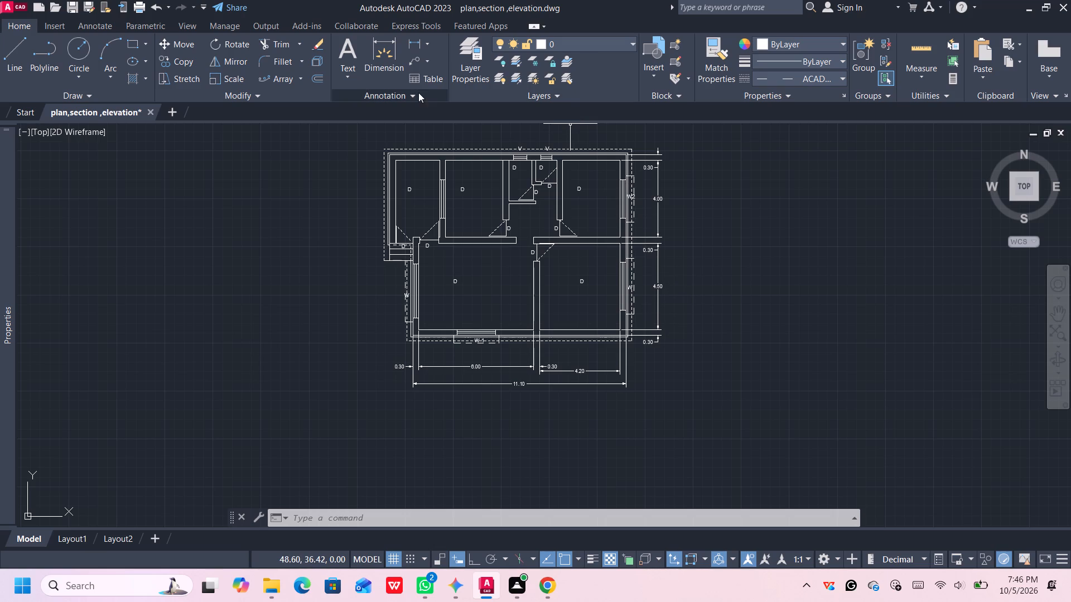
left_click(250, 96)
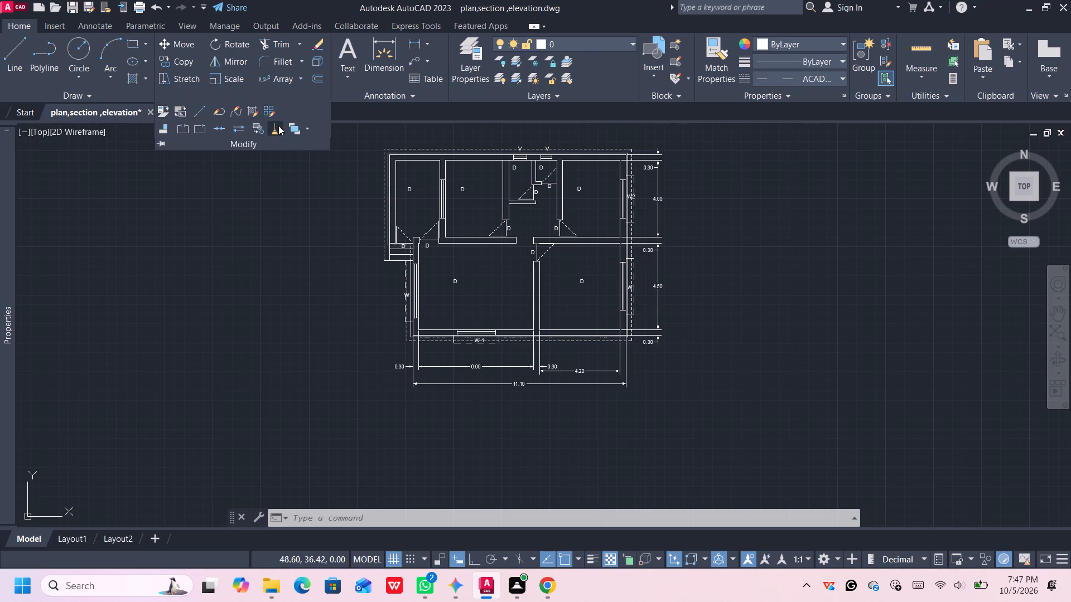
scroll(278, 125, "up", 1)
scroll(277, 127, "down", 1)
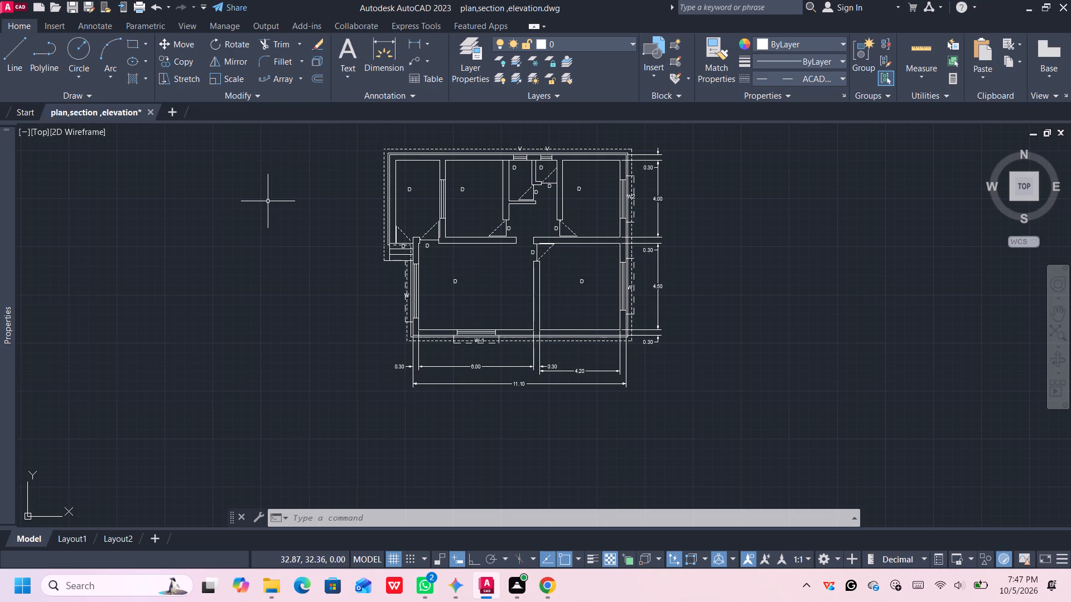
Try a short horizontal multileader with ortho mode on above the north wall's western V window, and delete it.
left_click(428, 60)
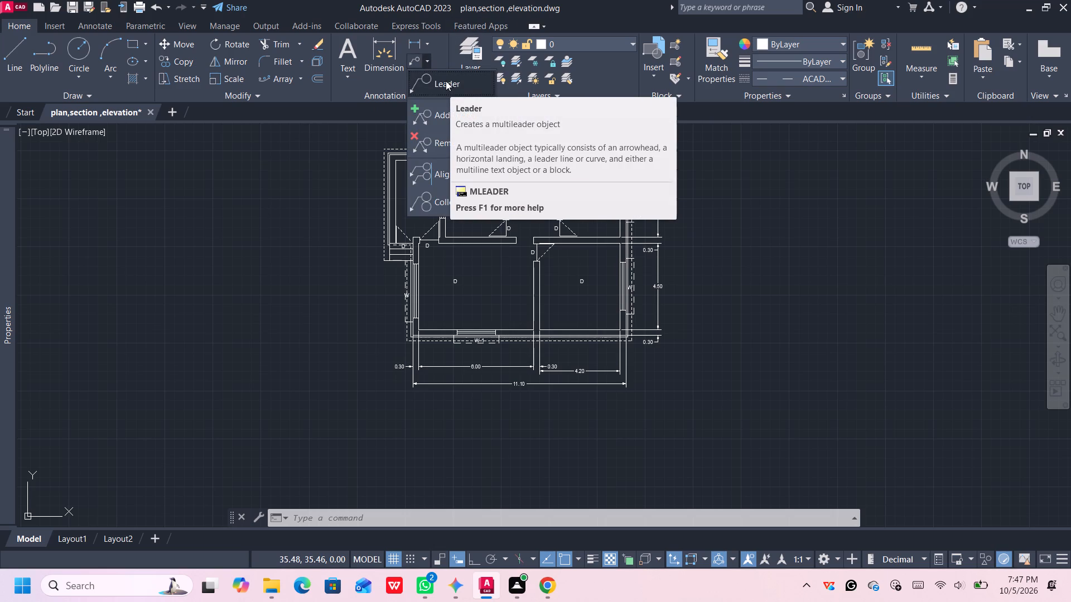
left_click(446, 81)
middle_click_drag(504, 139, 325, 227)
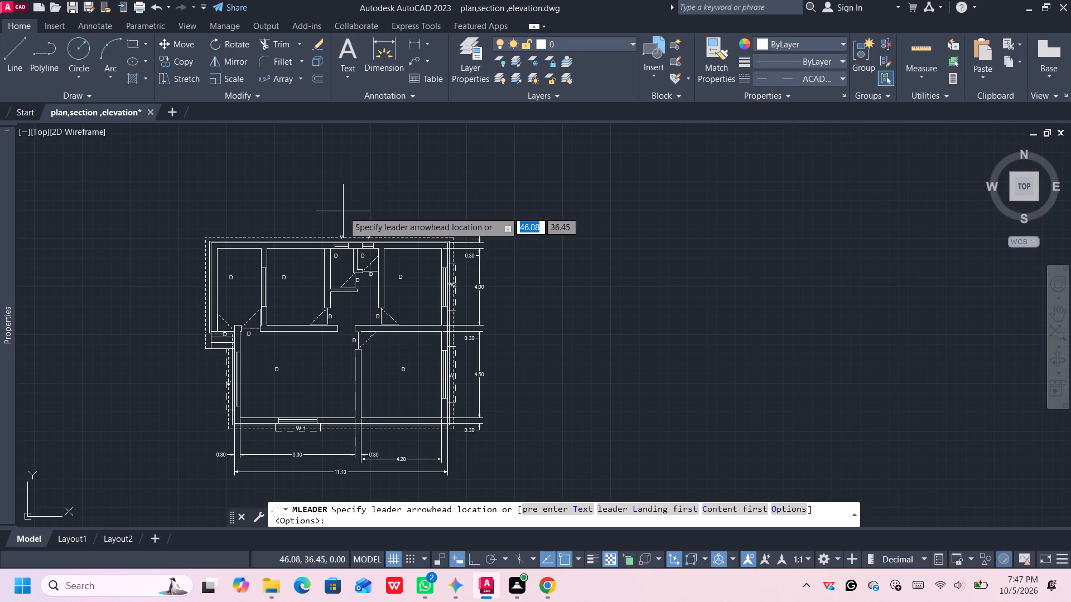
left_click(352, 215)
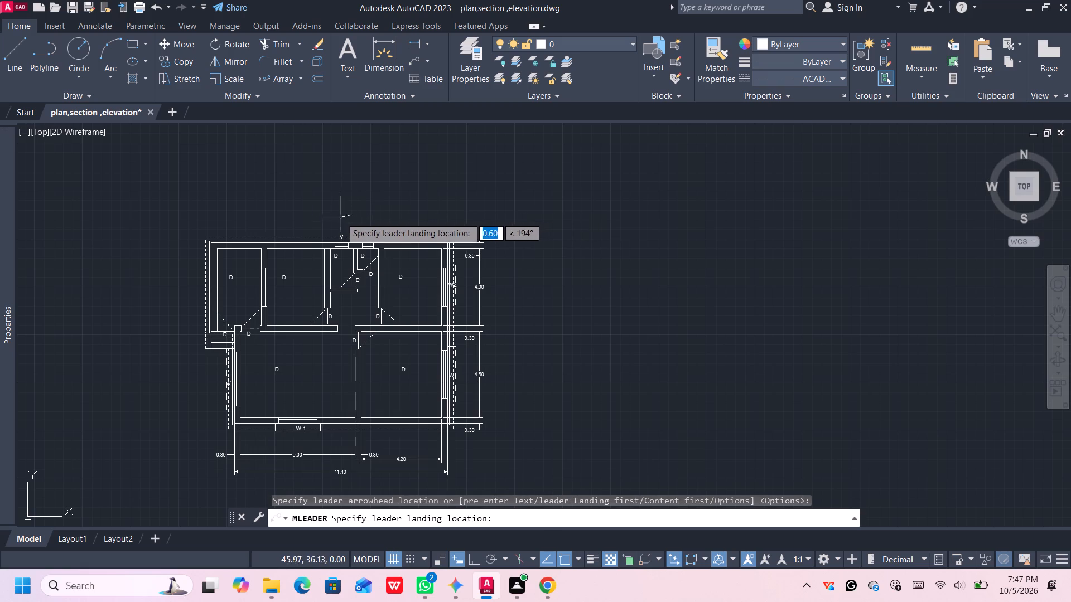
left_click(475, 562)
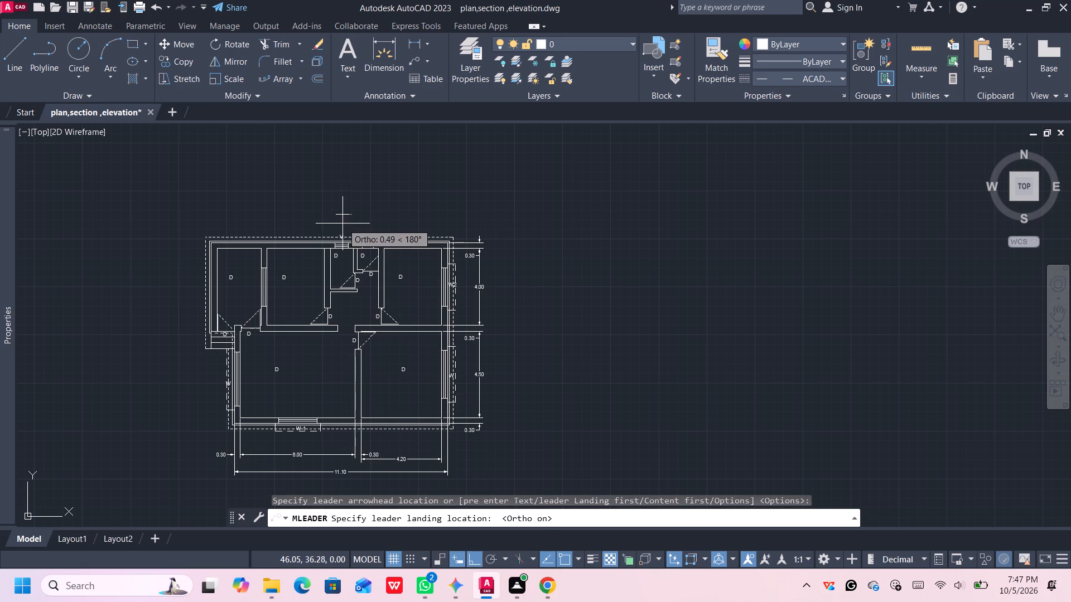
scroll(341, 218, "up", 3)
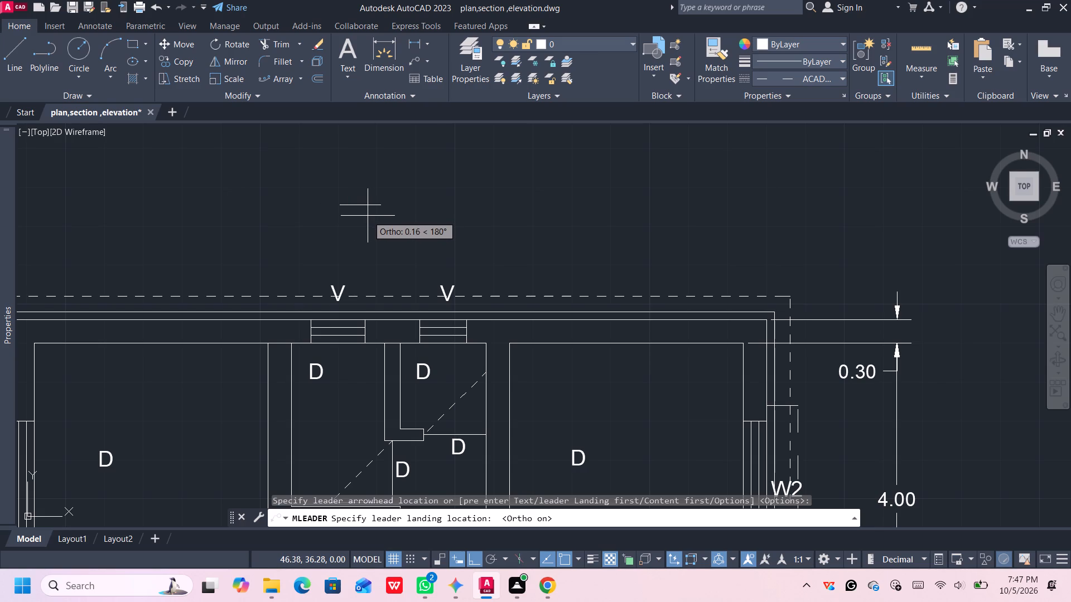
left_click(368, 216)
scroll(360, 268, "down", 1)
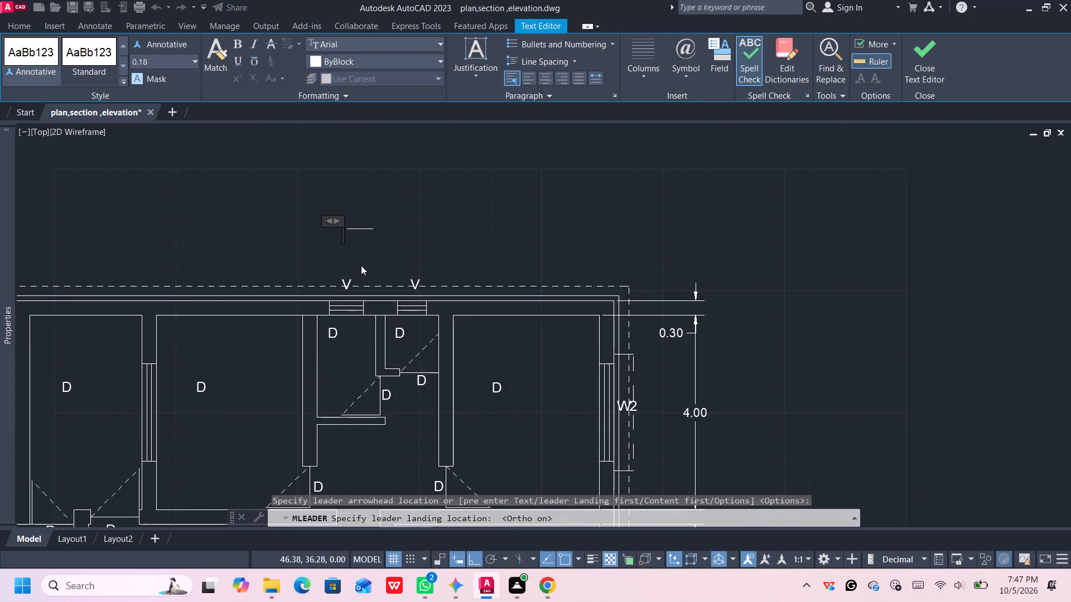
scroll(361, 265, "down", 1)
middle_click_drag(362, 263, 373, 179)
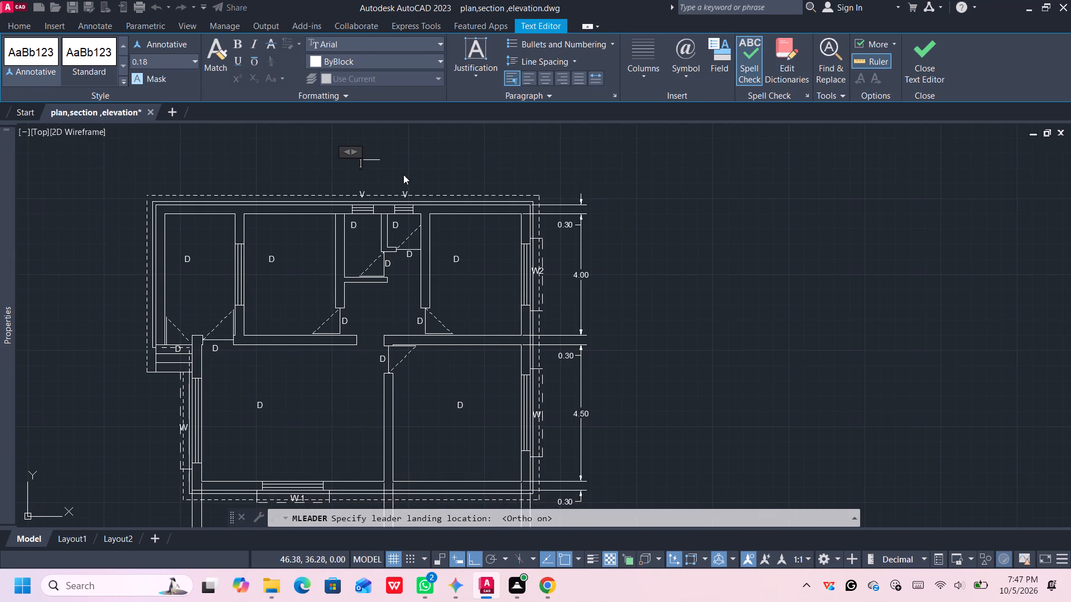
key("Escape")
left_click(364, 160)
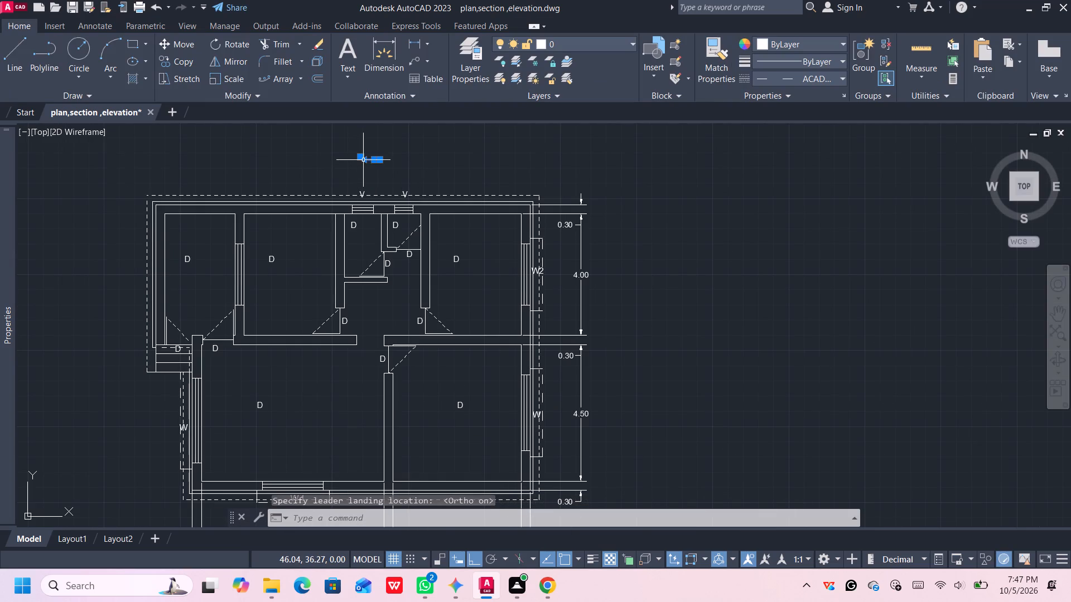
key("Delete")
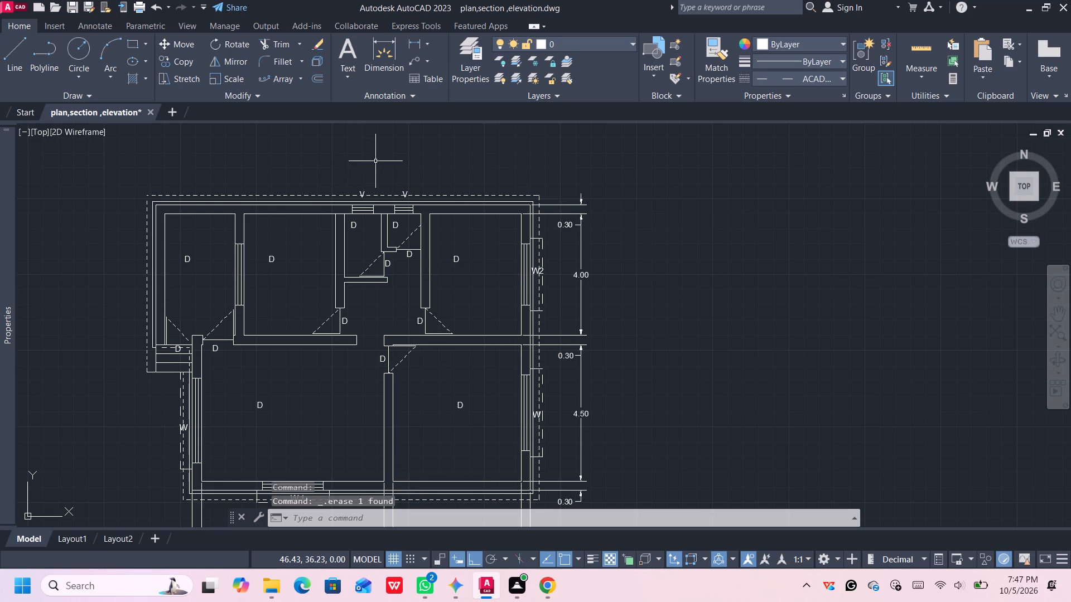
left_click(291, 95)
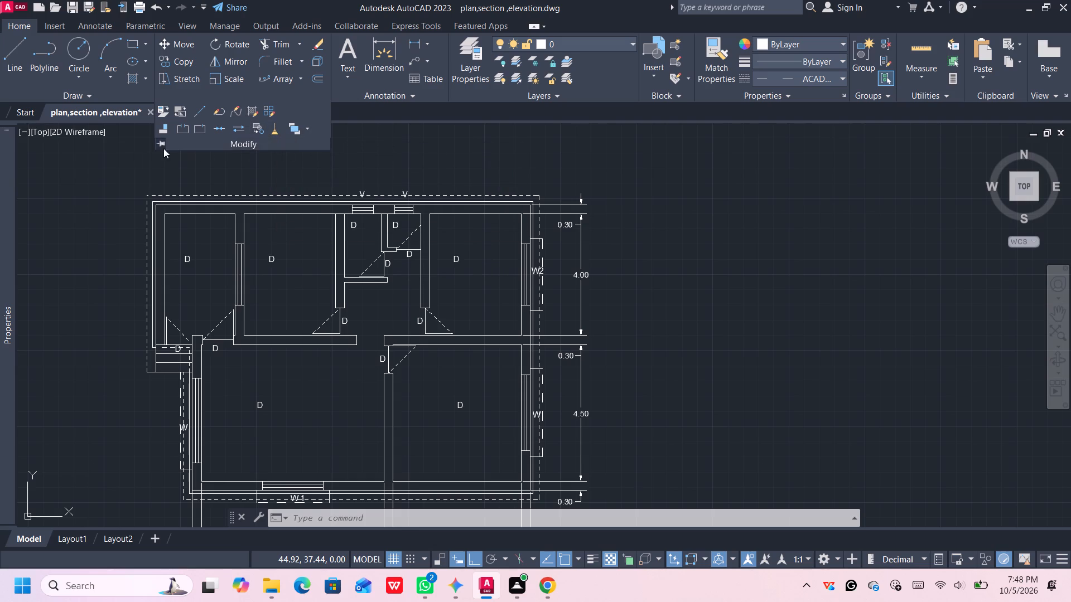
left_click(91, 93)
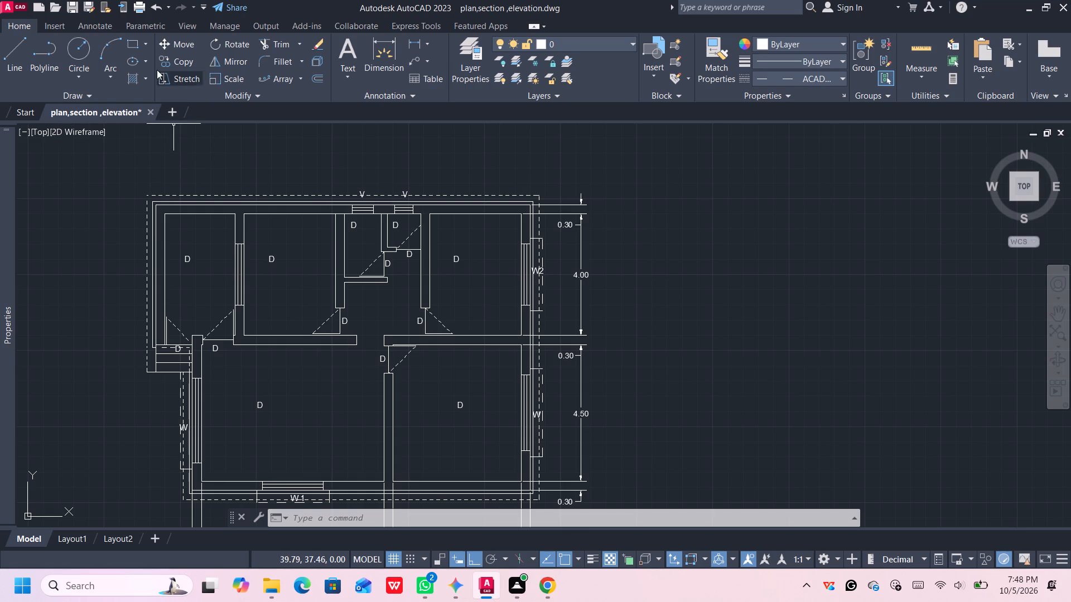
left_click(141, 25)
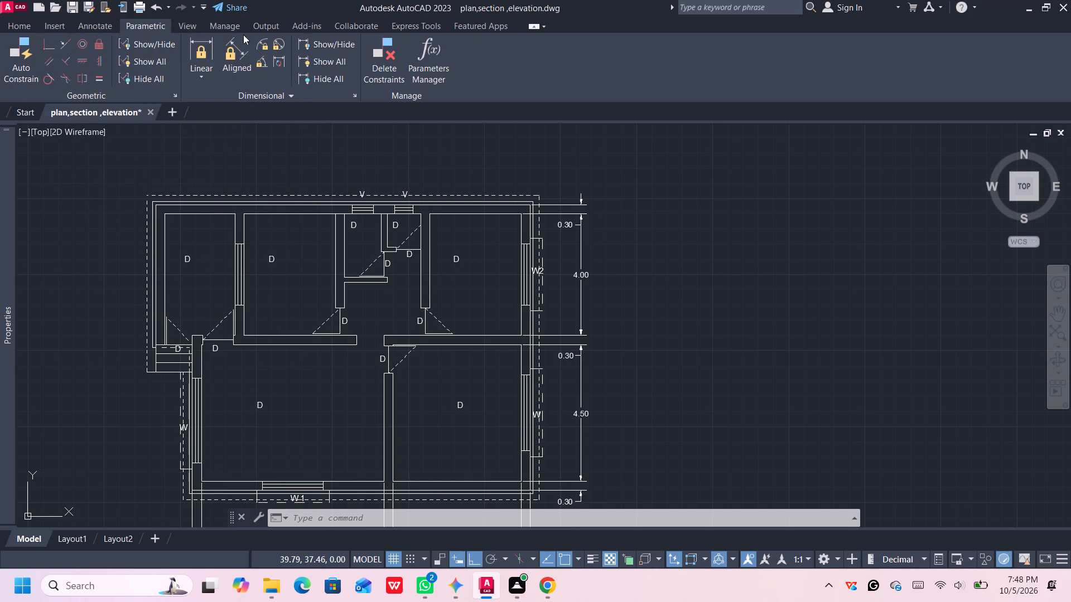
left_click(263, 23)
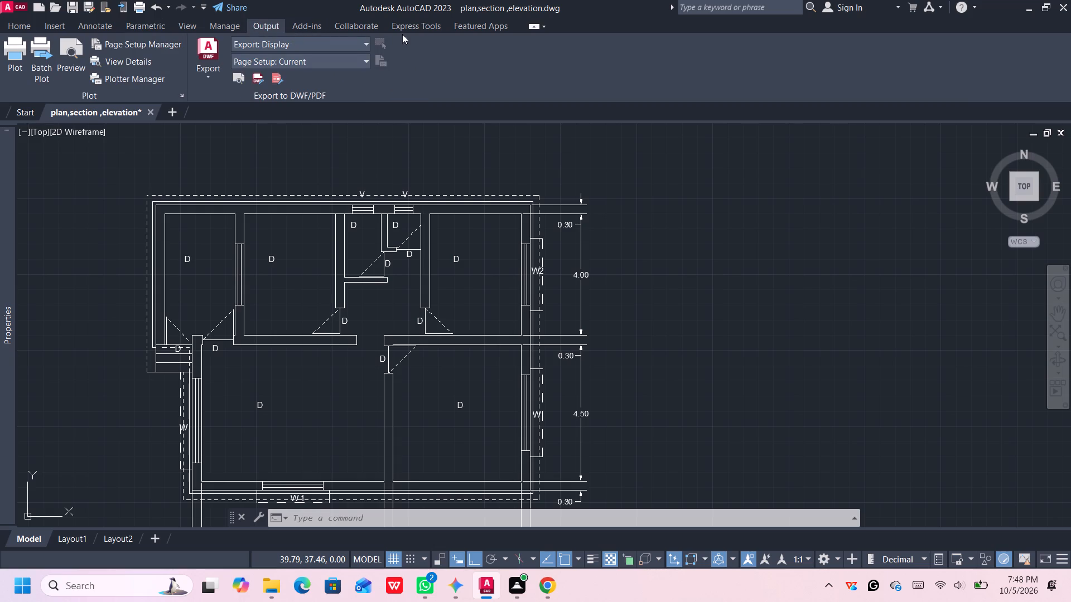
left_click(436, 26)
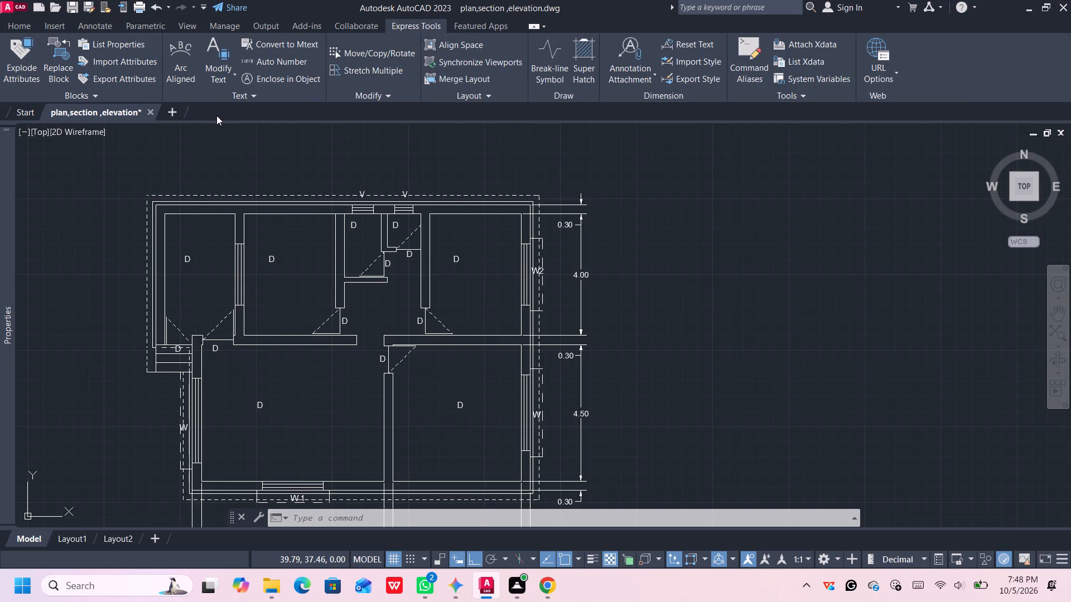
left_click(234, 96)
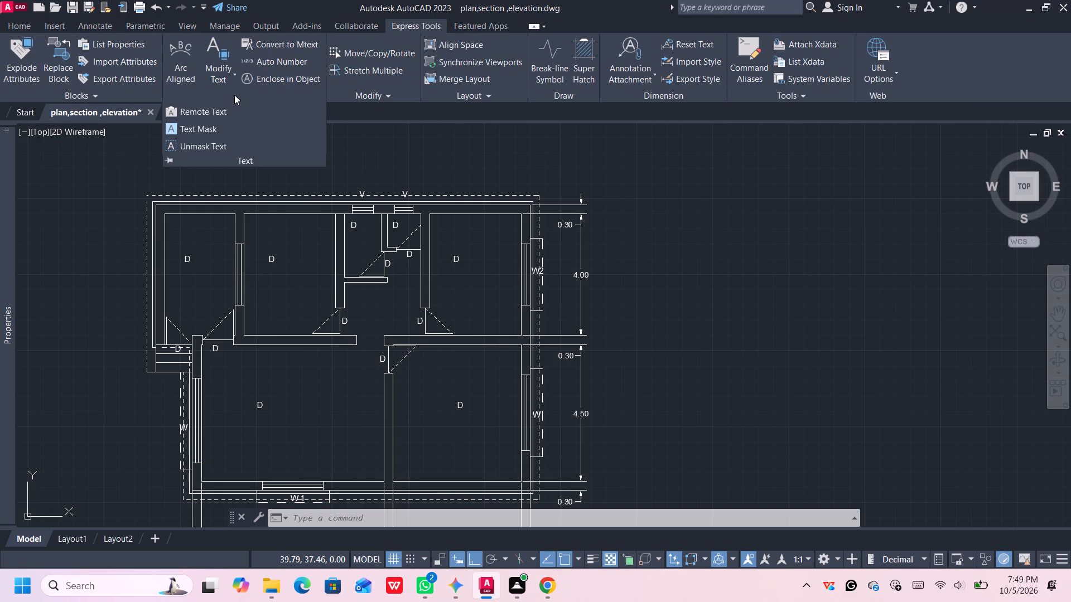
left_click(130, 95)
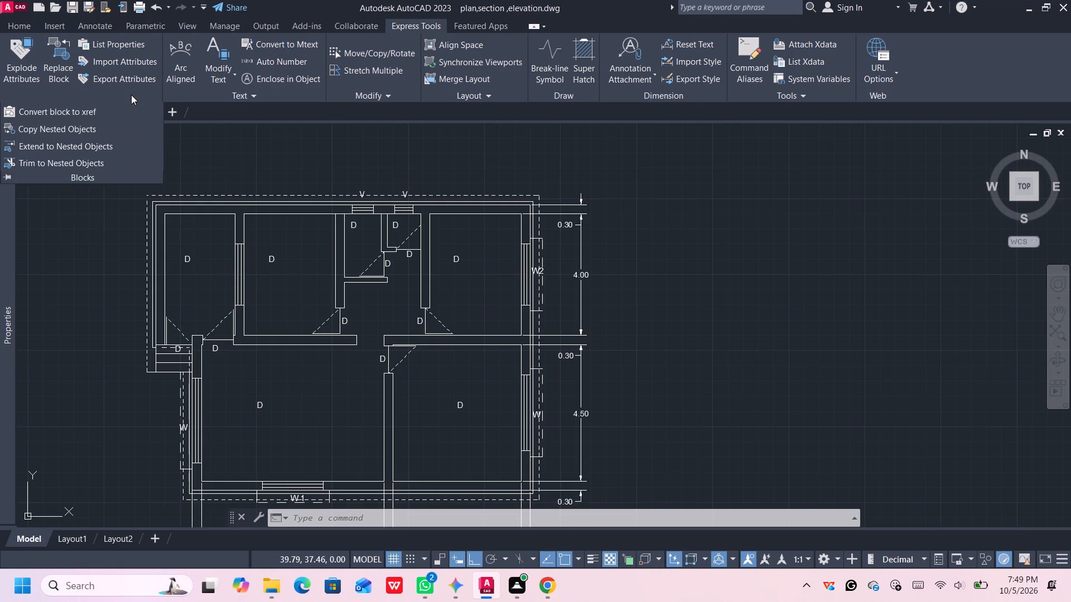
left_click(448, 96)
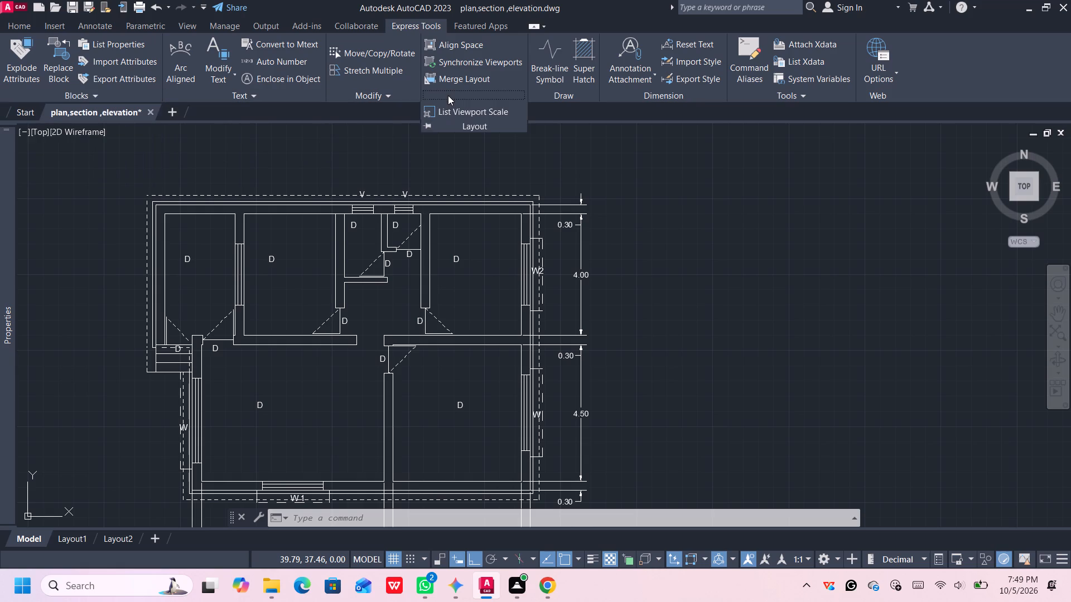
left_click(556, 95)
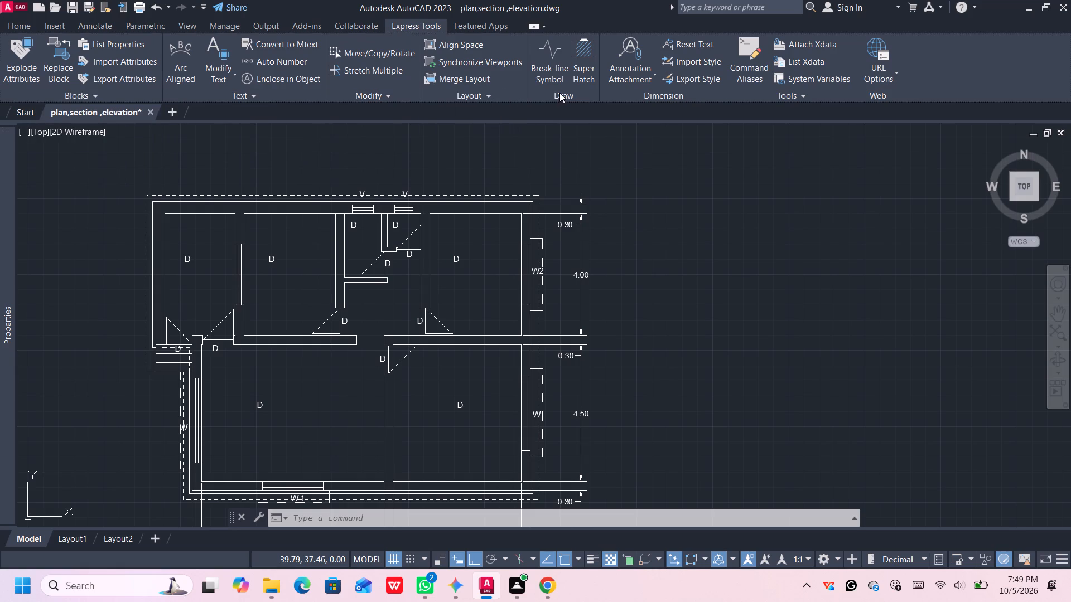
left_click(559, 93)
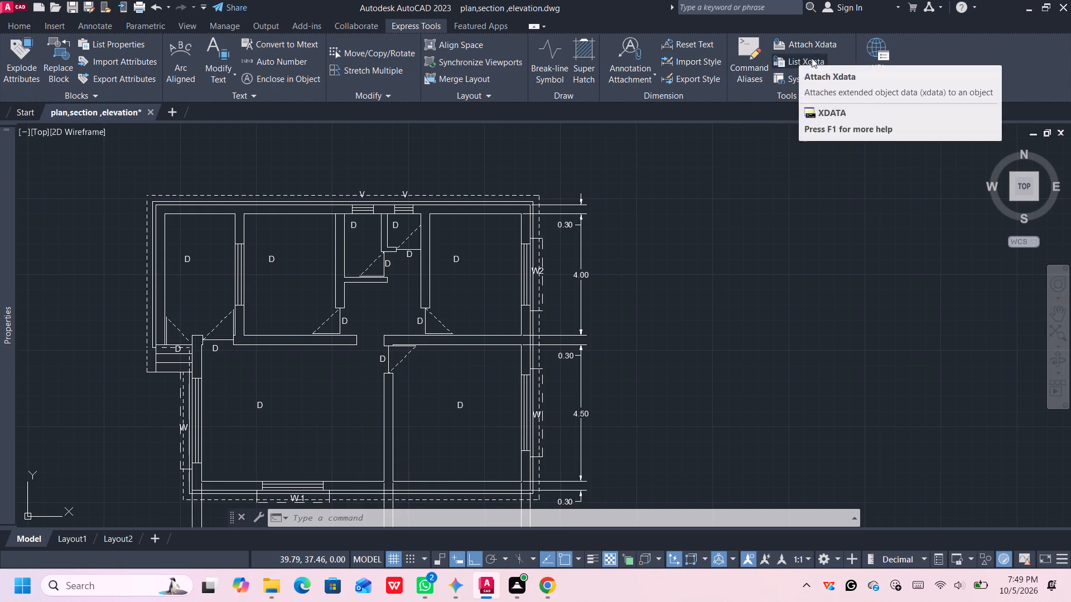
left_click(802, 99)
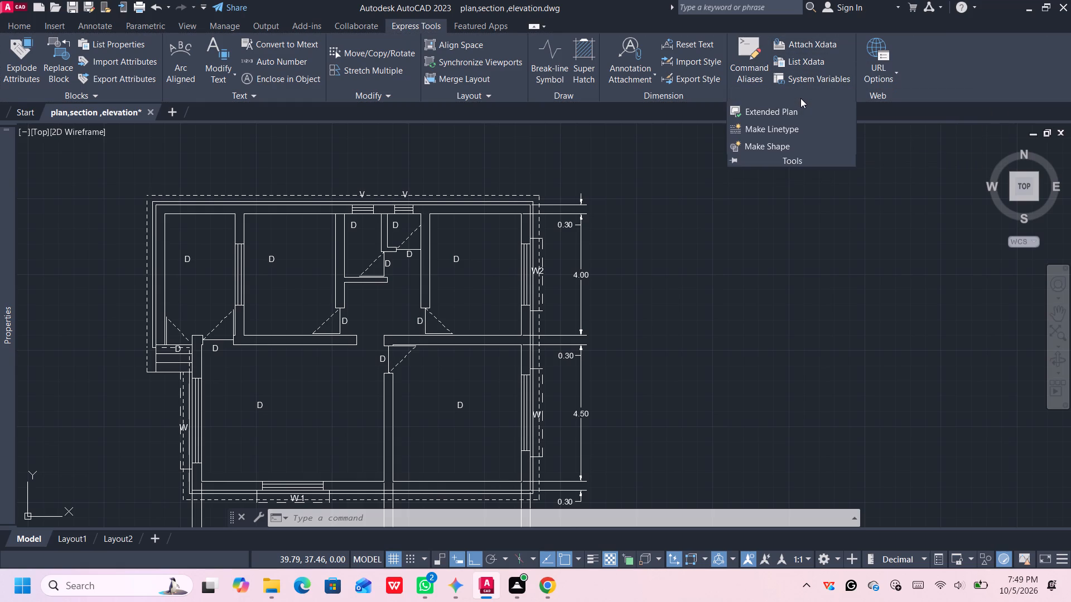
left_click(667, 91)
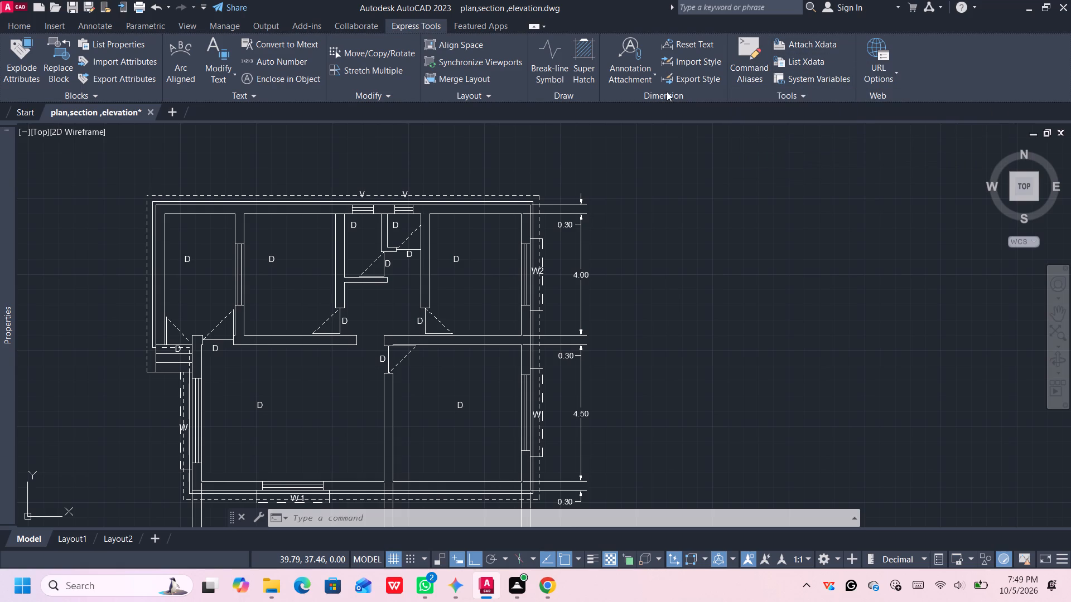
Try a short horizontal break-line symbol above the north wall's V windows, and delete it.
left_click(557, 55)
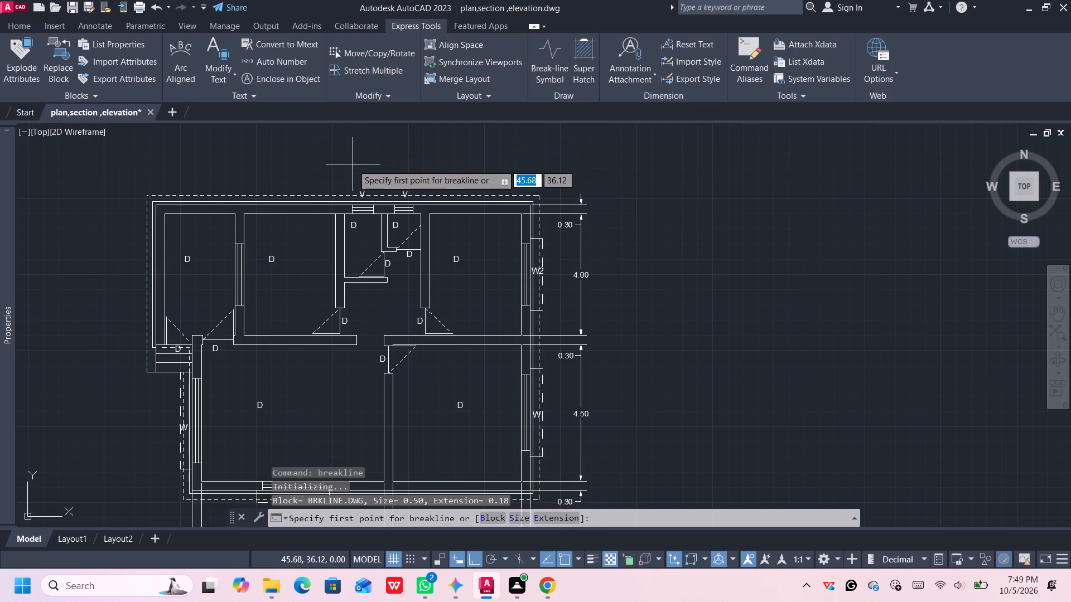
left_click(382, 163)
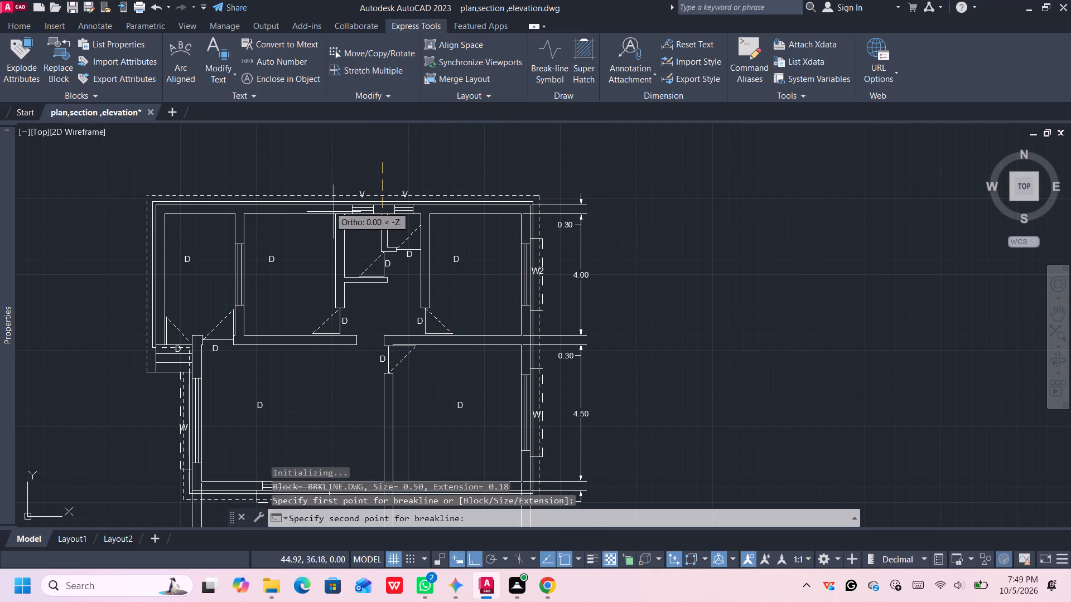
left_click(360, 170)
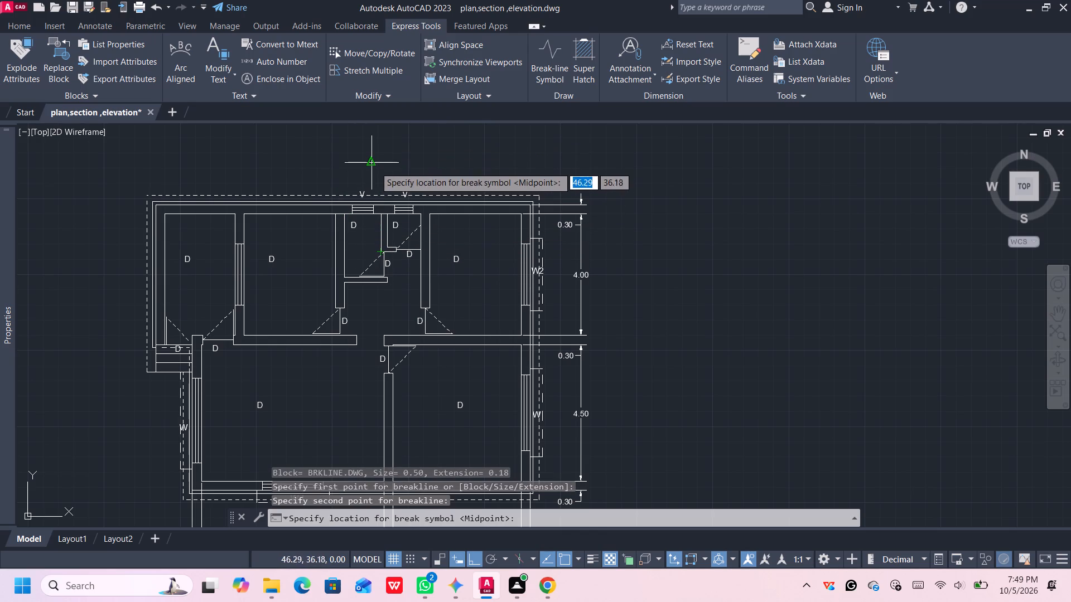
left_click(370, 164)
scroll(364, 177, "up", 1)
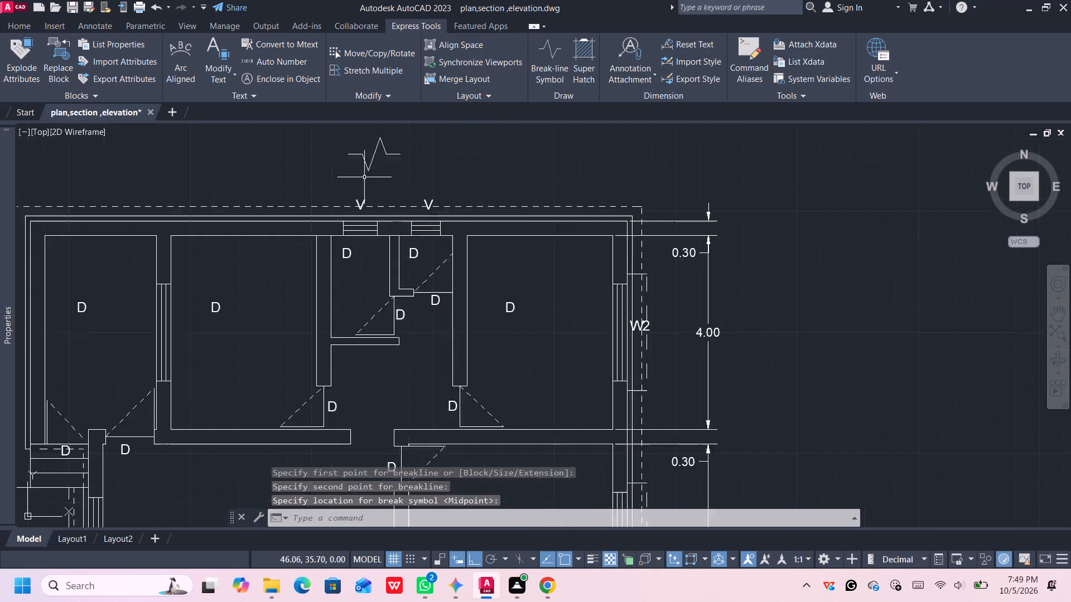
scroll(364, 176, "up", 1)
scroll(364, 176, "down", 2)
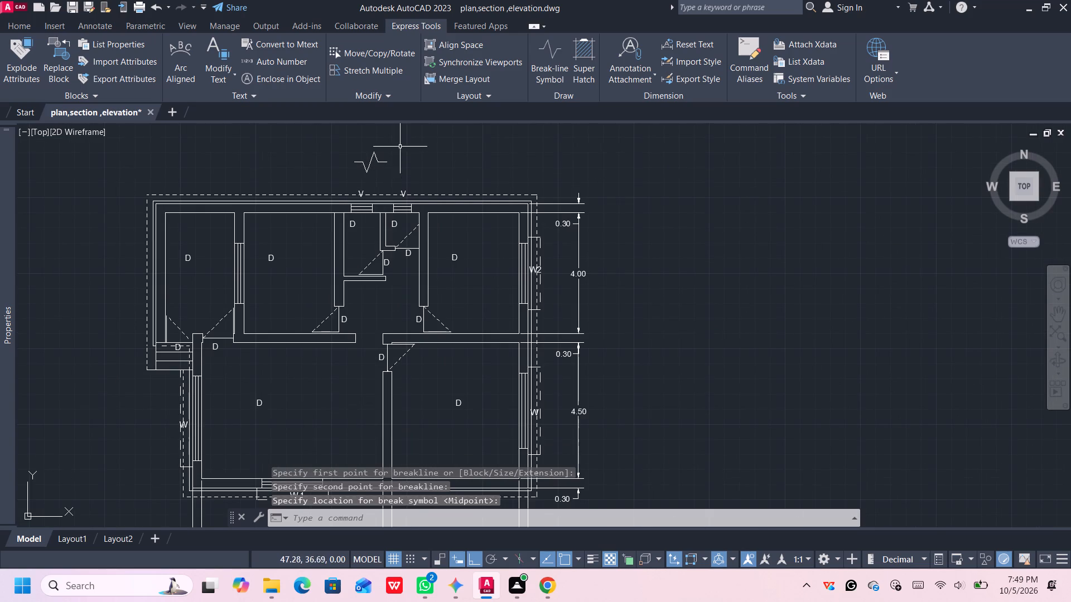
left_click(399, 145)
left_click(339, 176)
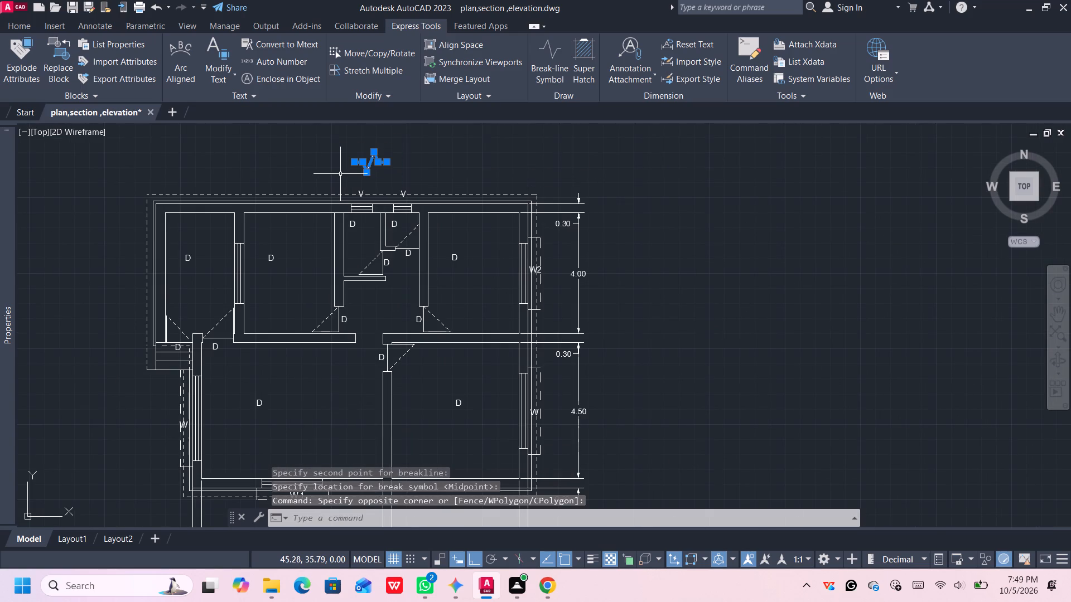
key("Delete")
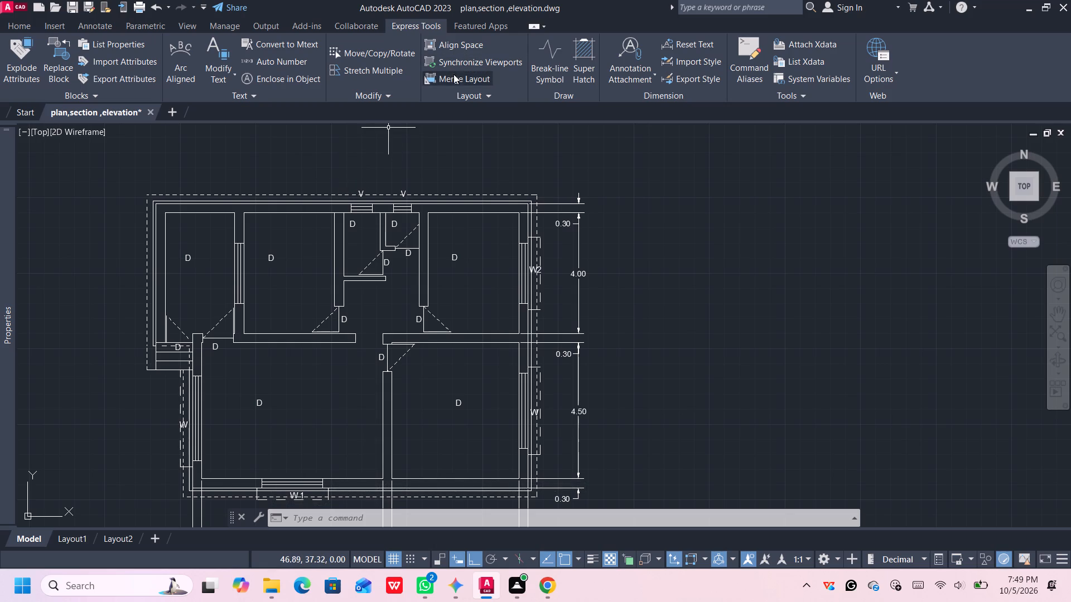
Draw a stepped section line from above the western V window: about 6.8 south, 3 east, and 4.6 south past the south wall.
left_click(377, 95)
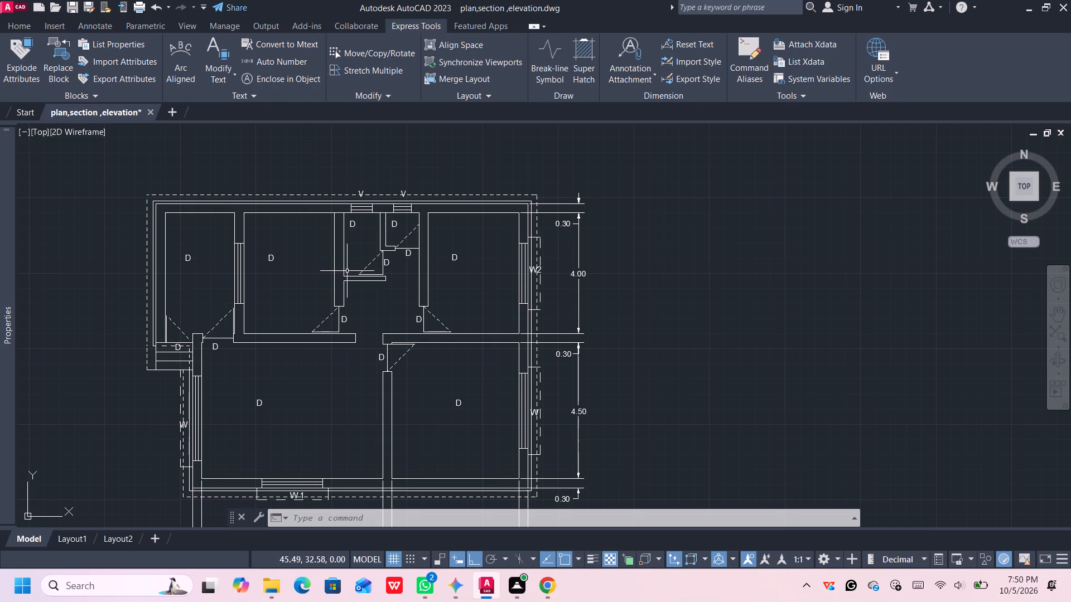
middle_click_drag(346, 267, 342, 225)
scroll(348, 226, "down", 1)
middle_click_drag(356, 221, 356, 224)
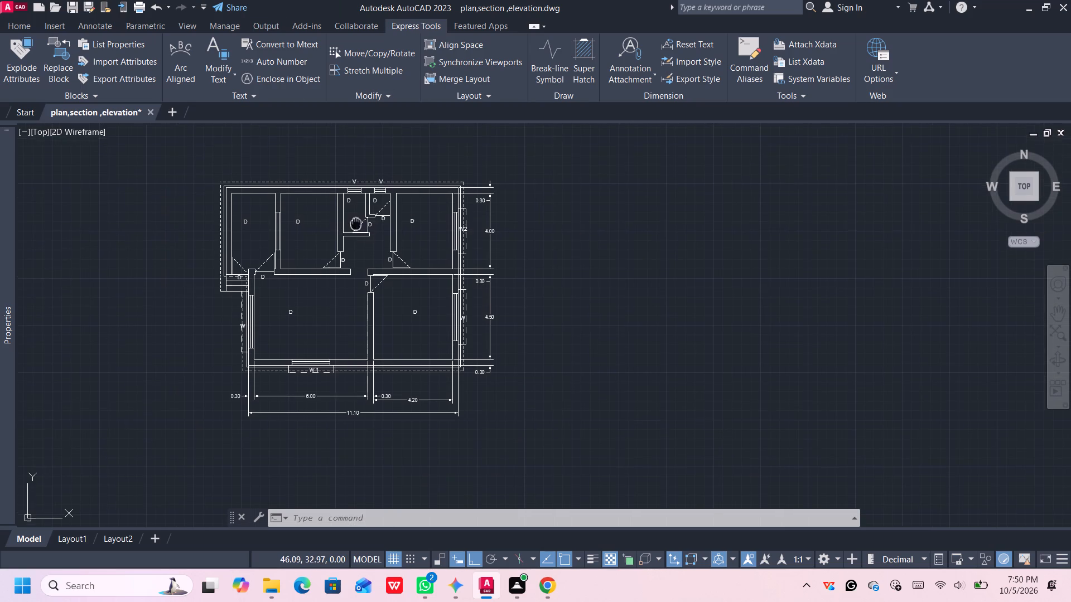
middle_click_drag(356, 224, 357, 229)
scroll(358, 217, "up", 2)
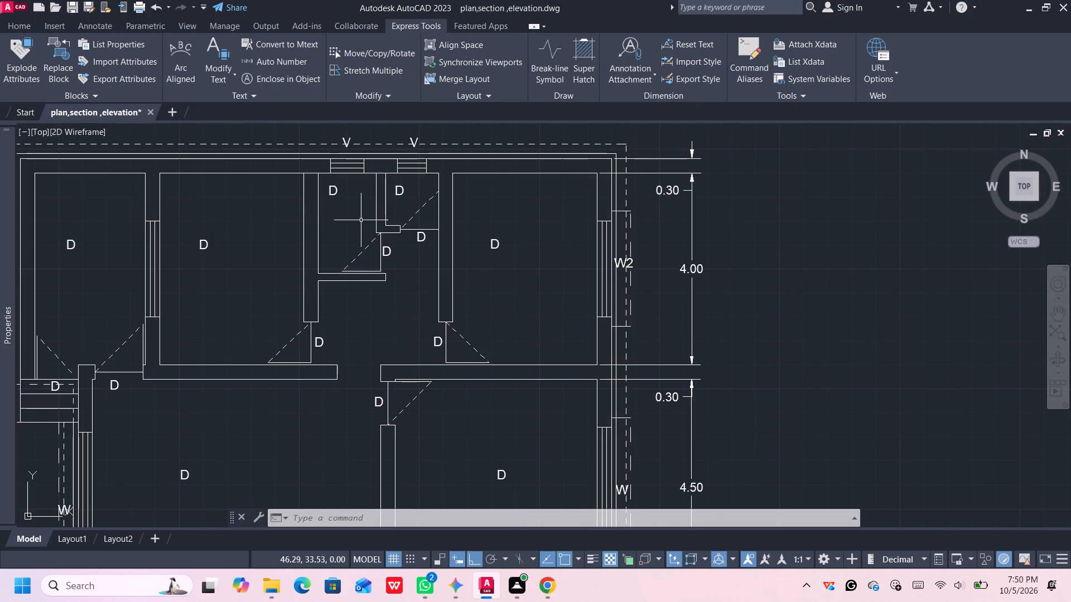
middle_click_drag(363, 229, 366, 245)
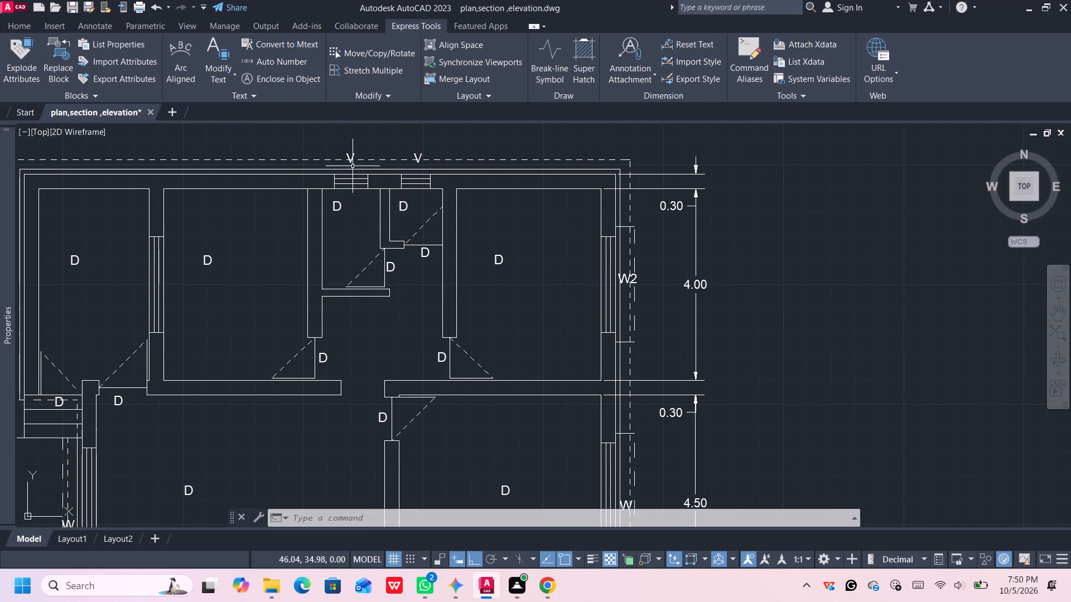
key("l")
key("Return")
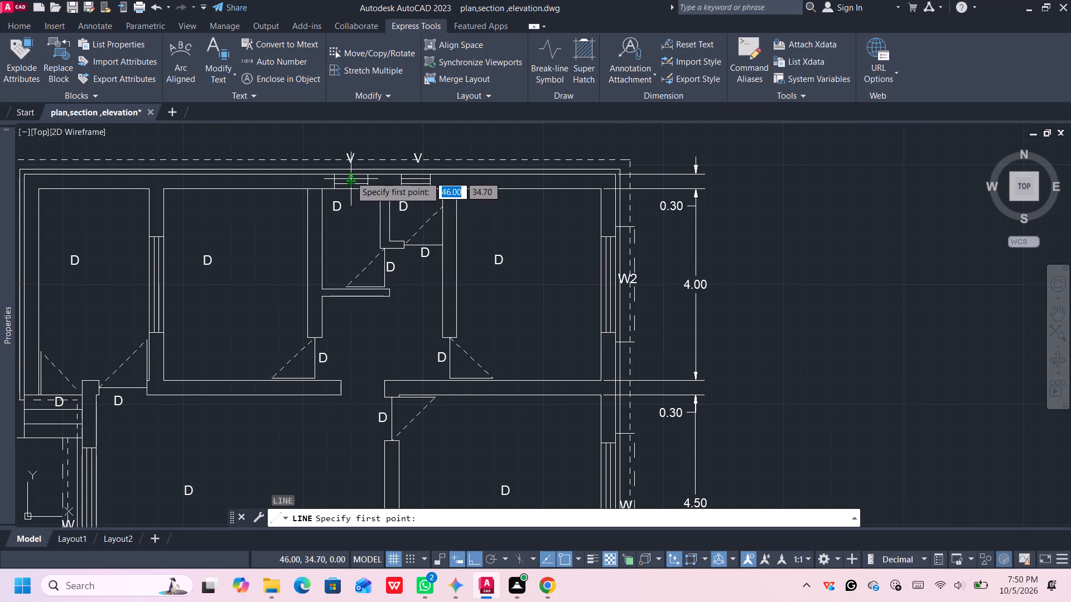
left_click(350, 129)
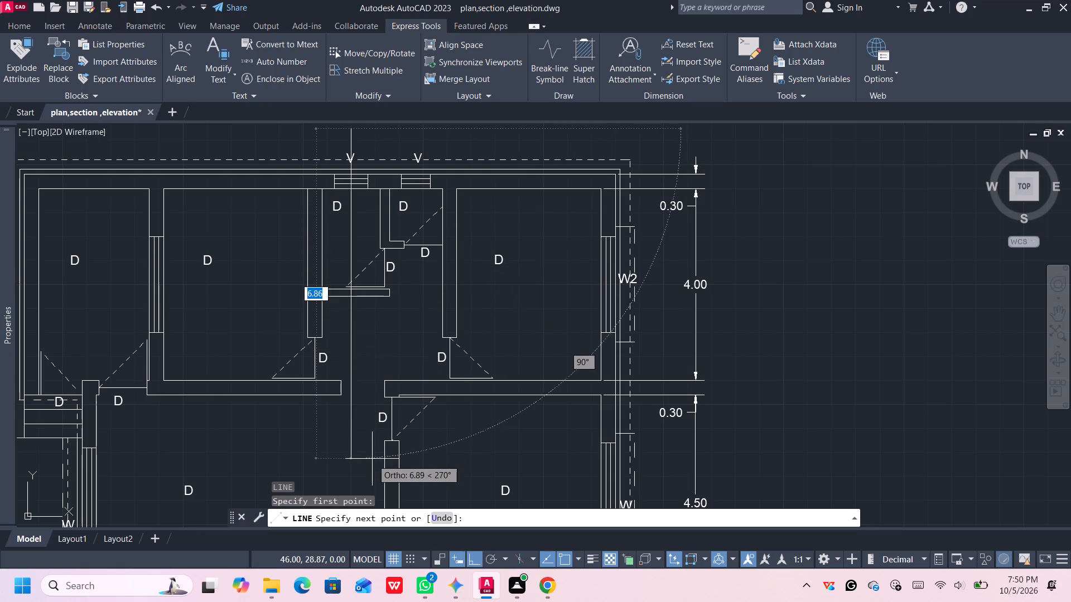
middle_click_drag(372, 455, 352, 371)
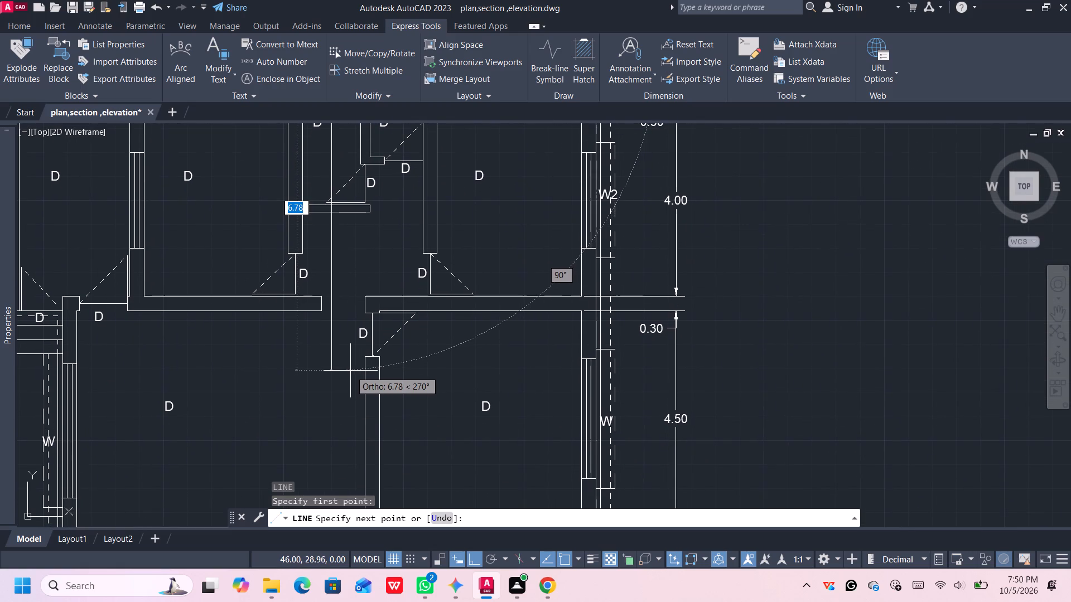
left_click(350, 369)
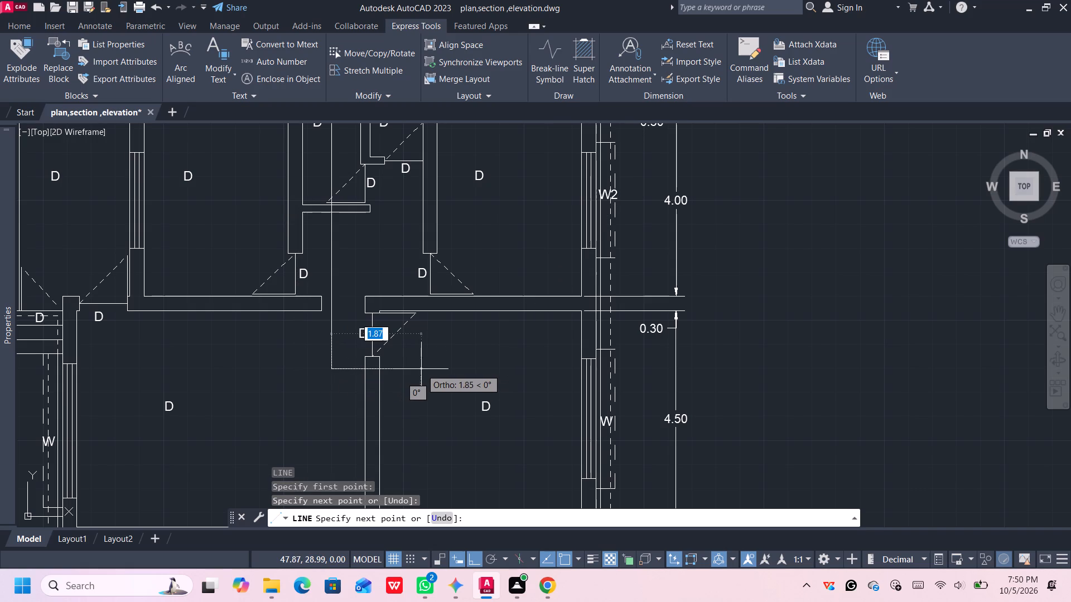
scroll(422, 367, "down", 1)
middle_click_drag(423, 366, 392, 237)
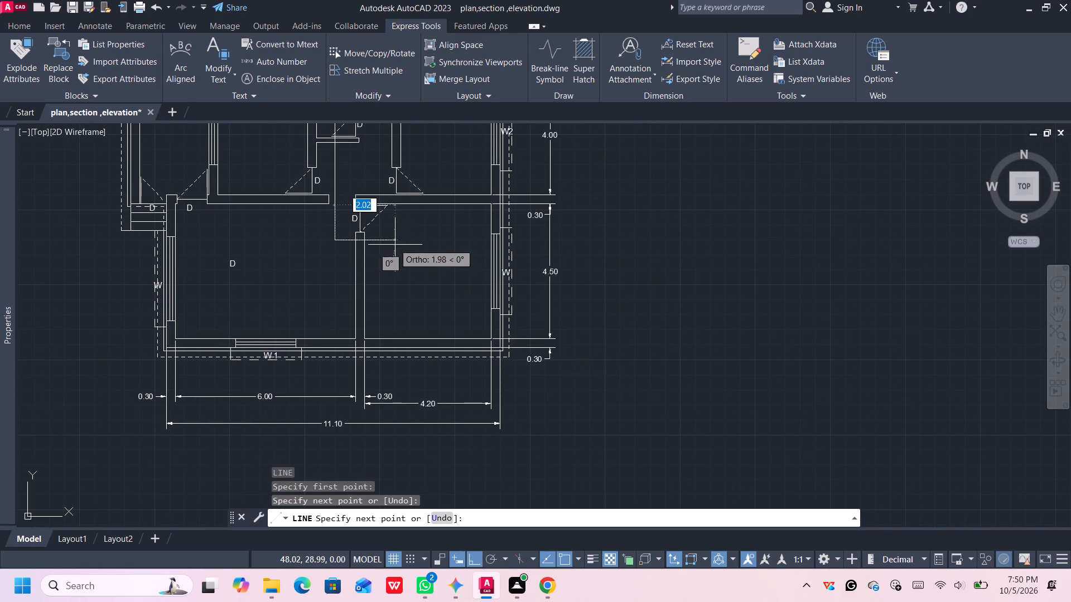
left_click(424, 245)
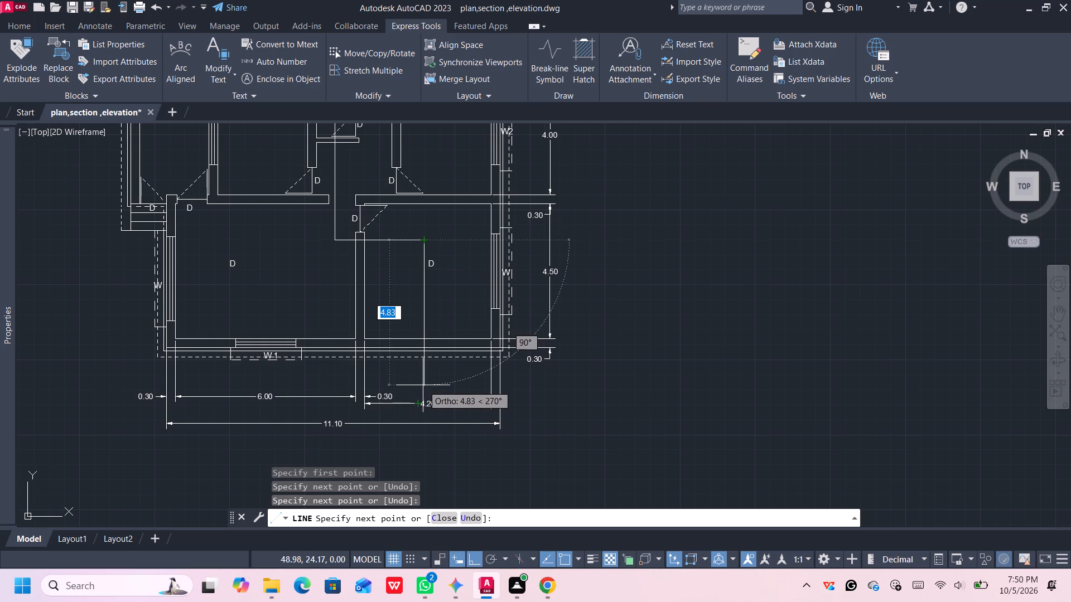
left_click(423, 377)
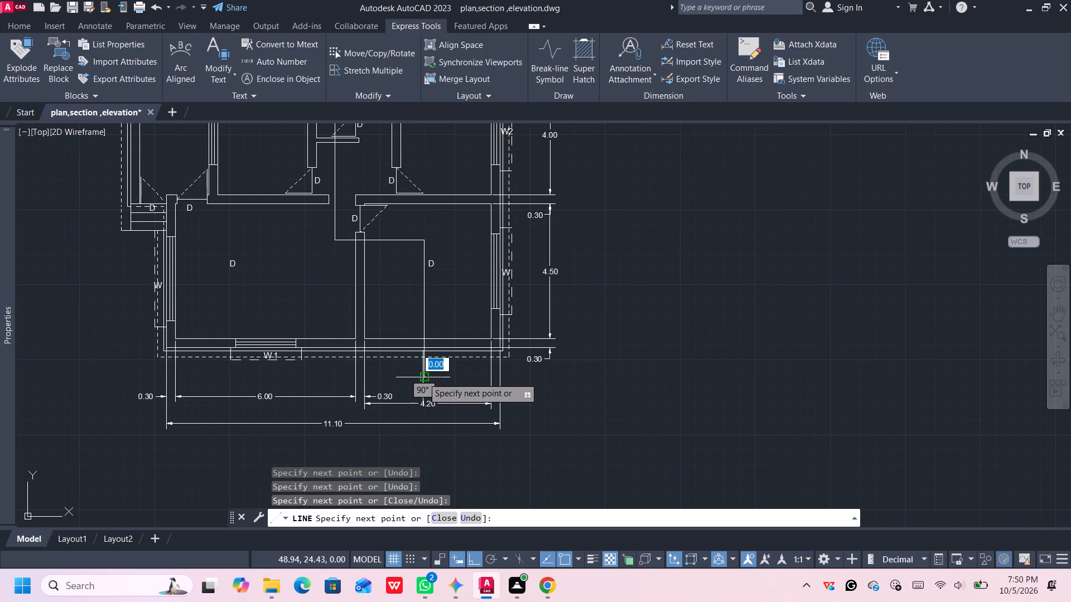
scroll(423, 378, "up", 3)
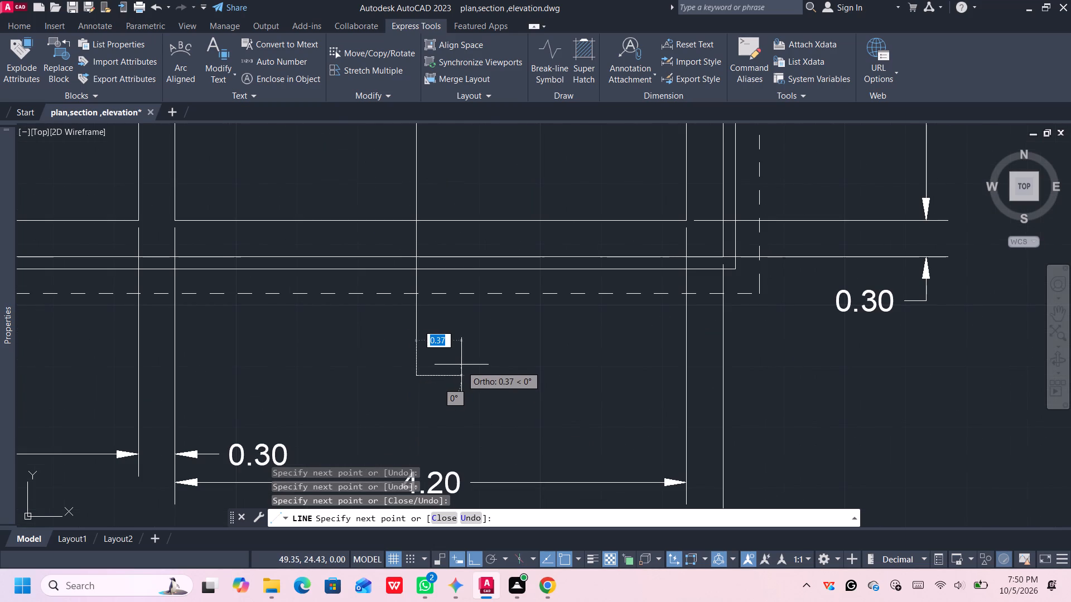
key("space")
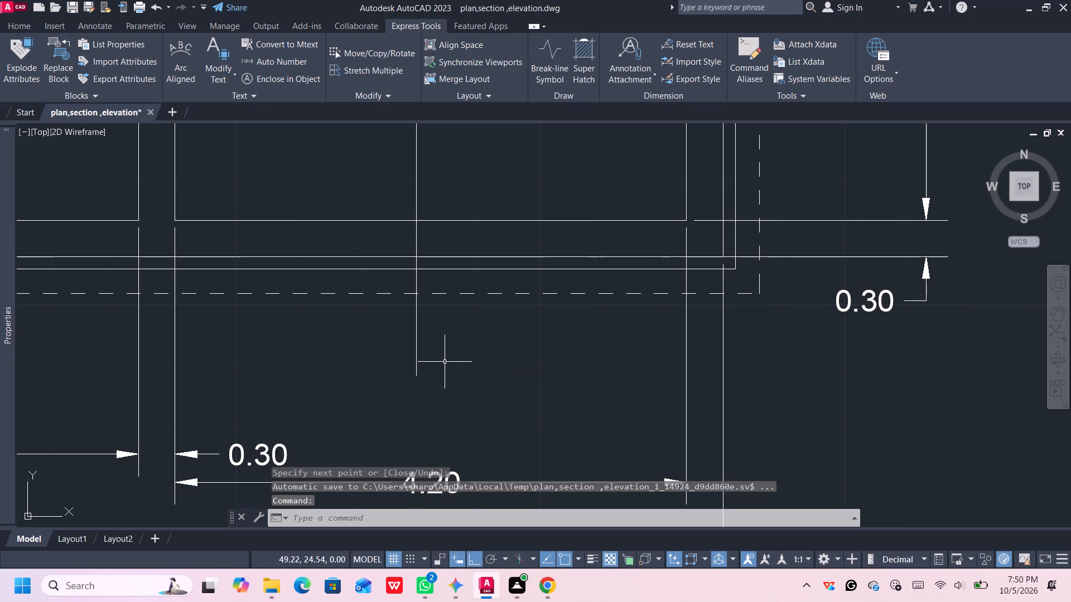
Place a point at the south end and another at the north end of the stepped section line.
type("PO")
key("Return")
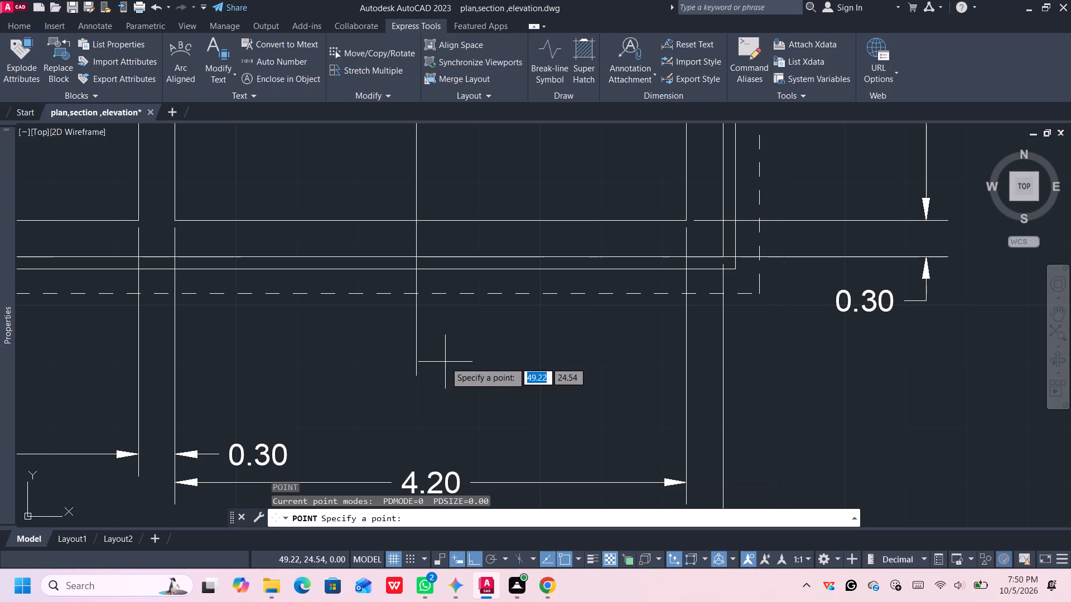
left_click(419, 373)
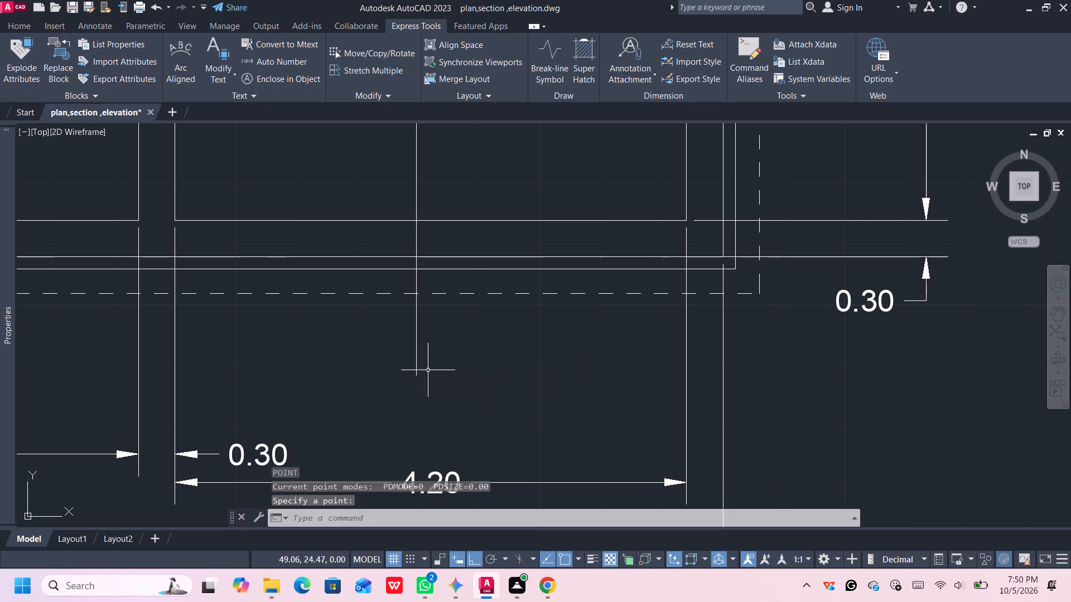
scroll(443, 358, "down", 1)
middle_click_drag(445, 359, 487, 543)
scroll(478, 502, "down", 2)
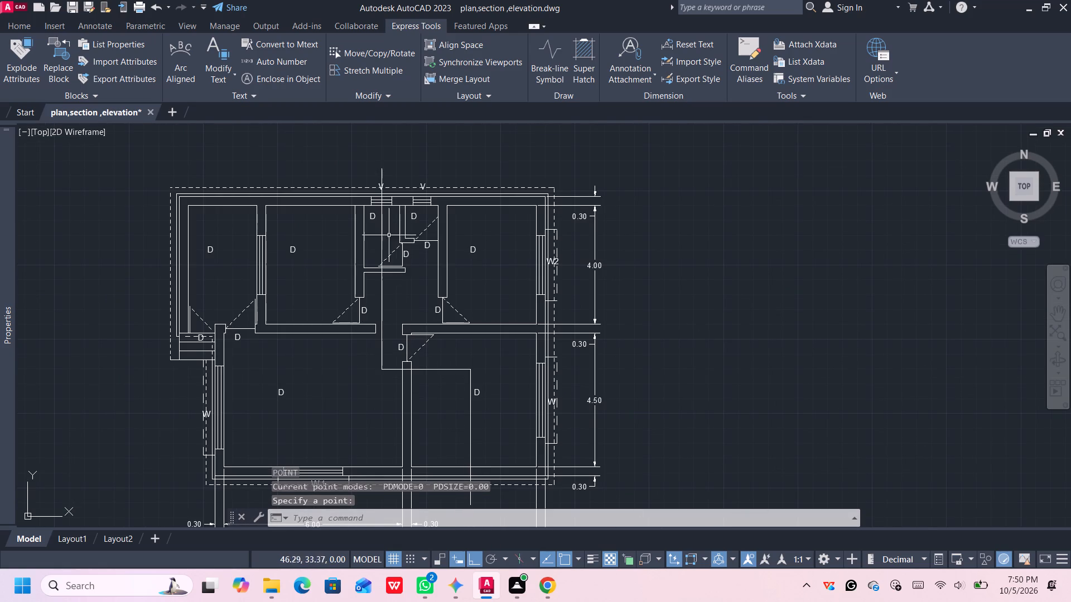
key("p")
key("o")
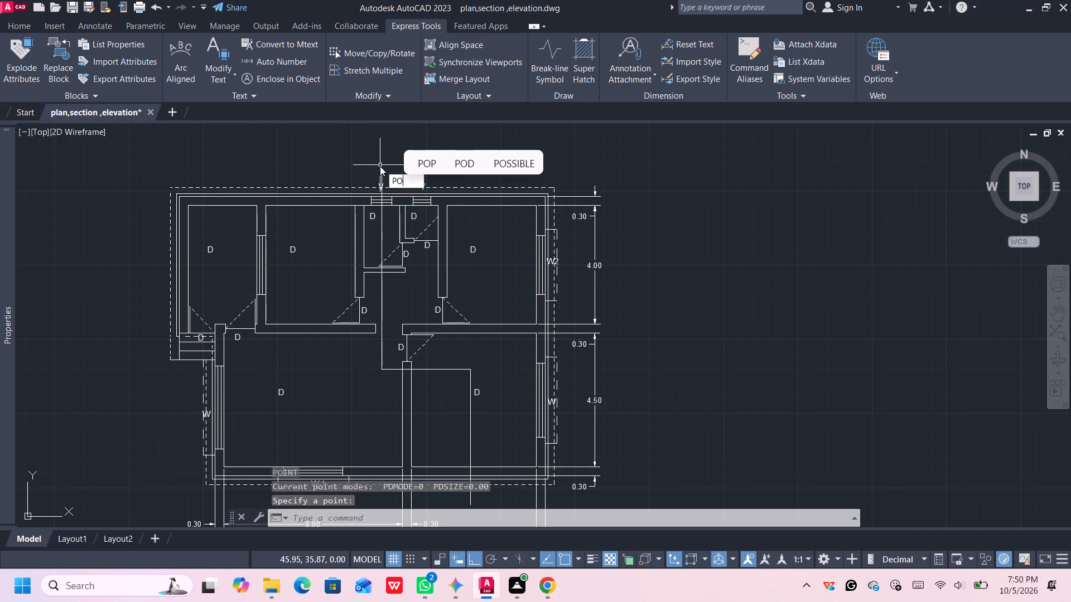
key("Return")
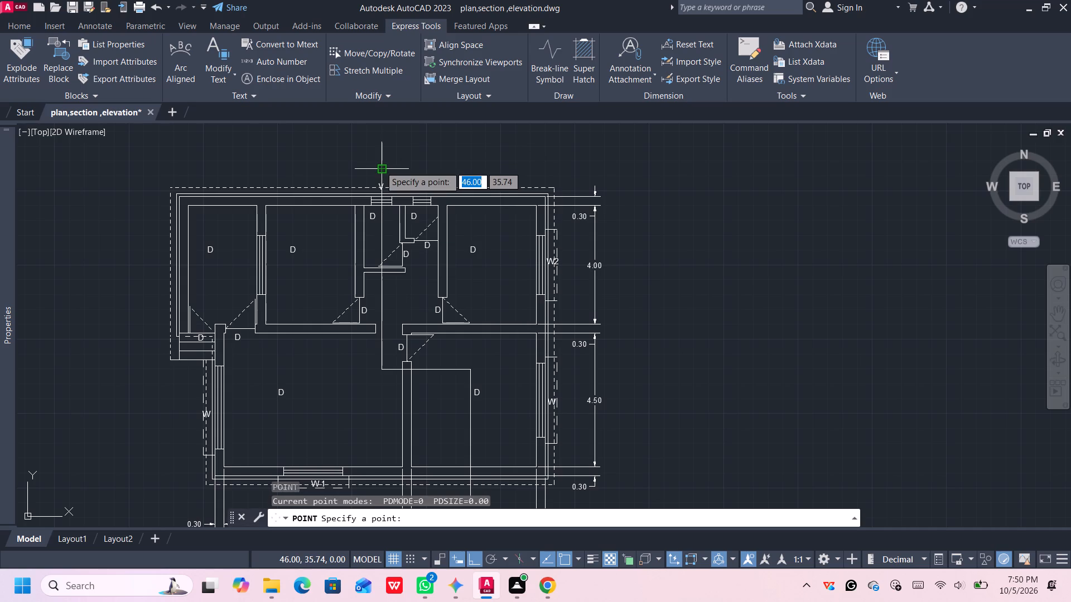
left_click(382, 167)
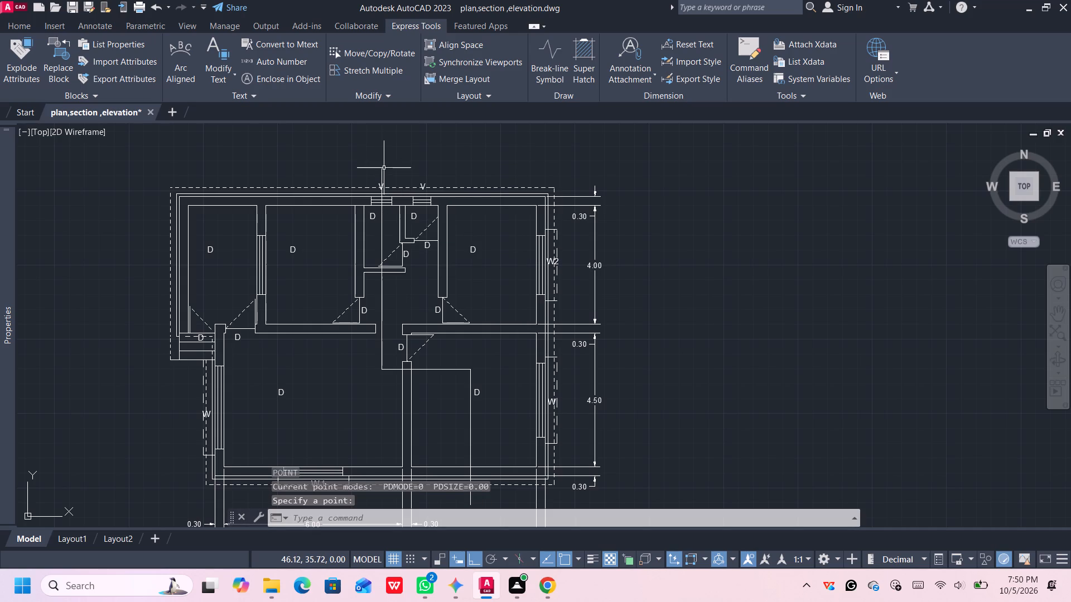
Set the point style to a circle with a diagonal cross through it, keeping the size relative to the screen.
key("p")
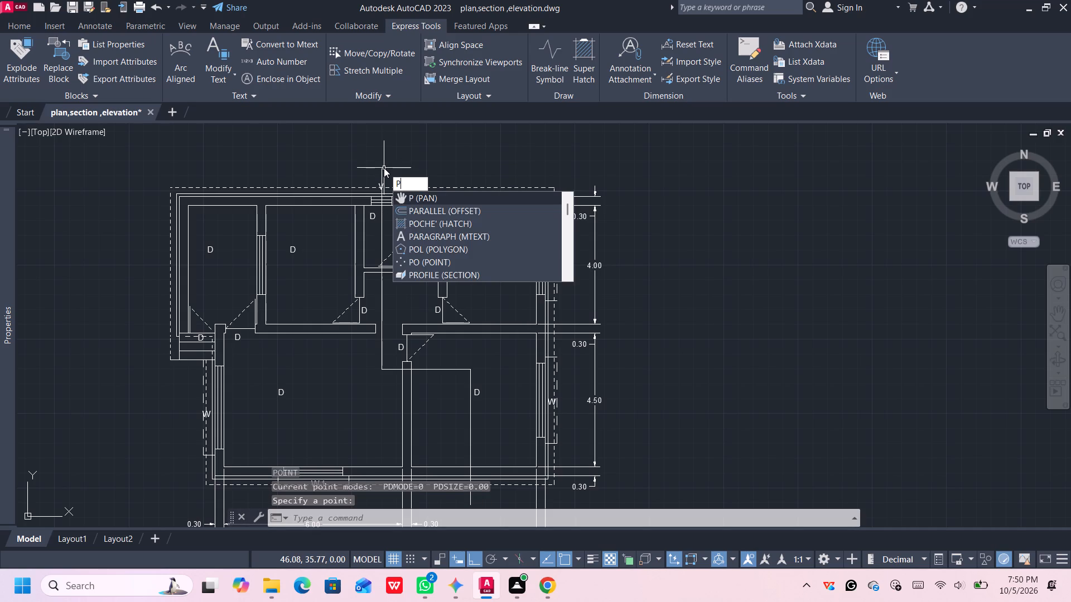
key("t")
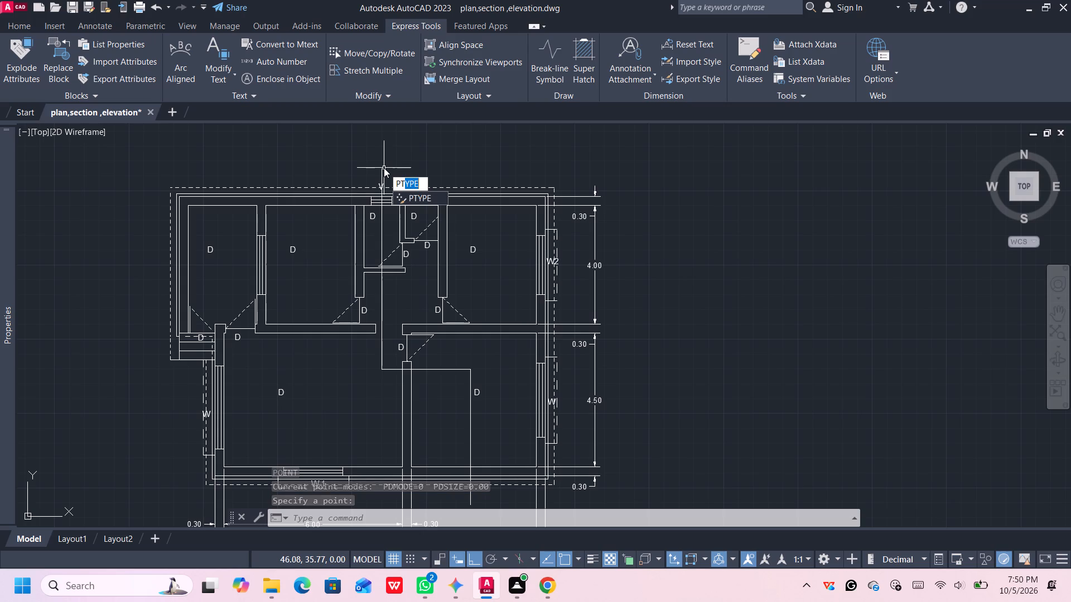
key("Return")
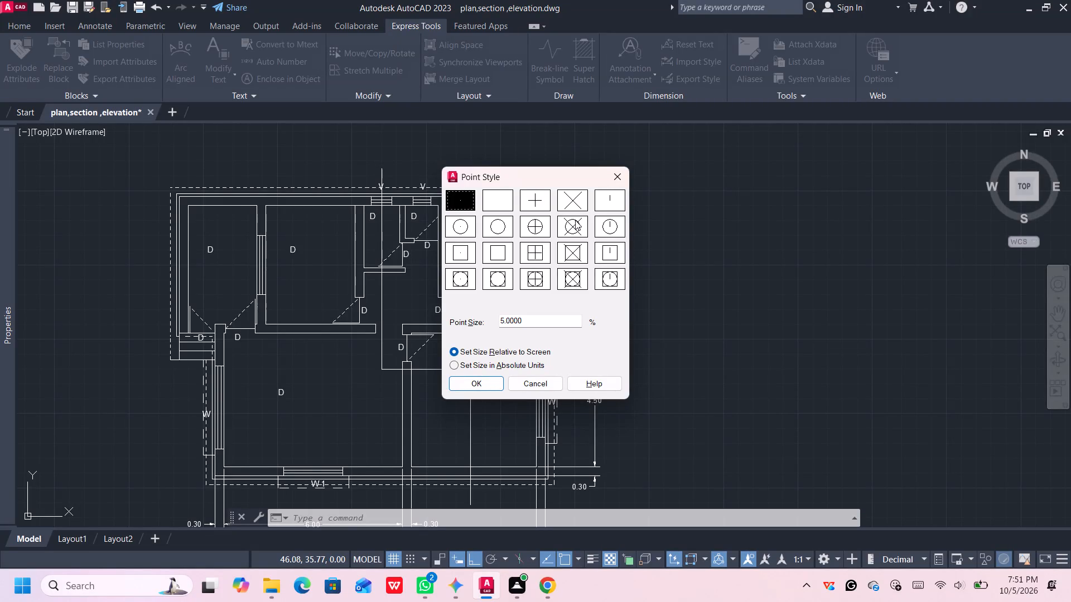
left_click(575, 220)
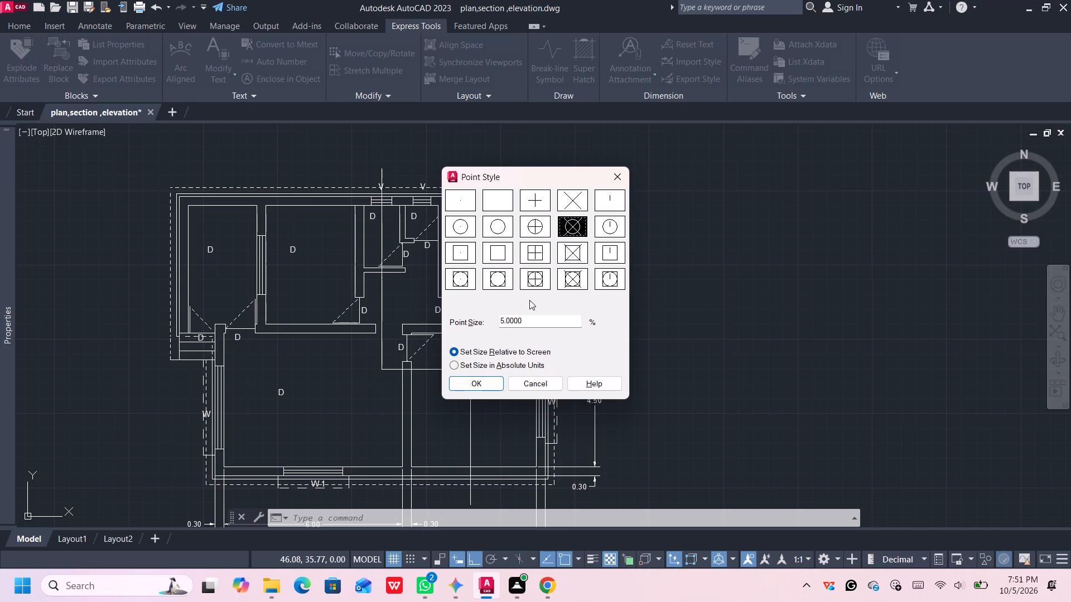
left_click(472, 384)
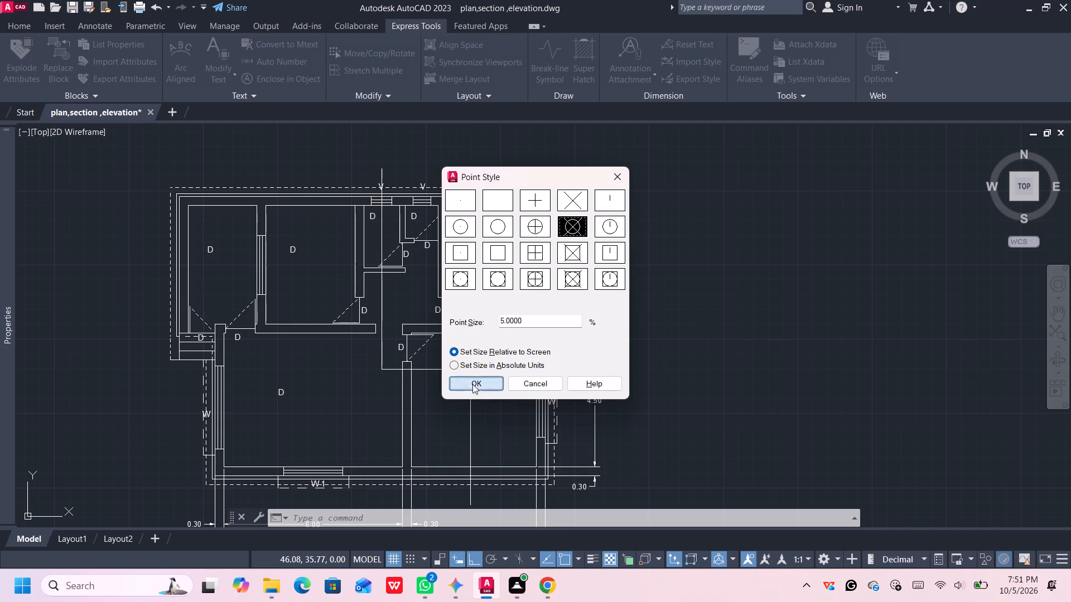
Copy the D label from the small room under the western V window to beside the section line's north marker, with ortho off.
middle_click_drag(461, 410, 437, 274)
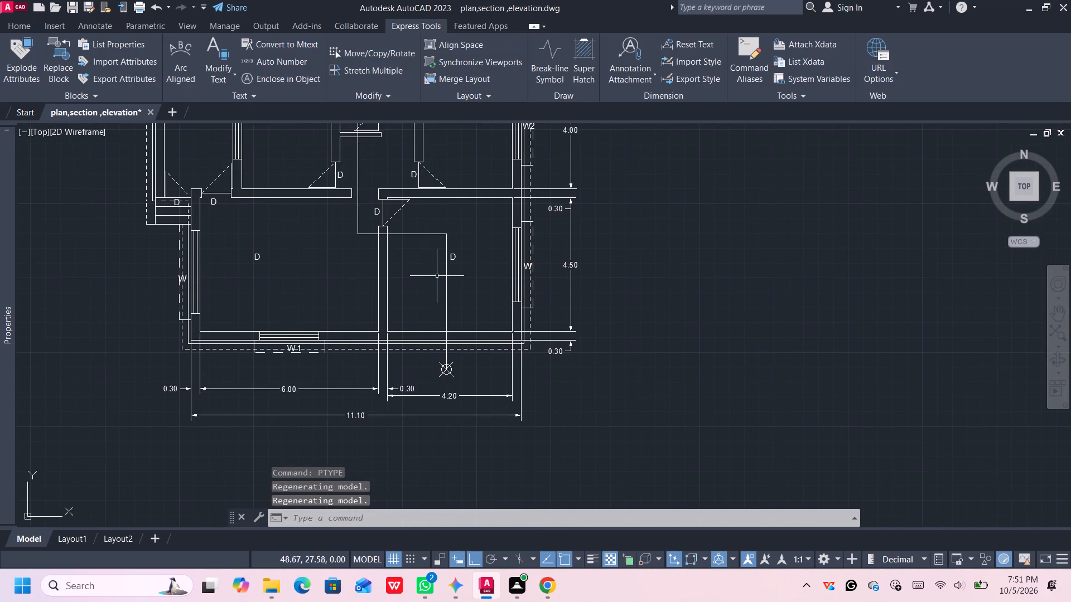
scroll(438, 283, "down", 1)
middle_click_drag(439, 286, 450, 333)
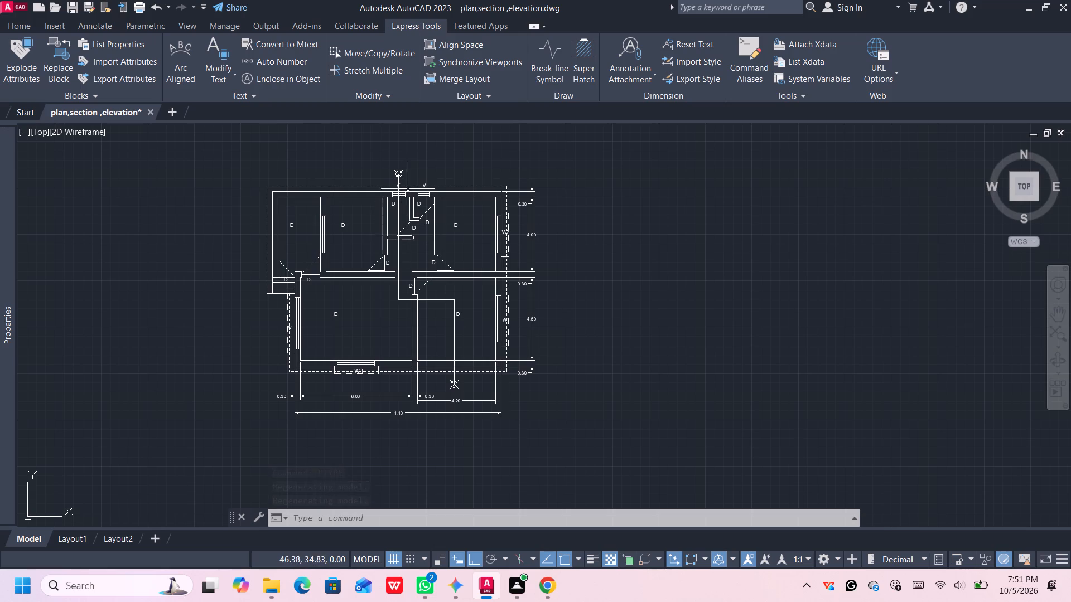
scroll(408, 188, "up", 2)
left_click(370, 227)
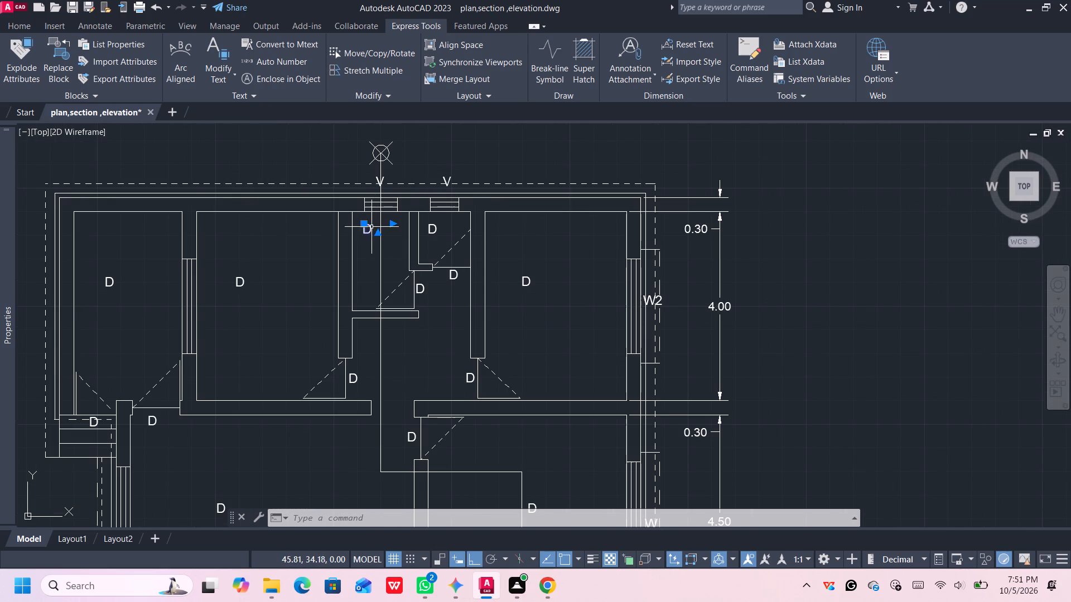
left_click(13, 22)
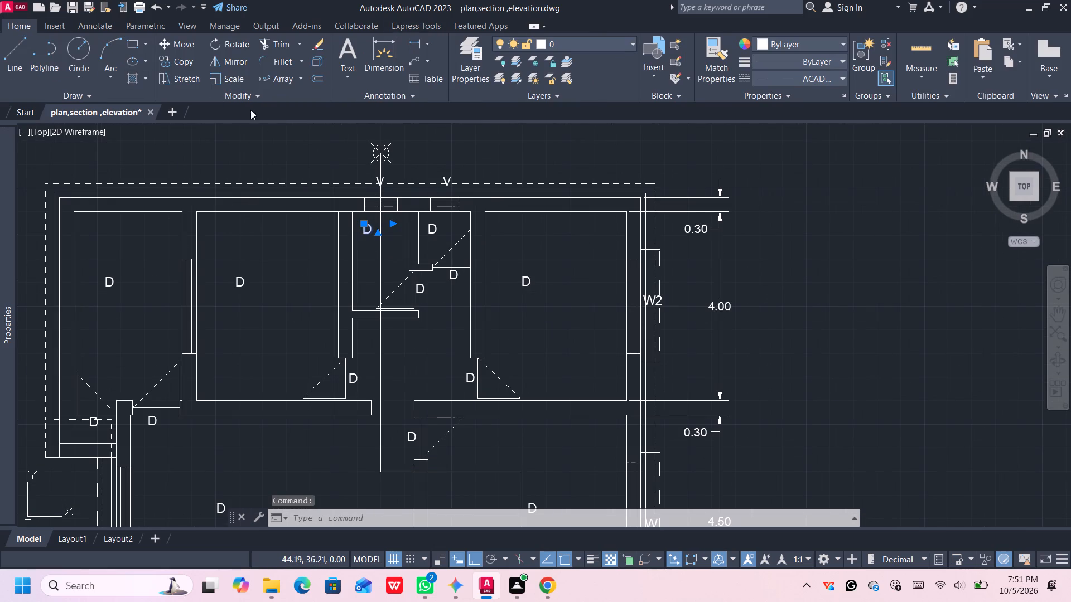
left_click(179, 56)
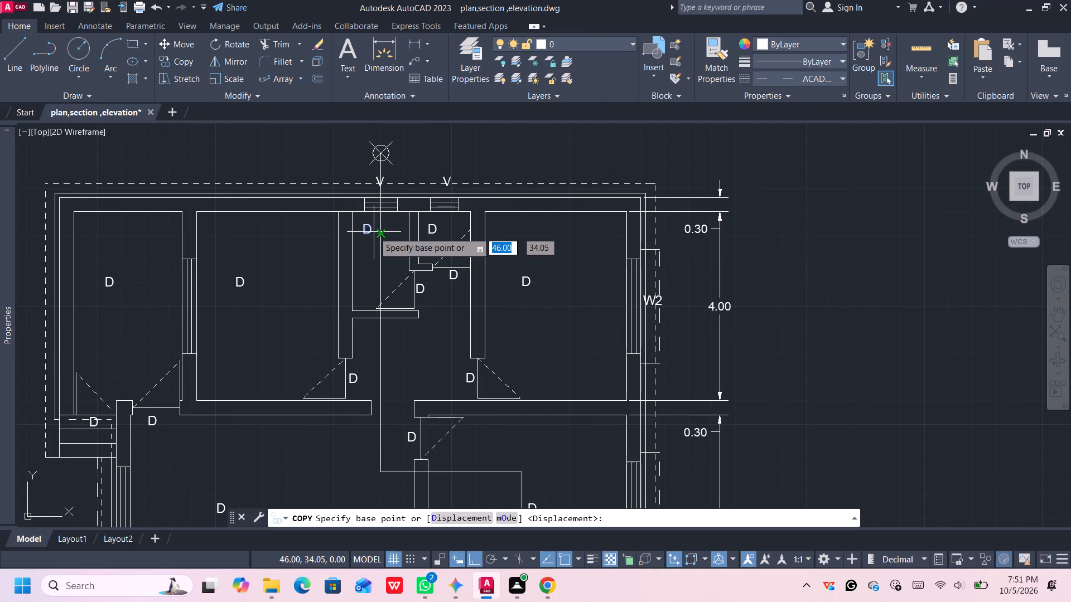
left_click(369, 231)
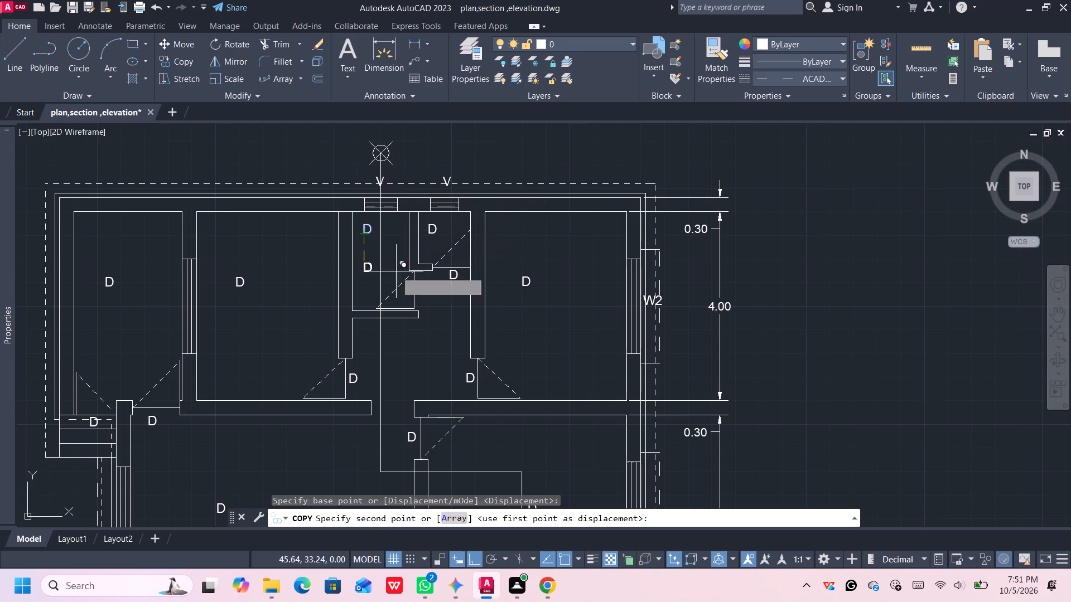
left_click(477, 560)
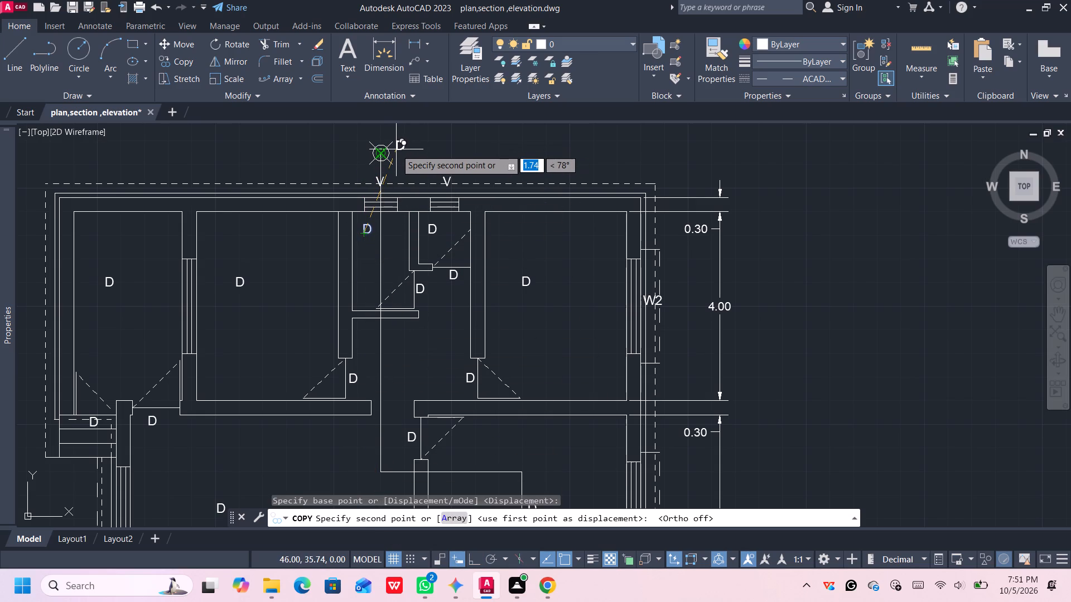
scroll(395, 148, "up", 2)
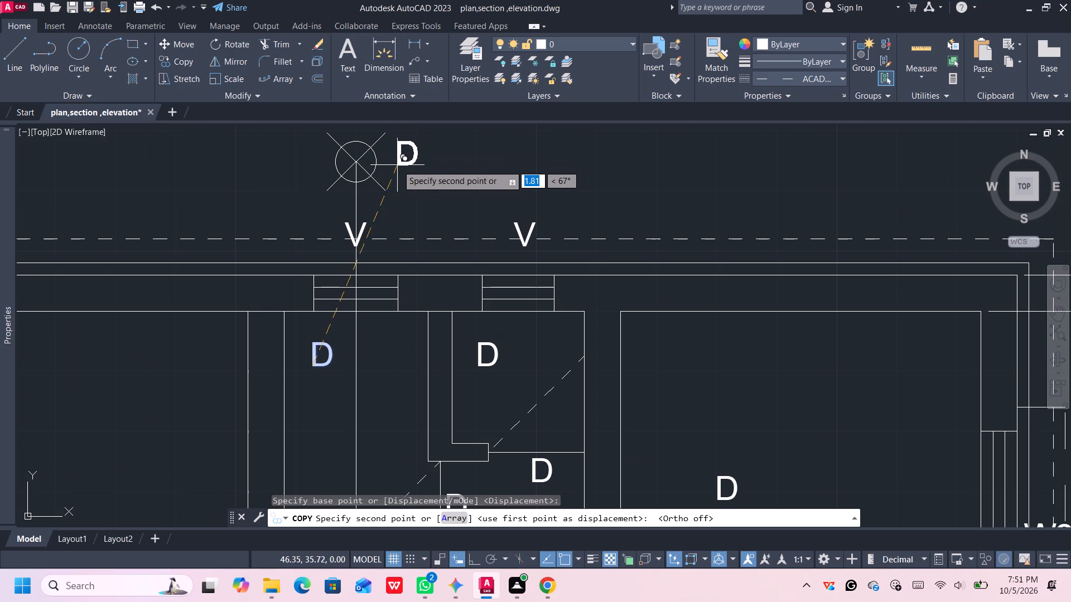
left_click(394, 167)
Place another copy of the D label just east of the section line's south marker.
scroll(471, 250, "down", 3)
middle_click_drag(485, 317, 465, 270)
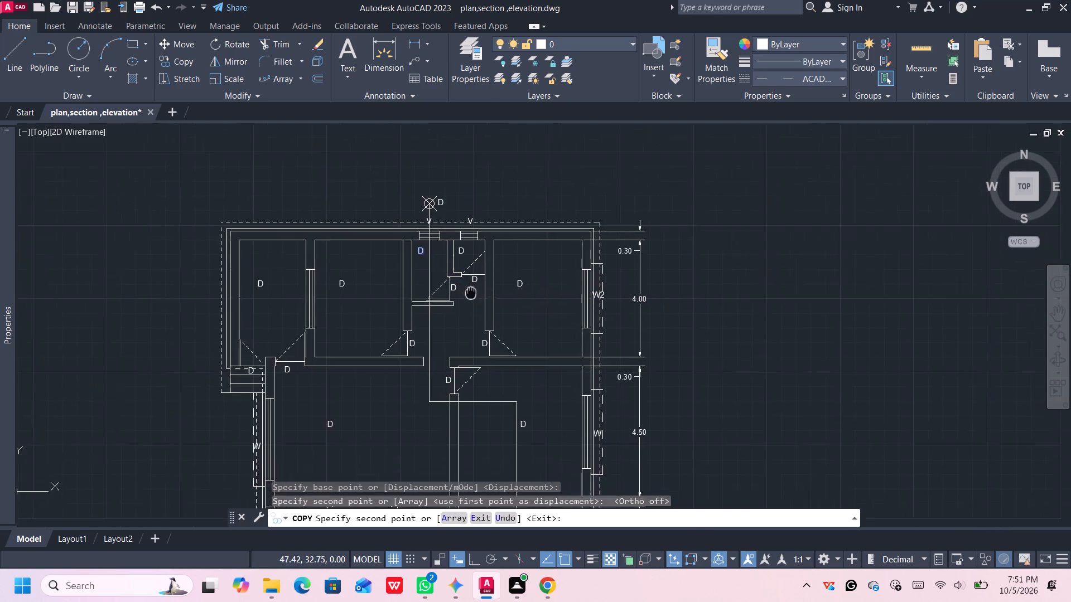
middle_click_drag(465, 270, 428, 124)
scroll(484, 371, "up", 1)
scroll(484, 371, "down", 1)
scroll(484, 371, "up", 1)
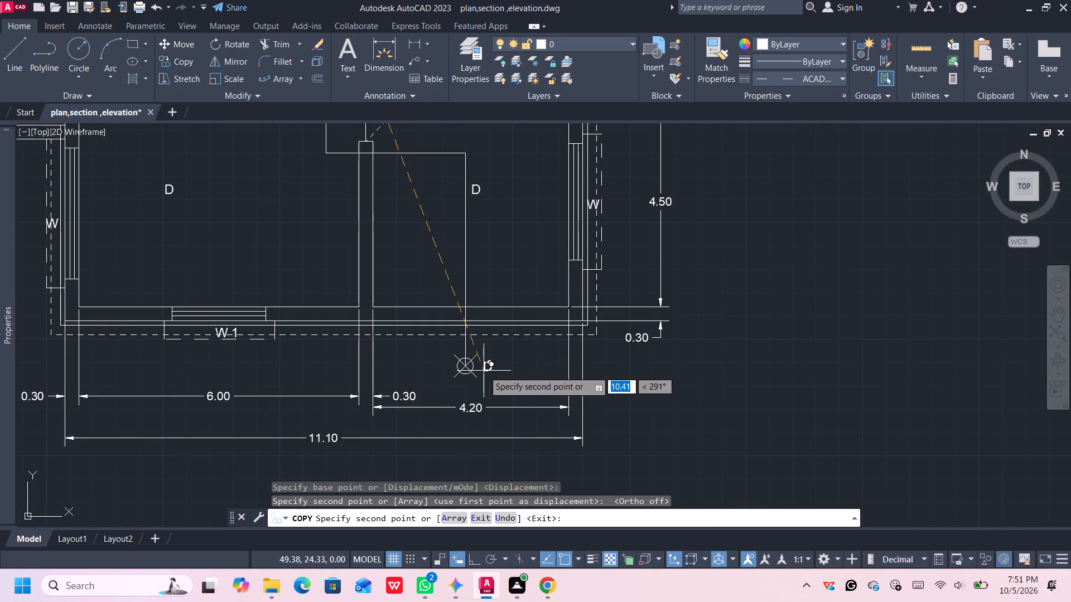
scroll(483, 369, "up", 2)
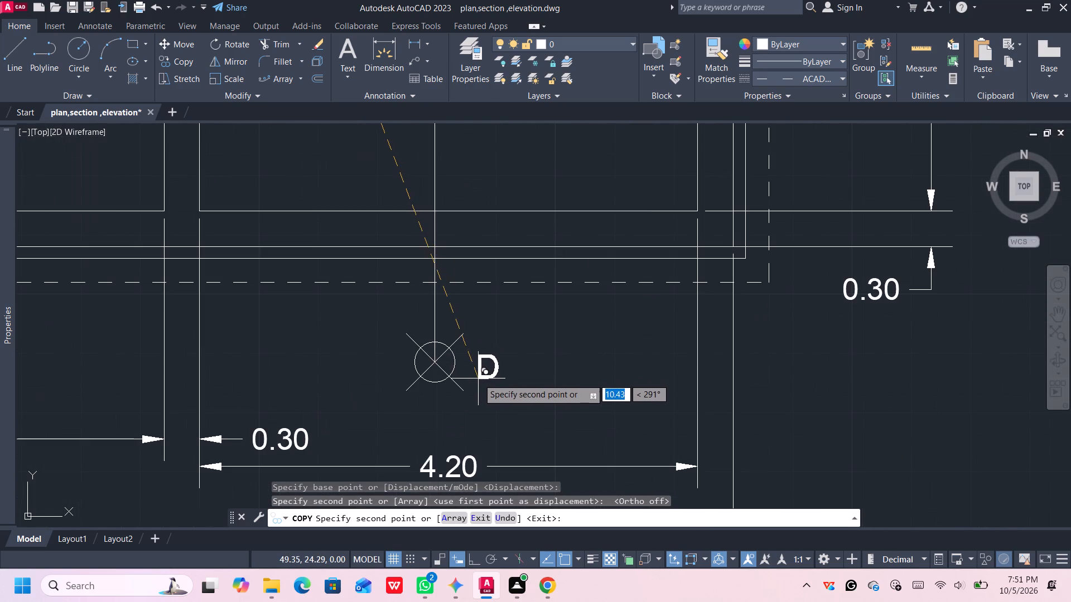
left_click(474, 373)
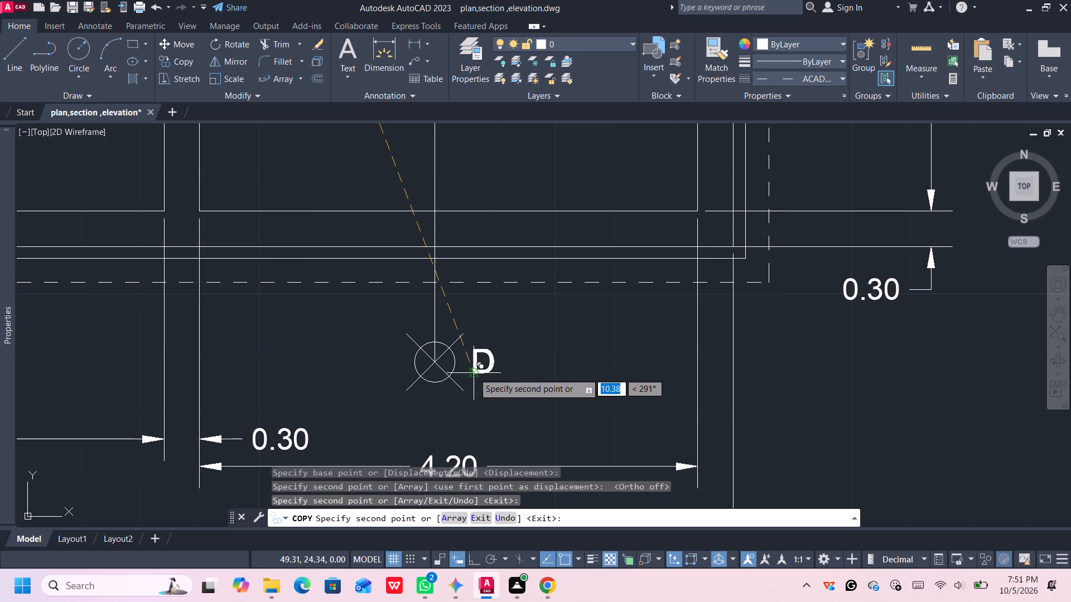
Place copies of the D label at the section line's eastern bend and western bend, ending the copying.
scroll(485, 188, "down", 1)
middle_click_drag(486, 186, 505, 387)
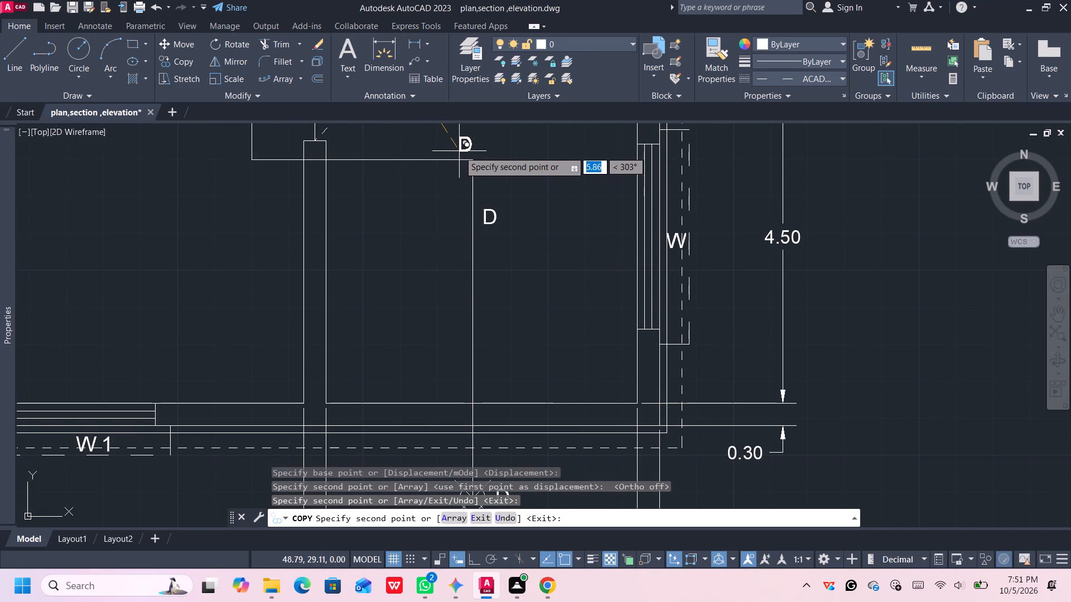
left_click(465, 147)
middle_click_drag(438, 161, 520, 329)
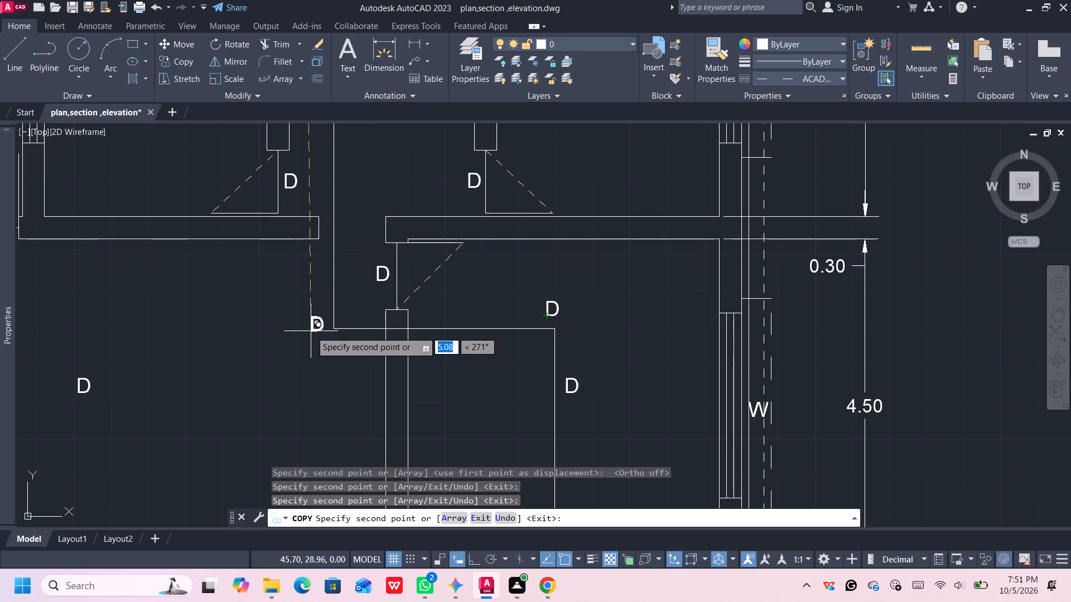
scroll(312, 331, "up", 1)
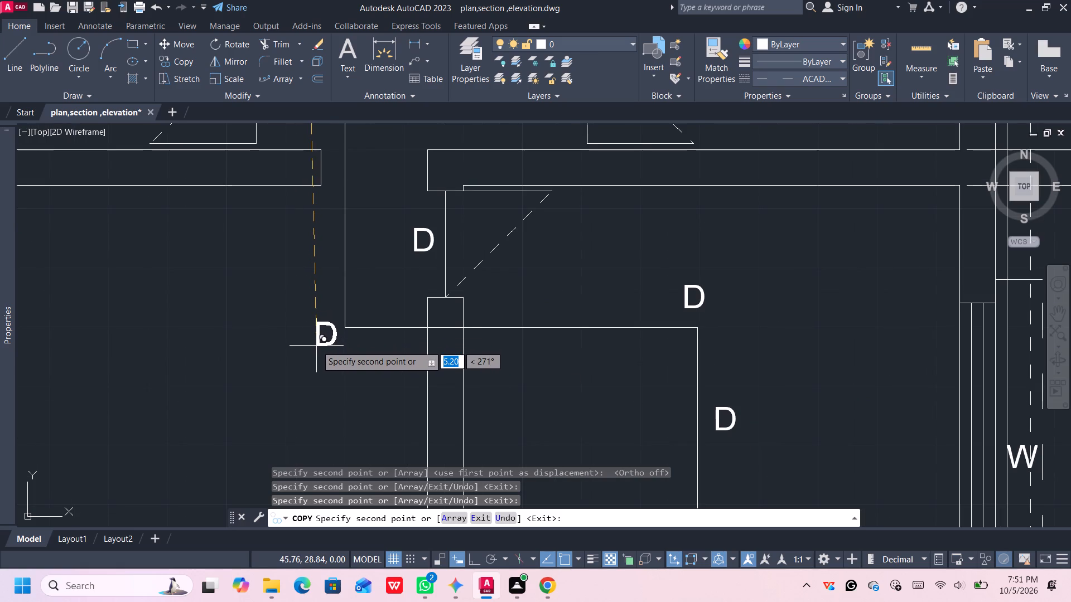
left_click(316, 346)
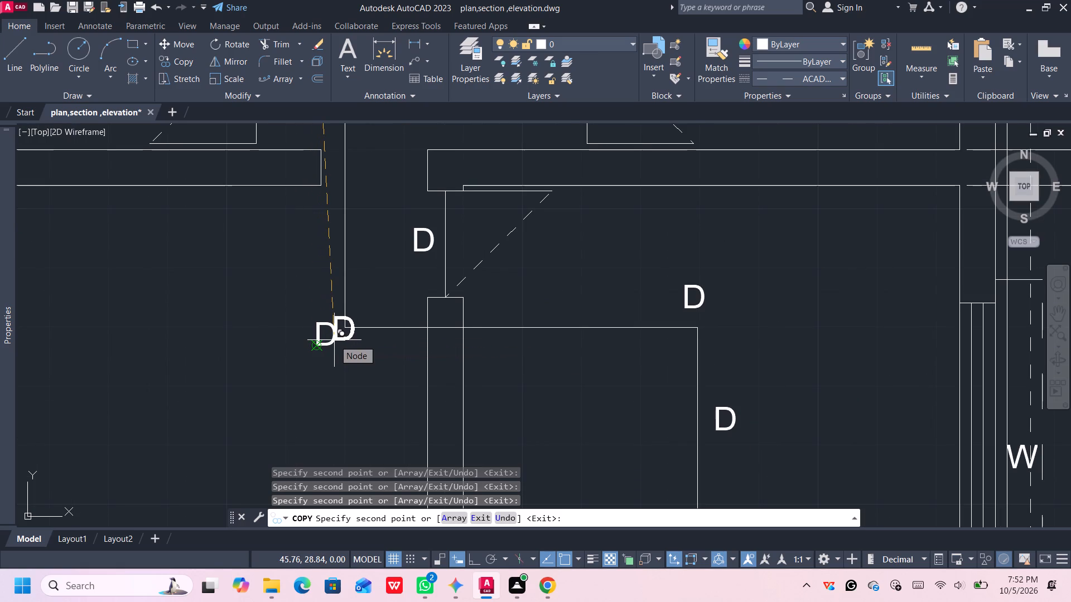
key("Escape")
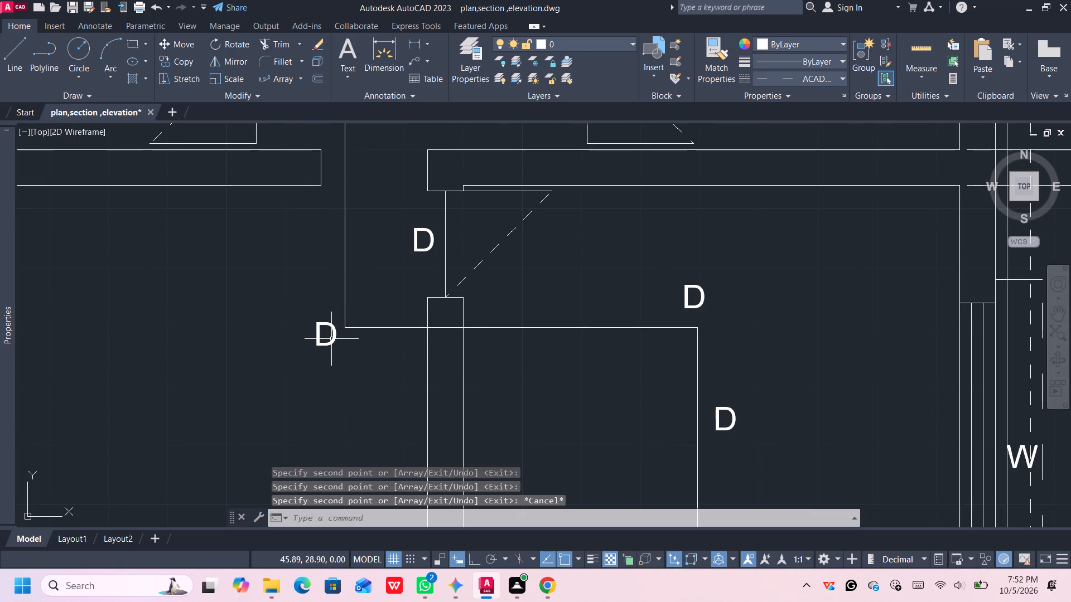
Change the D label at the section line's western bend to B.
double_click(332, 339)
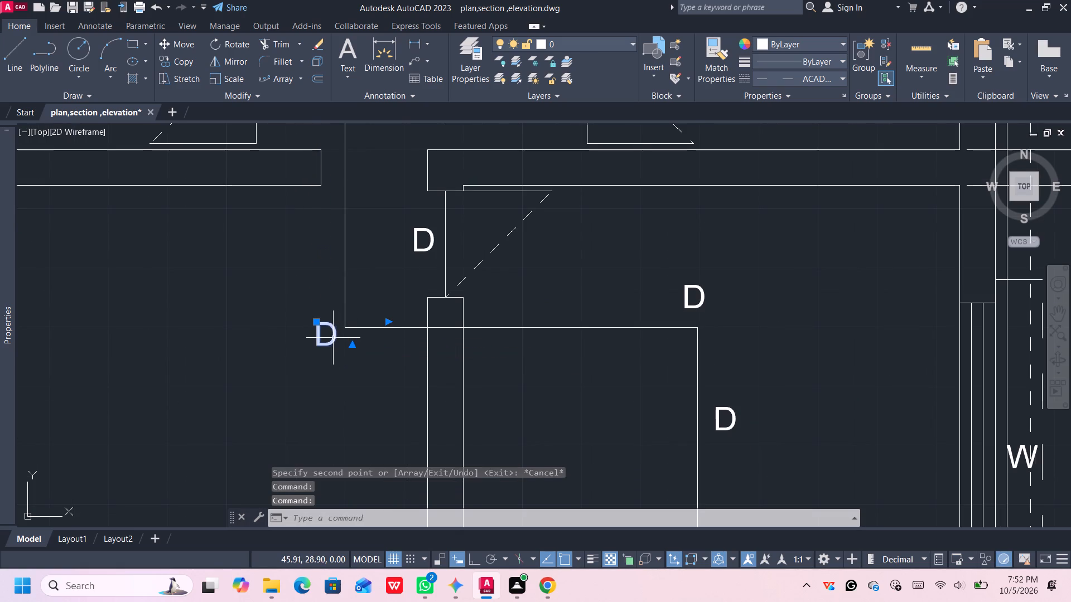
double_click(333, 338)
key("BackSpace")
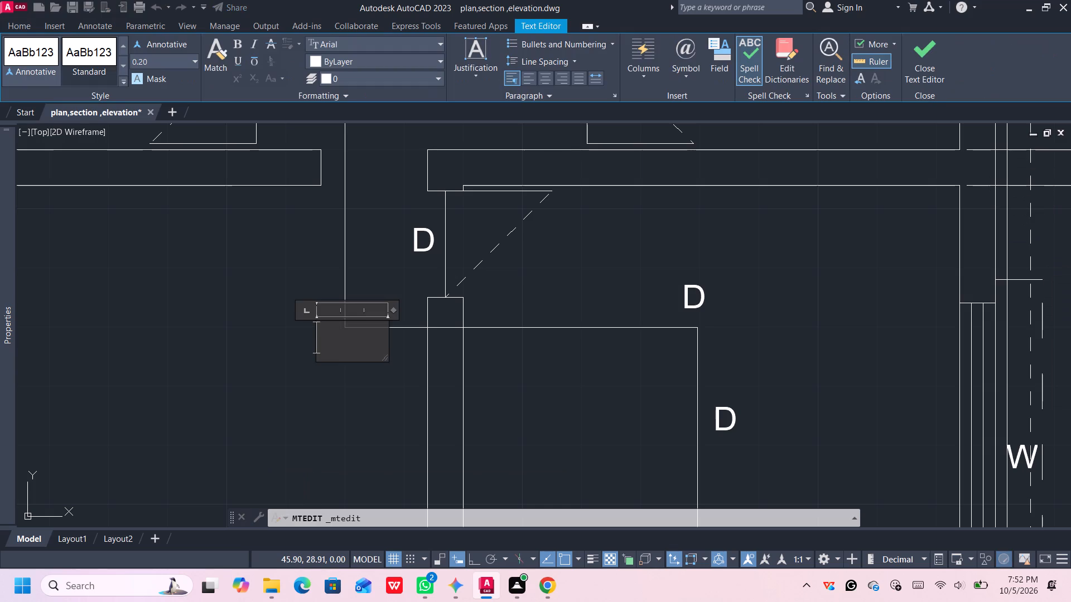
key("b")
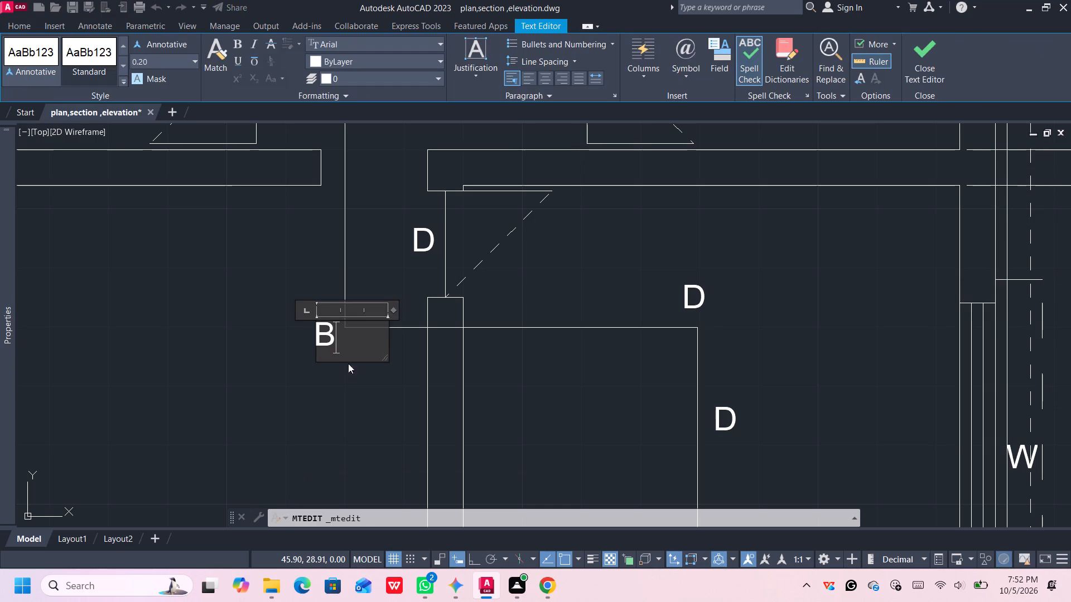
left_click(351, 373)
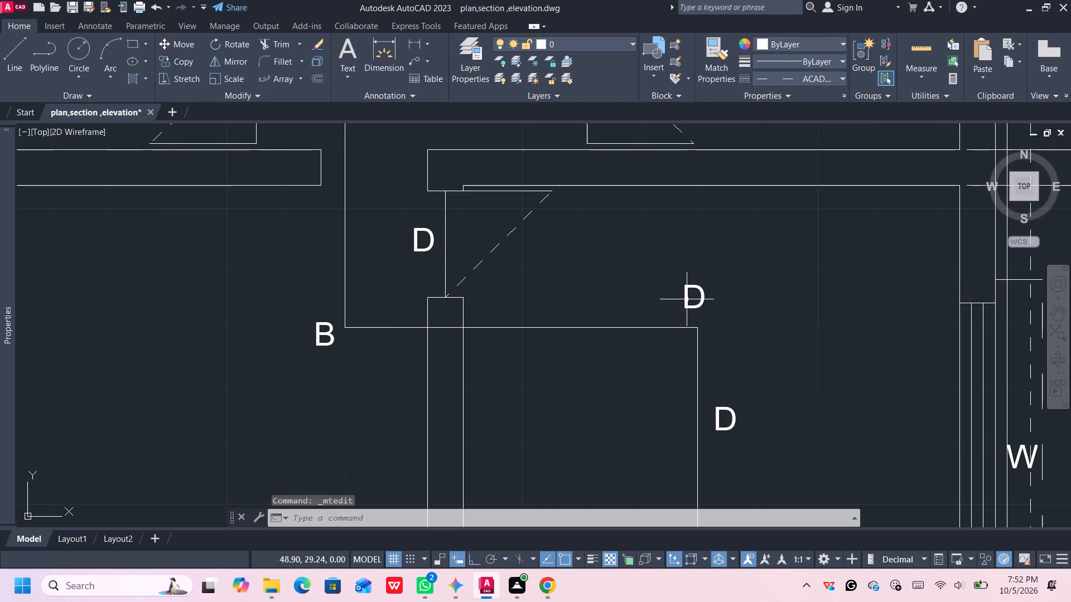
Change the D label above the section line's eastern bend to C.
double_click(686, 299)
left_click(707, 299)
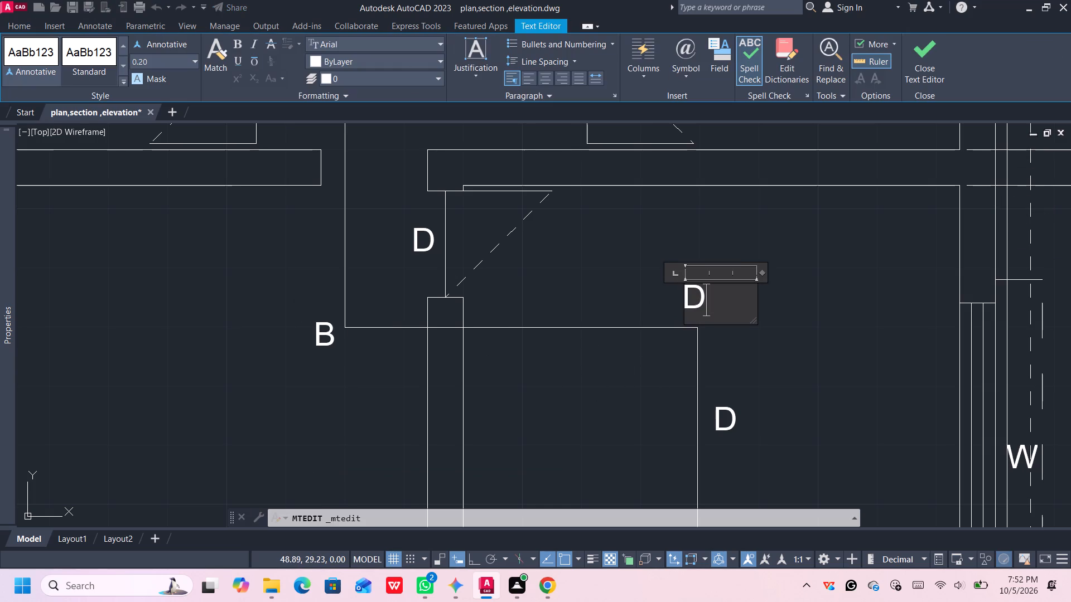
key("BackSpace")
key("c")
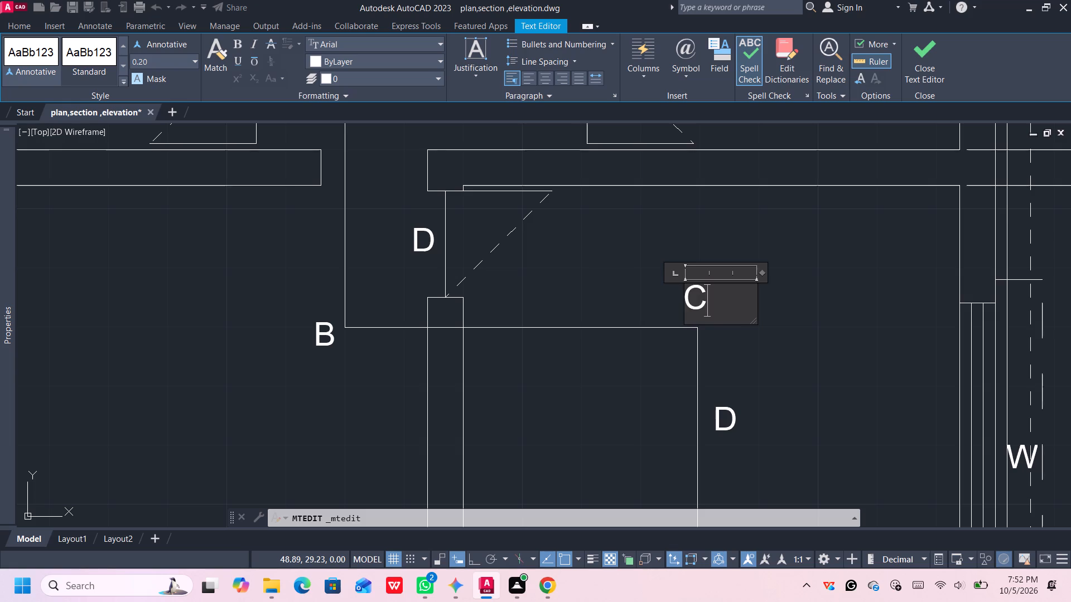
left_click(664, 301)
Change the D label beside the section line's north marker to A.
scroll(672, 250, "down", 1)
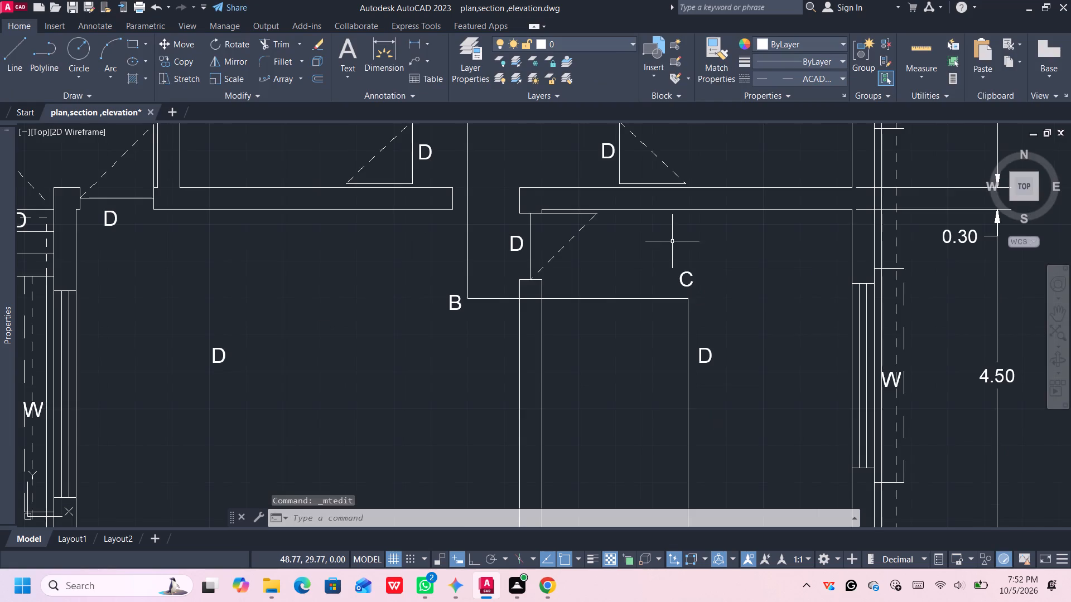
middle_click_drag(671, 240, 684, 405)
scroll(604, 289, "down", 2)
middle_click_drag(596, 276, 605, 318)
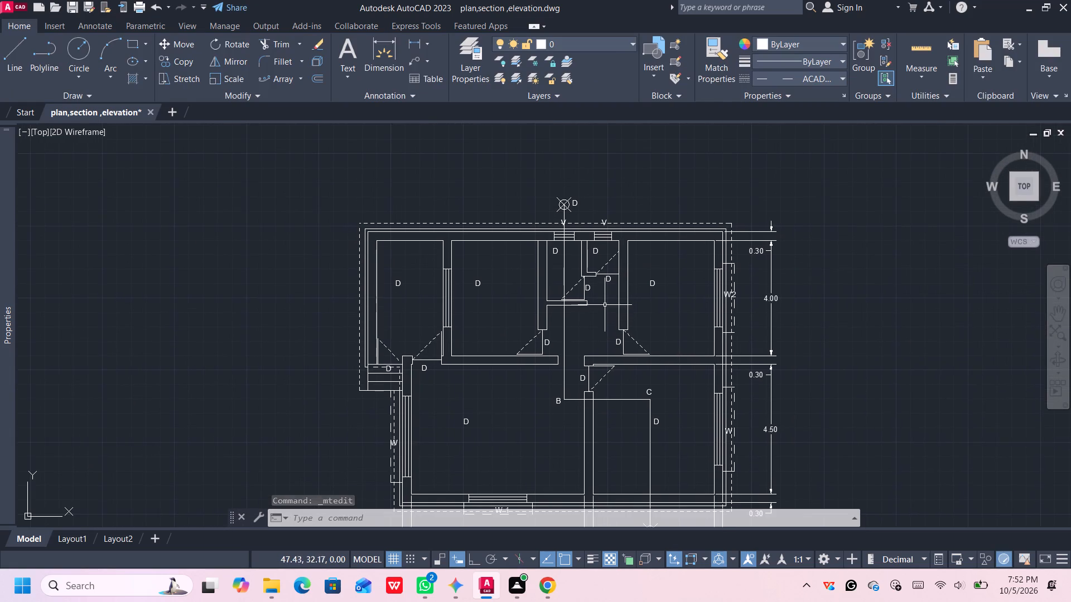
scroll(580, 213, "up", 2)
double_click(573, 192)
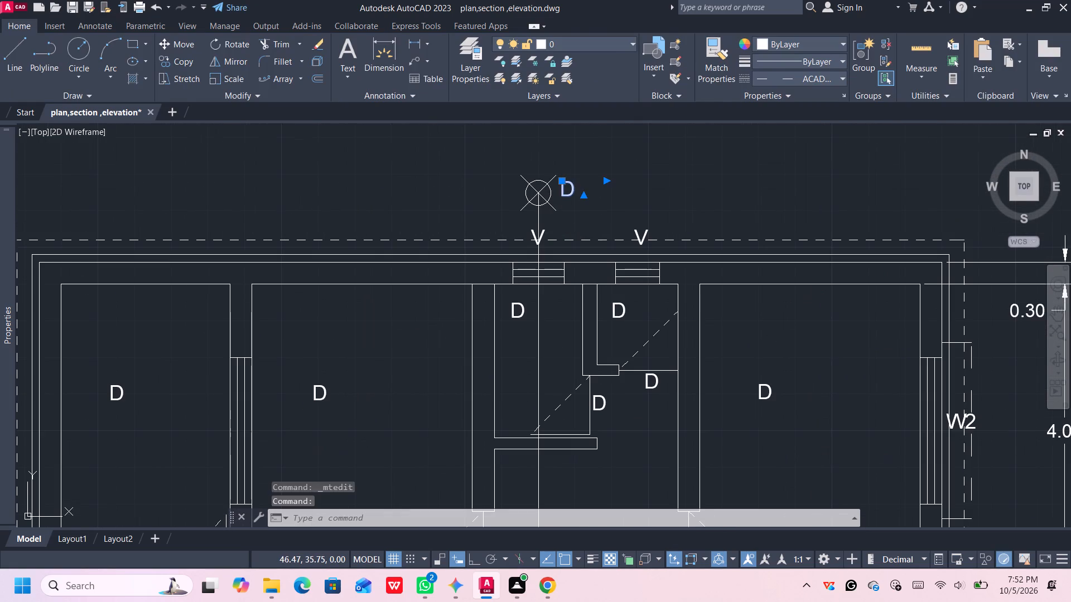
key("BackSpace")
key("a")
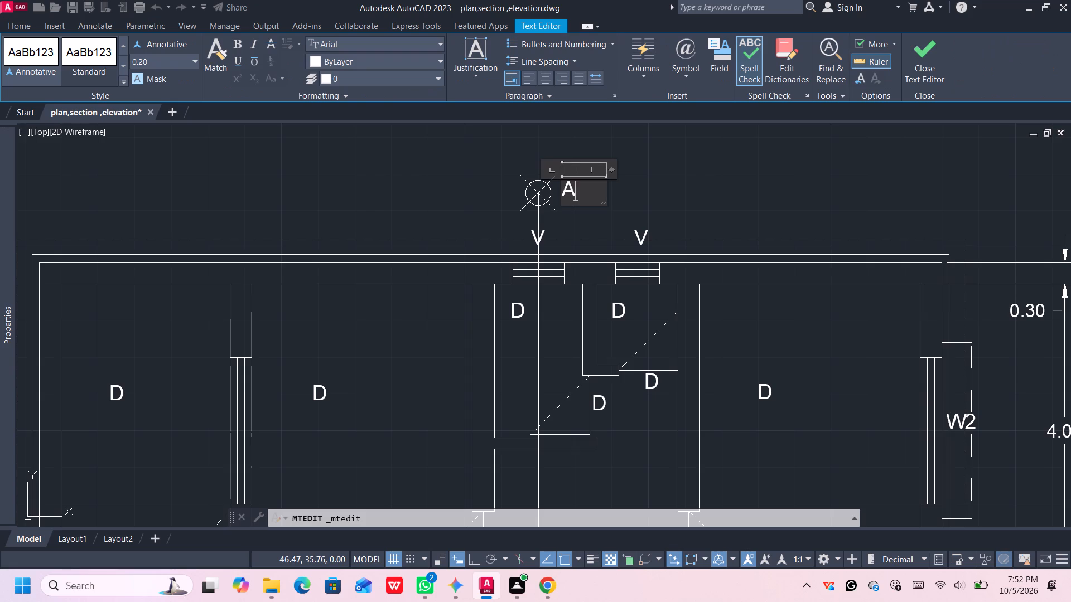
left_click(643, 217)
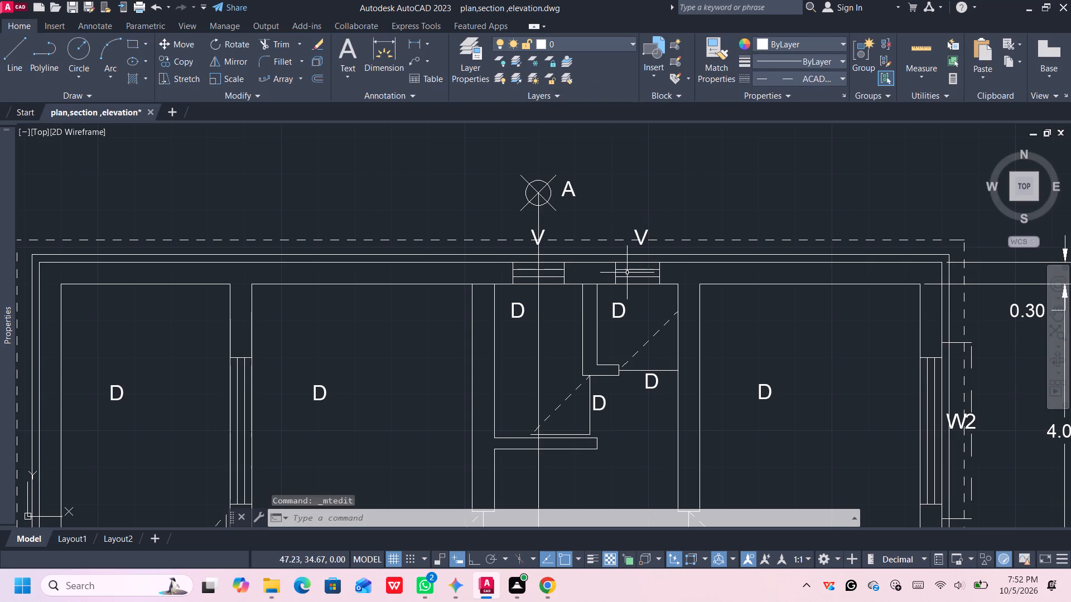
Replace the D label in the middle of the plan's northwest room with the name Verandah.
scroll(534, 355, "down", 1)
scroll(601, 395, "down", 2)
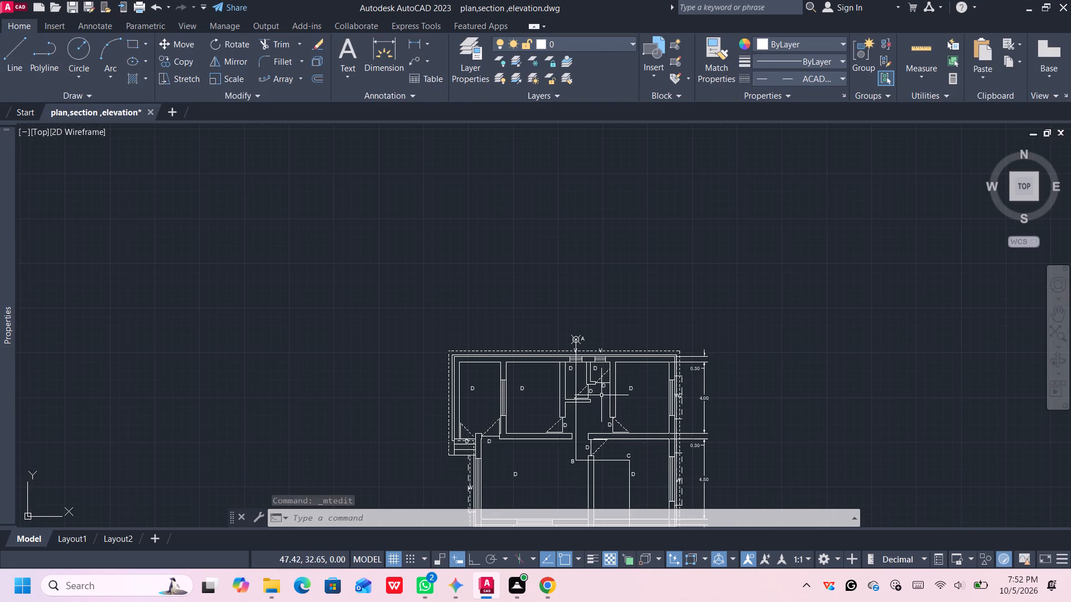
middle_click_drag(600, 422, 576, 236)
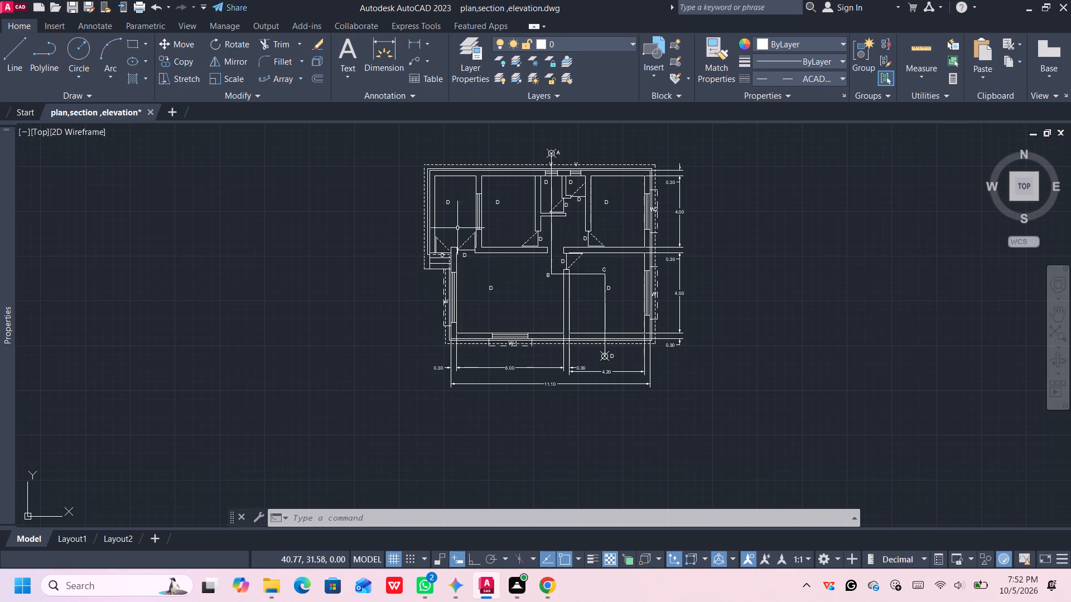
scroll(440, 211, "up", 3)
middle_click_drag(461, 188, 446, 357)
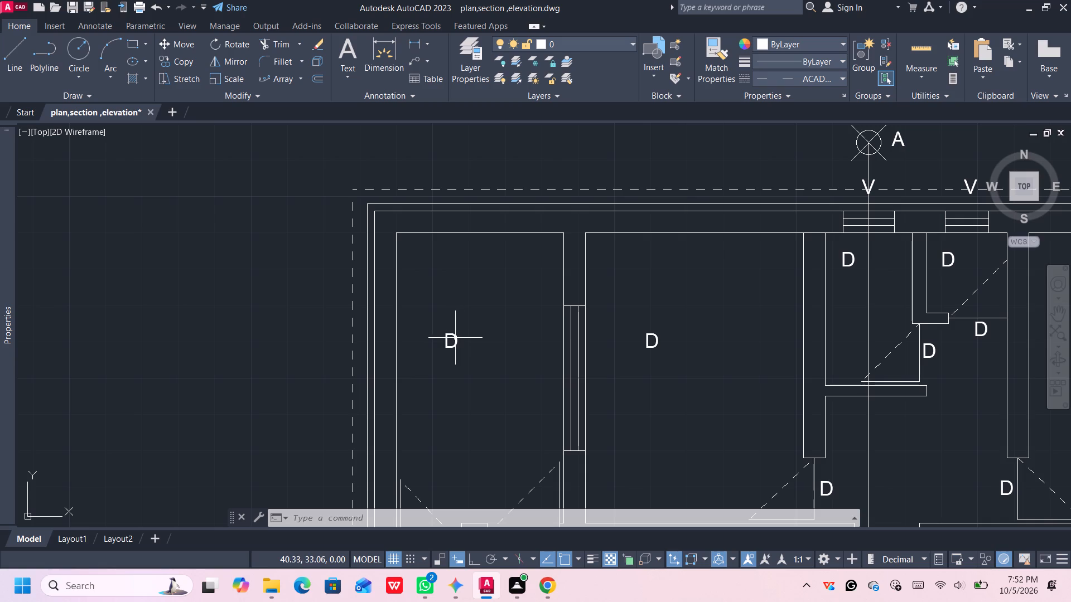
double_click(455, 338)
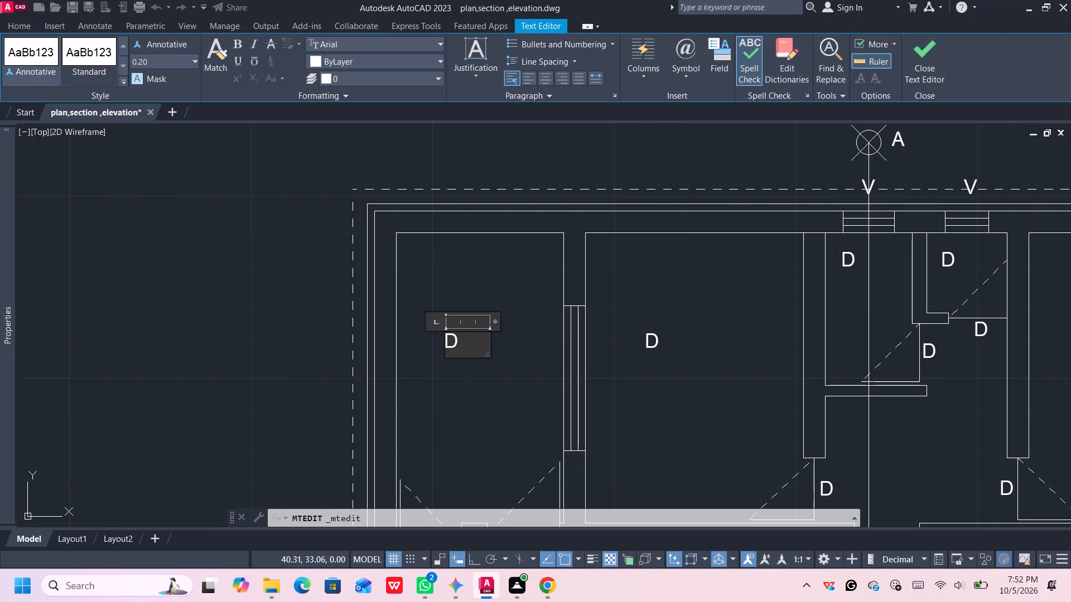
key("BackSpace")
key("v")
type("er")
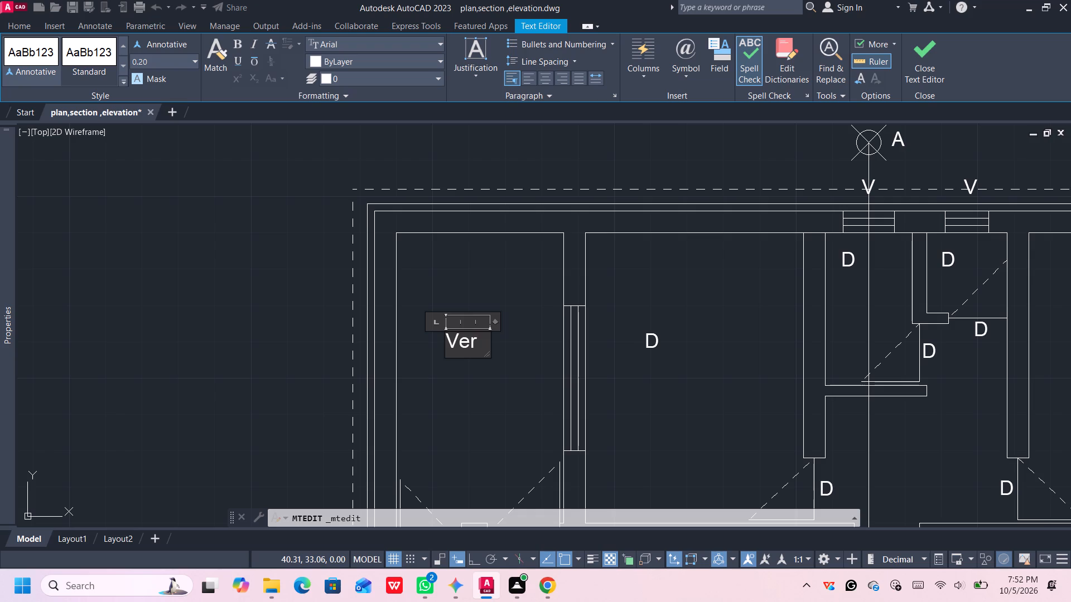
type("an")
type("dah")
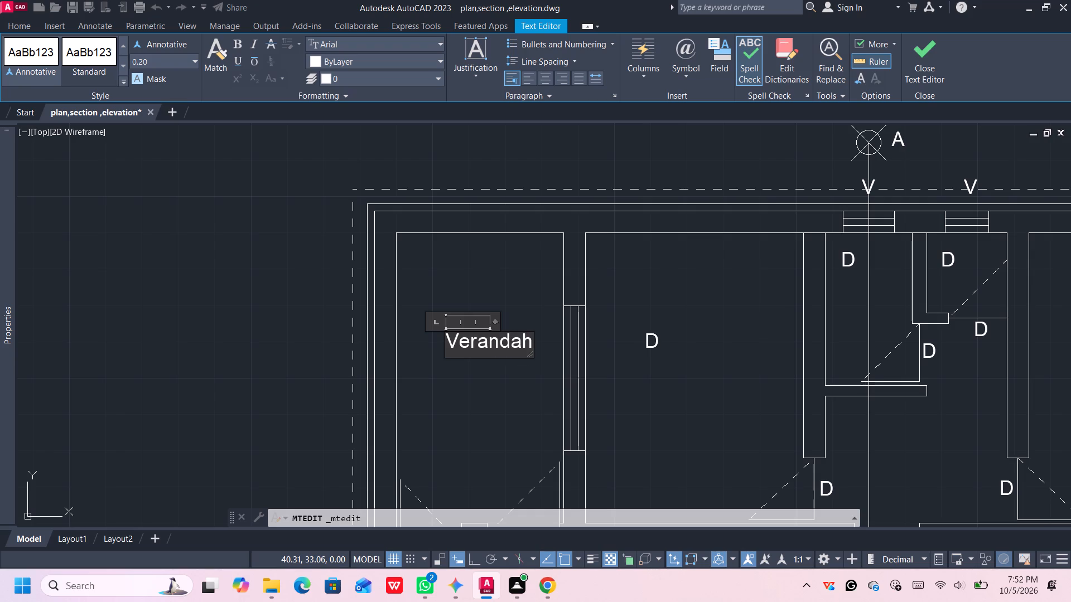
Add the room size 4.0 x 2.30 m on a new line below the name Verandah.
key("Return")
key("4")
type(".0")
key("space")
type("x")
key("space")
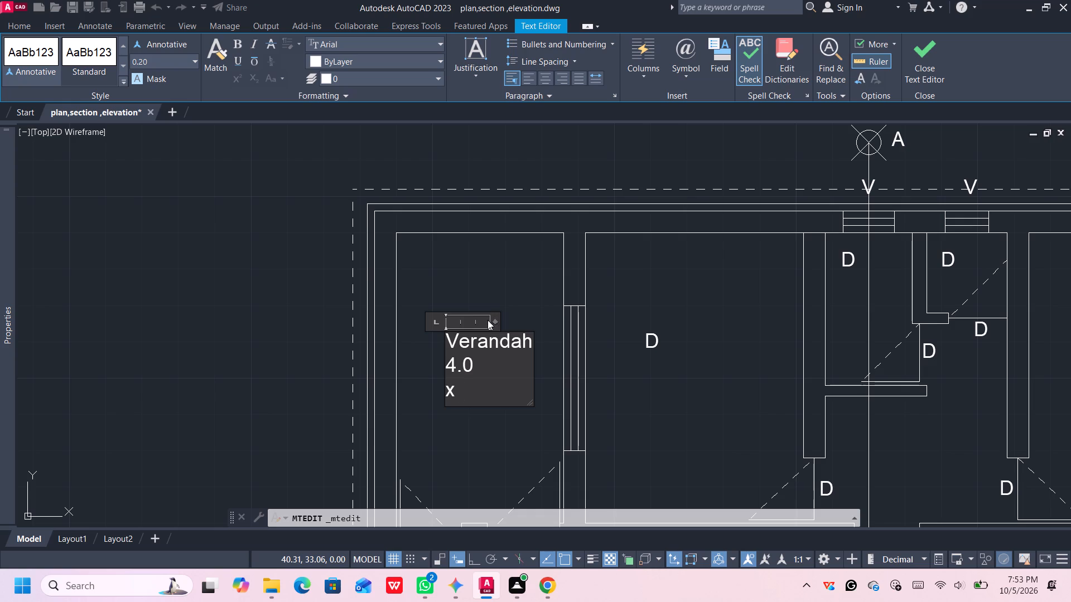
left_click(490, 320)
key("2")
key("period")
key("3")
key("0")
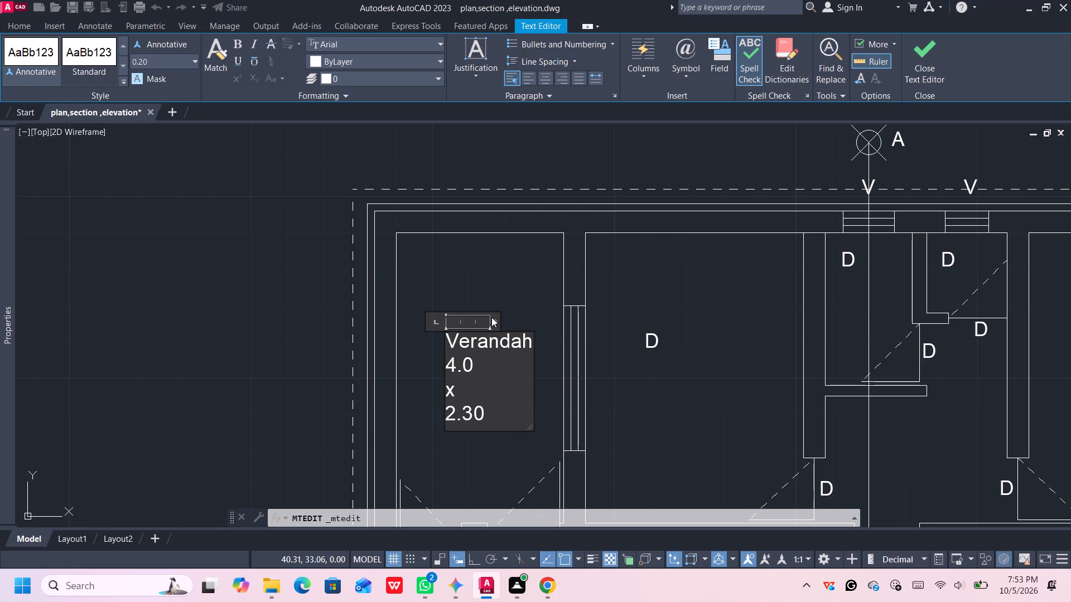
key("space")
type("m")
Widen the Verandah label's text frame so the room size fits on one line, and finish editing.
left_click_drag(493, 323, 566, 321)
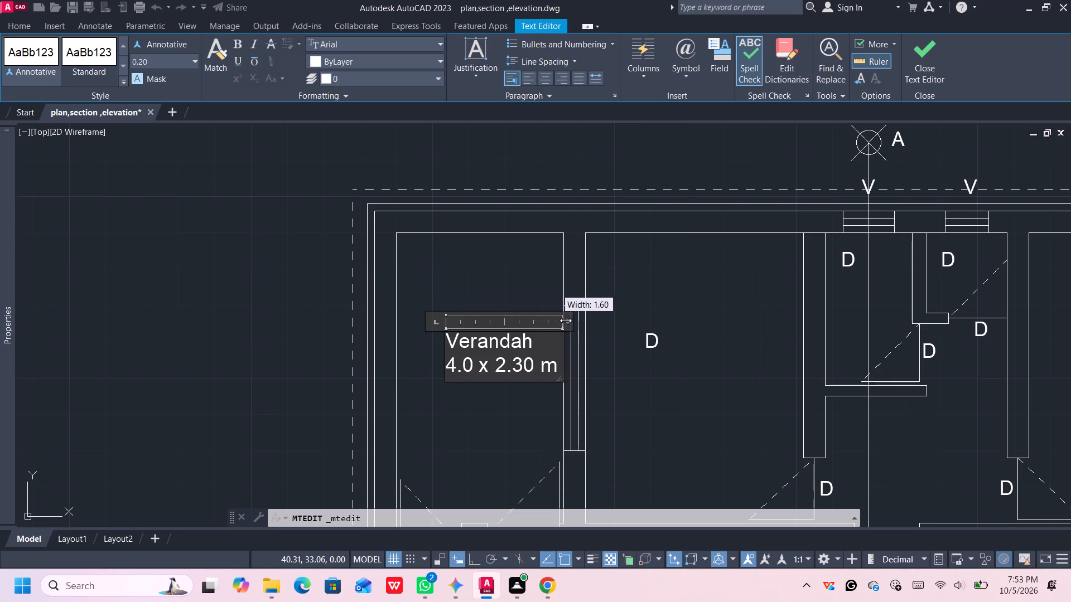
left_click_drag(566, 321, 561, 320)
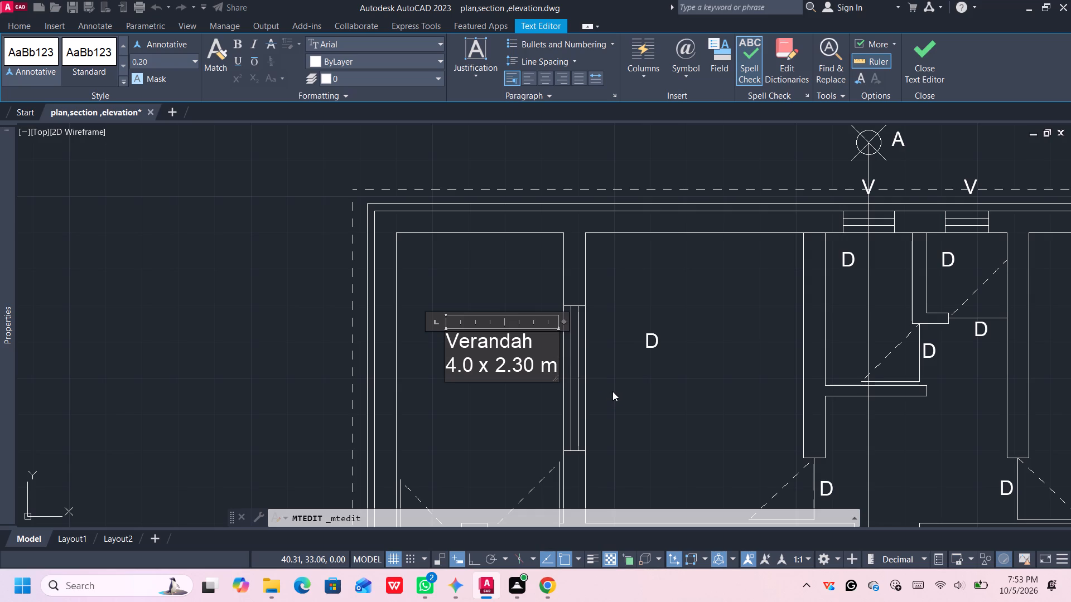
left_click(441, 383)
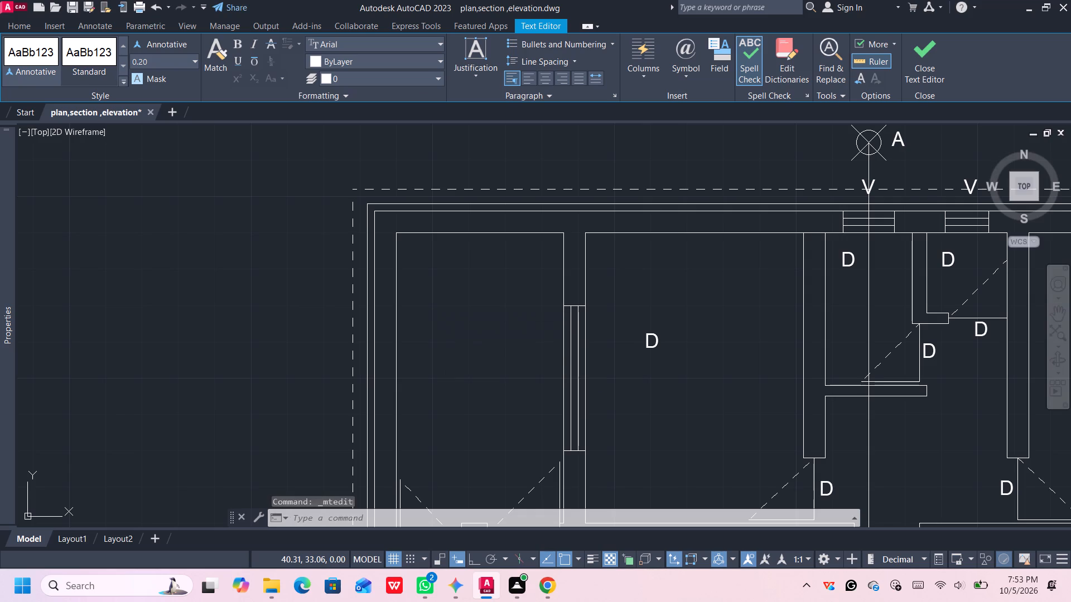
Move the Verandah label slightly west so it sits centrally within its room.
left_click(481, 340)
left_click_drag(480, 341, 480, 339)
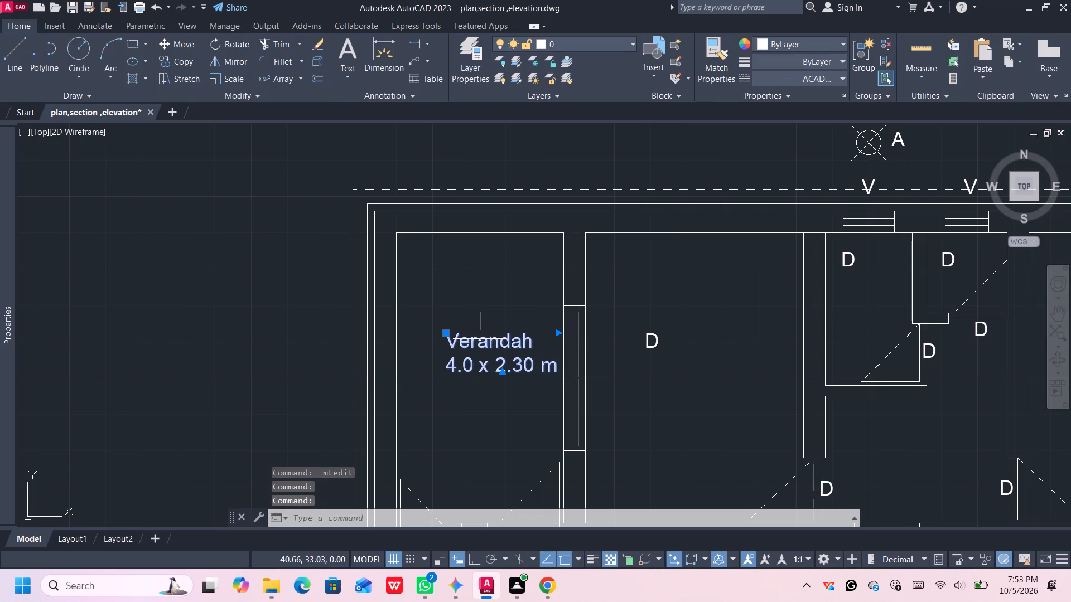
left_click_drag(480, 339, 460, 338)
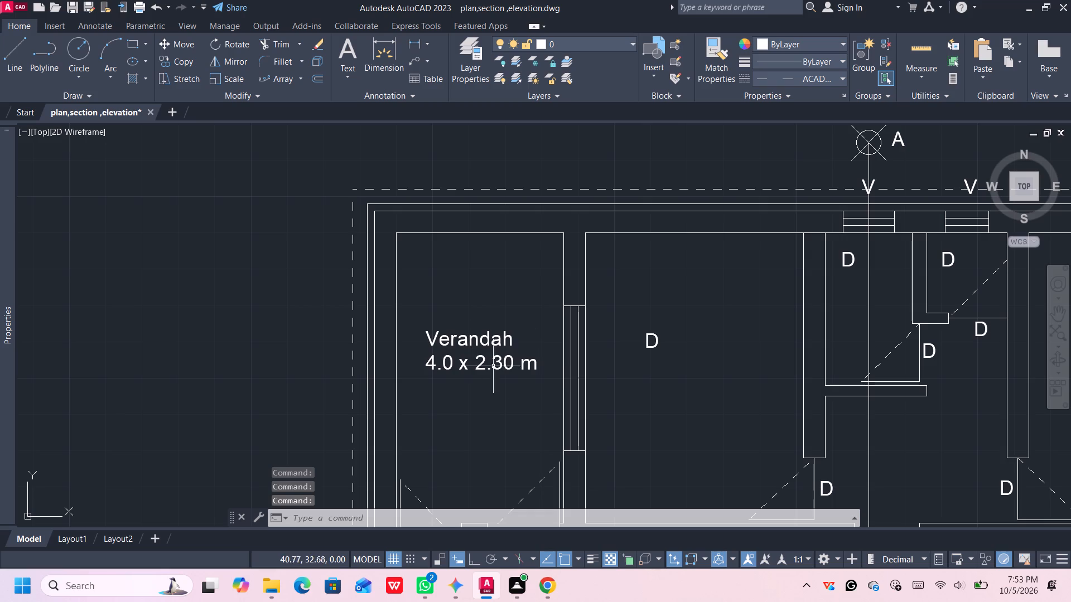
Delete the four D labels in the middle of the north-central, northeast, southeast and southwest rooms.
scroll(494, 361, "down", 3)
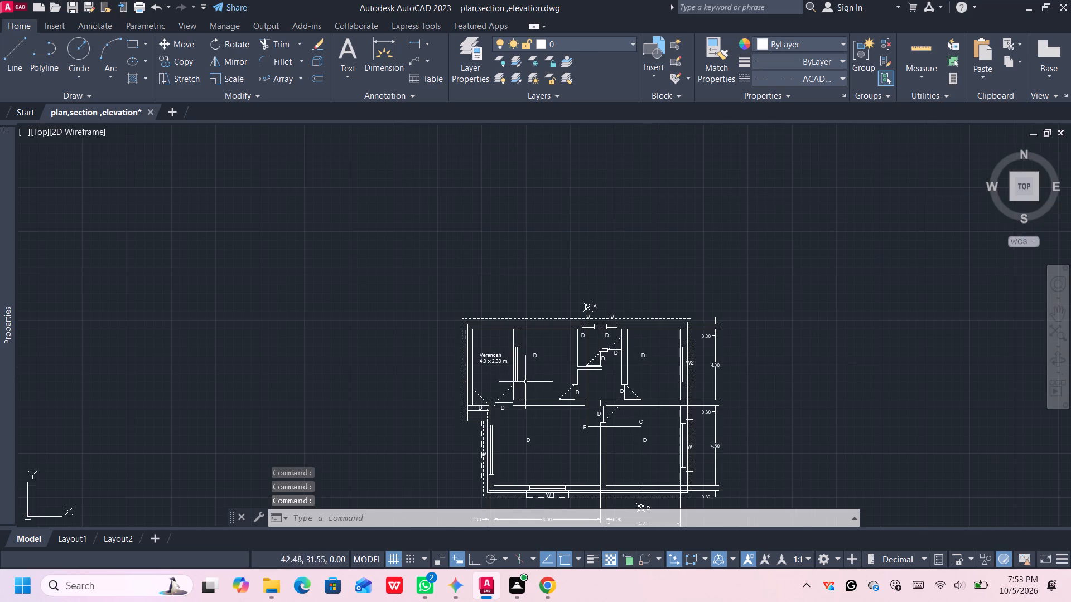
middle_click_drag(528, 390, 505, 332)
left_click(512, 300)
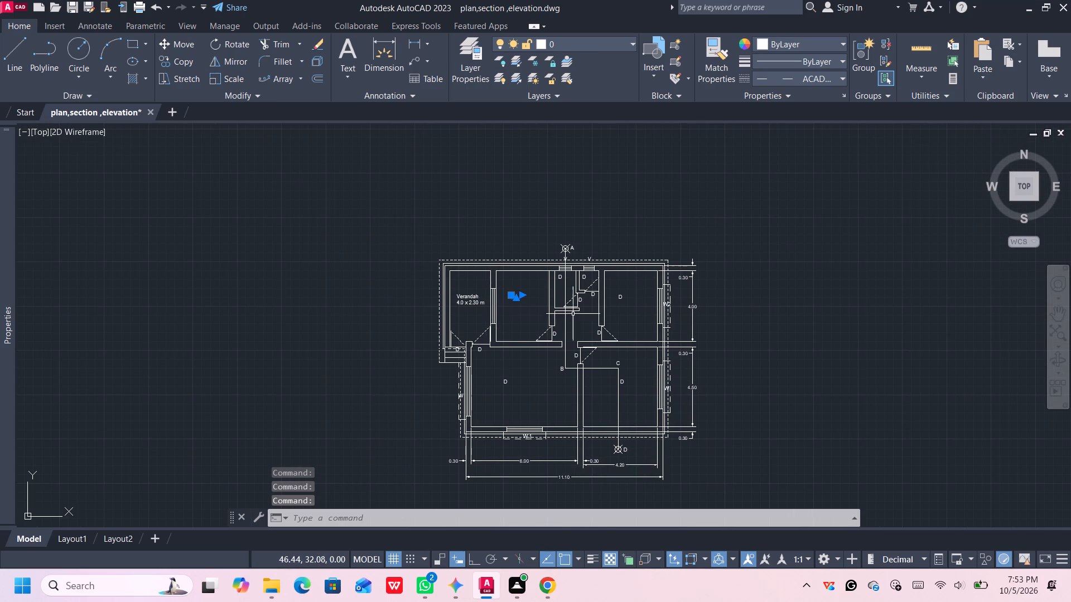
left_click(620, 298)
scroll(624, 380, "up", 1)
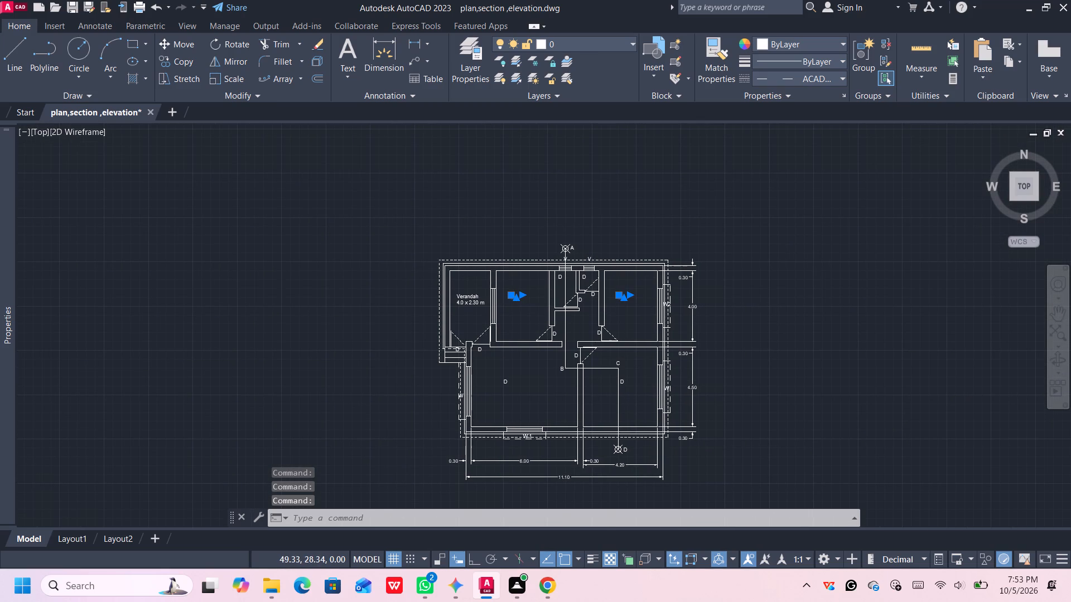
left_click(623, 384)
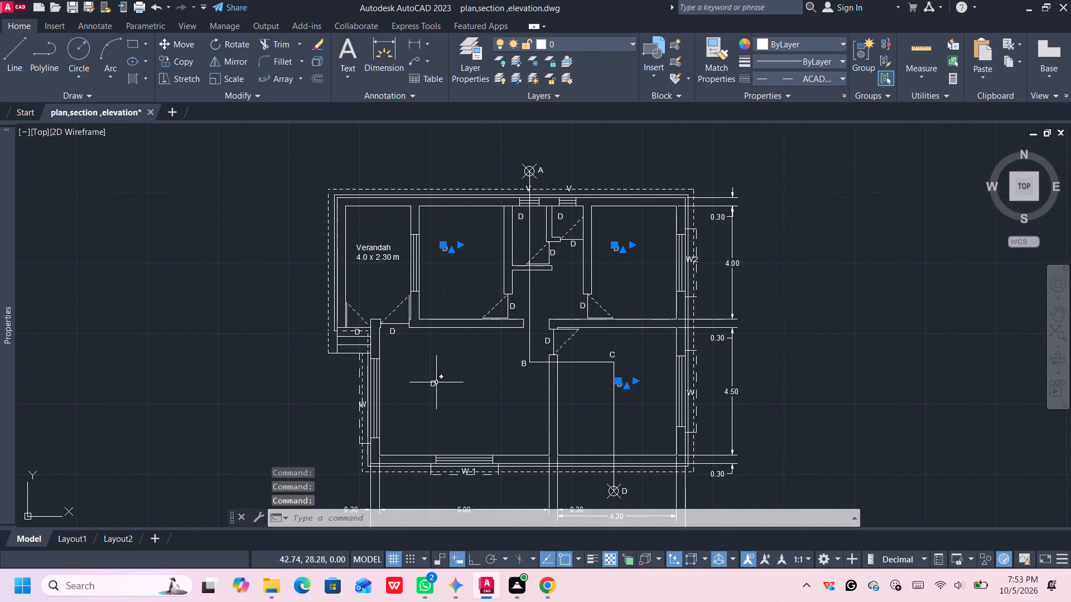
left_click(436, 382)
key("Delete")
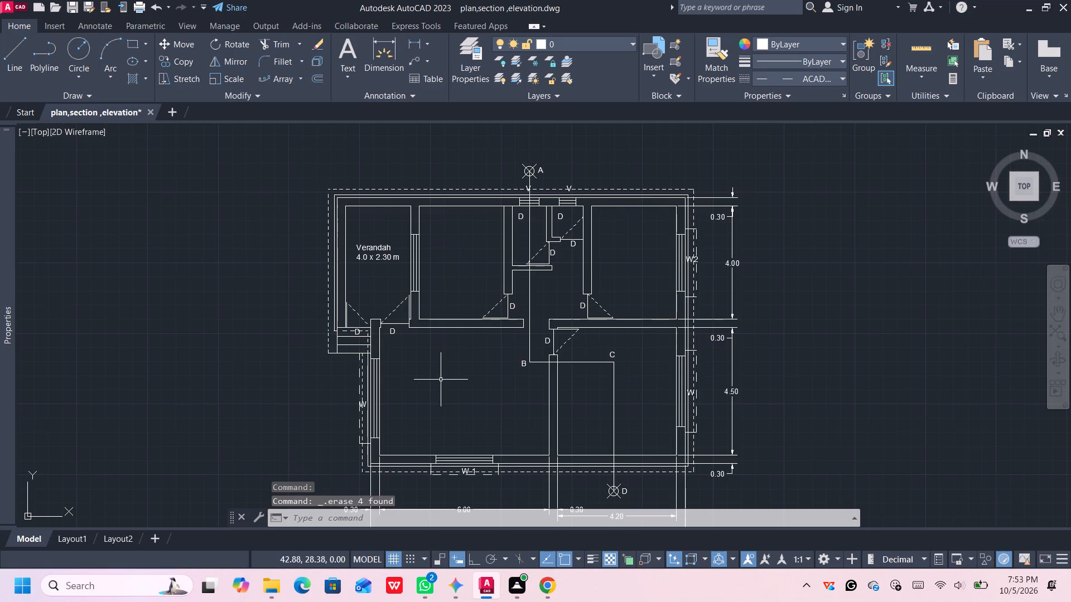
Copy the Verandah label with its size into the north-central, northeast, southeast and southwest rooms.
left_click(385, 260)
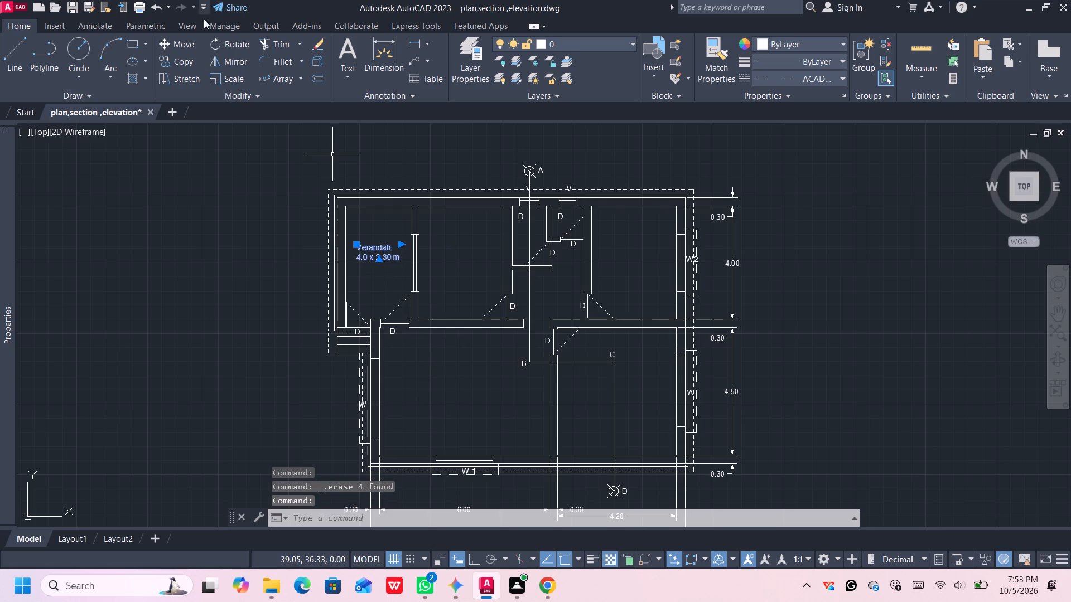
left_click(185, 61)
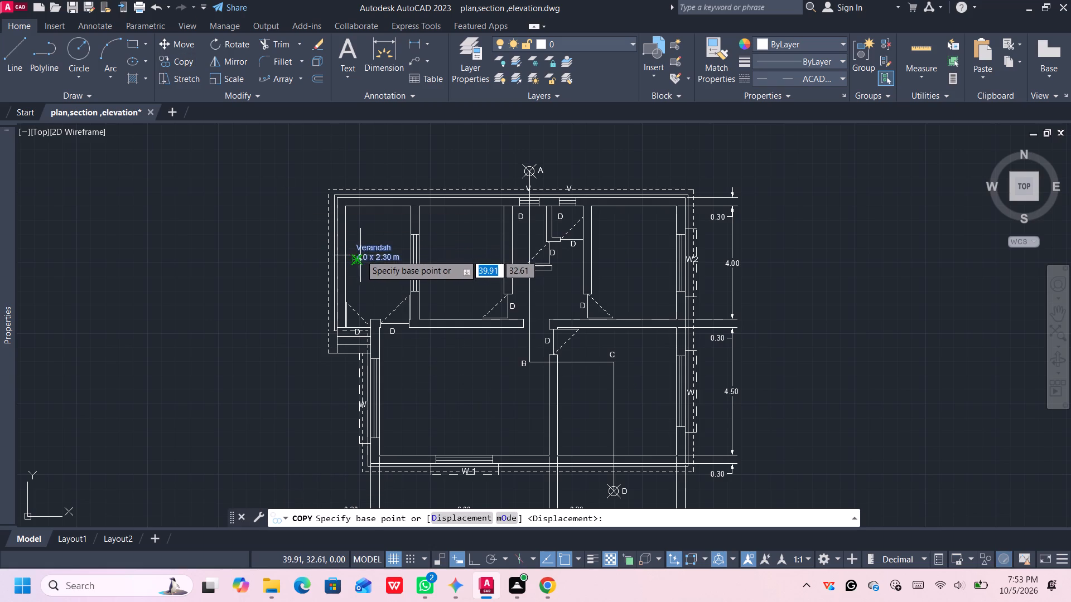
left_click(360, 253)
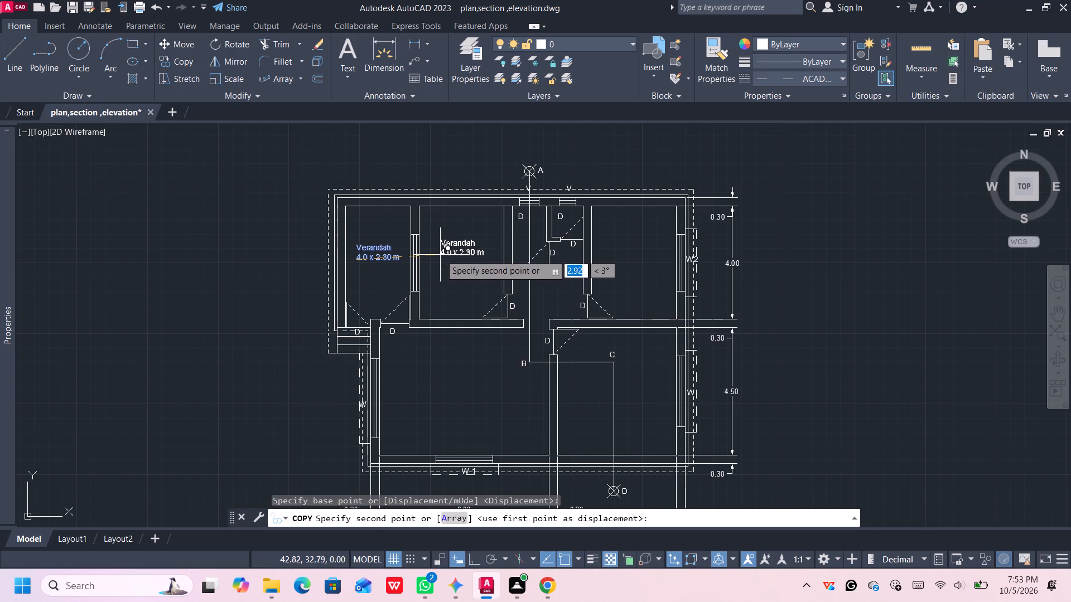
left_click(443, 276)
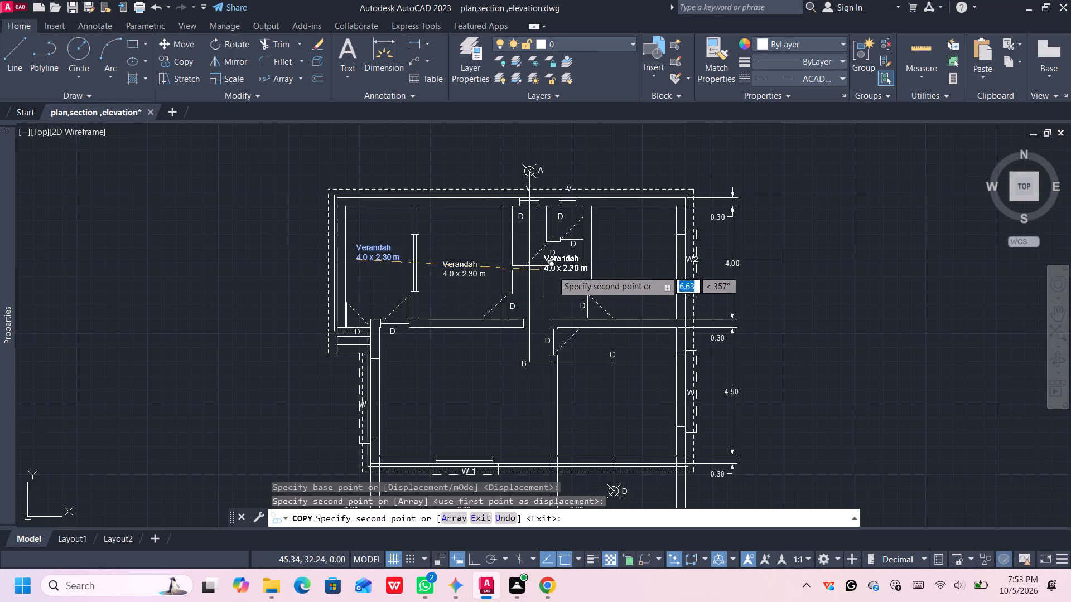
left_click(616, 263)
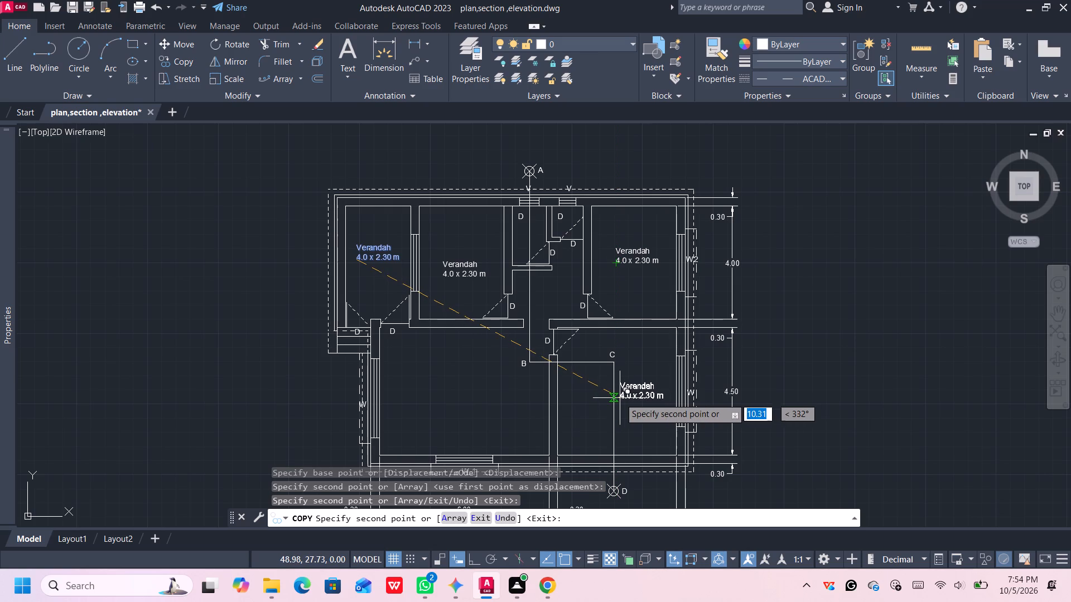
scroll(618, 397, "up", 4)
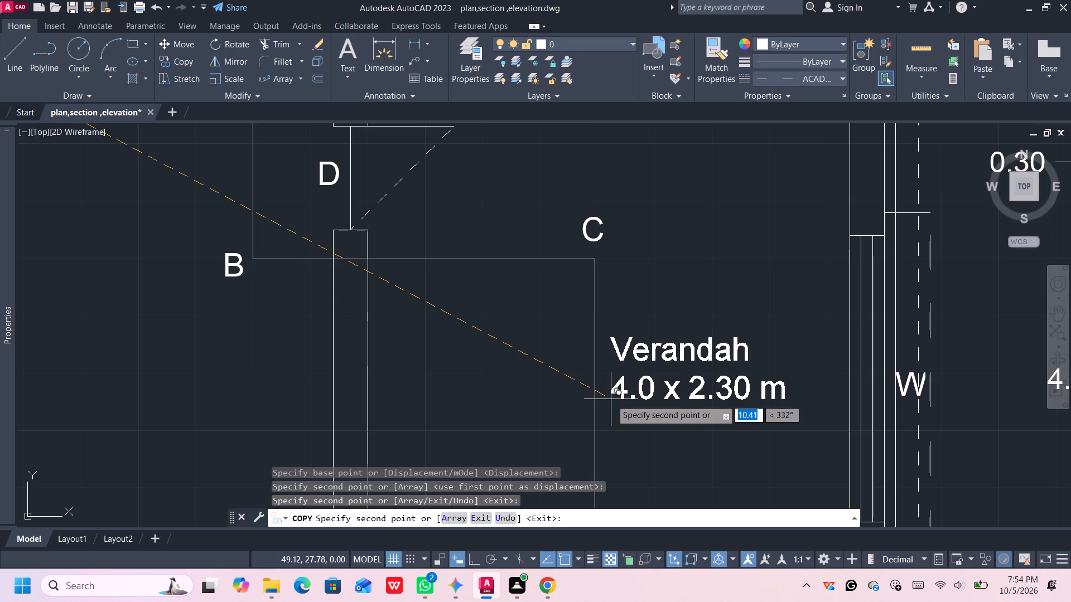
left_click(611, 399)
scroll(644, 370, "down", 4)
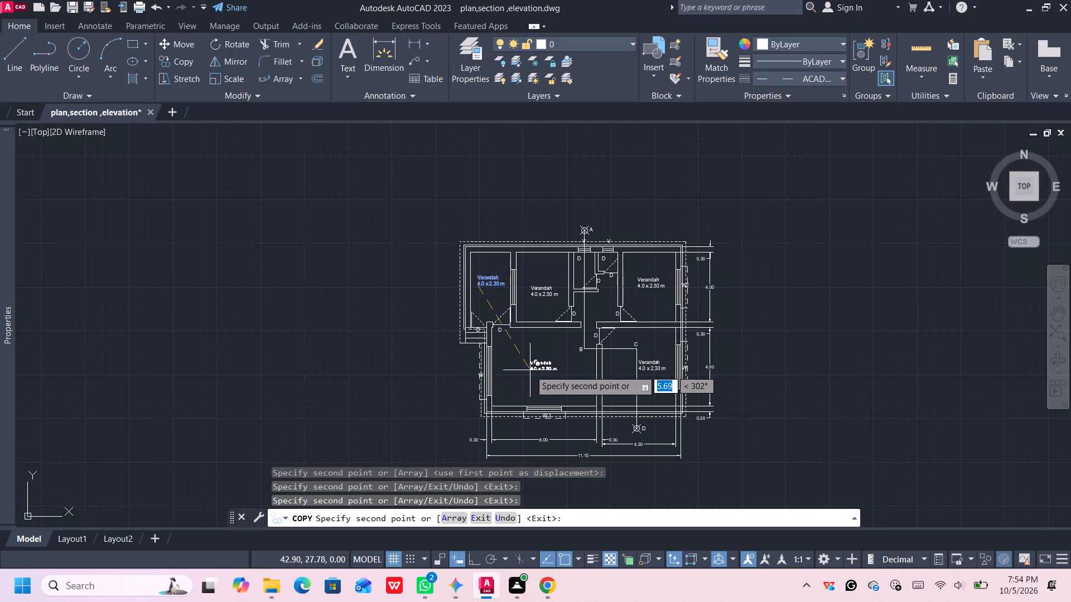
left_click(529, 371)
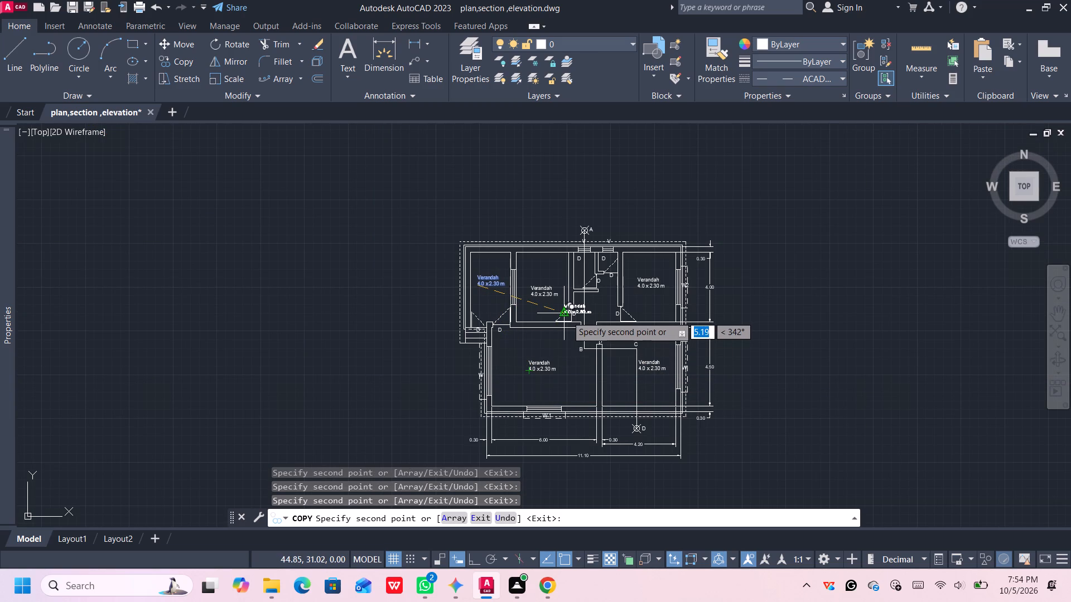
scroll(567, 315, "up", 1)
scroll(568, 314, "down", 1)
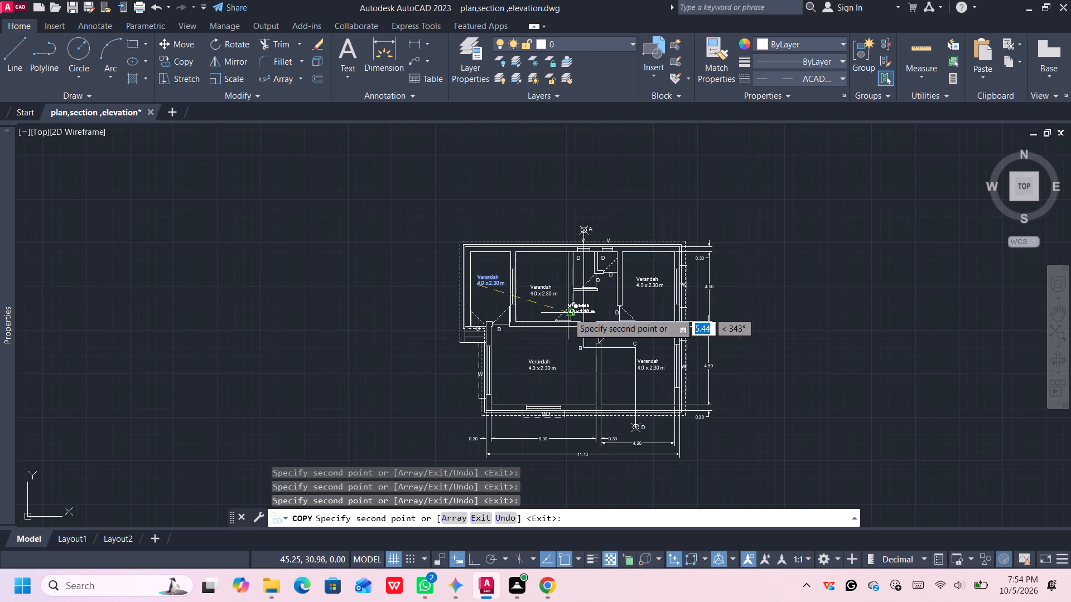
middle_click_drag(570, 324, 578, 355)
scroll(580, 339, "up", 2)
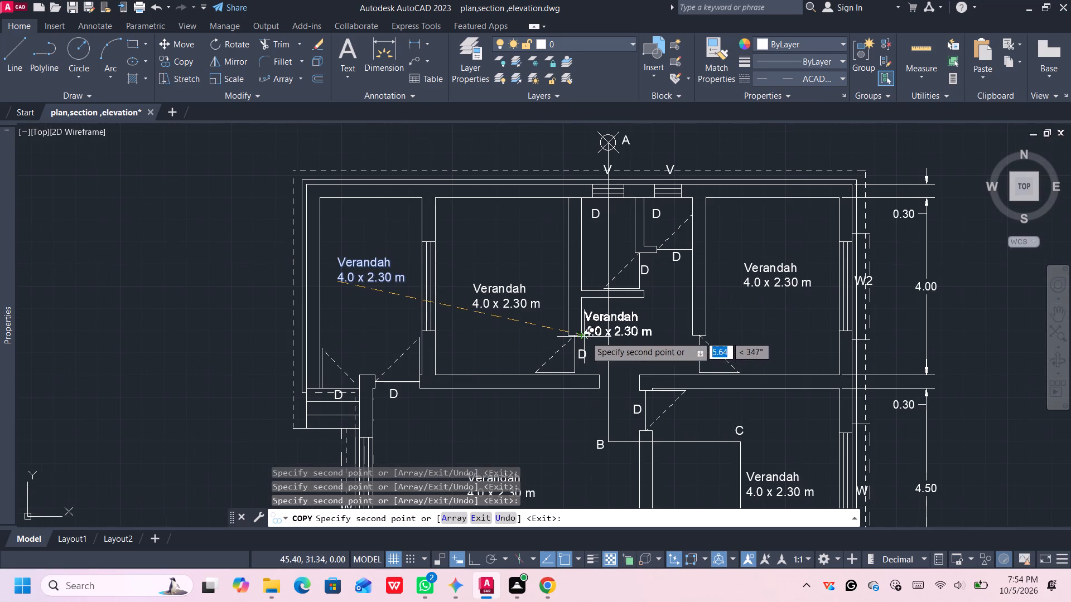
key("Escape")
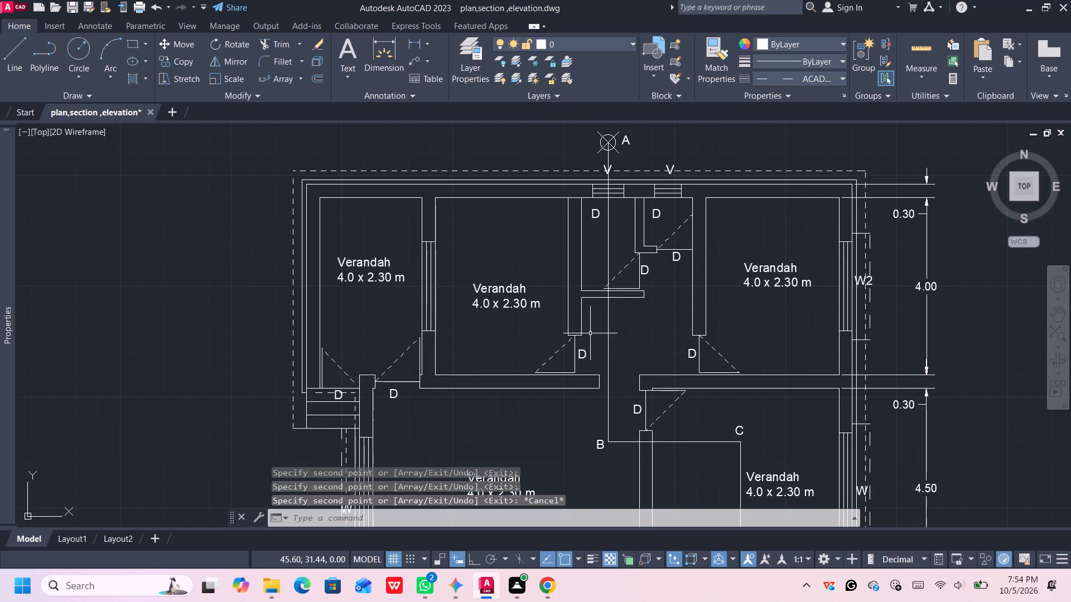
Replace the D label inside the small room under the eastern V window with wc and the size 1.1 x 1.1 m below it.
double_click(657, 215)
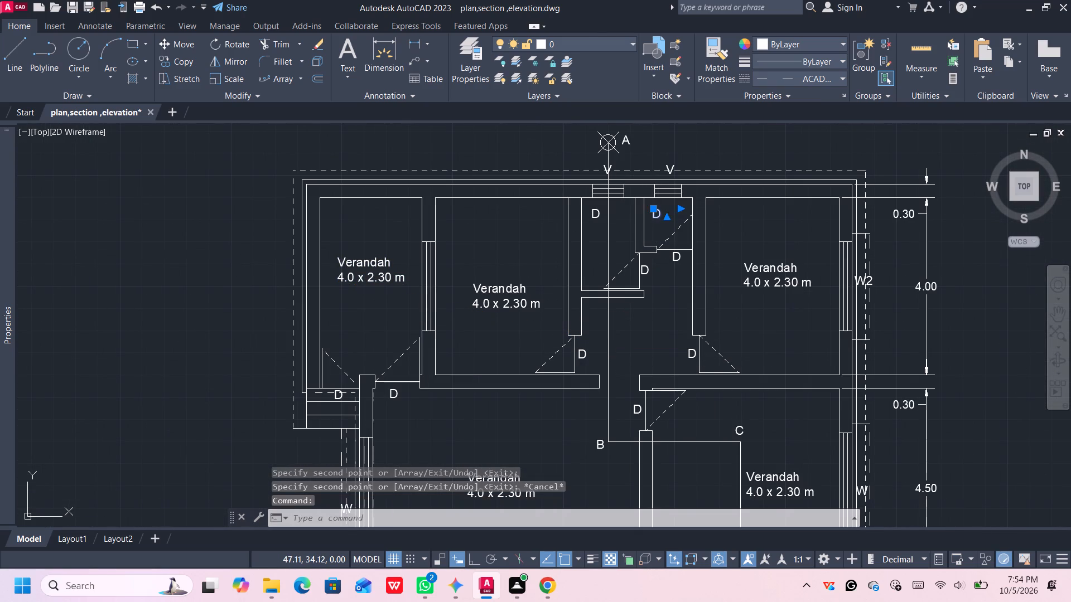
scroll(657, 215, "up", 2)
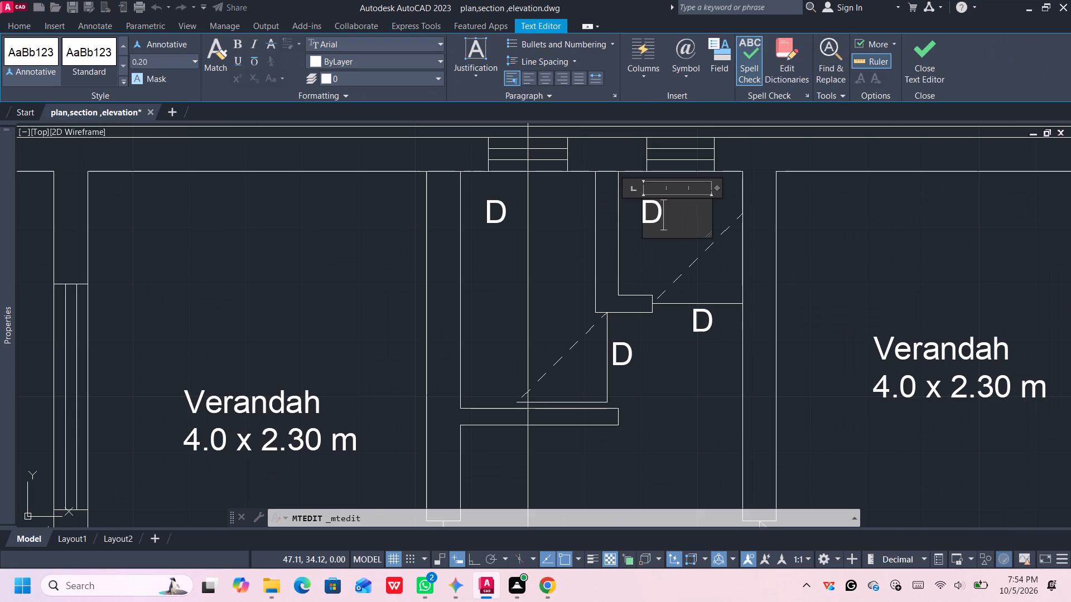
key("BackSpace")
type("wc")
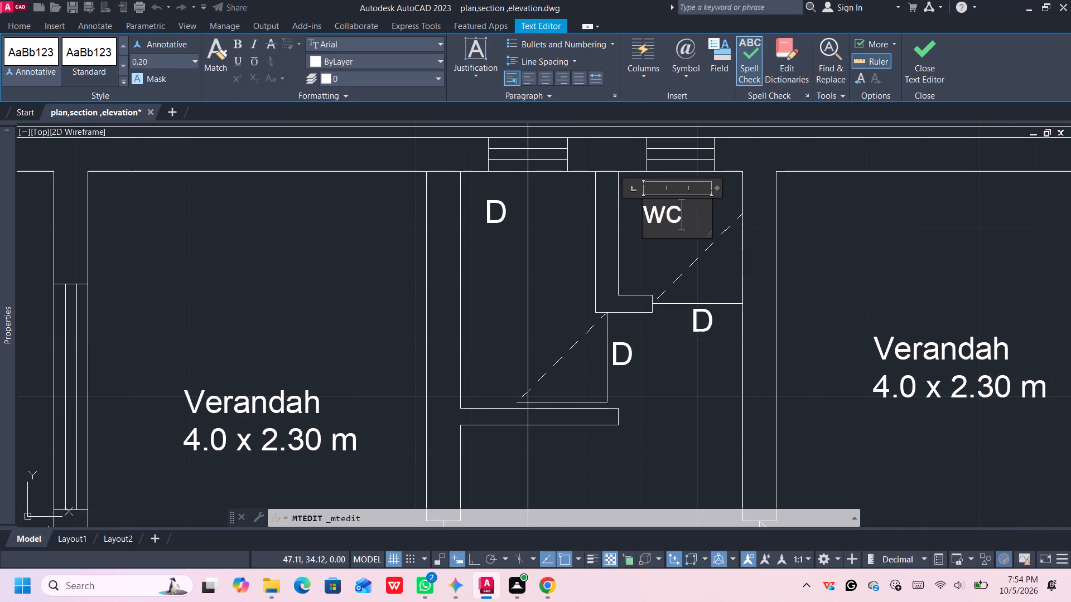
key("Return")
type("1.1")
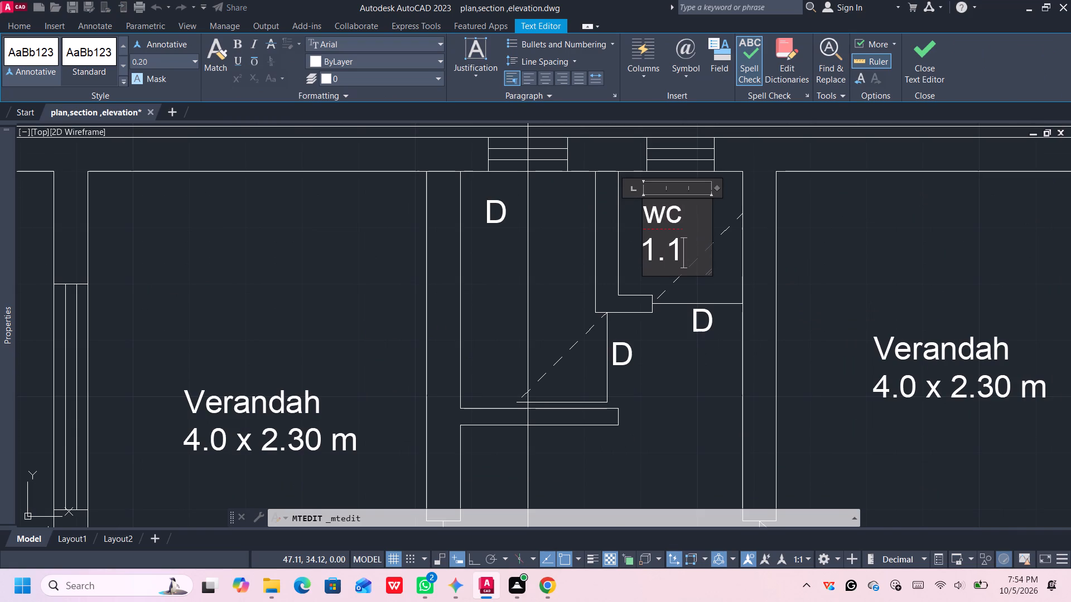
key("space")
type("x")
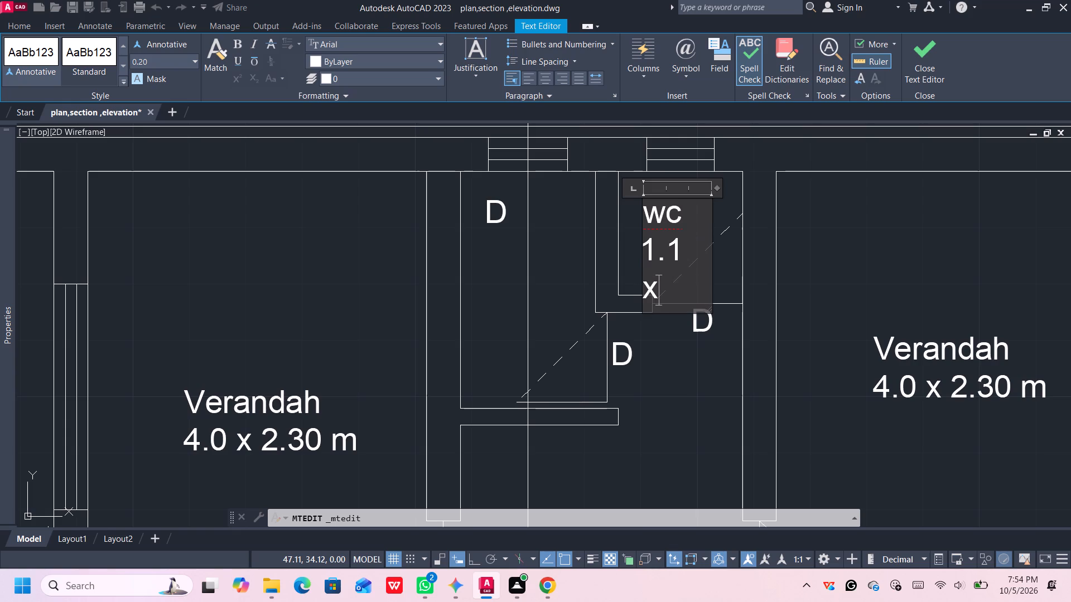
key("space")
key("1")
key("period")
type("1")
key("space")
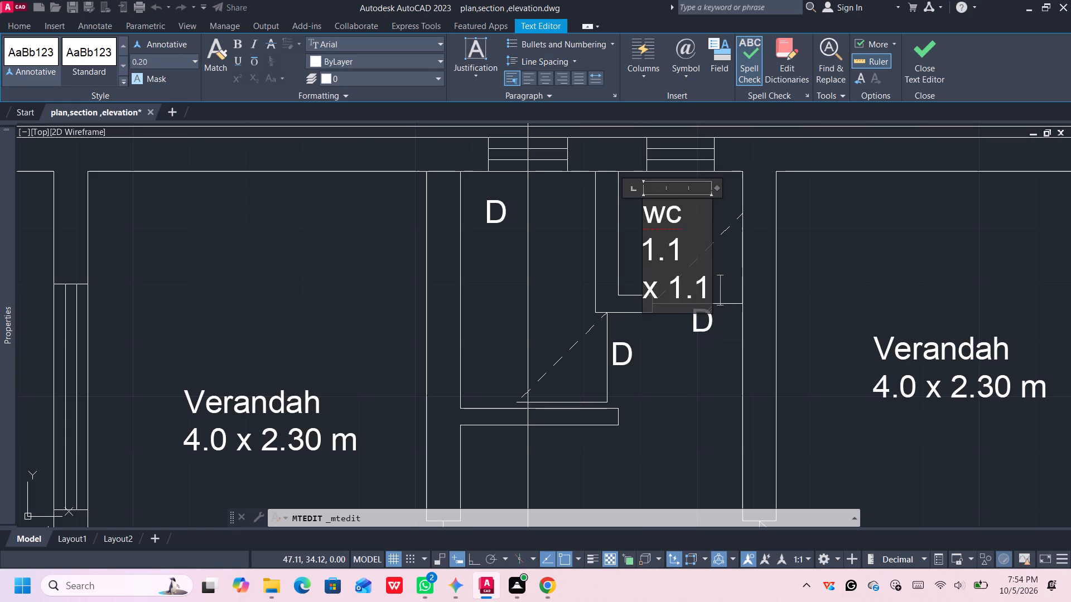
key("m")
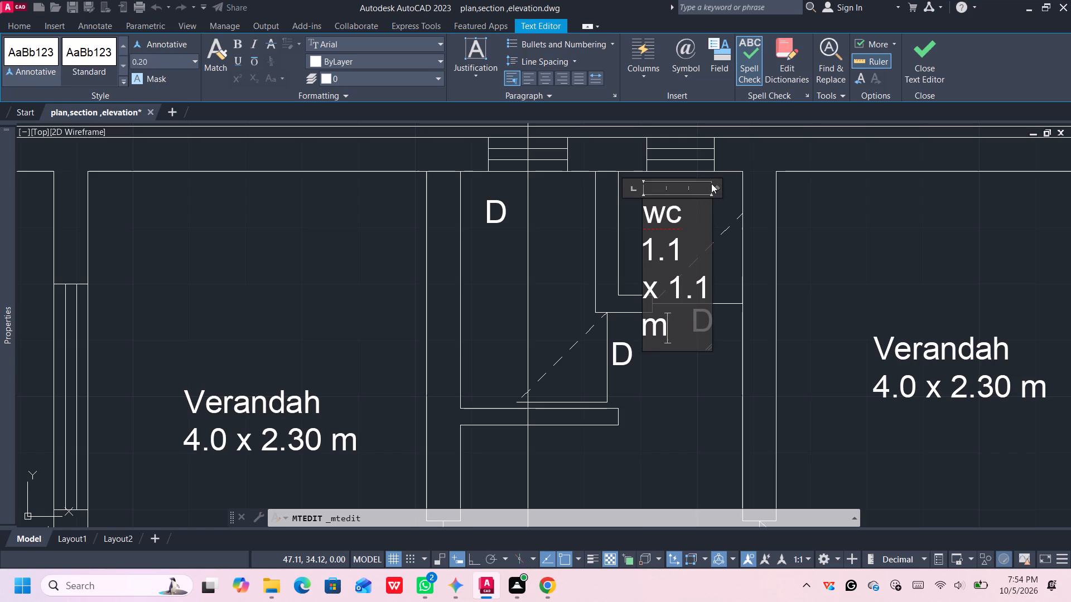
Widen the wc label's text frame so the size wraps onto two lines, and finish editing.
scroll(710, 189, "up", 3)
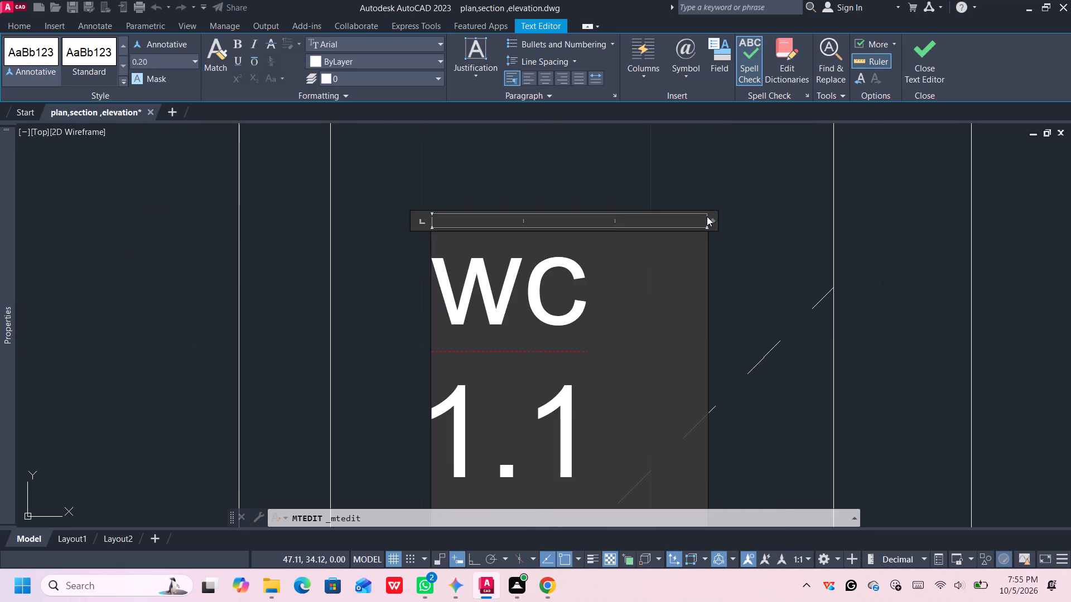
scroll(705, 220, "down", 3)
scroll(706, 219, "up", 3)
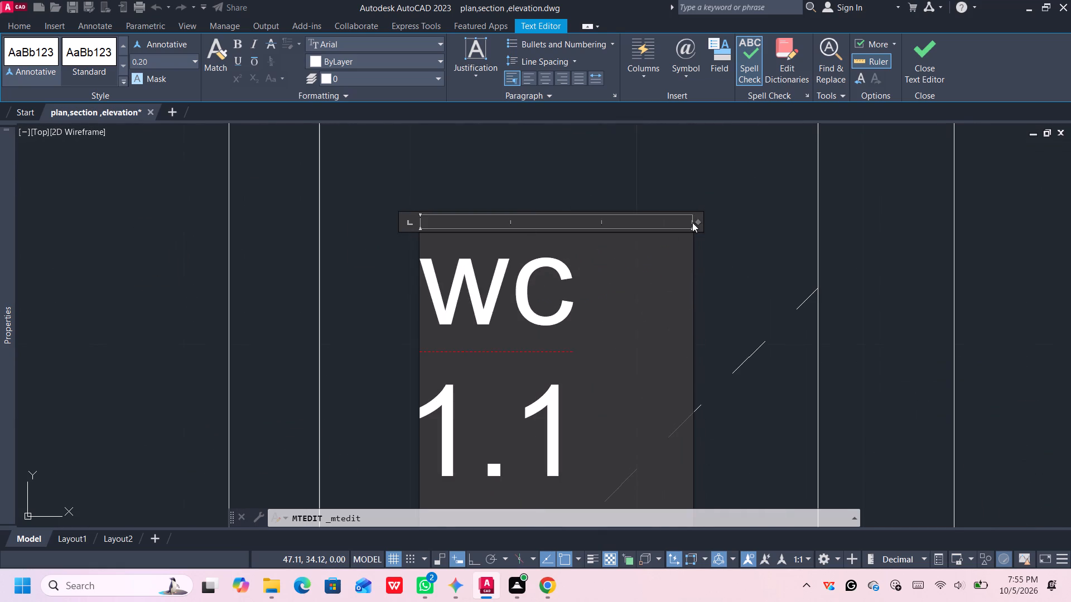
left_click_drag(696, 220, 810, 213)
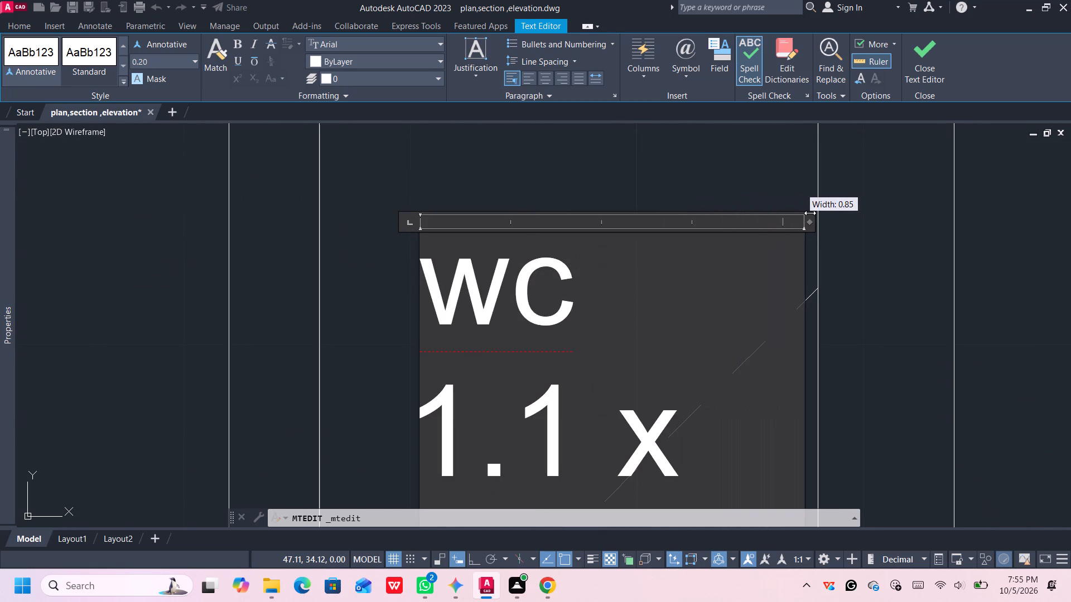
left_click_drag(810, 213, 866, 213)
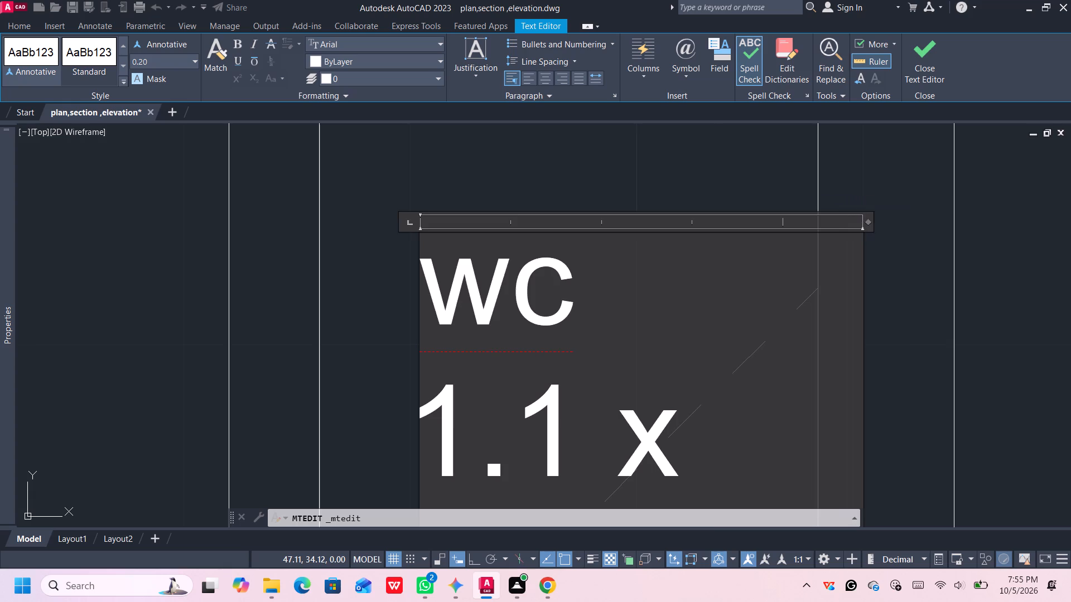
scroll(848, 250, "down", 5)
scroll(851, 287, "up", 1)
middle_click_drag(854, 307, 835, 271)
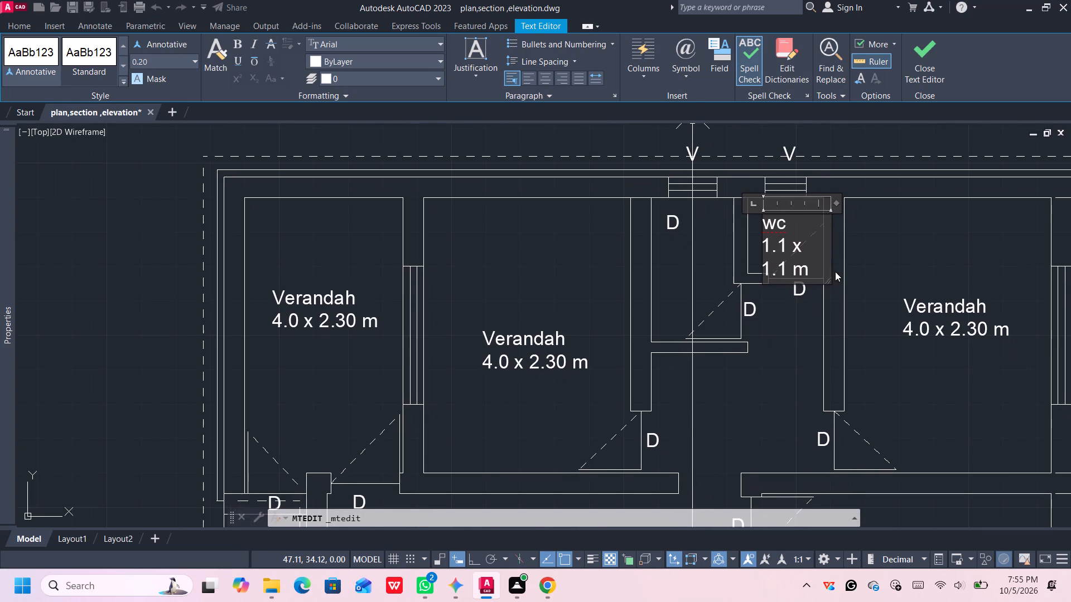
left_click(838, 288)
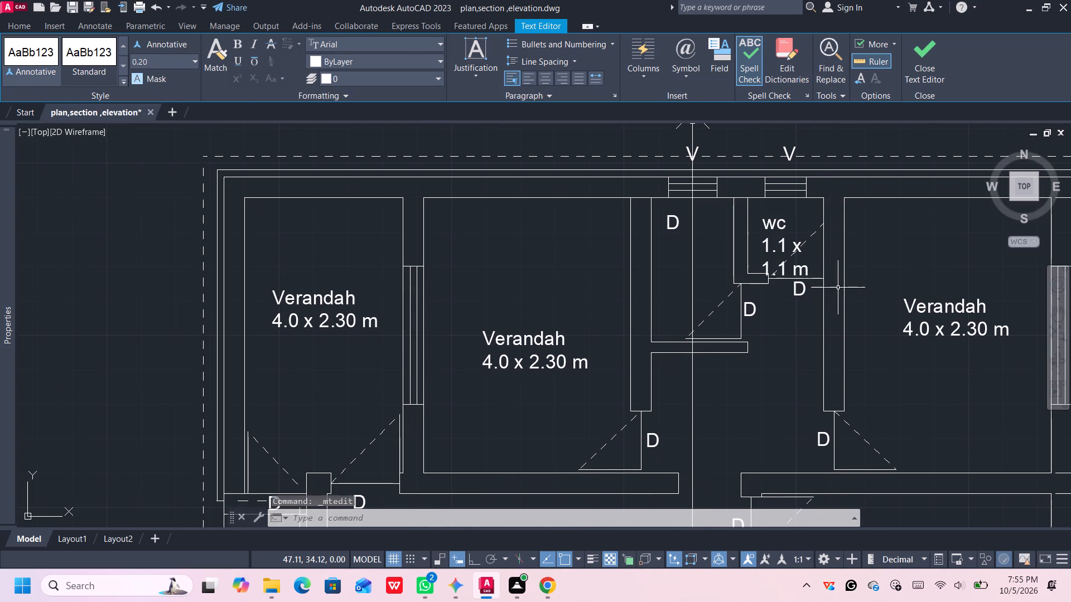
Move the wc label slightly northwest so it sits inside its small room.
left_click(770, 226)
left_click_drag(770, 226, 770, 223)
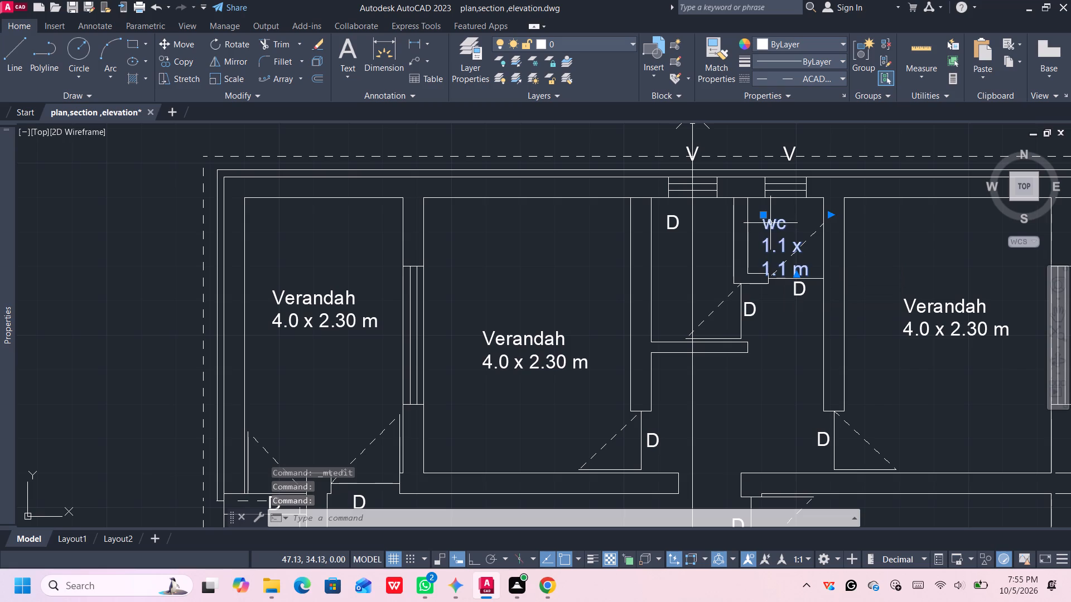
left_click_drag(770, 223, 763, 214)
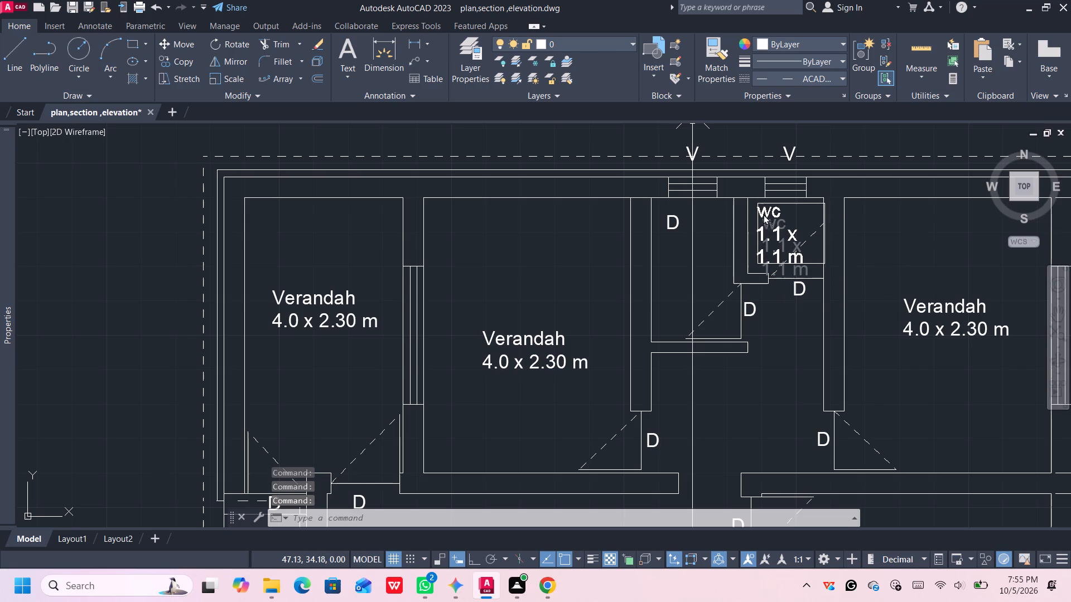
left_click_drag(763, 214, 761, 214)
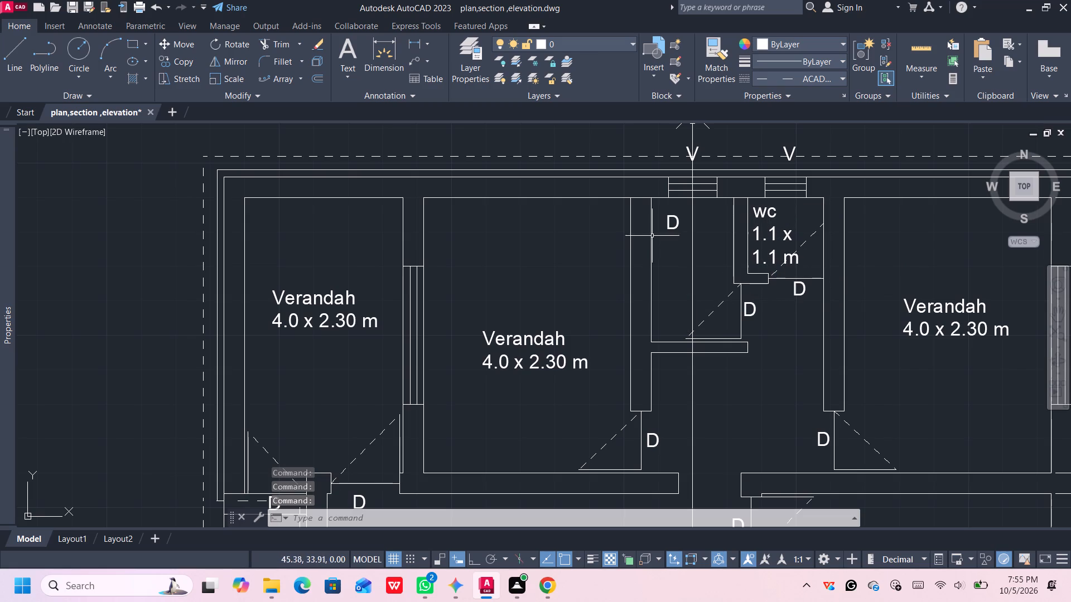
Replace the D label inside the small room under the western V window with bath and the size 2.1 x 1.2 m below it.
double_click(677, 221)
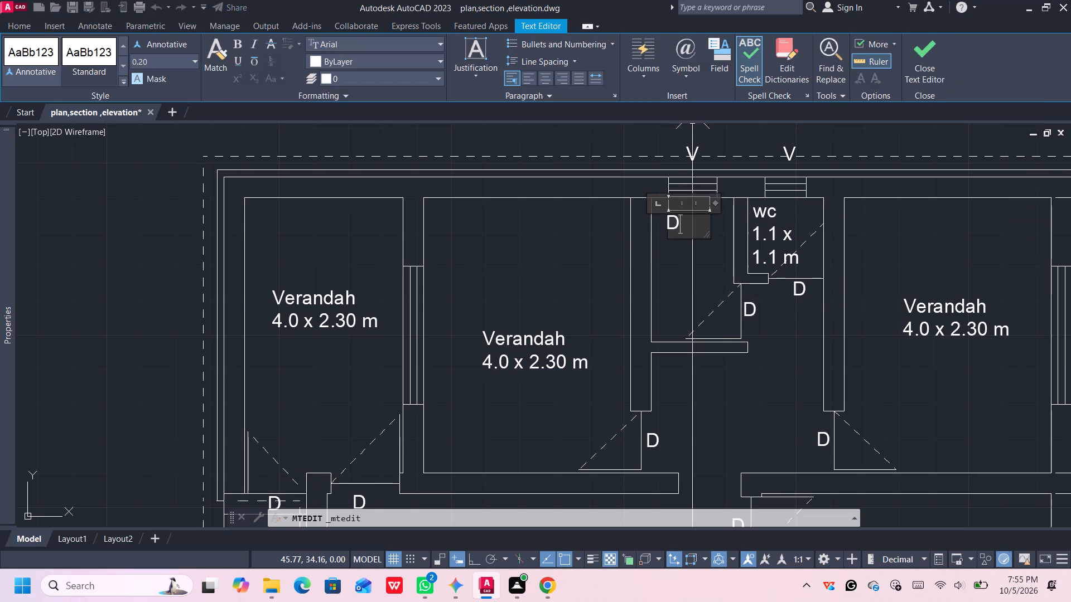
key("BackSpace")
type("bath")
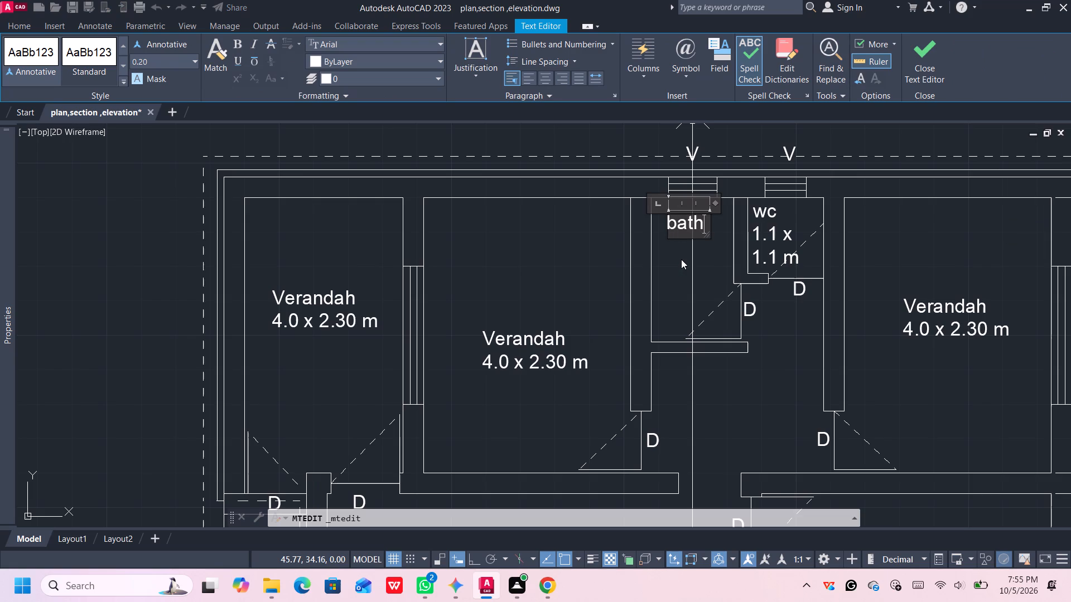
key("Return")
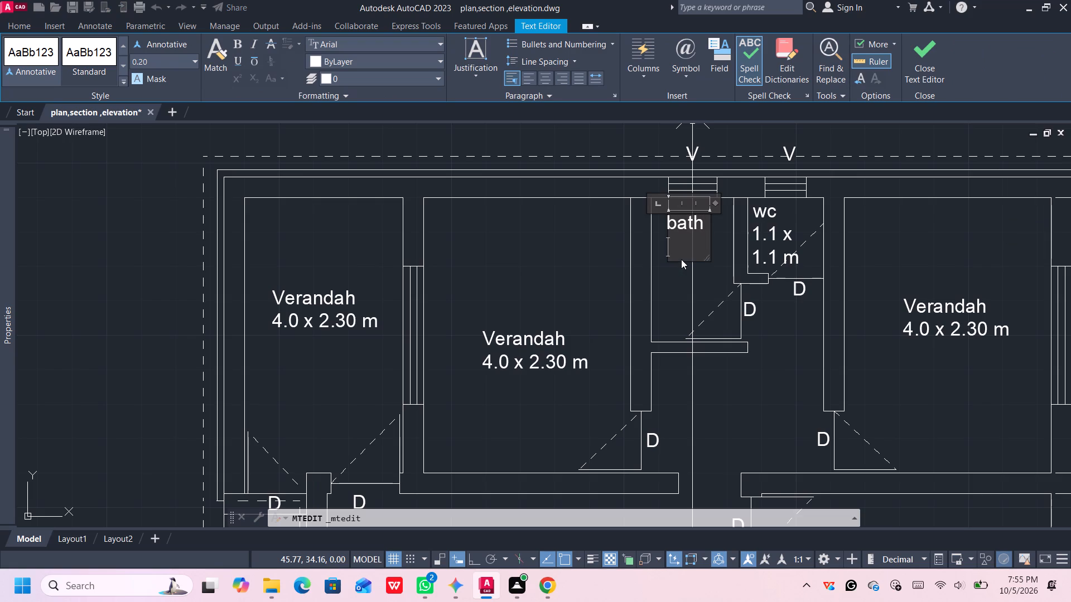
type("2.1")
key("space")
type("x")
key("space")
type("1.2 m")
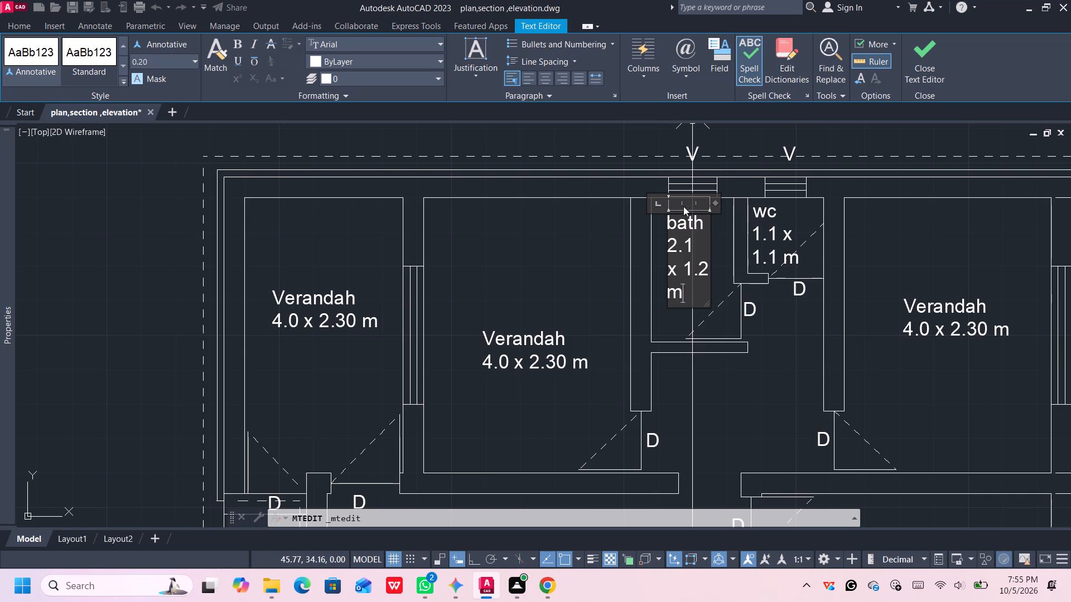
Widen the bath label's text frame to about 0.7 so the size wraps onto two lines, and finish editing.
scroll(712, 202, "up", 1)
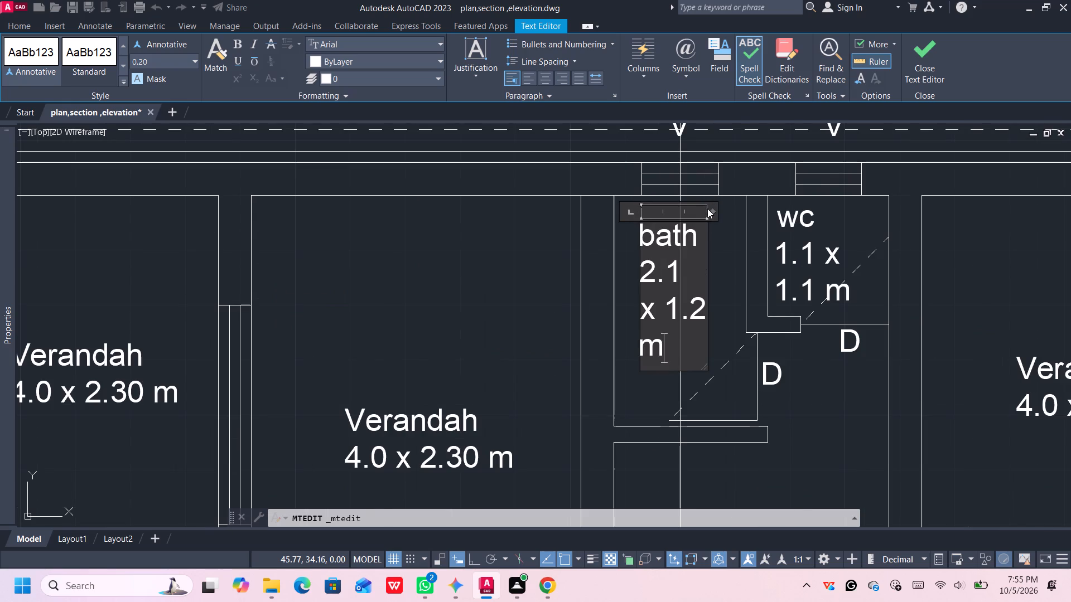
scroll(707, 208, "up", 2)
left_click_drag(705, 235, 736, 230)
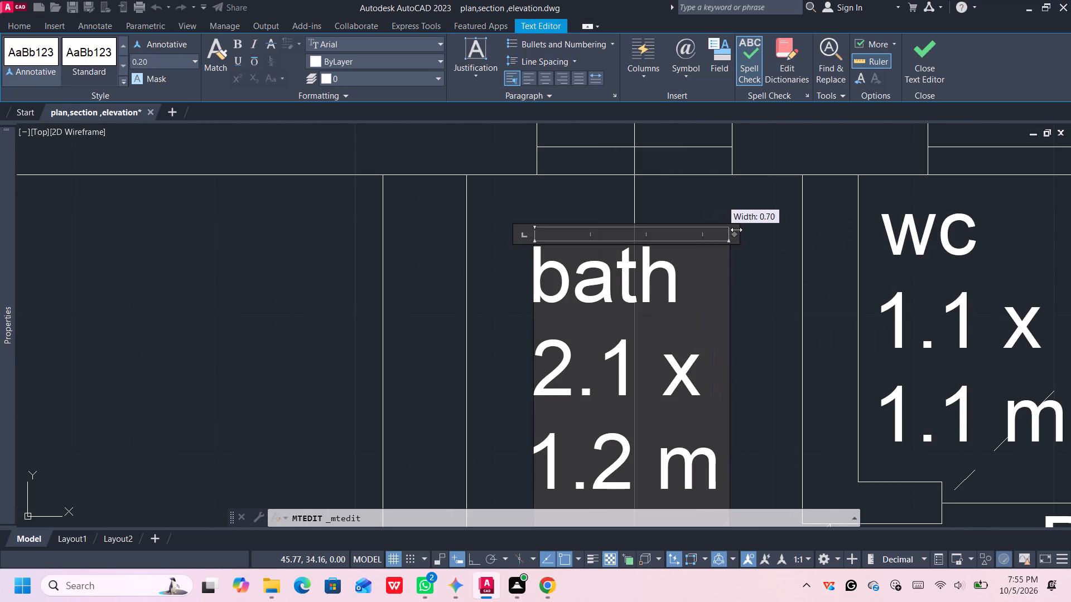
left_click_drag(736, 230, 739, 230)
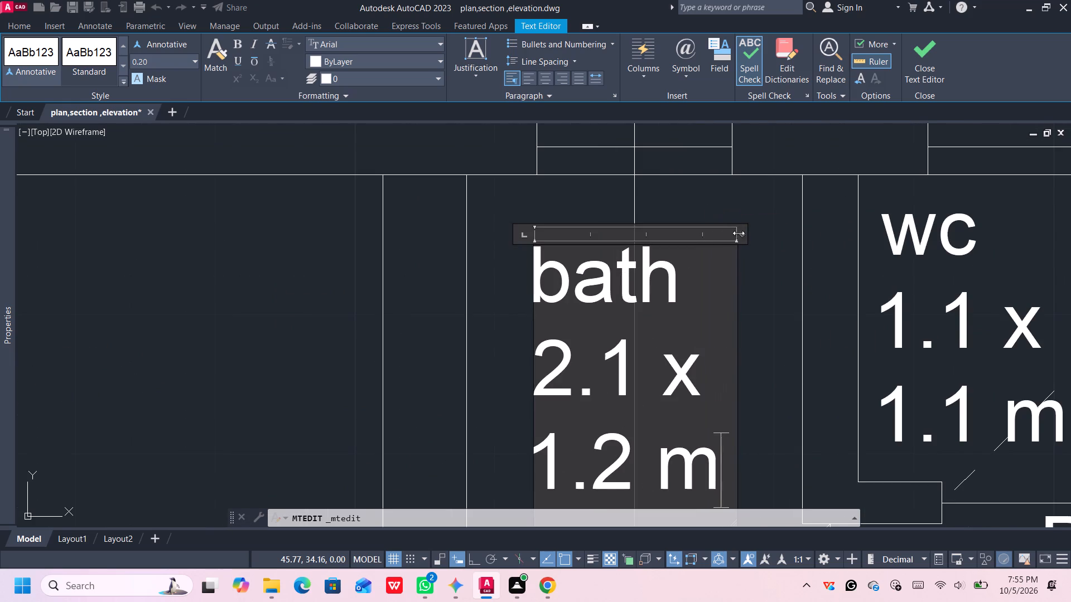
scroll(755, 299, "down", 2)
middle_click_drag(759, 315, 736, 268)
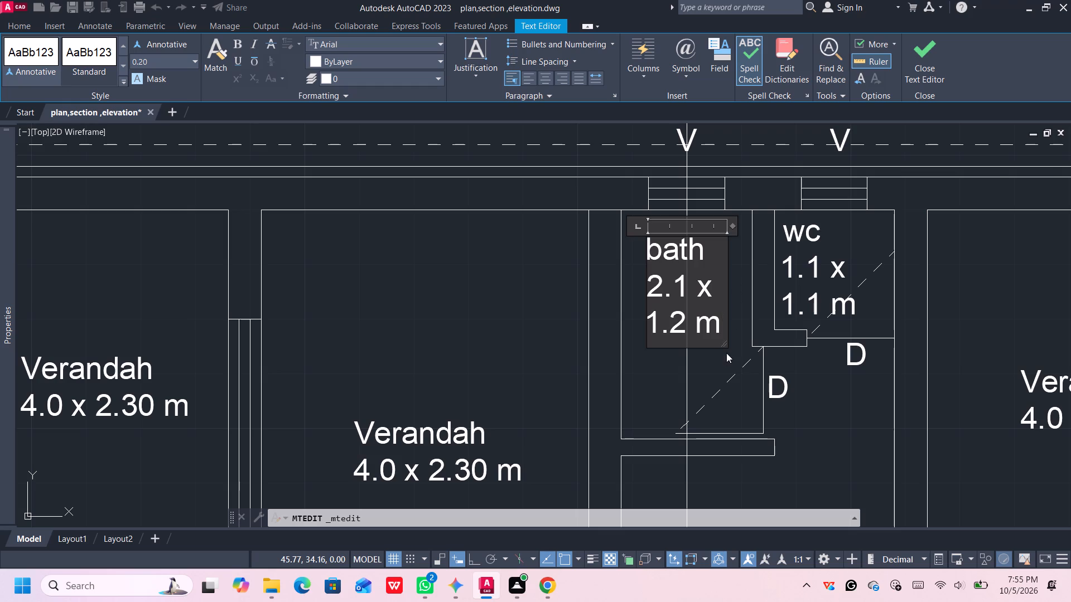
left_click(718, 360)
Replace the Verandah name in the north-central room's label with Bedroom.
scroll(800, 391, "down", 3)
middle_click_drag(813, 416, 803, 404)
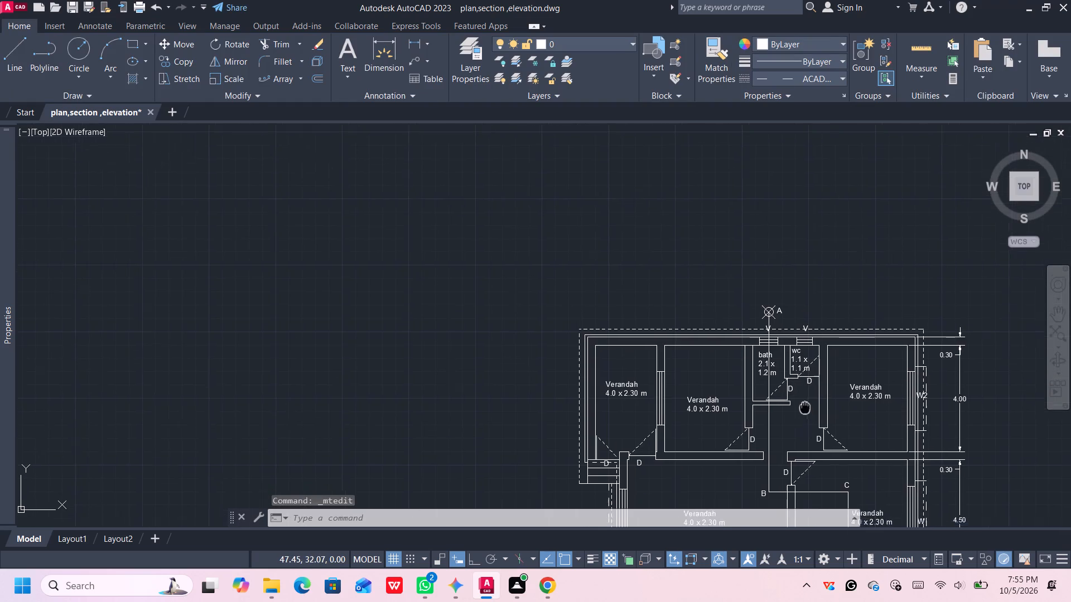
middle_click_drag(803, 404, 733, 236)
double_click(640, 227)
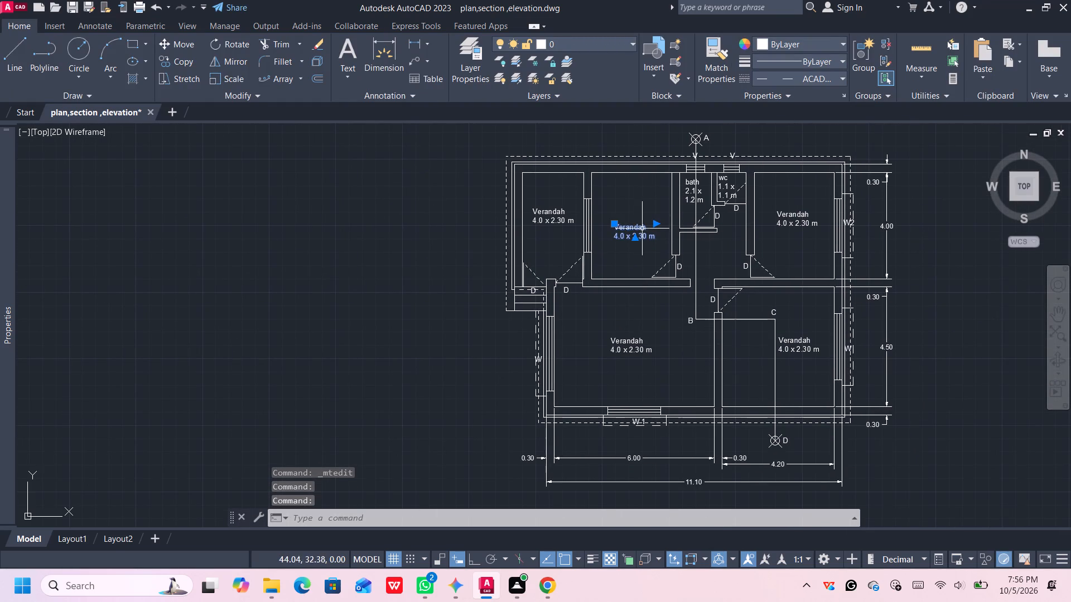
double_click(639, 226)
scroll(642, 230, "up", 3)
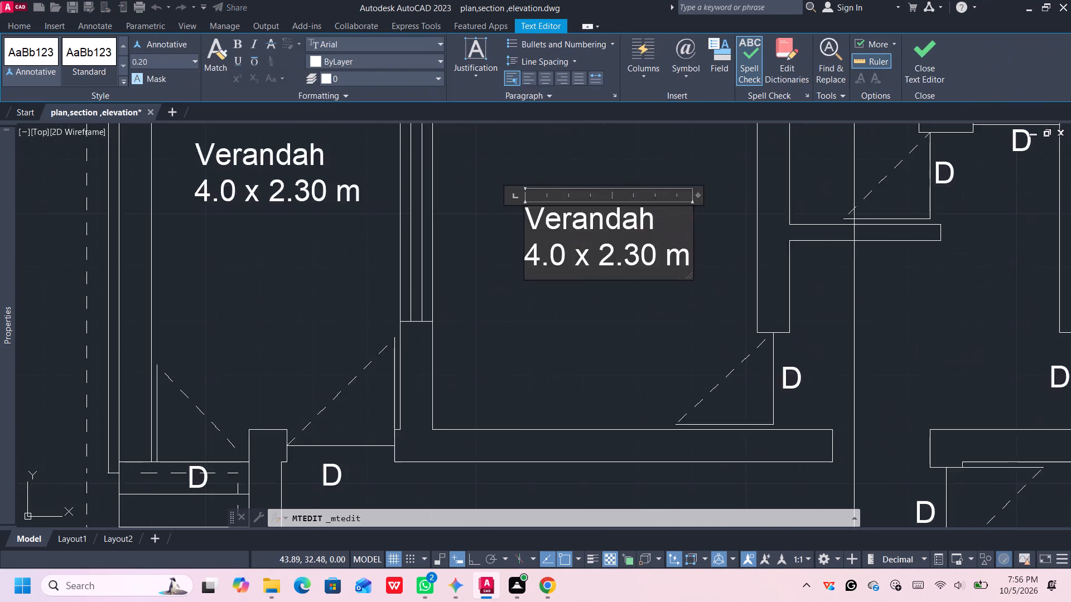
scroll(644, 230, "up", 1)
left_click(662, 219)
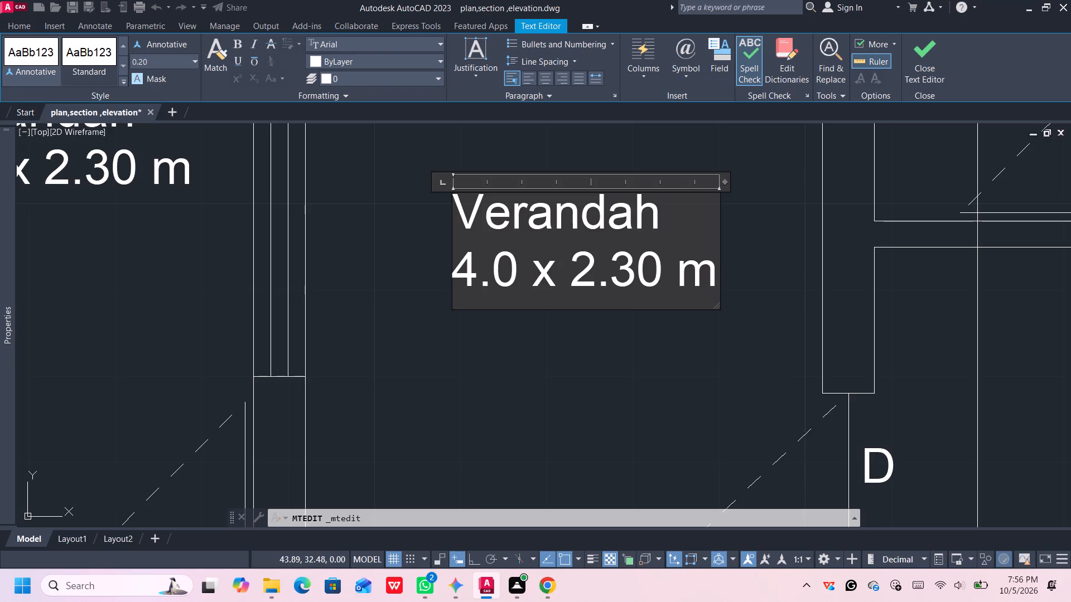
key("BackSpace")
key("BackSpace")
key("BackSpace")
key("BackSpace")
key("BackSpace")
key("BackSpace")
key("BackSpace")
key("BackSpace")
key("BackSpace")
key("BackSpace")
key("BackSpace")
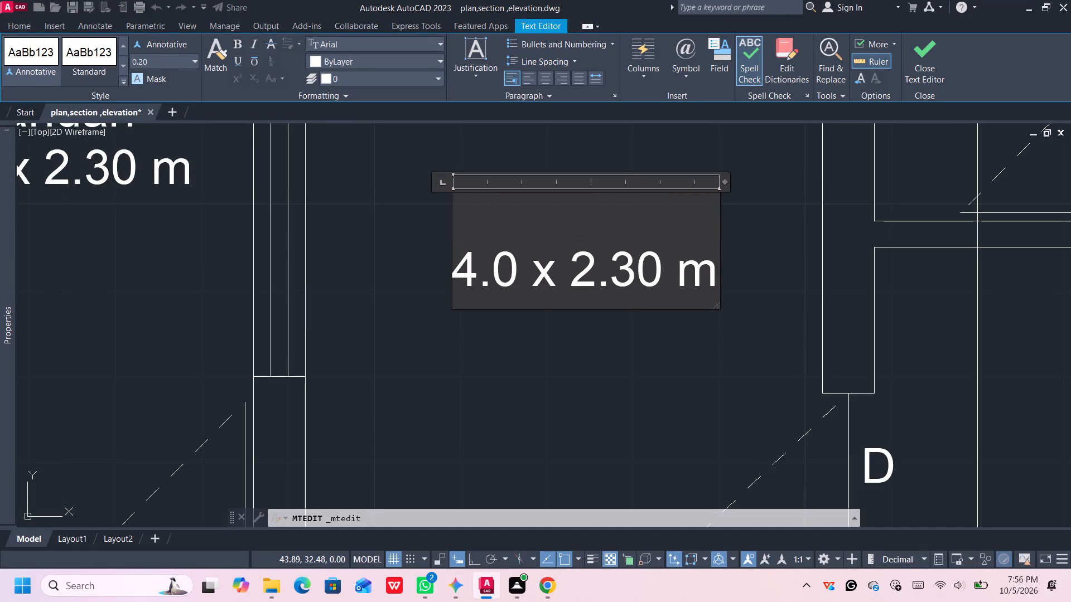
key("b")
type("ed")
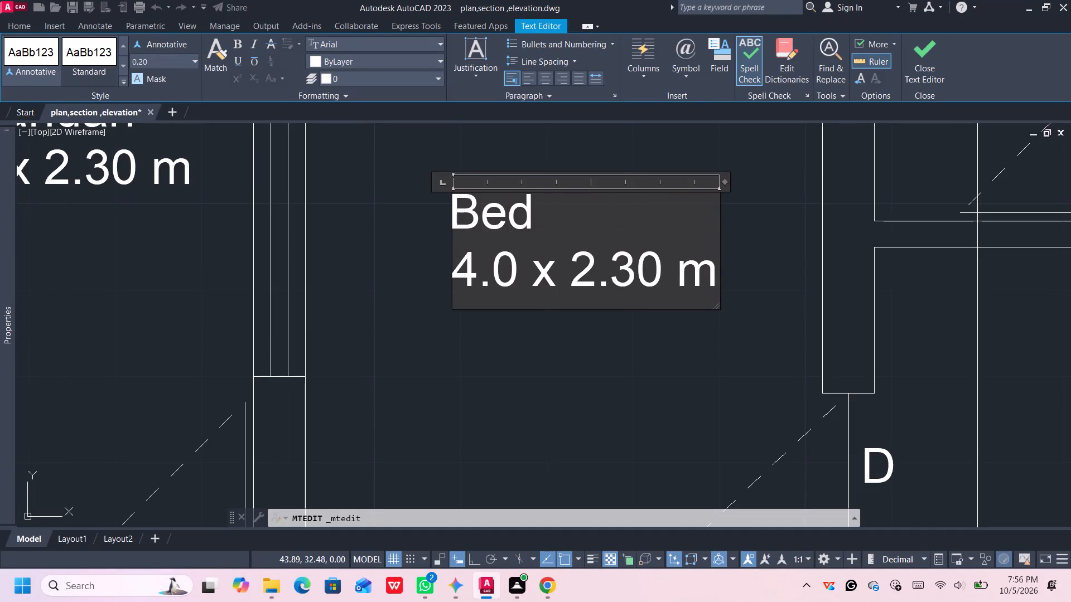
key("space")
key("BackSpace")
type("room")
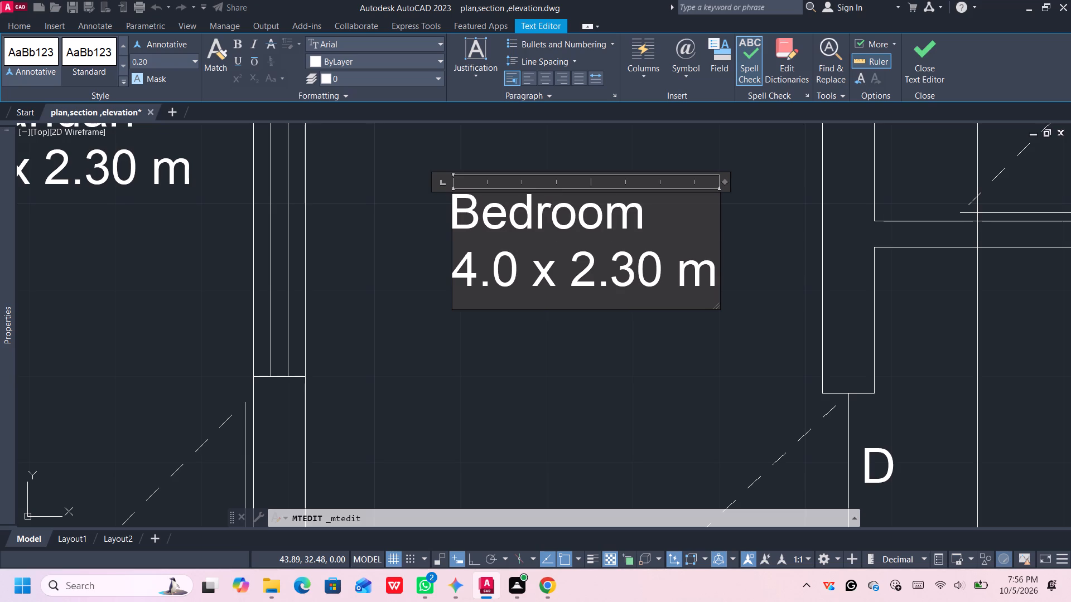
Change the size in the Bedroom label to 4.0 x 3.0 m and finish editing.
key("Down")
key("Right")
key("BackSpace")
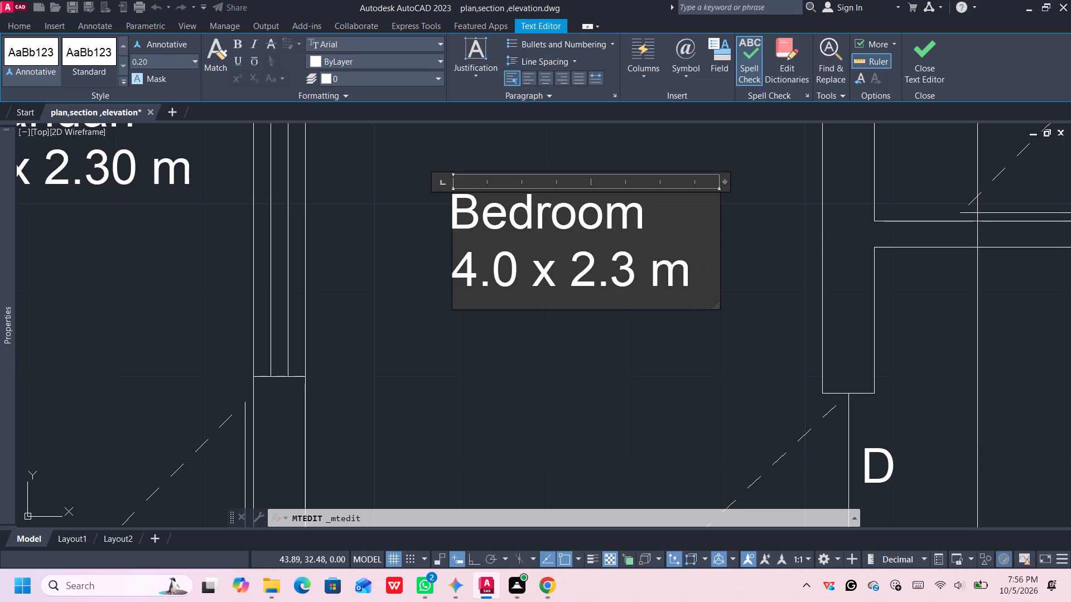
key("BackSpace")
key("0")
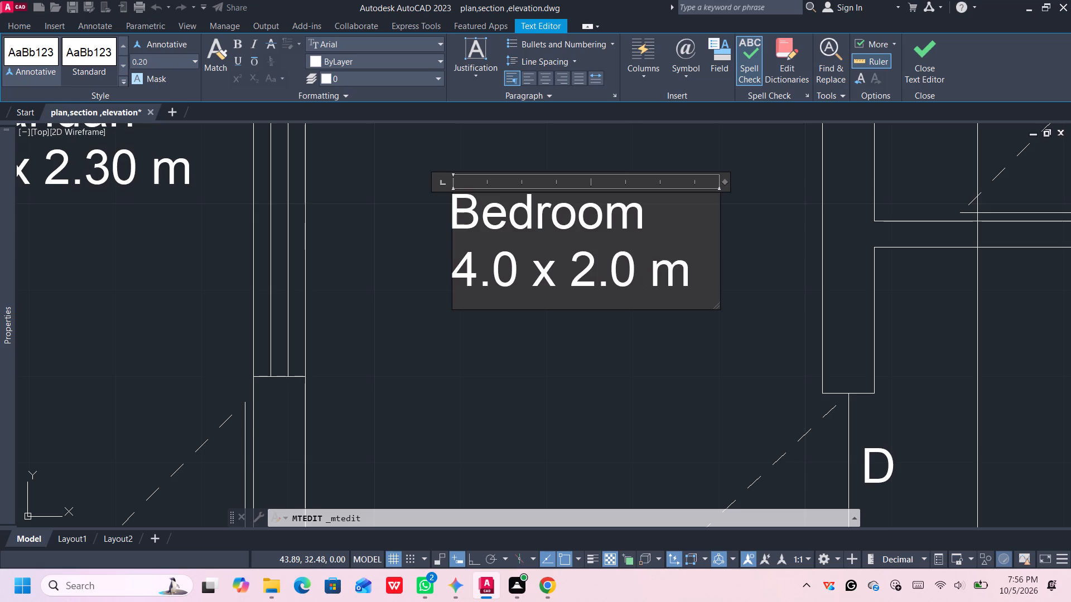
key("Left")
key("Left")
key("BackSpace")
key("3")
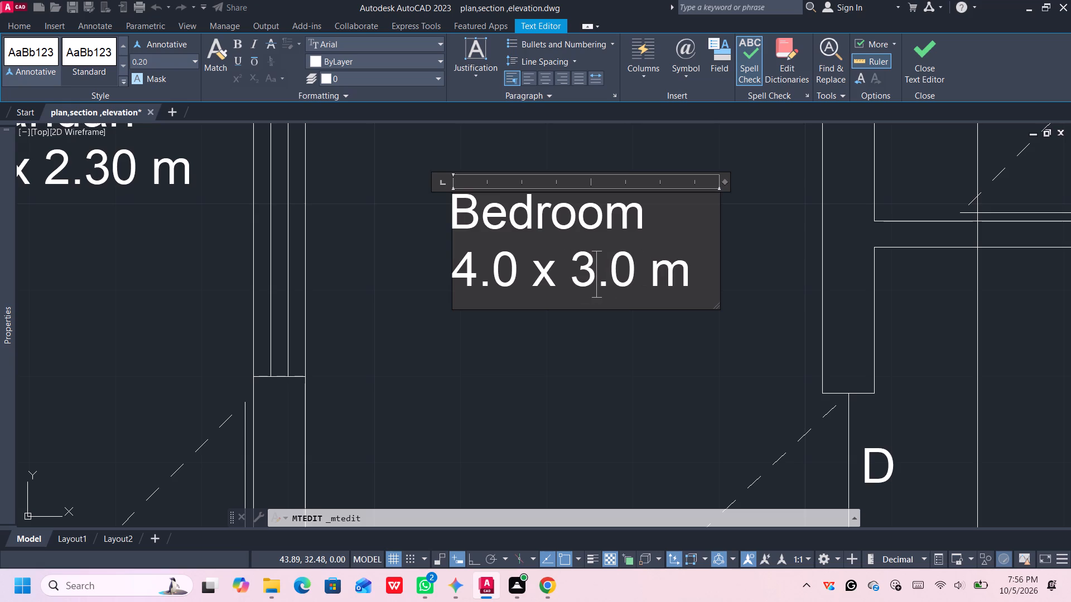
left_click(648, 387)
Replace the Verandah name in the northeast room's label with Kitchen.
scroll(666, 365, "down", 4)
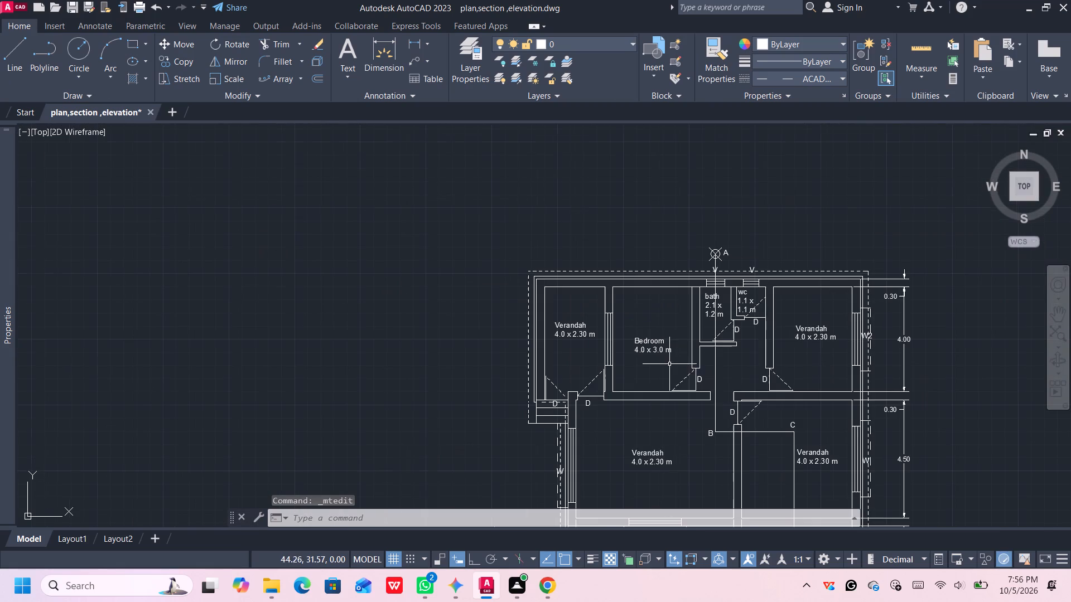
middle_click_drag(713, 382, 326, 342)
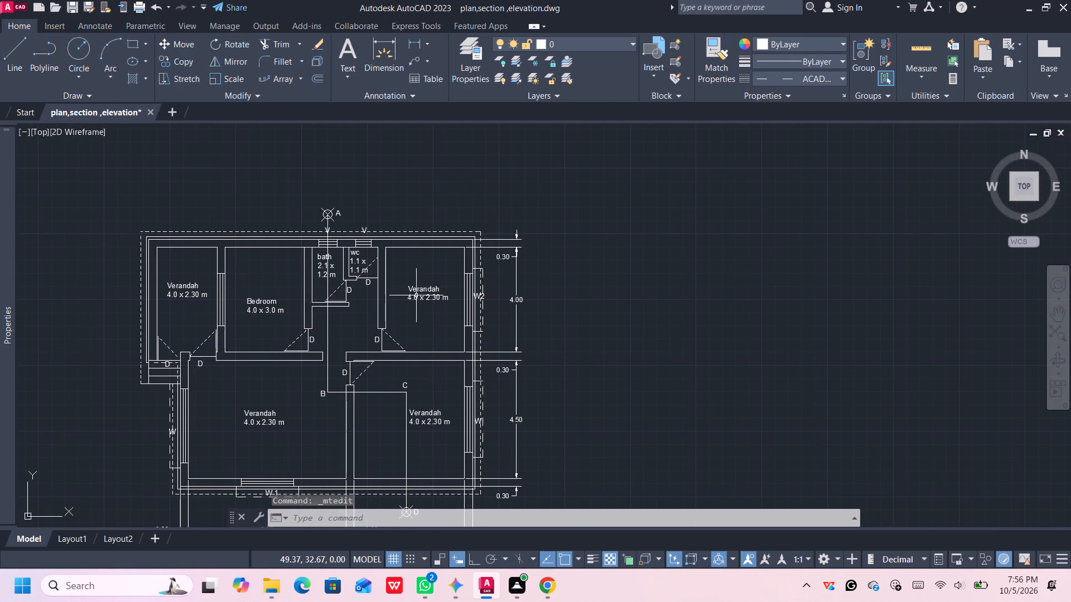
scroll(416, 295, "up", 2)
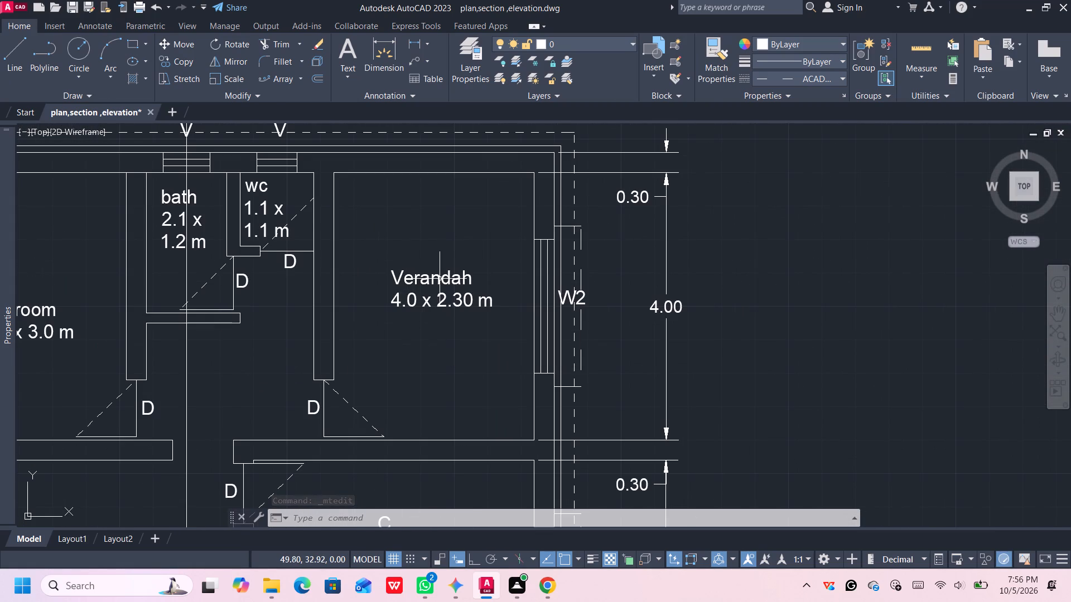
double_click(438, 279)
left_click(483, 280)
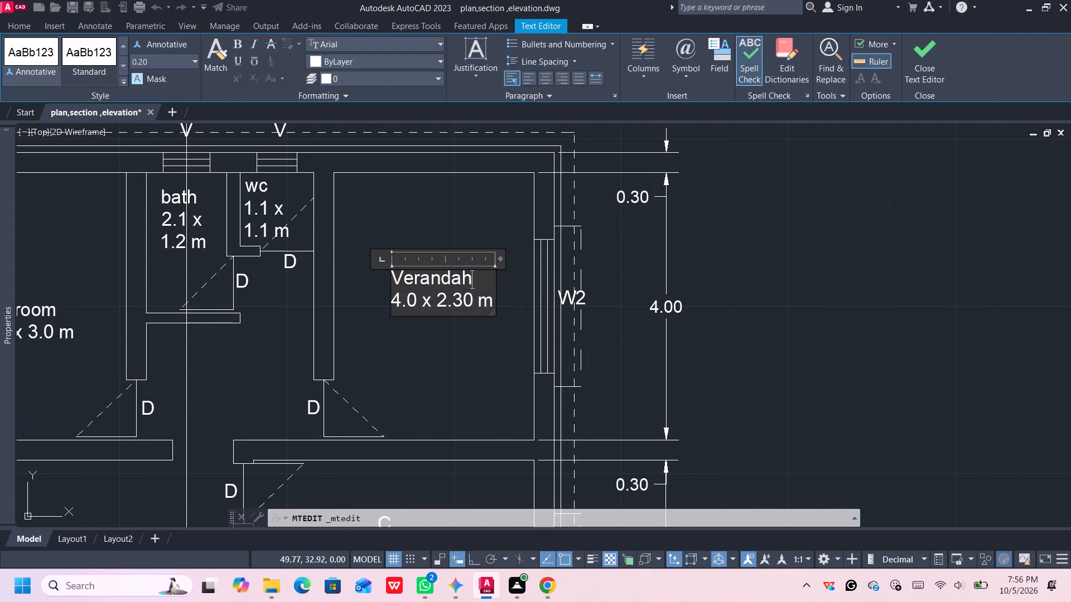
key("BackSpace")
key("BackSpace")
key("BackSpace")
key("BackSpace")
key("BackSpace")
key("BackSpace")
key("BackSpace")
key("BackSpace")
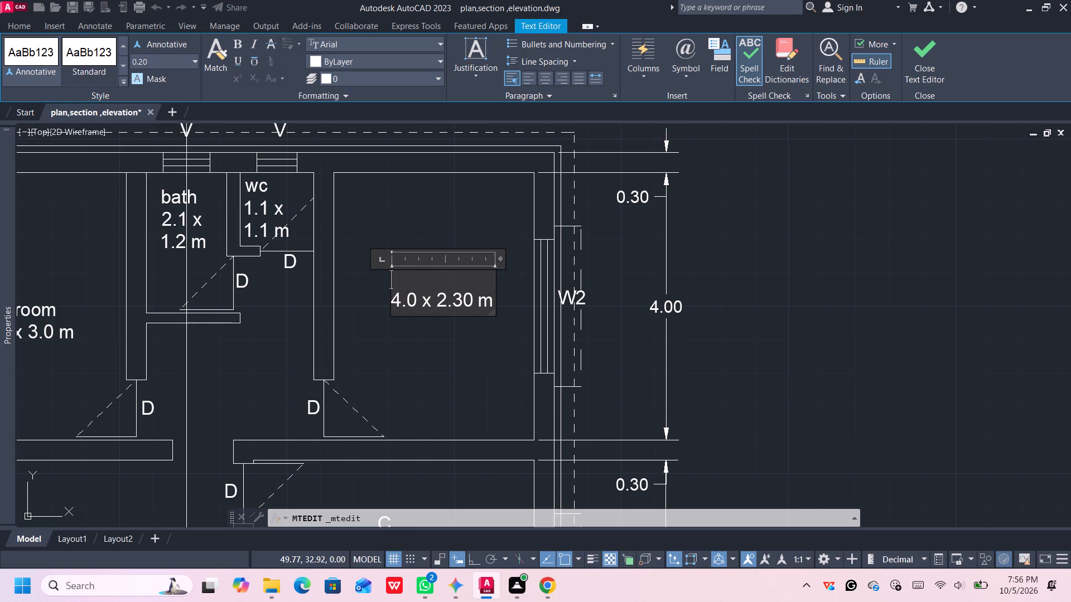
key("k")
key("i")
type("tche")
key("n")
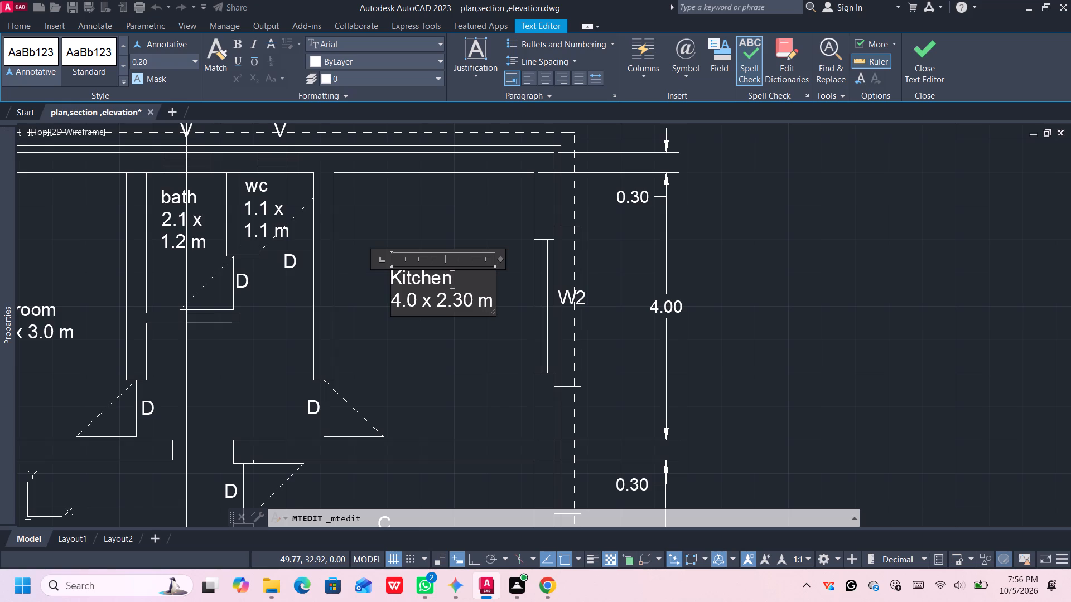
Change the size in the Kitchen label to 4.0 x 3.0 m and finish editing.
key("Down")
key("Right")
key("Right")
key("BackSpace")
key("BackSpace")
key("0")
key("Left")
key("Left")
key("BackSpace")
key("3")
left_click(451, 382)
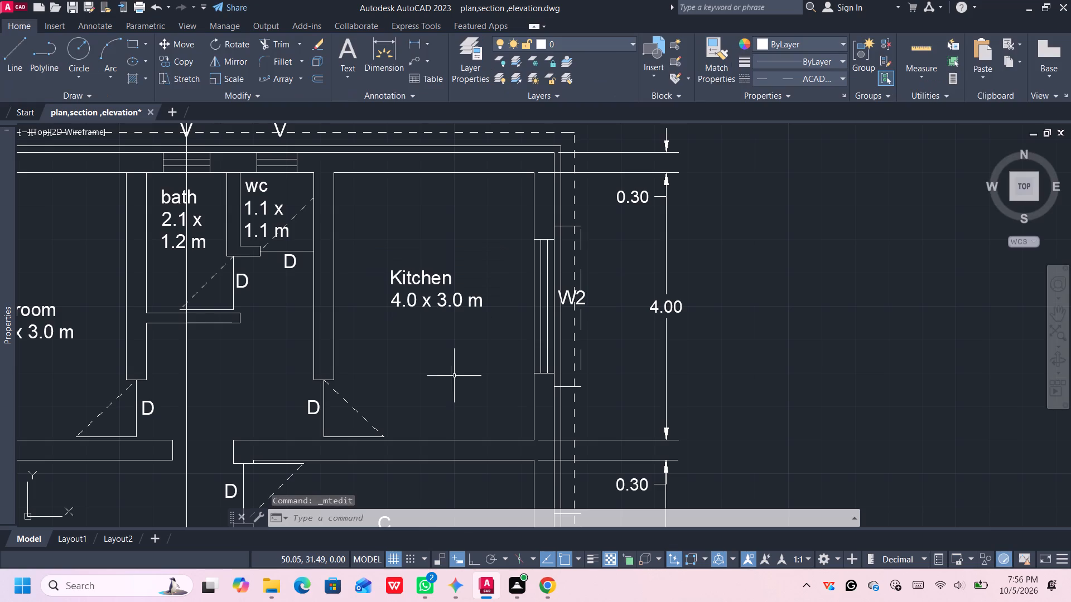
Replace the Verandah name in the southeast room's label with Living room.
scroll(453, 377, "down", 1)
middle_click_drag(428, 440, 482, 296)
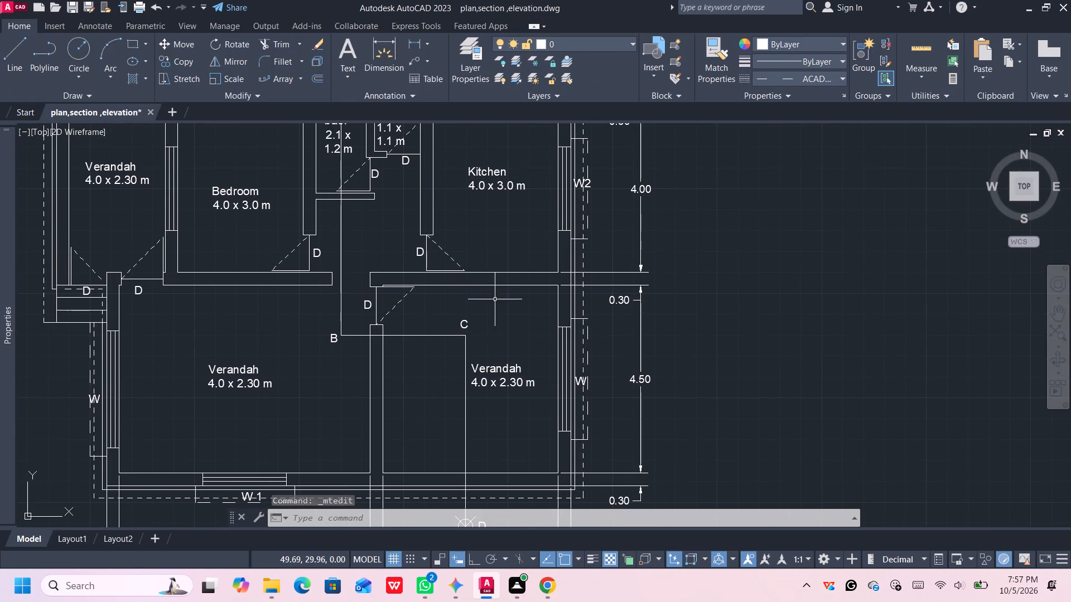
middle_click_drag(502, 397, 503, 372)
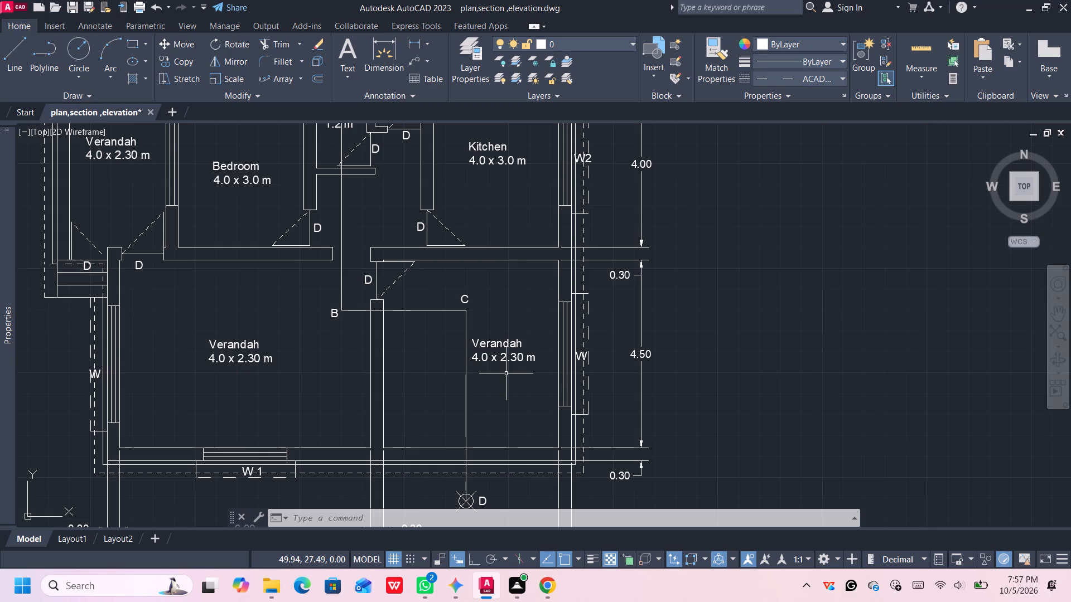
double_click(517, 343)
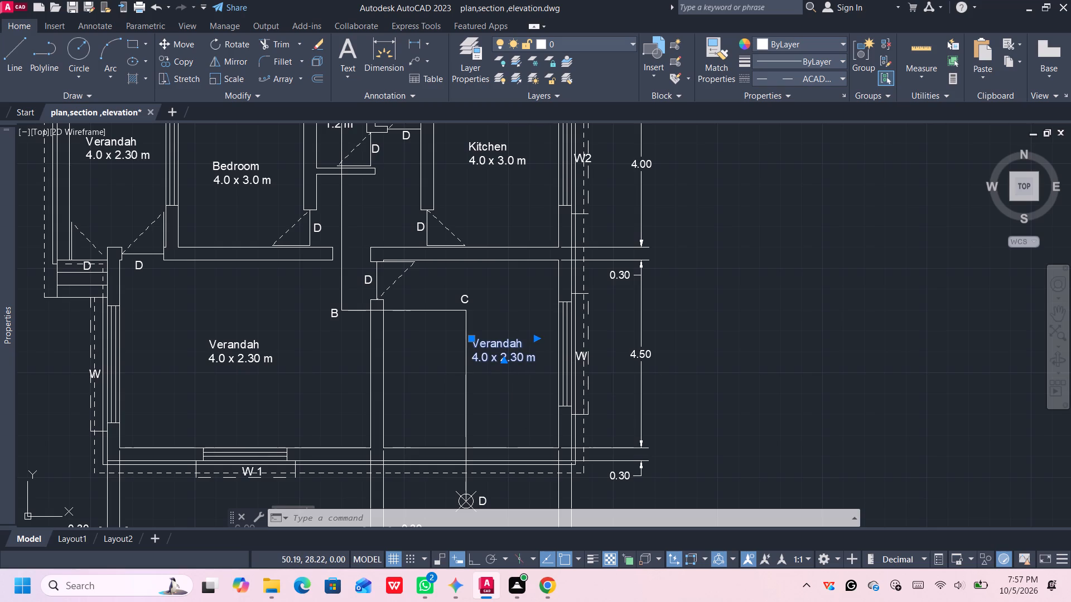
scroll(521, 344, "up", 2)
left_click(521, 344)
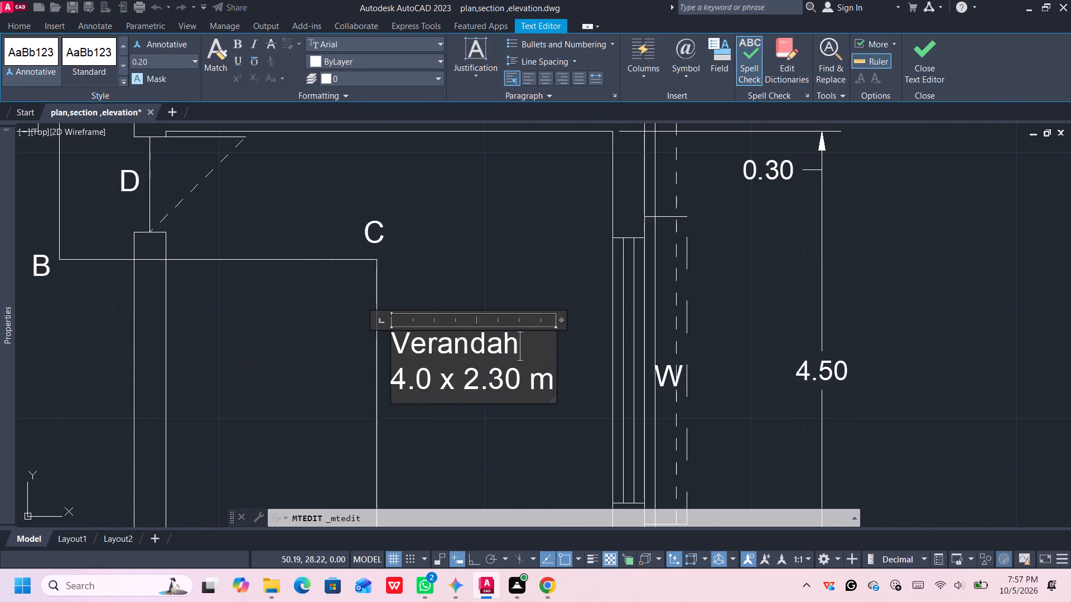
key("BackSpace")
key("BackSpace")
key("BackSpace")
key("BackSpace")
key("BackSpace")
key("BackSpace")
key("BackSpace")
key("BackSpace")
key("BackSpace")
key("BackSpace")
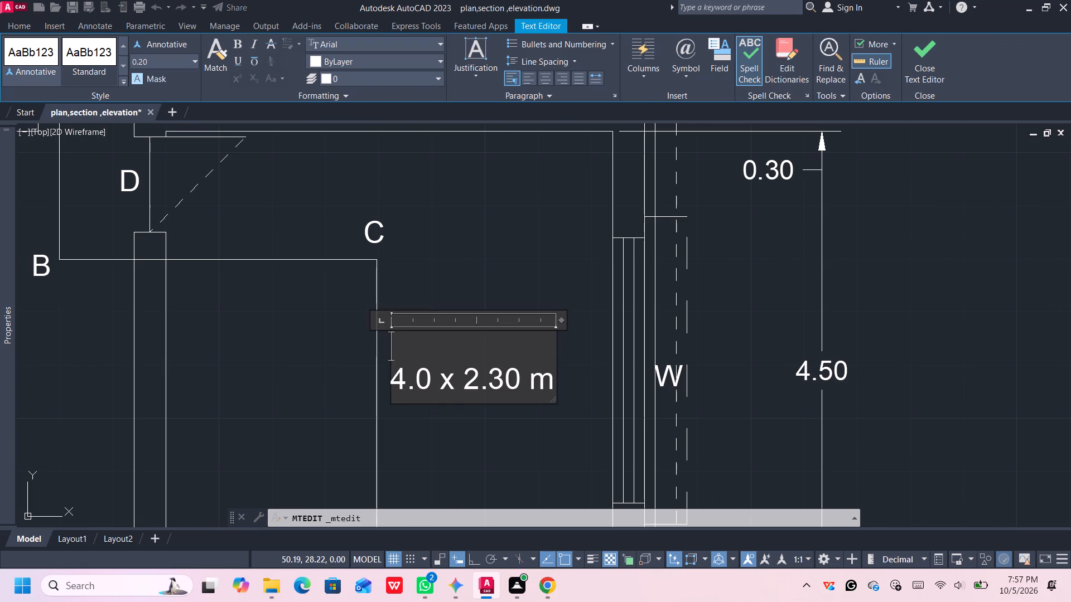
key("l")
type("iving")
key("space")
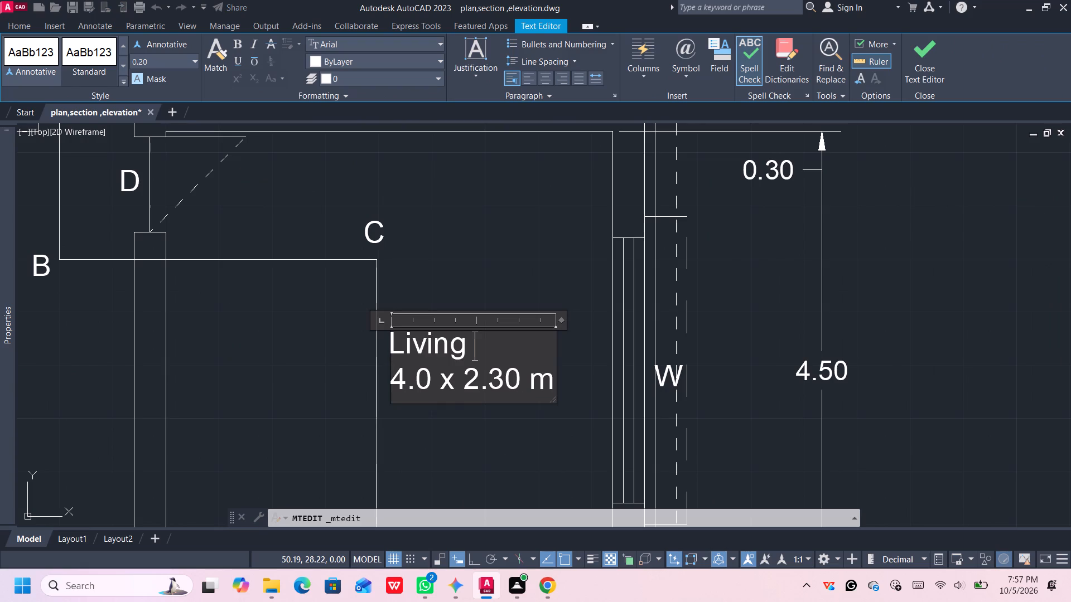
key("r")
type("oom")
Change the size in the Living room label to 4.5 x 4.2 m and finish editing.
key("Down")
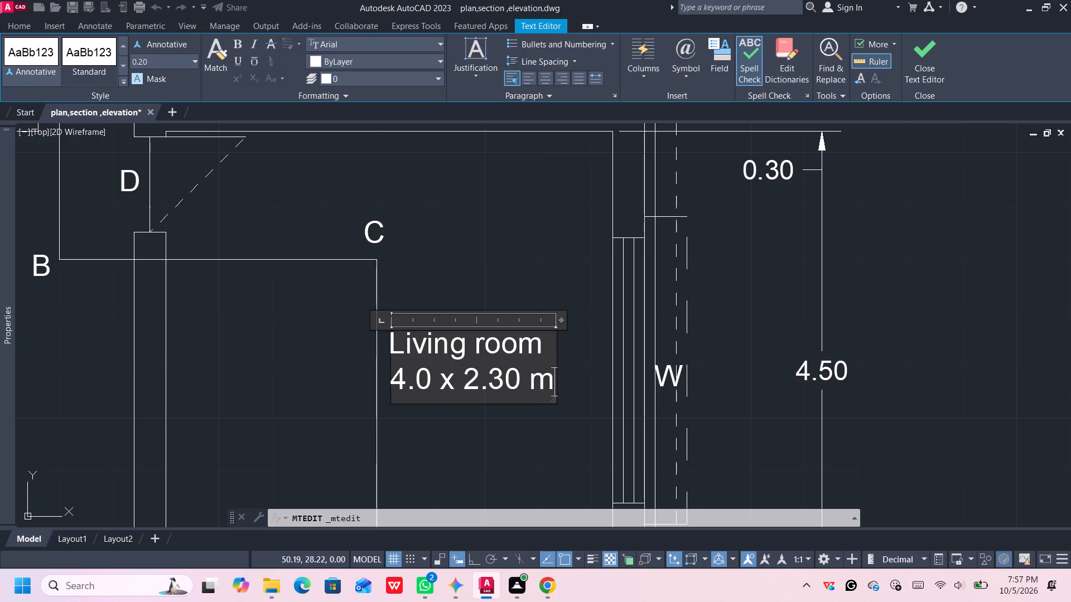
key("Left")
key("Left")
key("BackSpace")
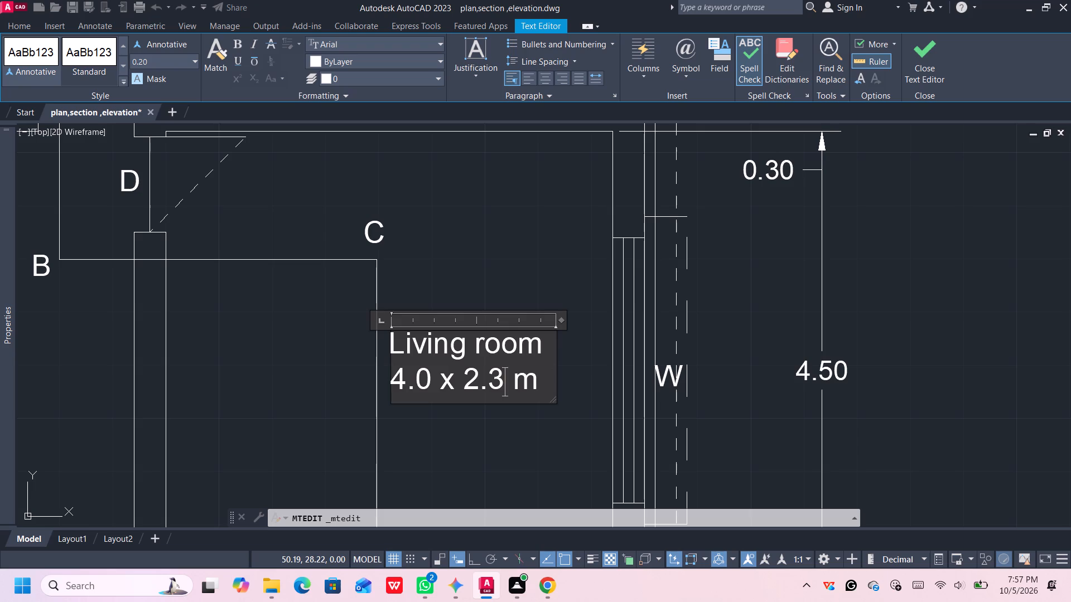
key("BackSpace")
key("2")
key("Left")
key("Left")
key("BackSpace")
key("4")
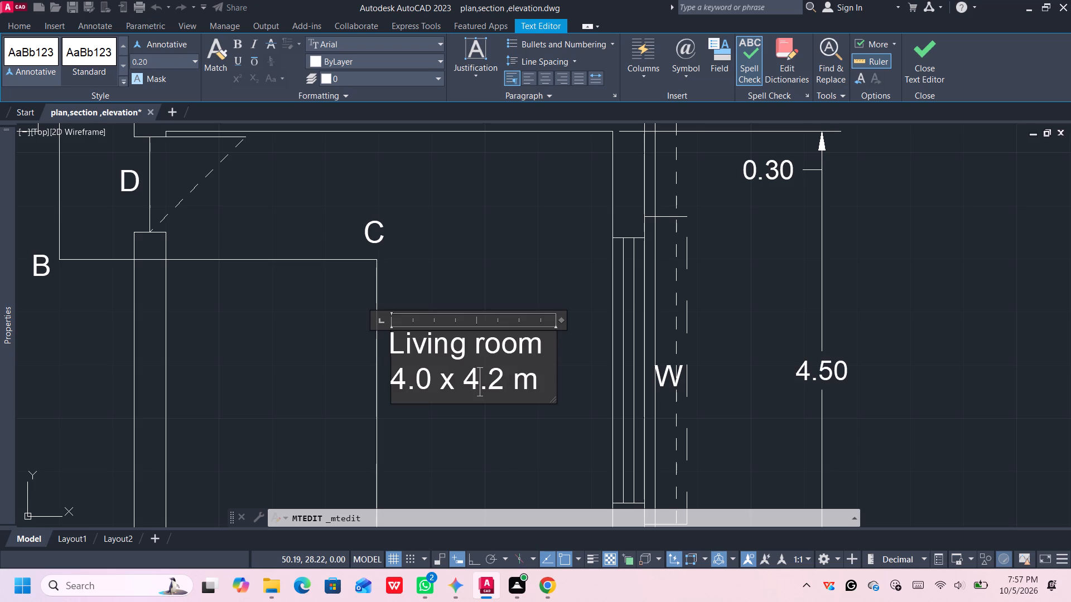
key("Left")
key("Left")
key("Left")
key("Left")
key("BackSpace")
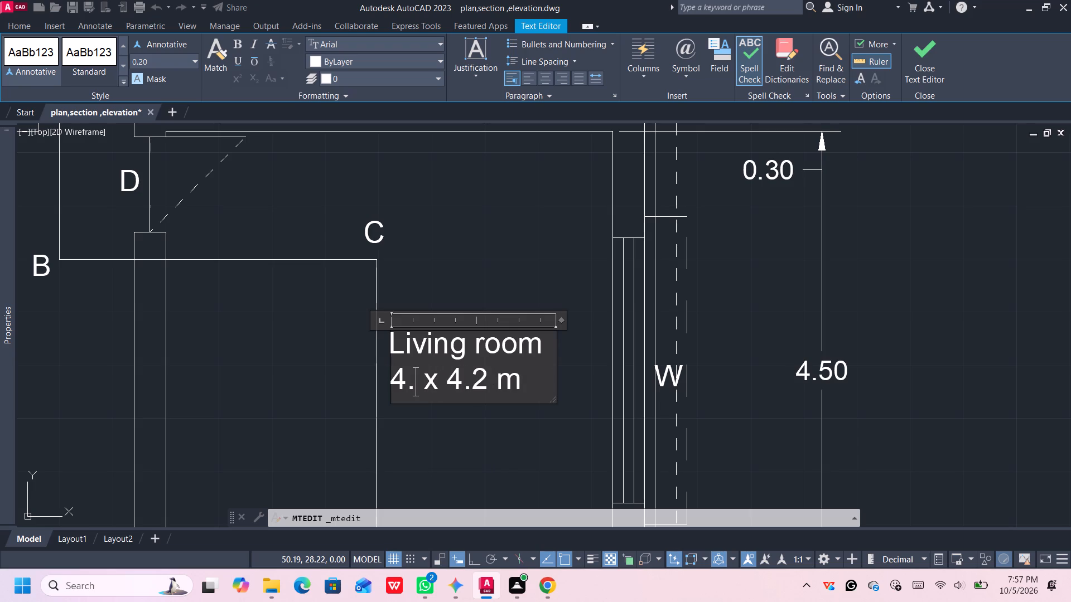
key("5")
key("Left")
key("Left")
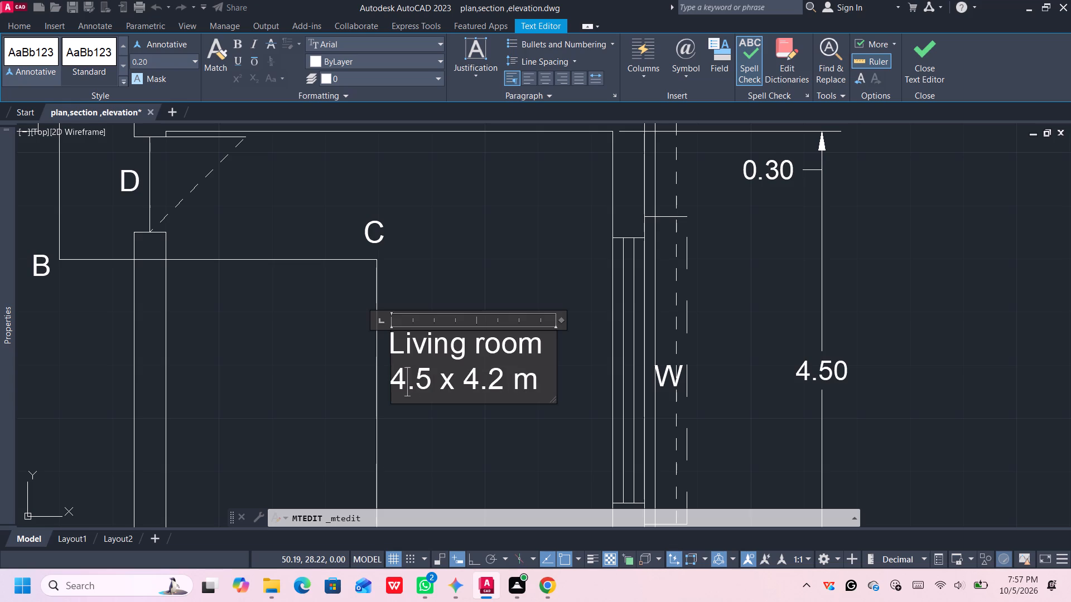
left_click(520, 429)
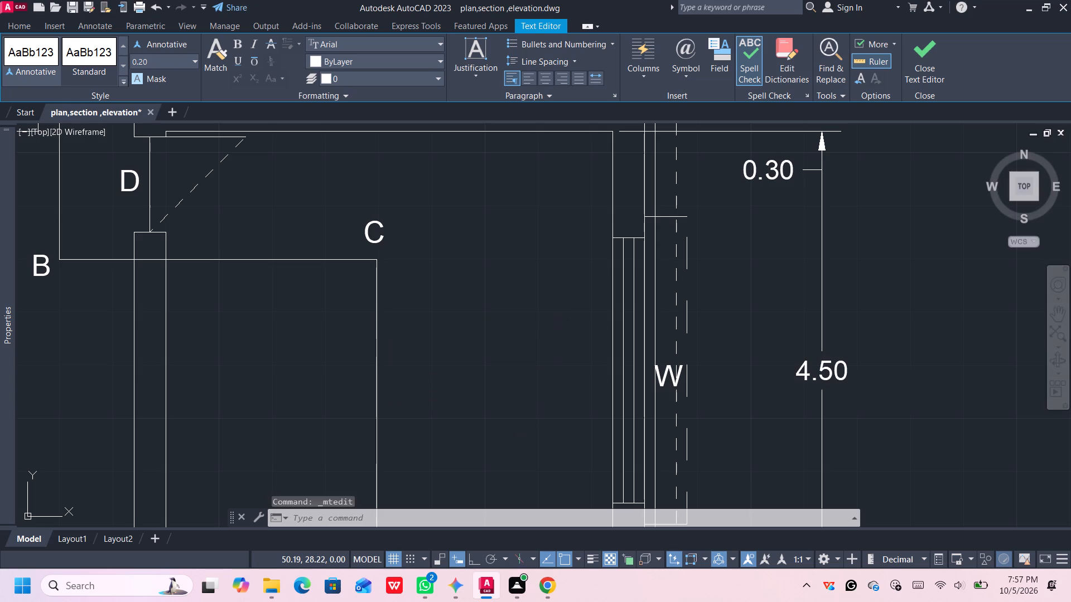
Replace the Verandah name in the large southwest room's label with Drawing hall.
scroll(471, 414, "down", 3)
middle_click_drag(441, 434, 515, 378)
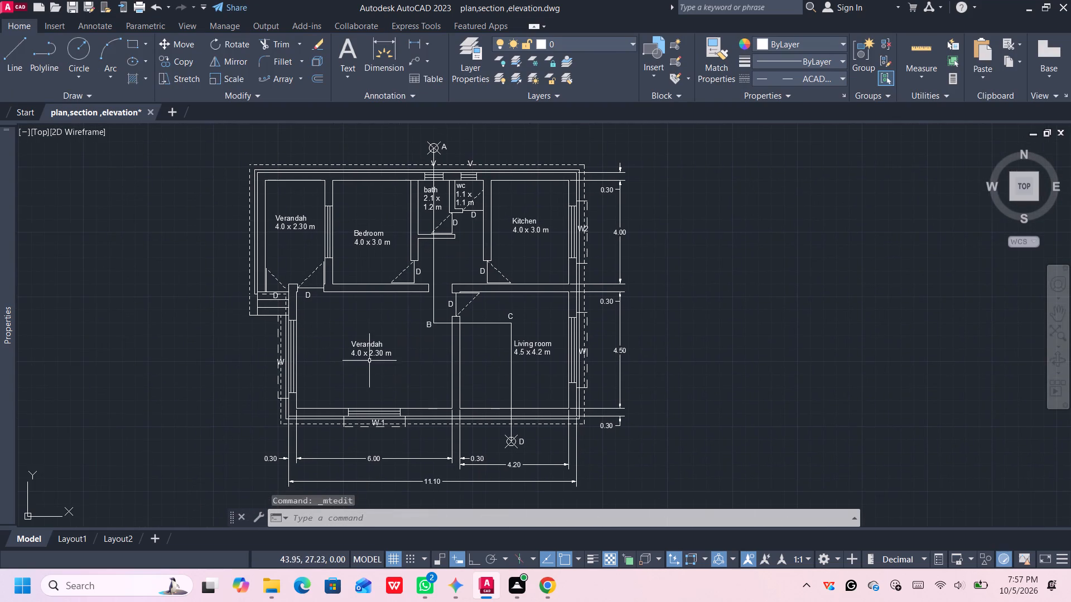
scroll(359, 351, "up", 2)
double_click(373, 336)
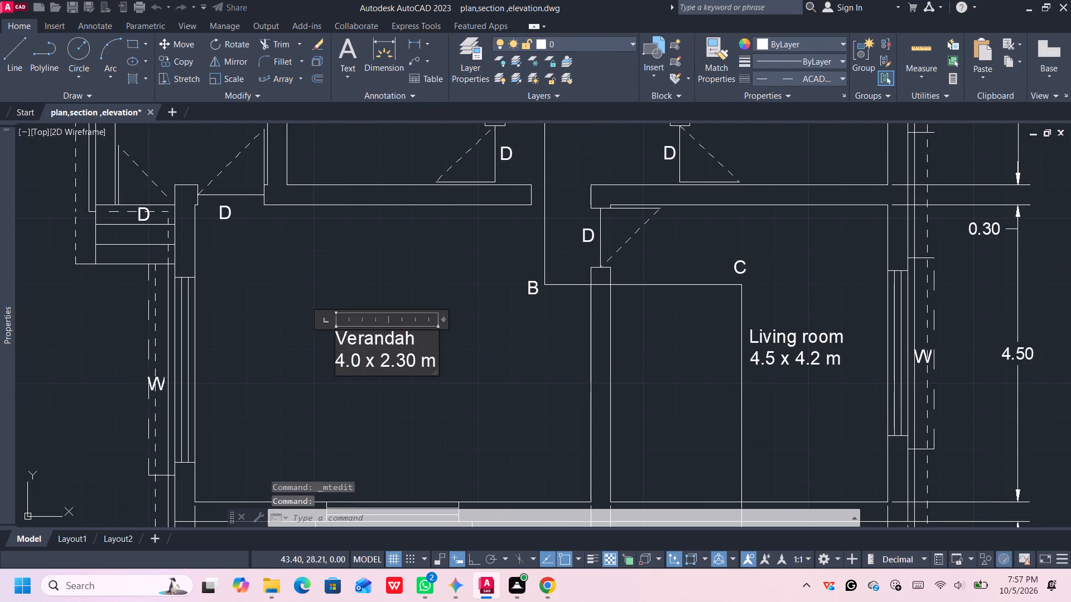
scroll(433, 357, "up", 1)
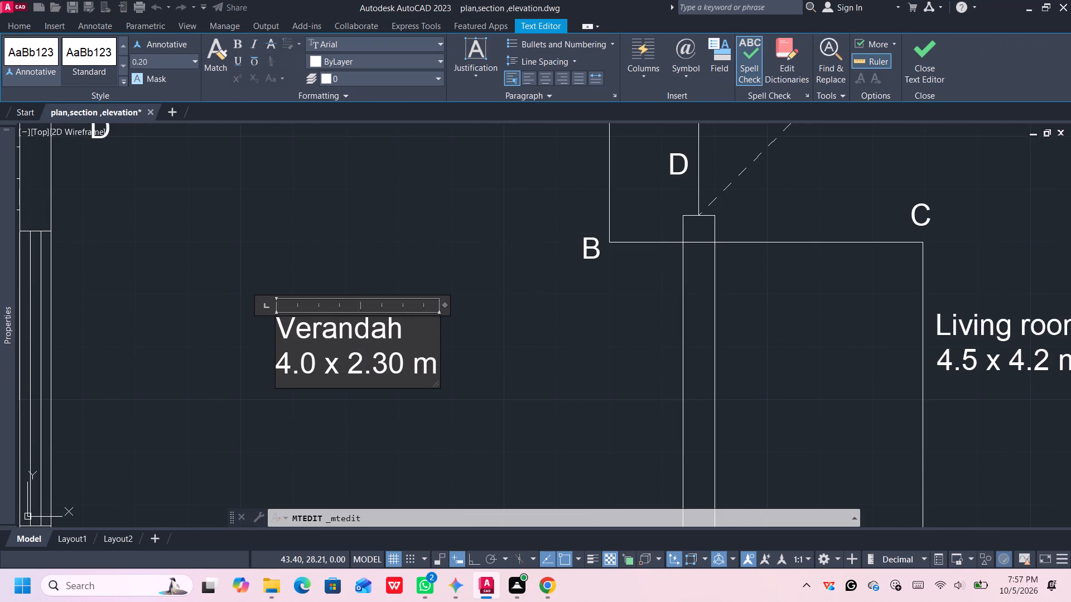
left_click(420, 337)
key("BackSpace")
key("BackSpace")
key("BackSpace")
key("BackSpace")
key("BackSpace")
key("BackSpace")
key("BackSpace")
key("BackSpace")
key("BackSpace")
key("BackSpace")
key("BackSpace")
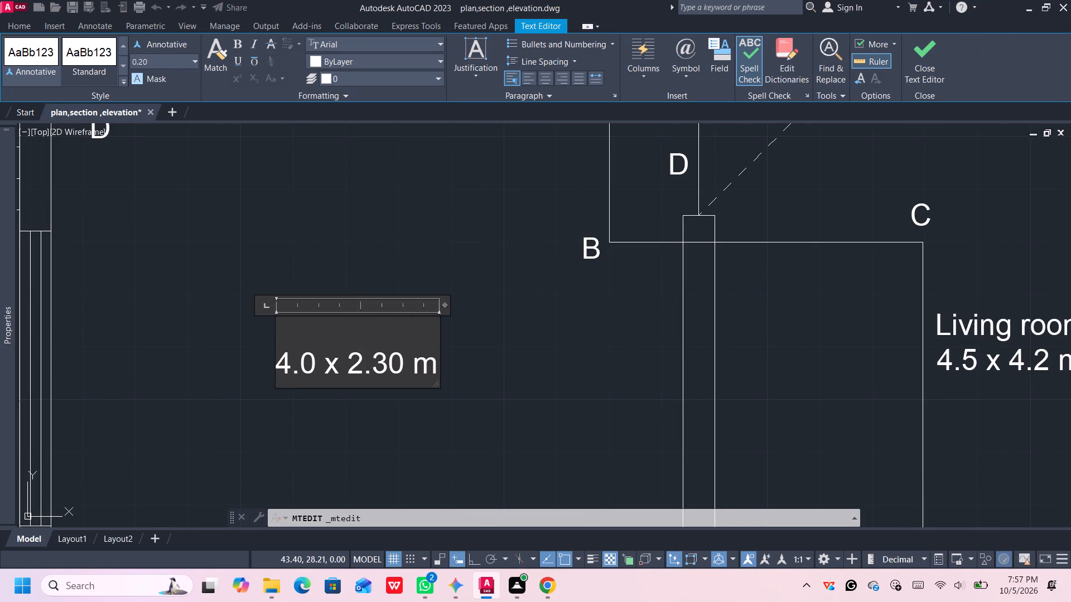
key("d")
type("rawing")
key("space")
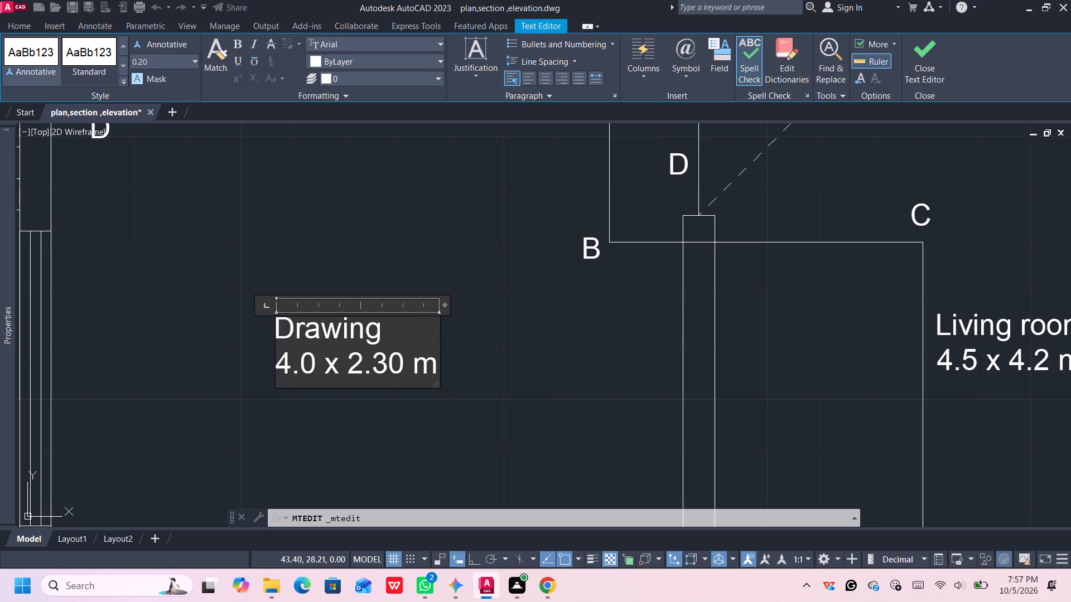
key("h")
type("all")
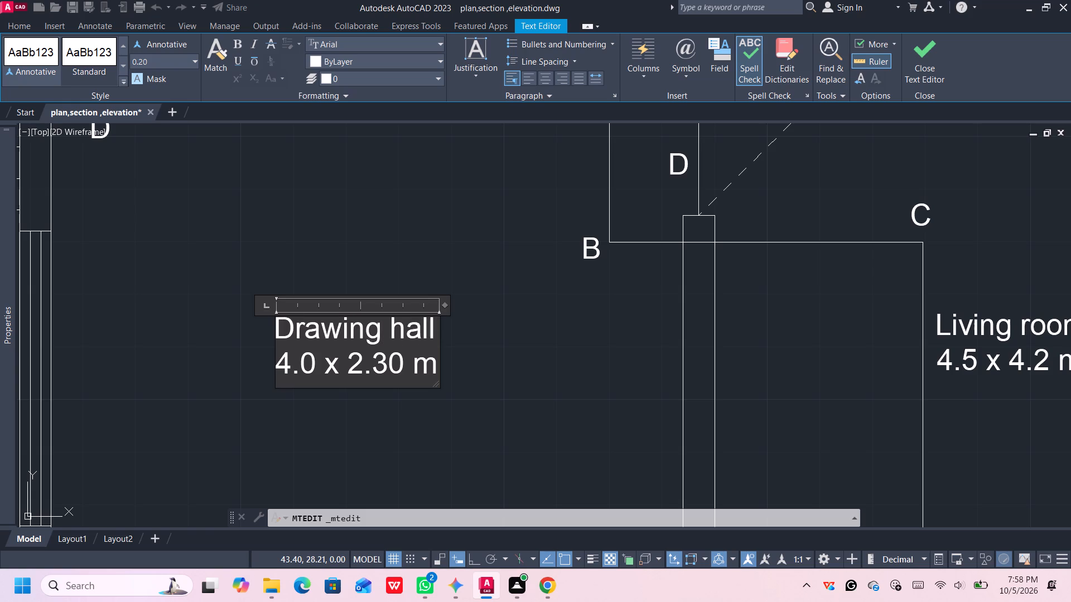
Change the size in the Drawing hall label to 4.5 x 6.0 m and finish editing.
key("Down")
key("Left")
key("Left")
key("BackSpace")
key("BackSpace")
key("0")
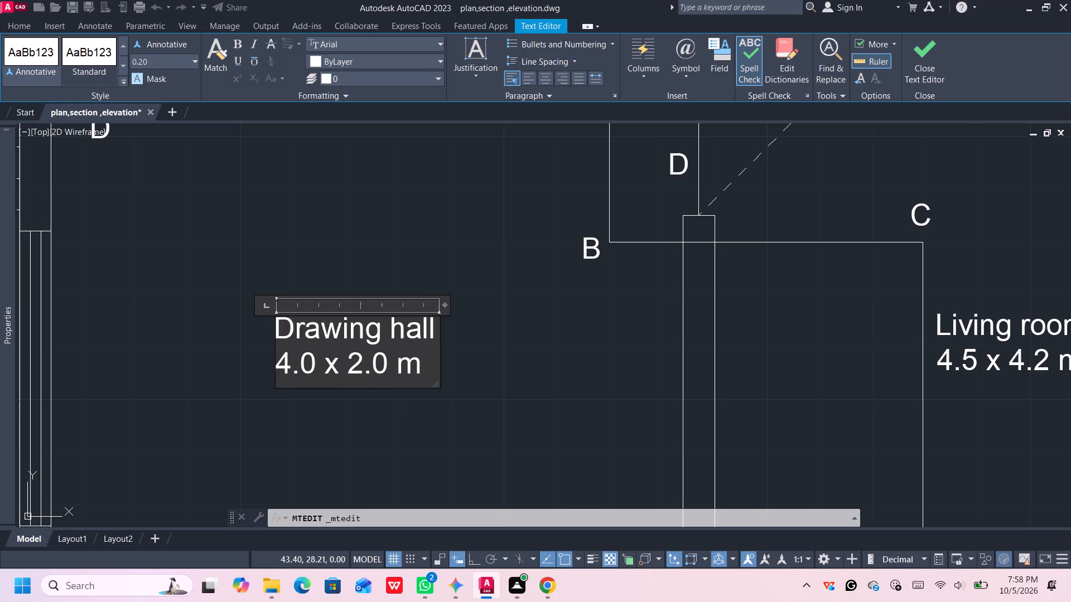
key("Left")
key("Left")
key("BackSpace")
key("6")
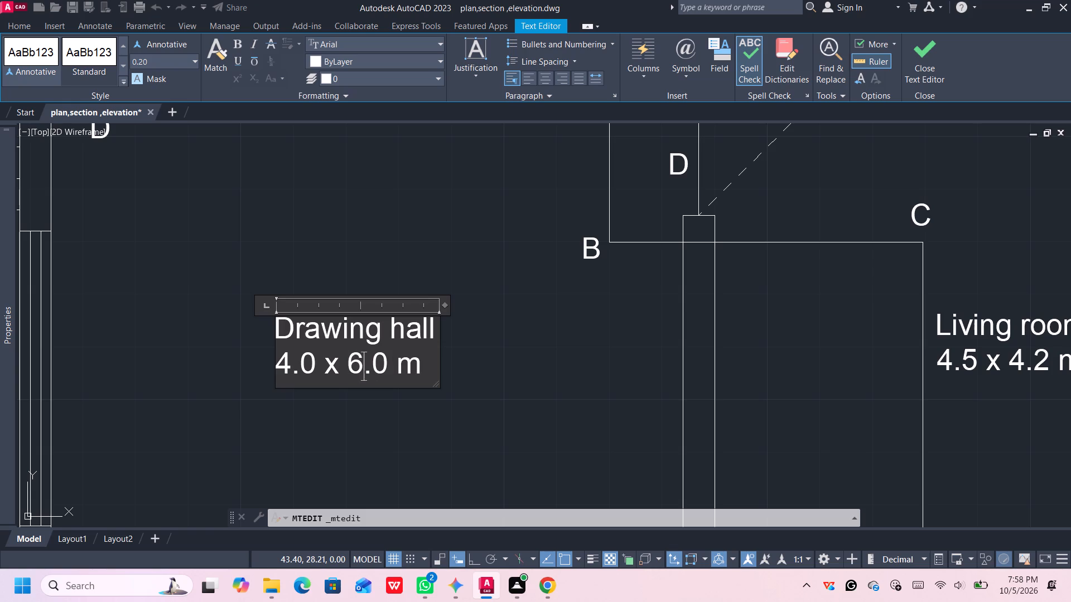
key("Left")
key("Left")
key("Left")
key("Left")
key("BackSpace")
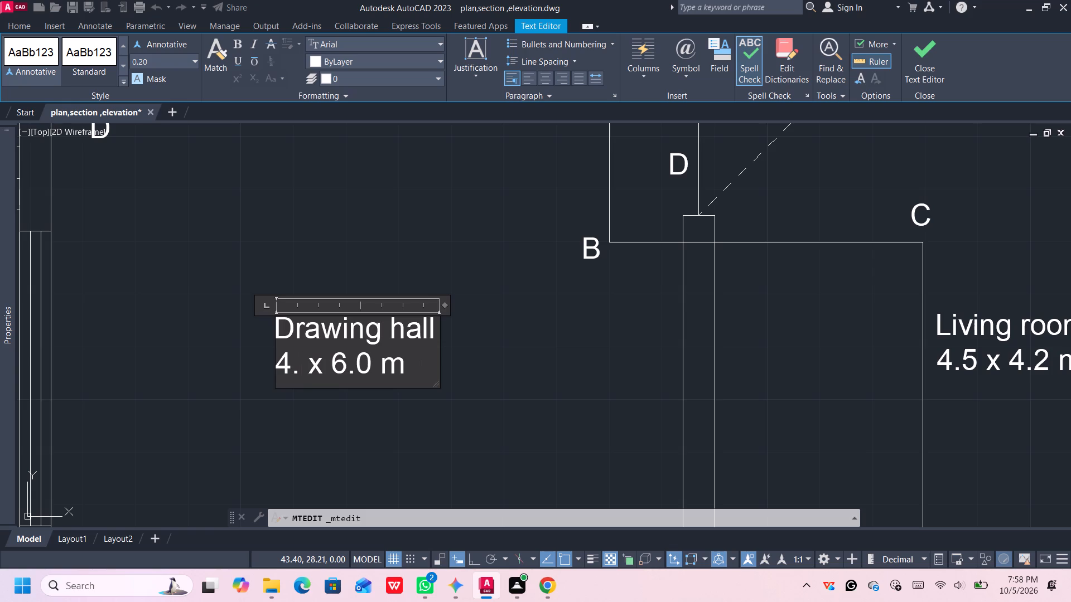
key("5")
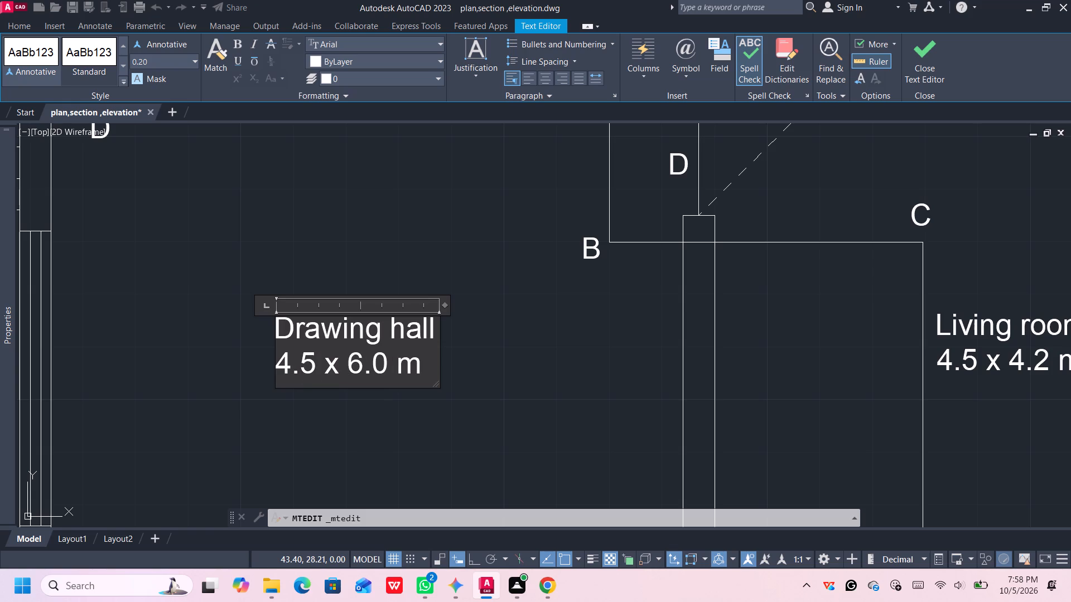
left_click(377, 457)
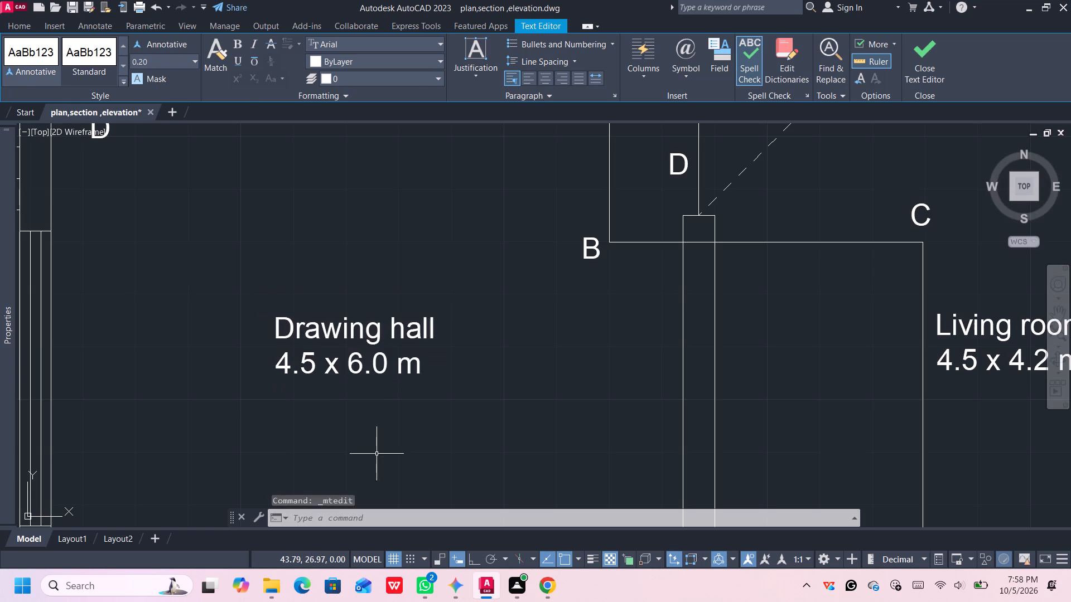
Change the Bedroom door's label to D1.
scroll(427, 371, "down", 3)
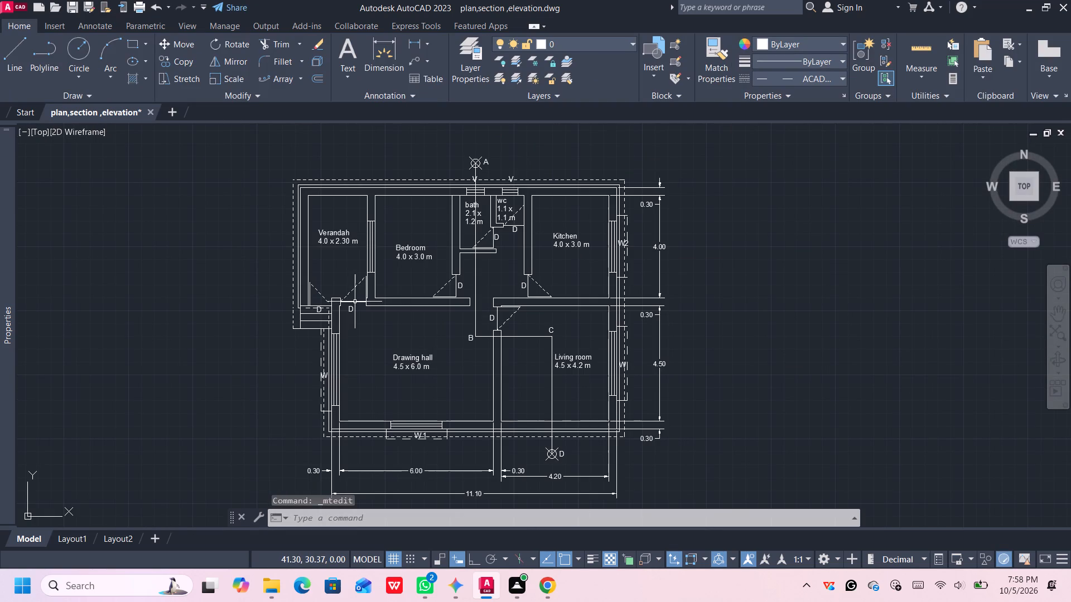
scroll(446, 284, "up", 2)
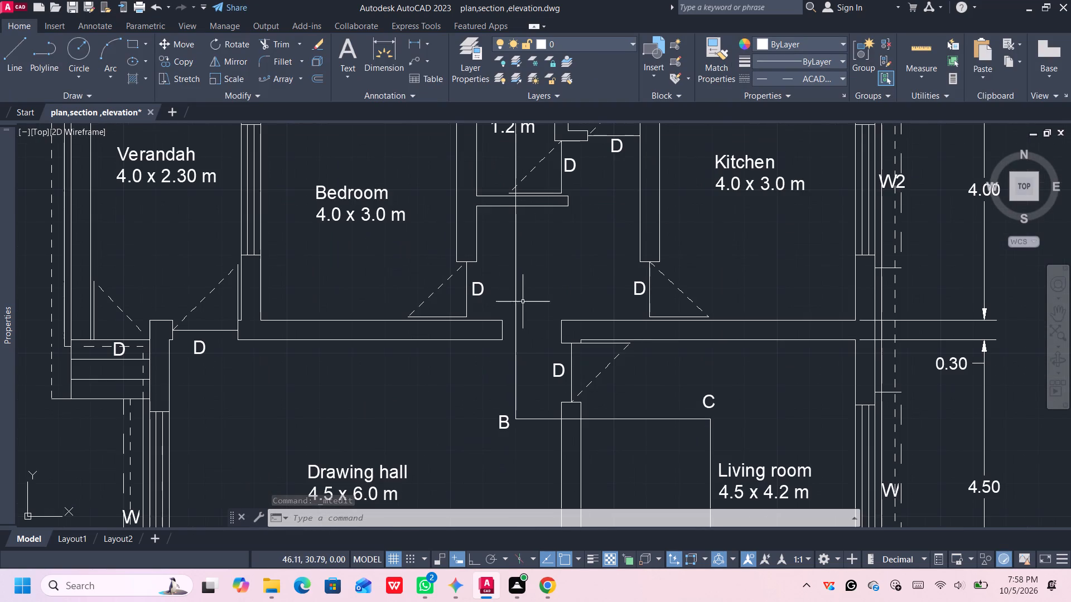
scroll(489, 294, "up", 1)
double_click(477, 285)
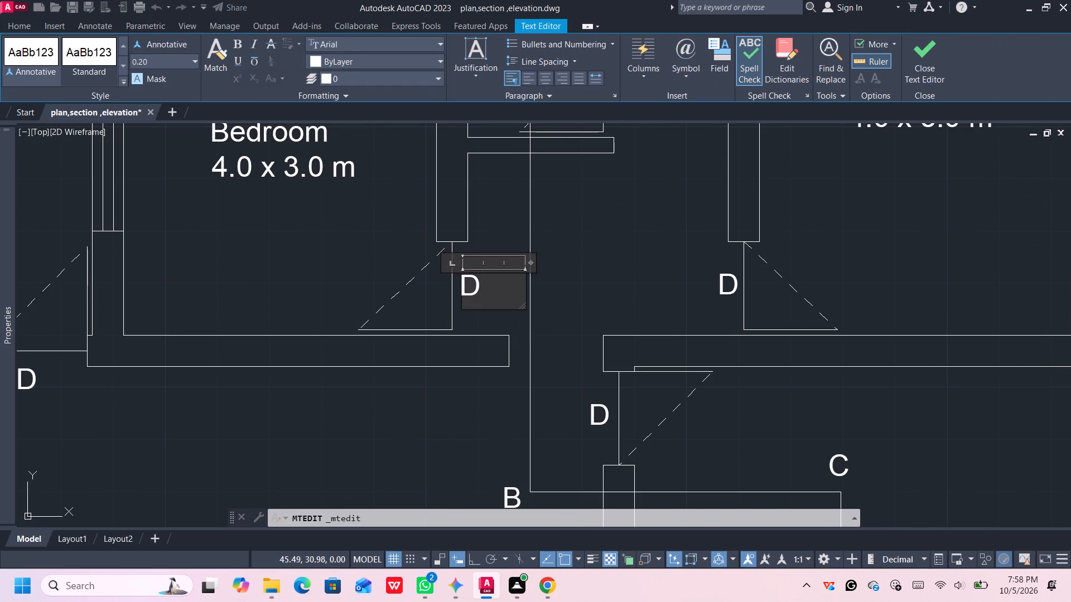
key("1")
left_click(602, 299)
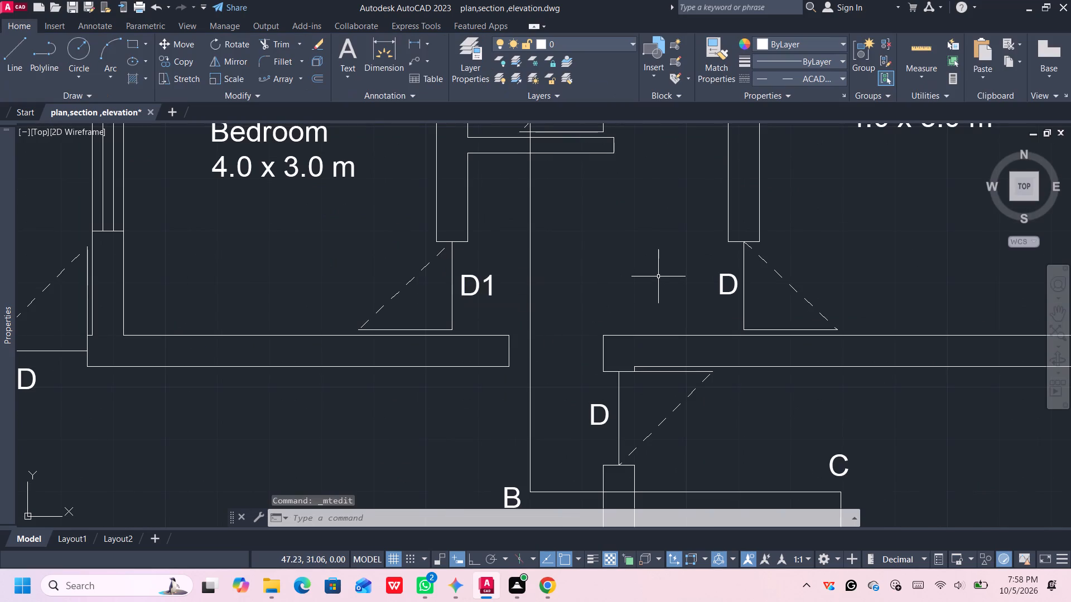
Change the labels of the bath and wc doors to D2.
middle_click_drag(648, 261, 465, 396)
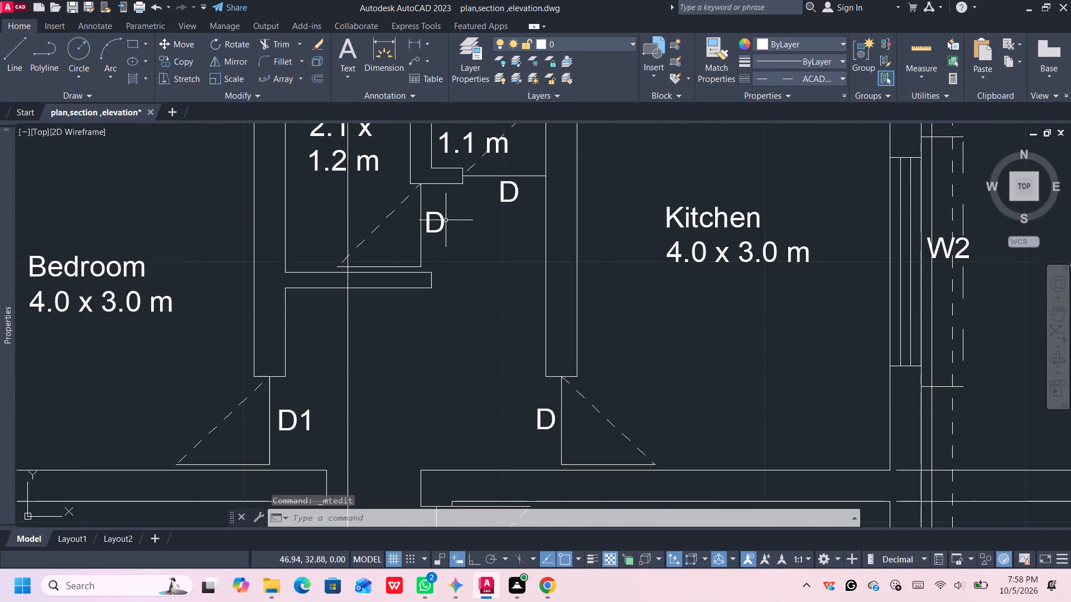
double_click(442, 221)
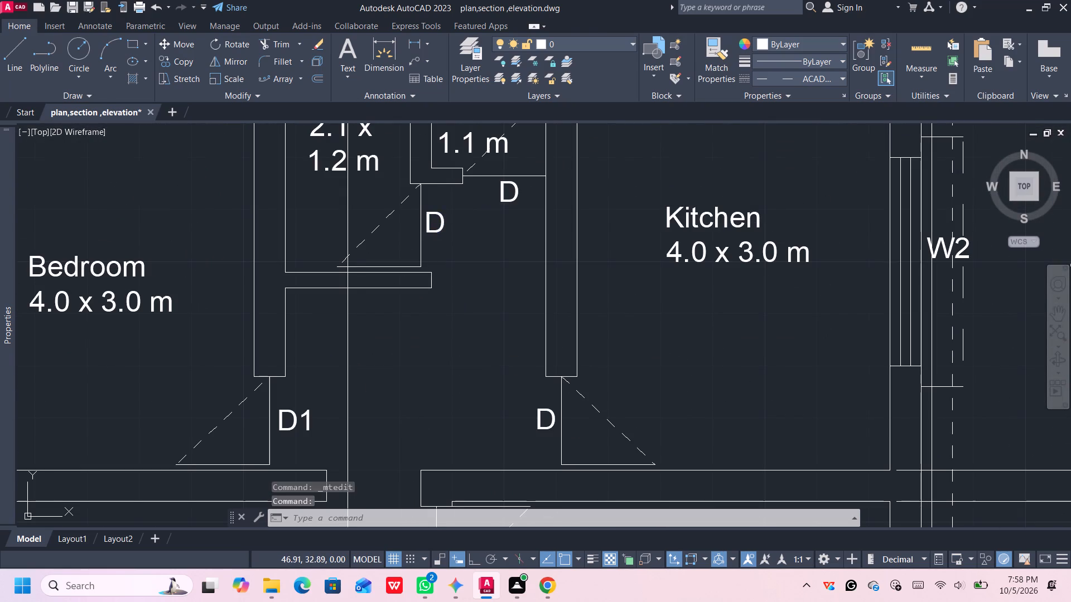
key("2")
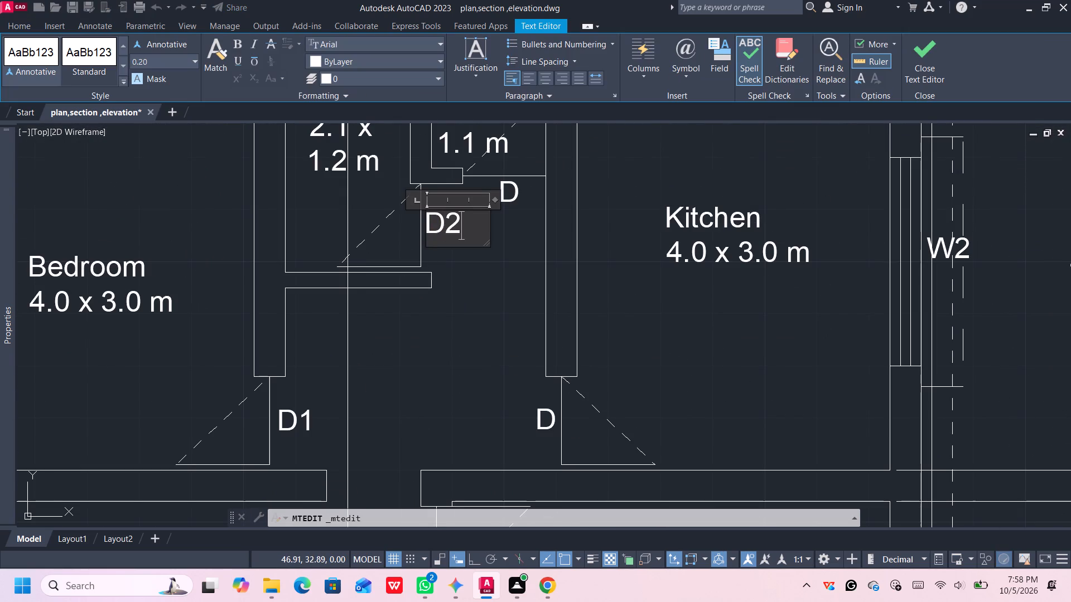
left_click(465, 271)
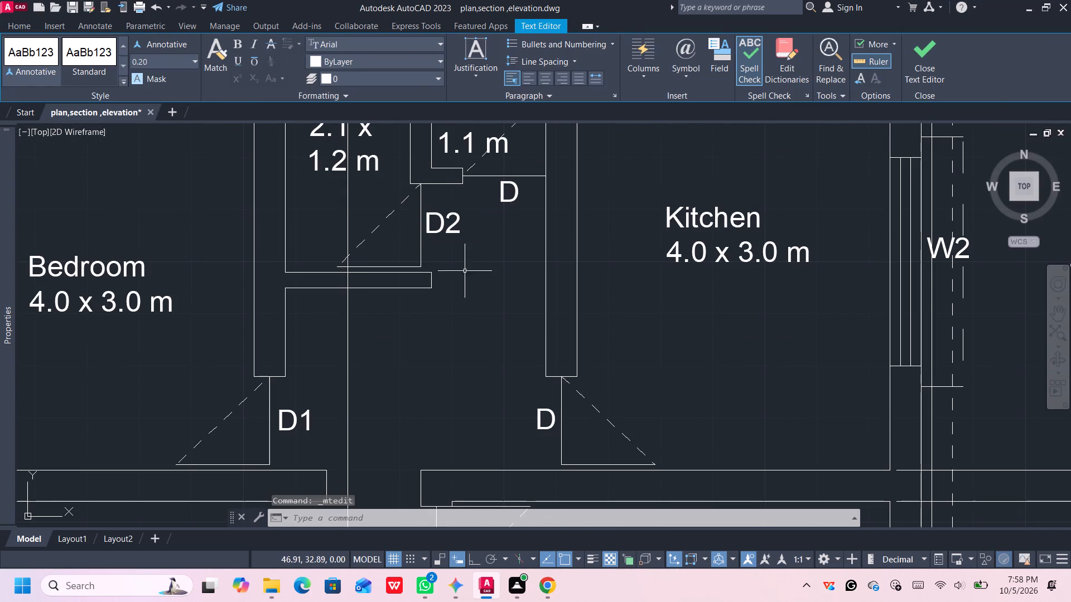
double_click(510, 199)
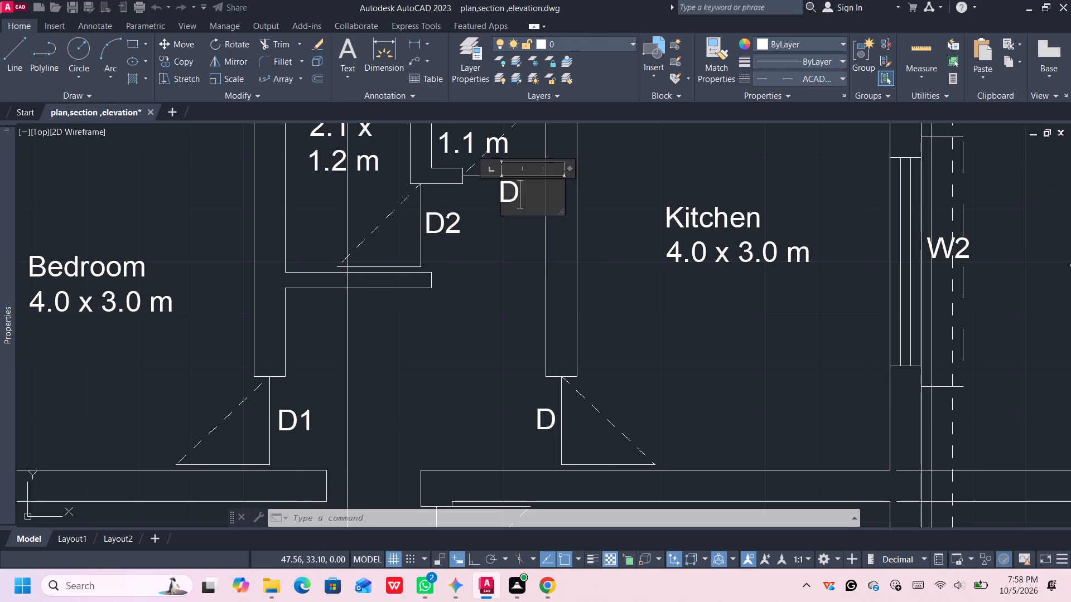
key("2")
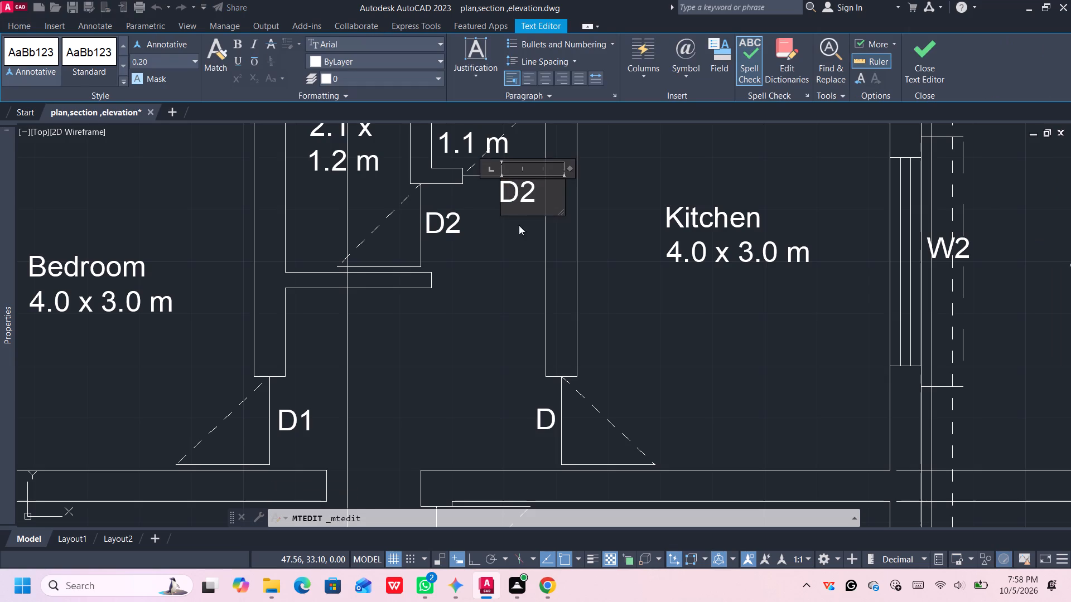
left_click(523, 245)
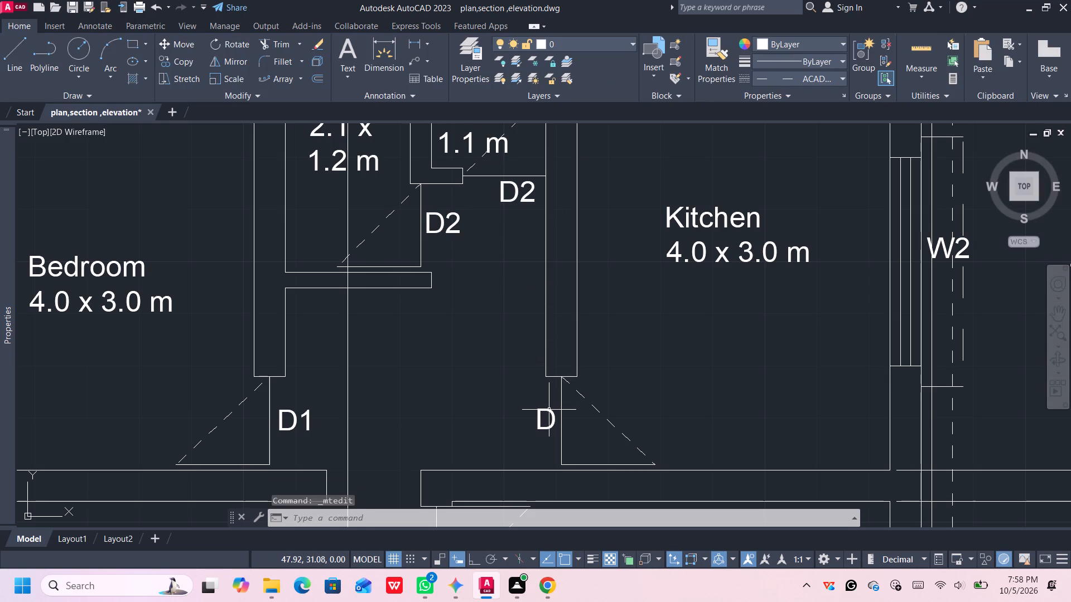
Change the Kitchen door's label to D1 and shift it slightly west, clear of the door line.
double_click(546, 410)
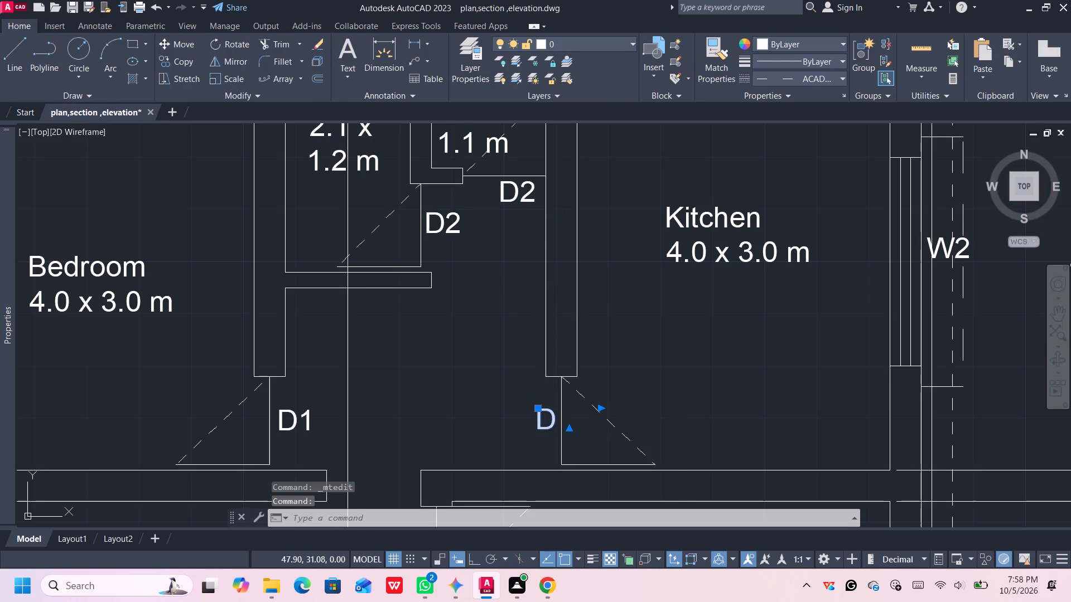
key("1")
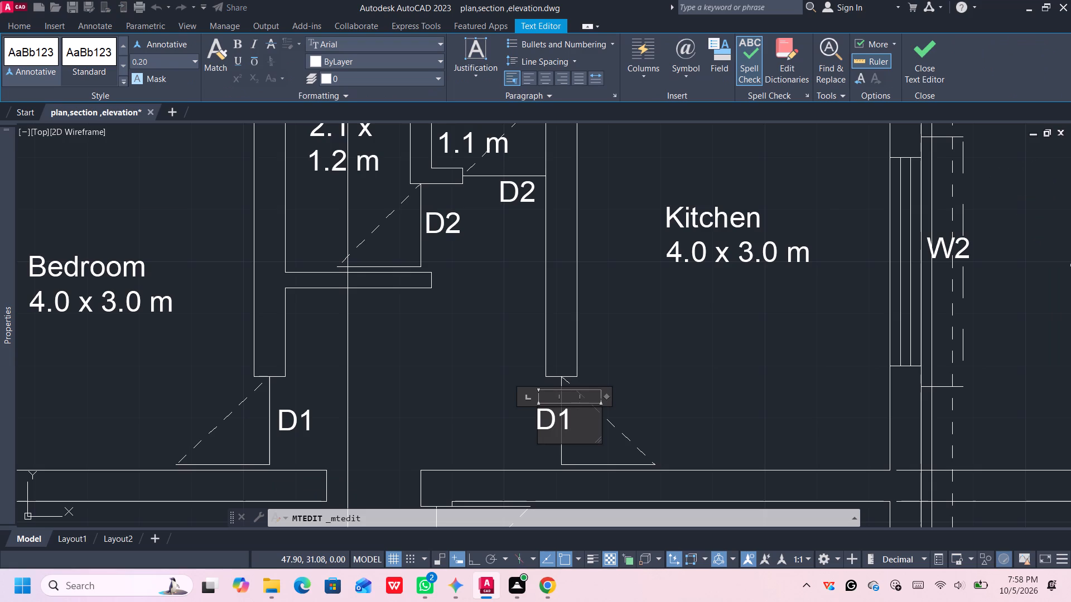
left_click(664, 411)
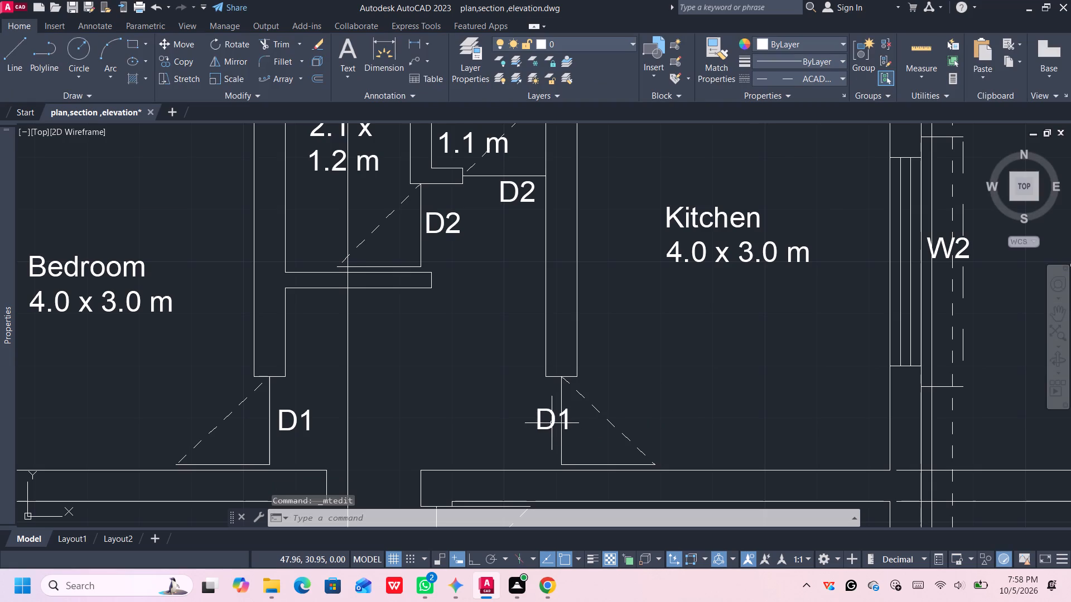
left_click(551, 423)
left_click_drag(551, 423, 527, 422)
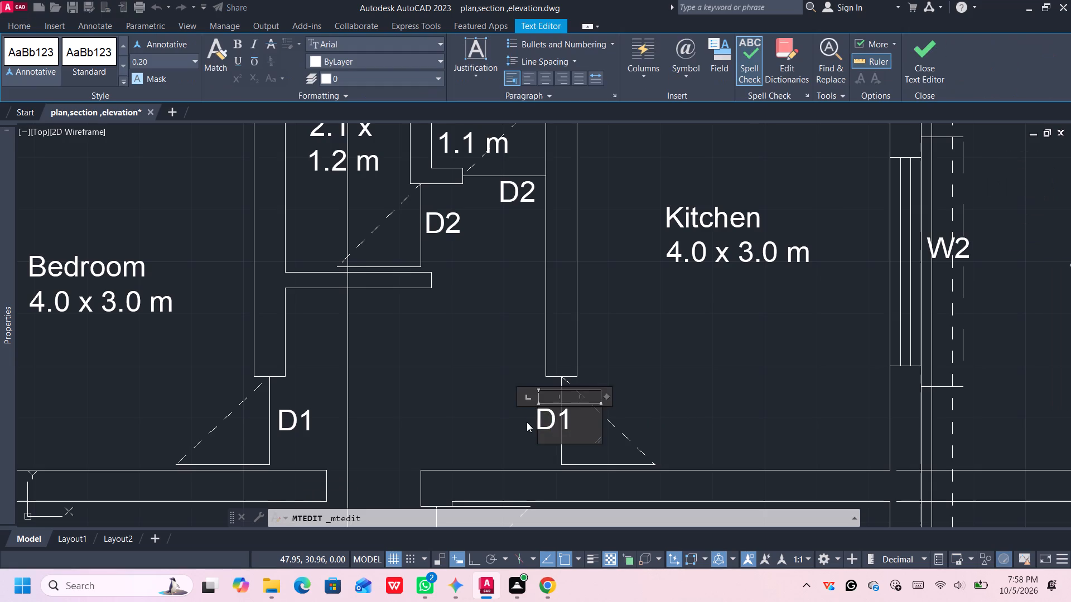
left_click_drag(527, 422, 527, 422)
left_click(529, 433)
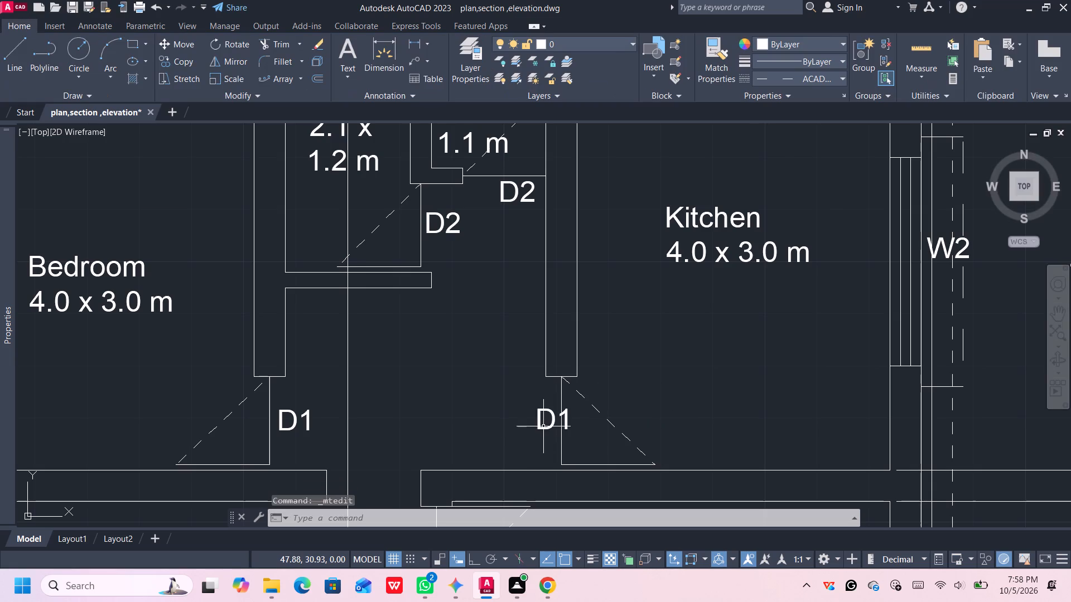
left_click_drag(541, 429, 527, 428)
left_click_drag(540, 428, 525, 428)
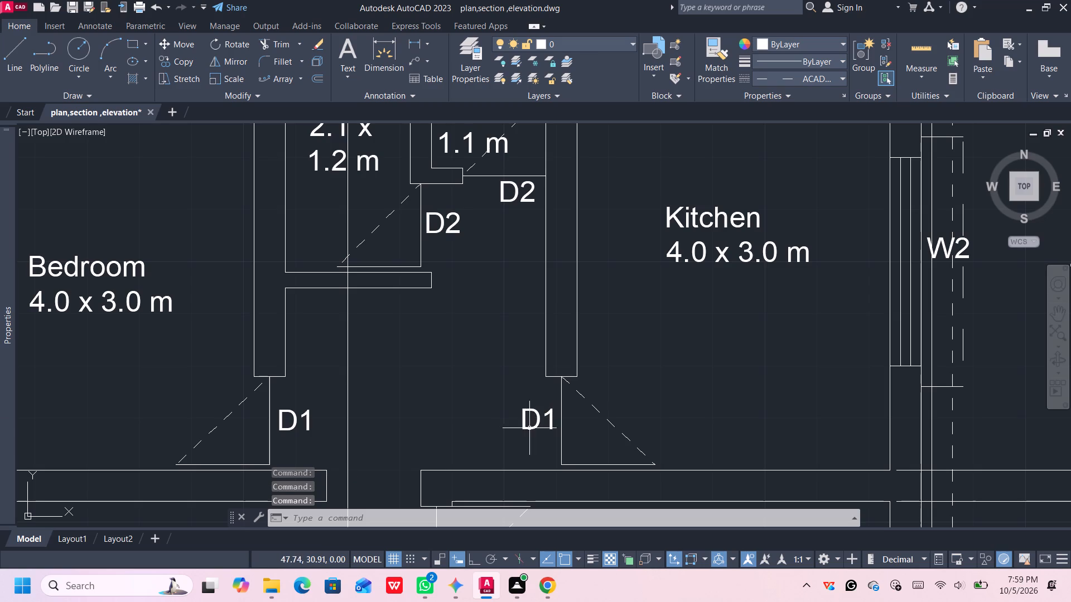
Change the Living room door's label to D1 and shift it slightly west, clear of the door line.
scroll(599, 426, "down", 2)
middle_click_drag(585, 457, 575, 347)
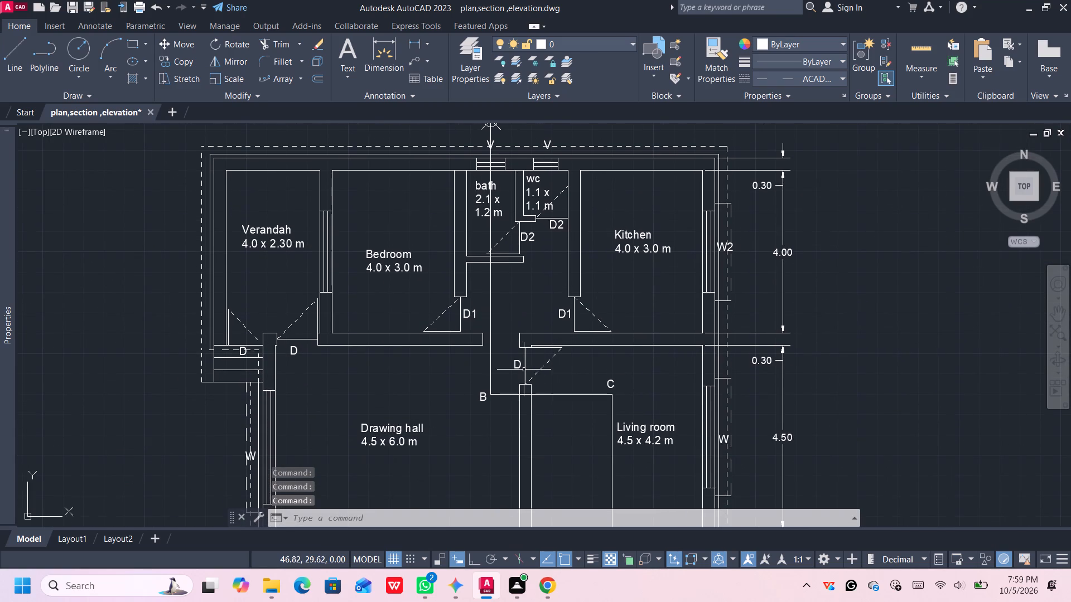
scroll(515, 366, "up", 1)
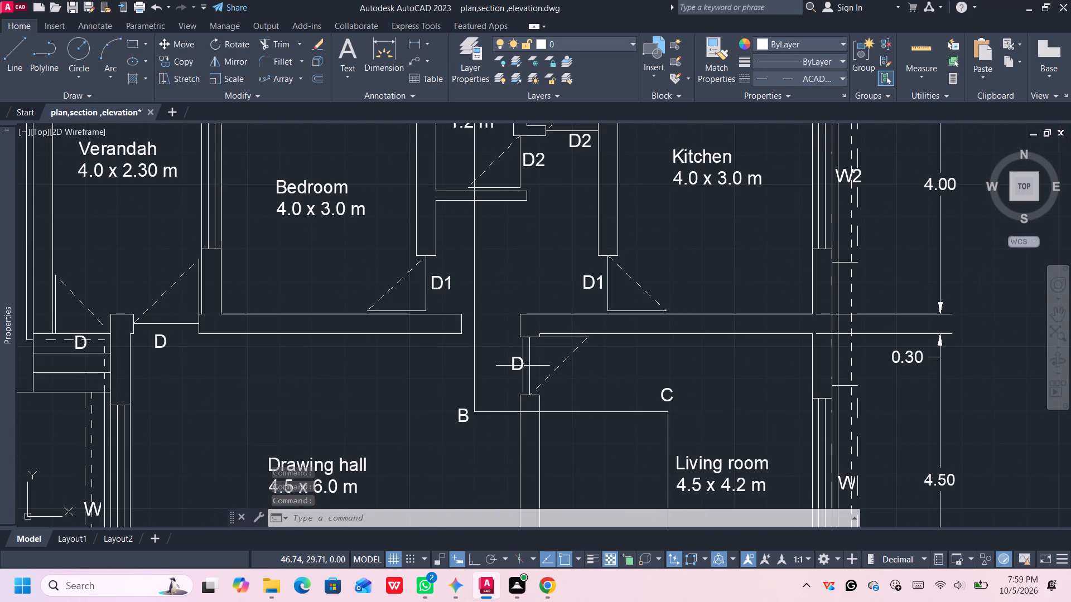
double_click(521, 366)
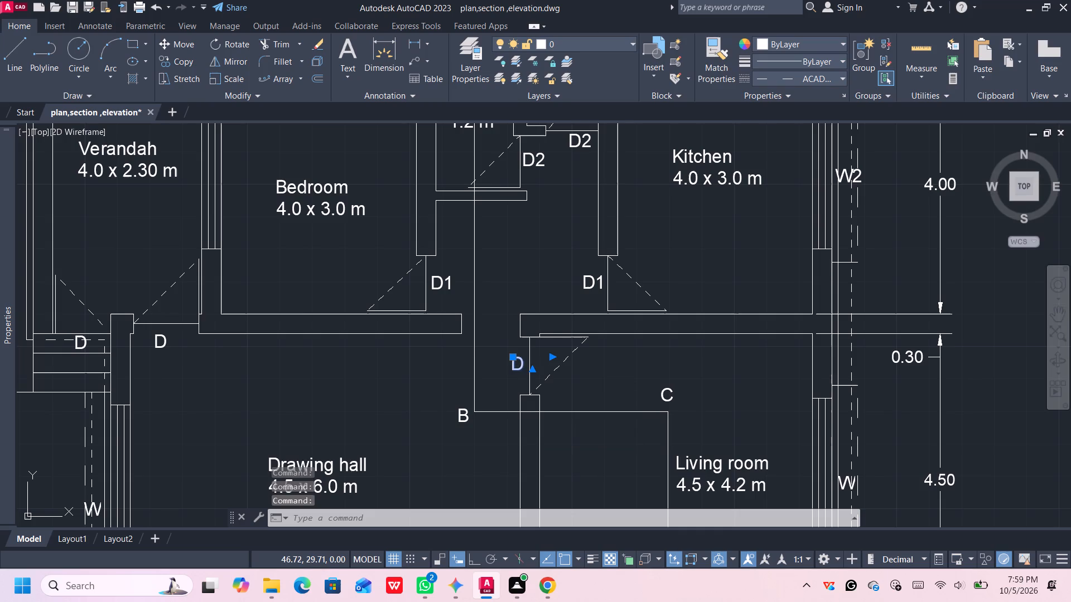
key("1")
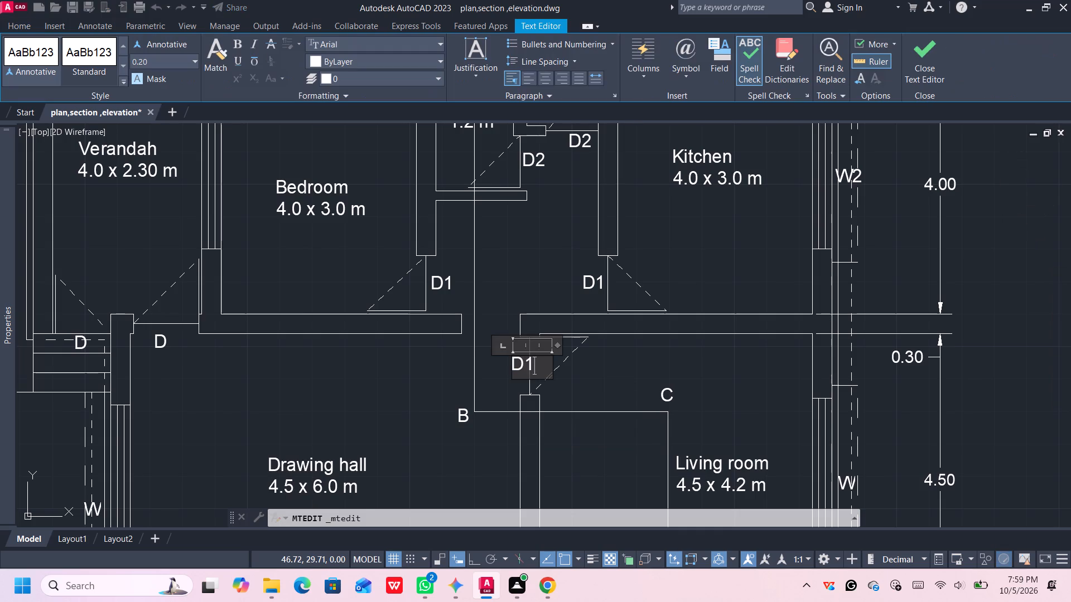
left_click(572, 383)
left_click(513, 366)
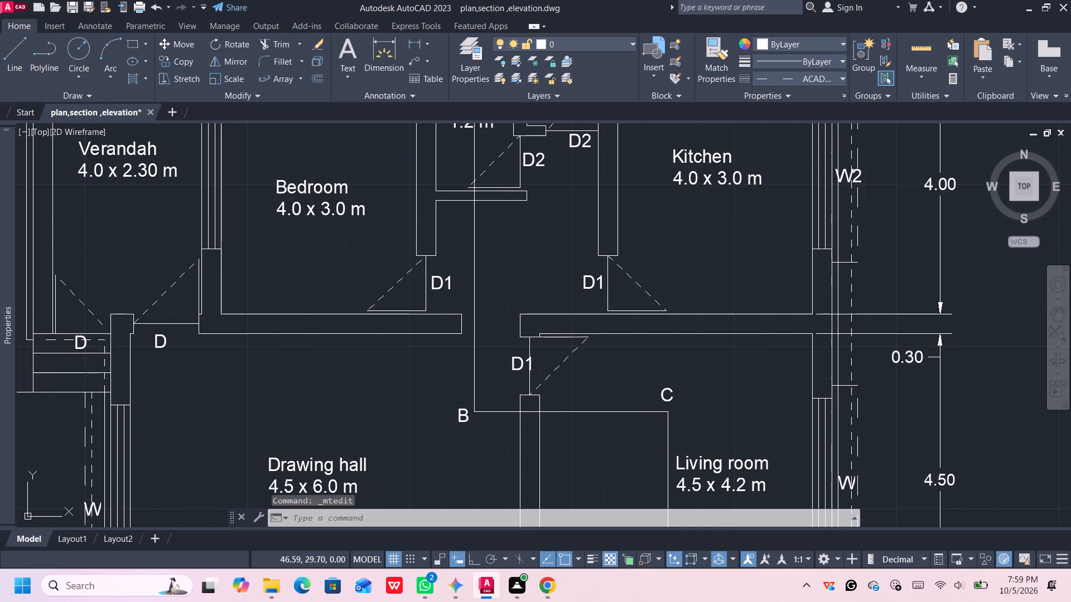
left_click_drag(513, 366, 503, 365)
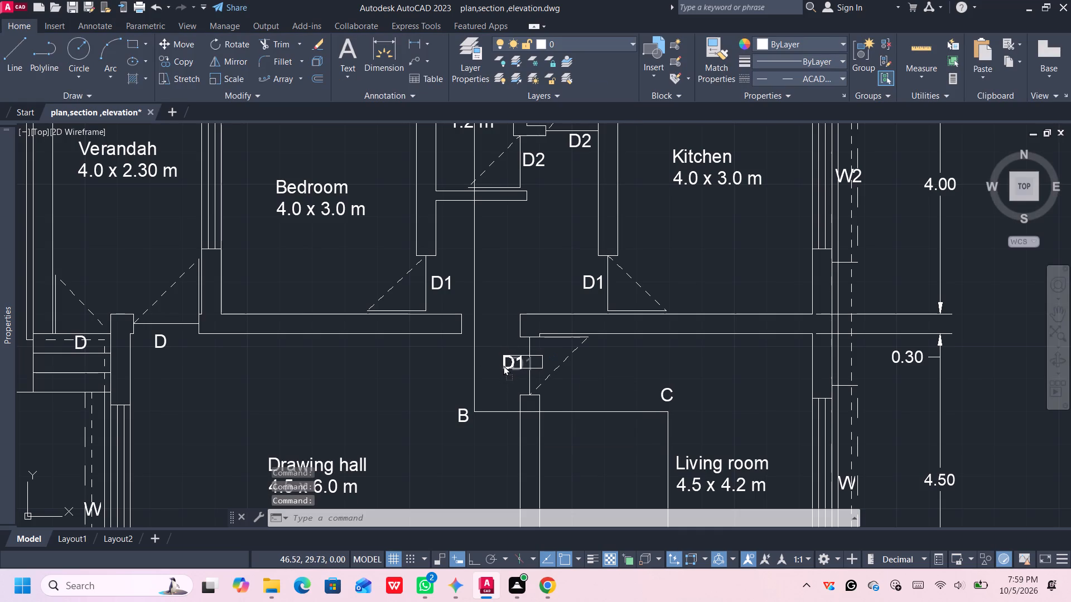
left_click_drag(503, 365, 504, 365)
Review the whole annotated floor plan, checking the door and window labels, room names, section line and dimensions.
scroll(638, 429, "down", 1)
middle_click_drag(633, 443, 605, 354)
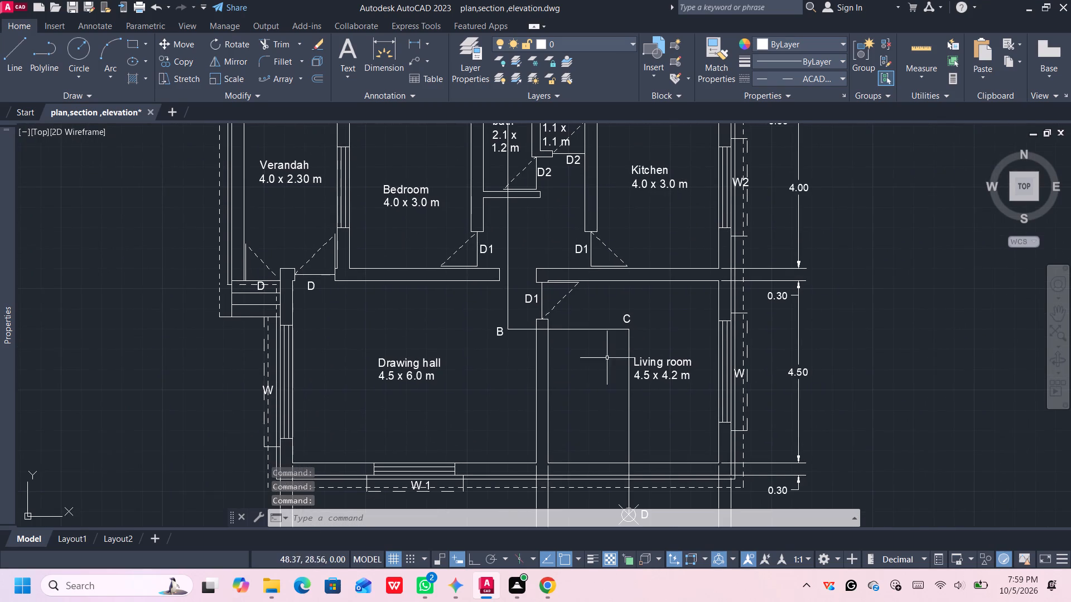
middle_click_drag(621, 415, 605, 356)
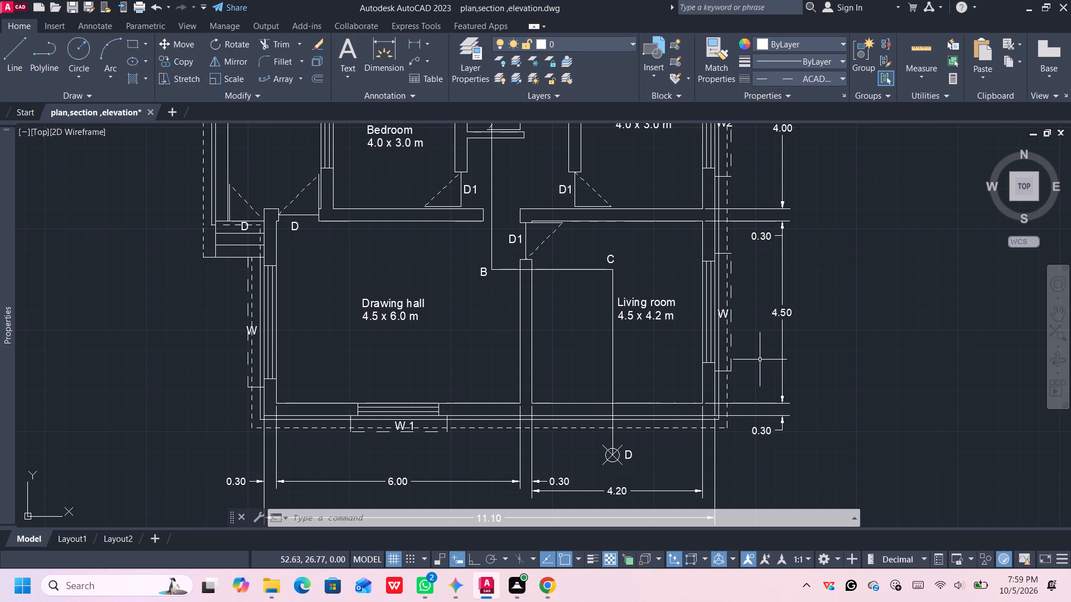
middle_click_drag(745, 363, 705, 397)
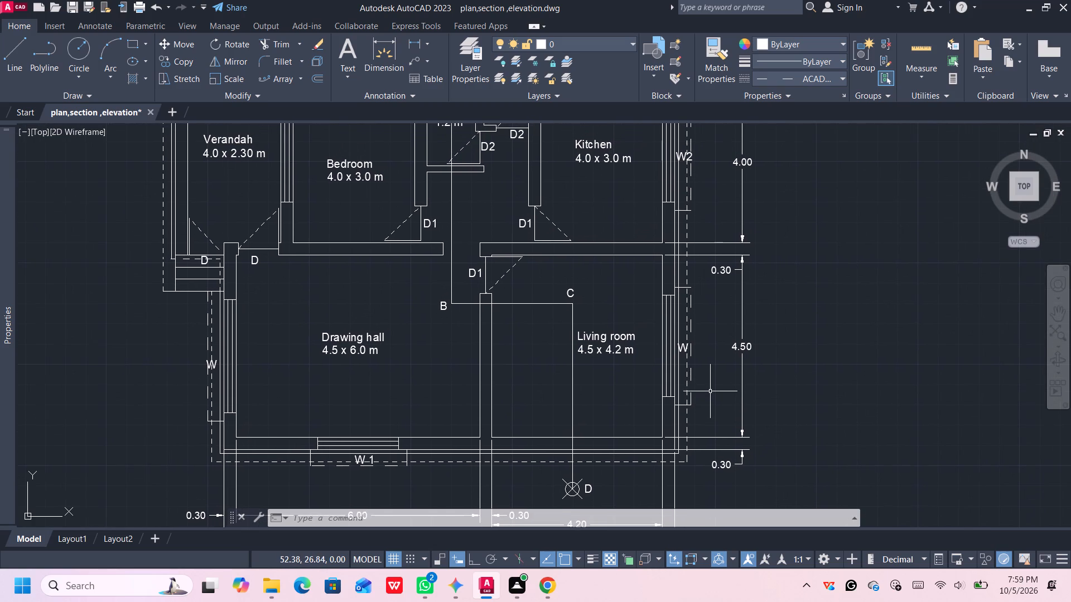
scroll(715, 386, "down", 1)
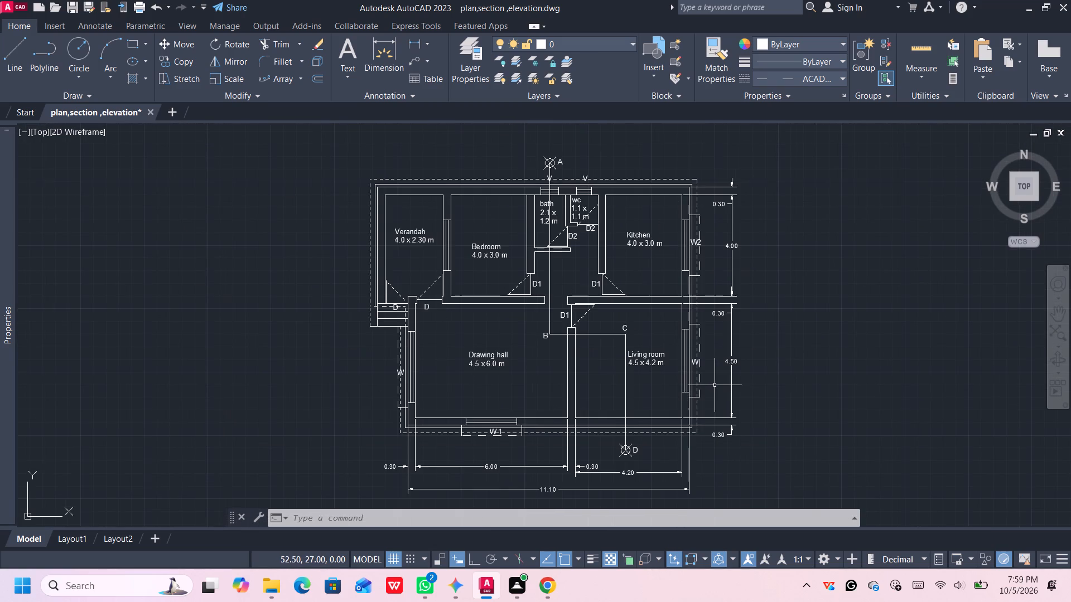
middle_click_drag(715, 386, 712, 409)
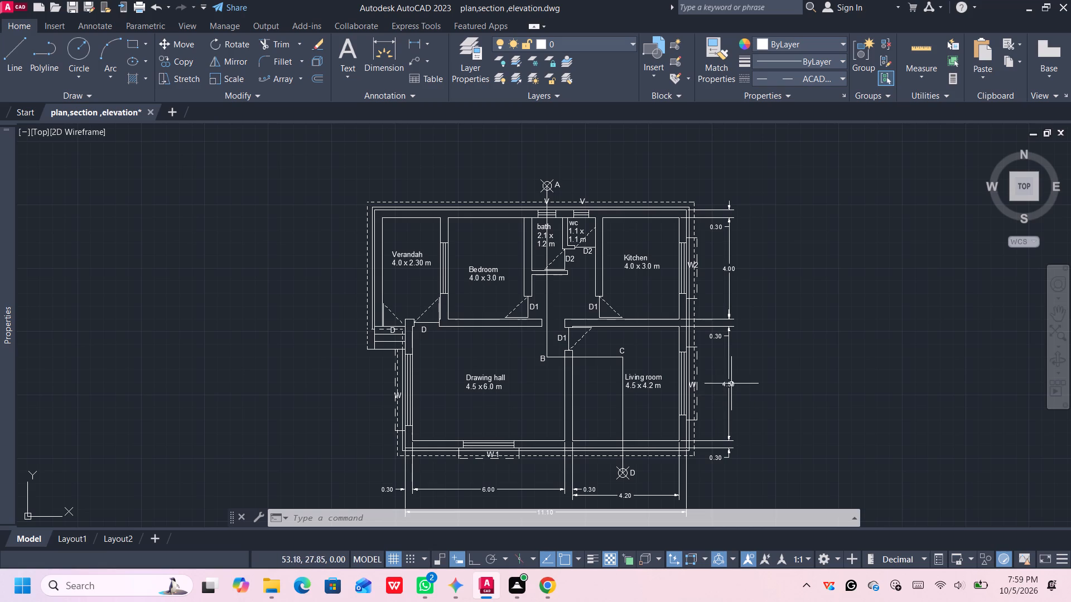
scroll(734, 378, "down", 2)
middle_click_drag(747, 378, 499, 312)
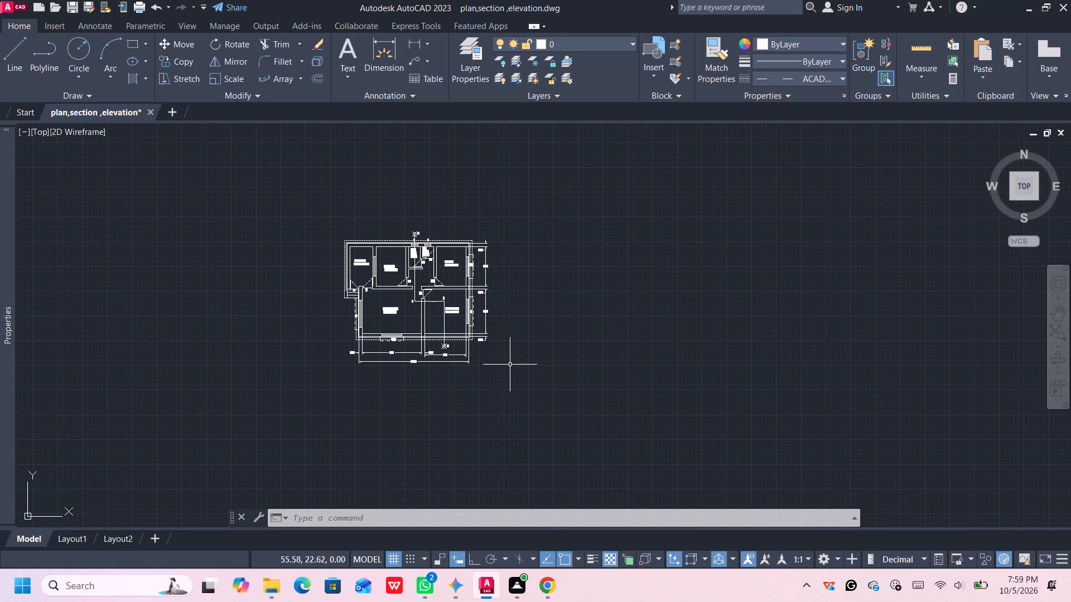
Save the drawing with the finished floor plan annotations.
key("ctrl+s")
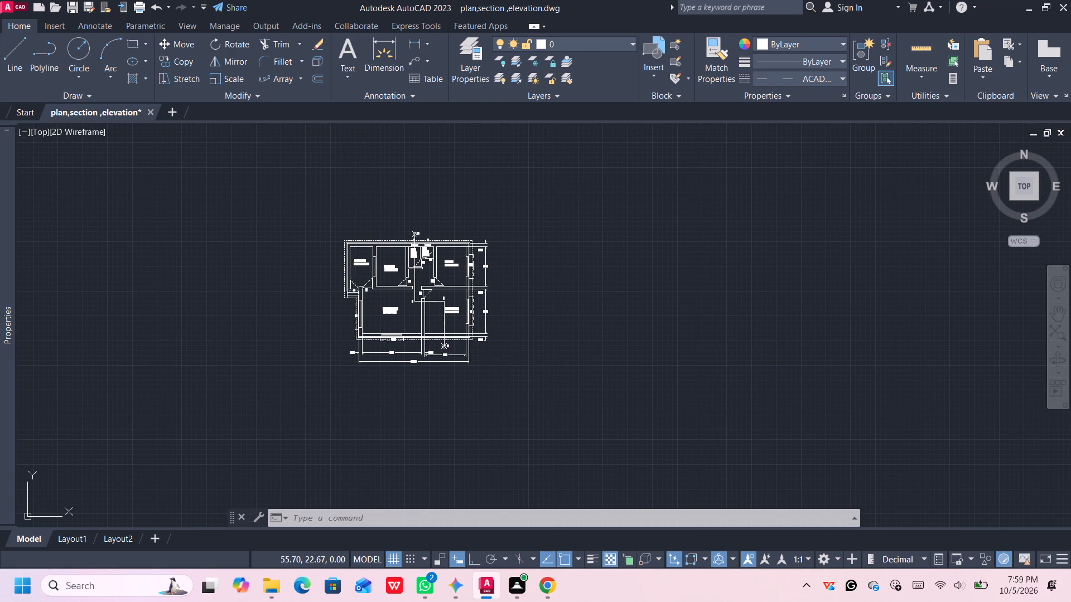